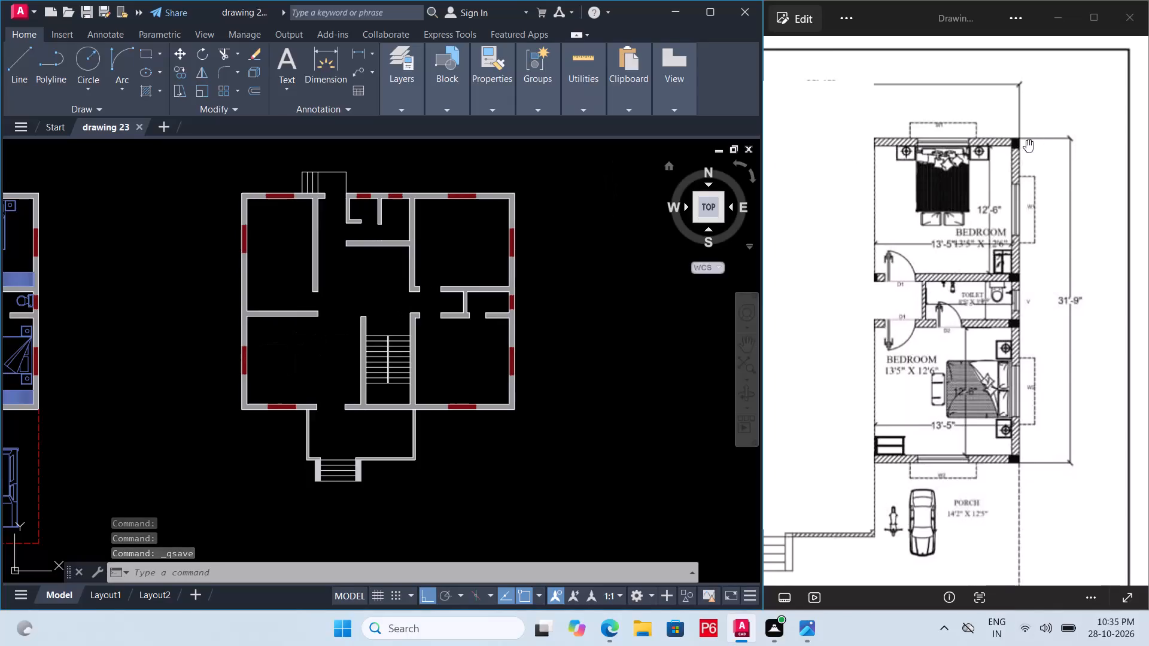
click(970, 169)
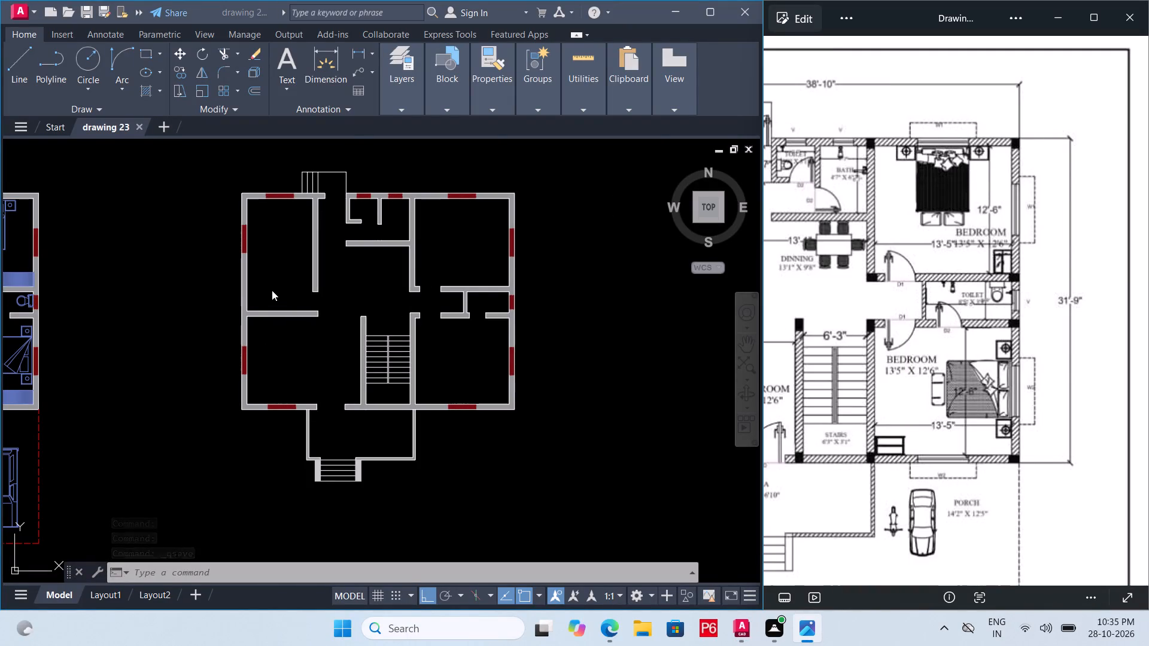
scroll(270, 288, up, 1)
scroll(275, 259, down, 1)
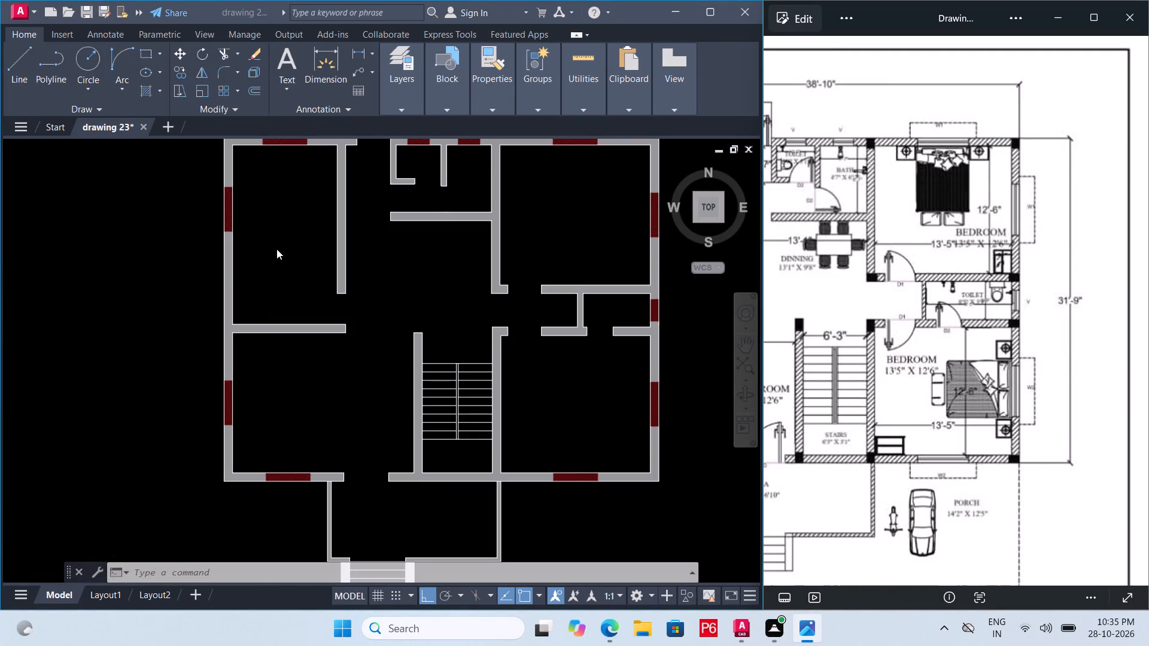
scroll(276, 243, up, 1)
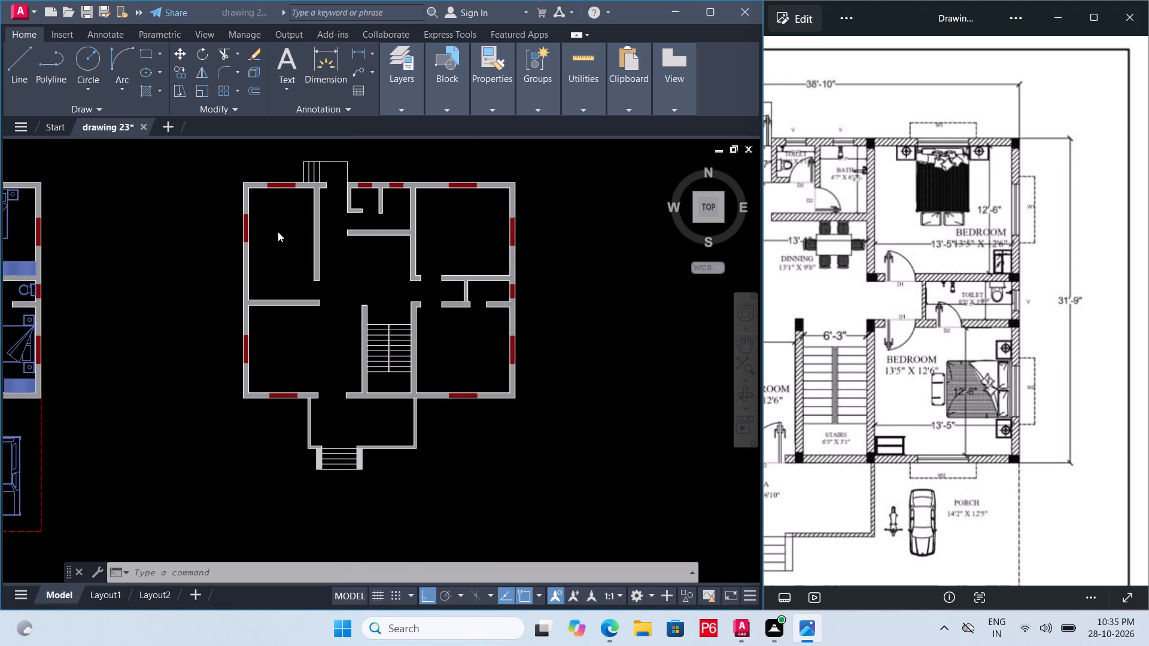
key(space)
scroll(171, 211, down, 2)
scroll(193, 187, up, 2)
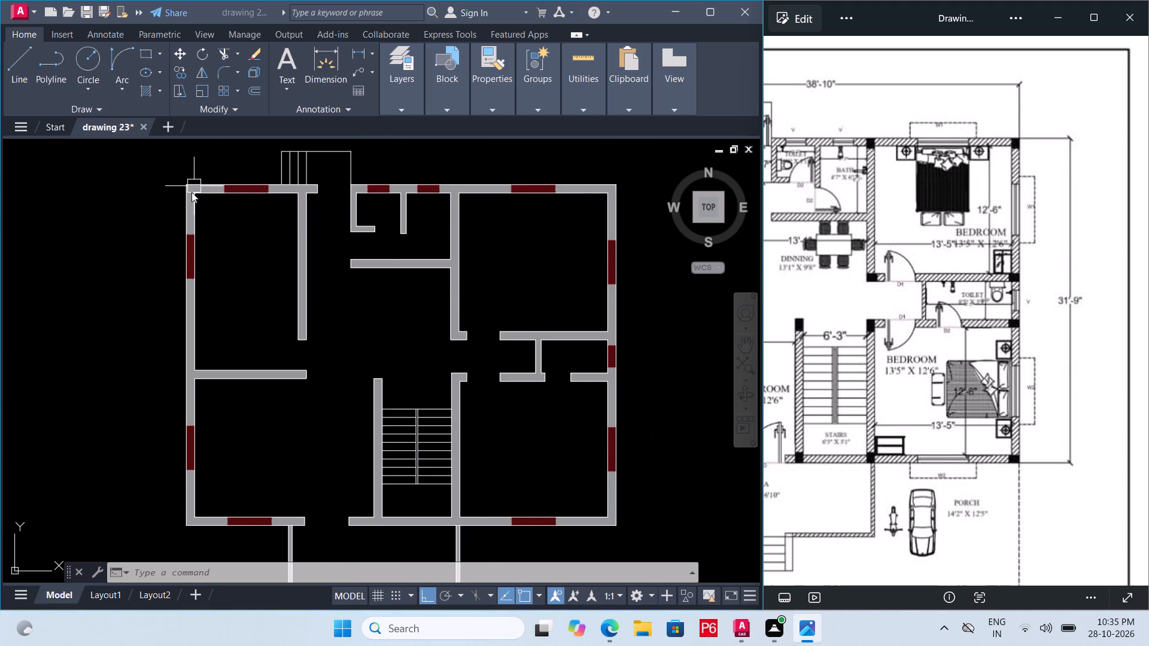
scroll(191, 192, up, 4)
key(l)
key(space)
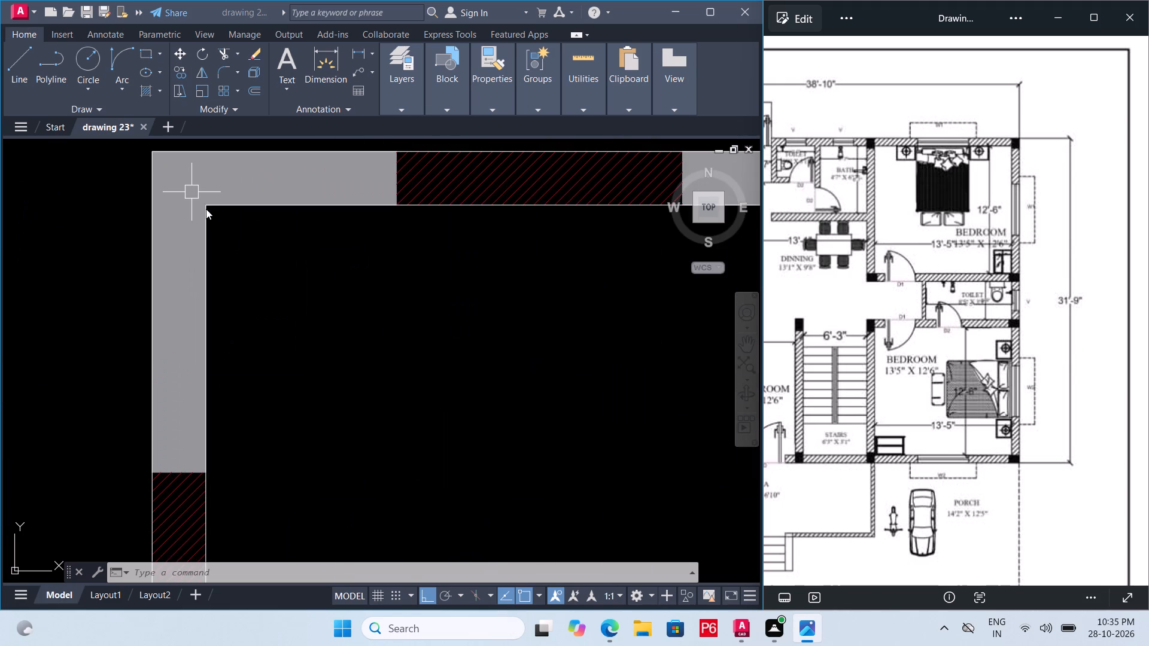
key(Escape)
Draw a 9" horizontal line across the outer wall at the wall-plan copy's upper-left corner, from its inner corner to the outer face.
click(333, 235)
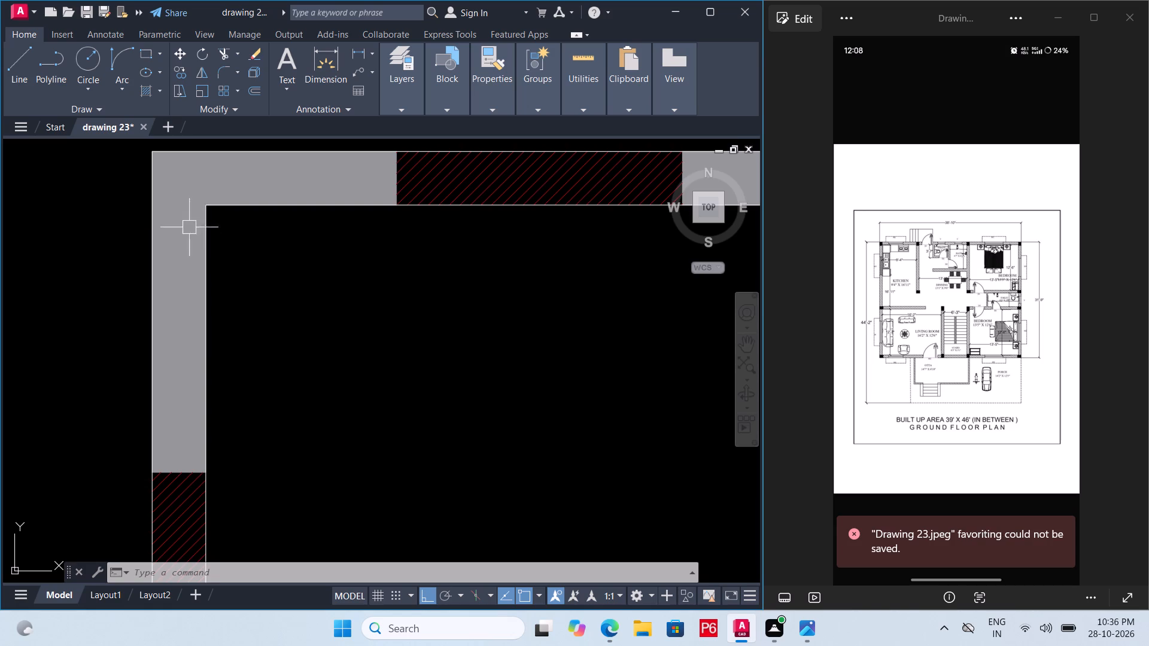
scroll(182, 208, up, 2)
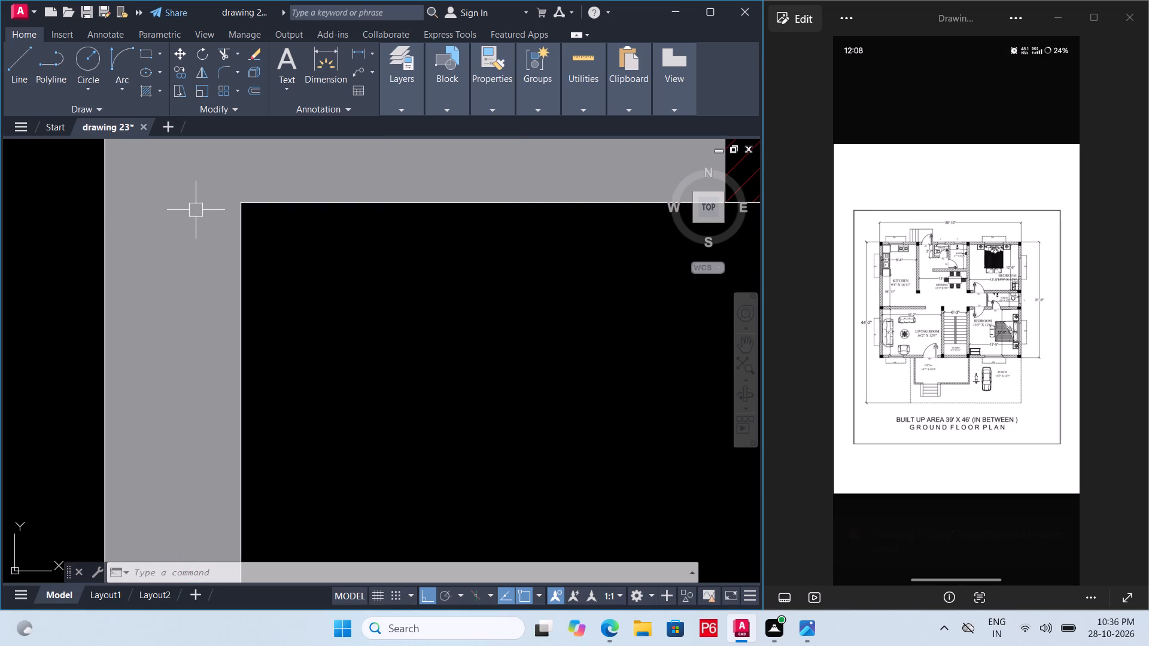
key(l)
key(space)
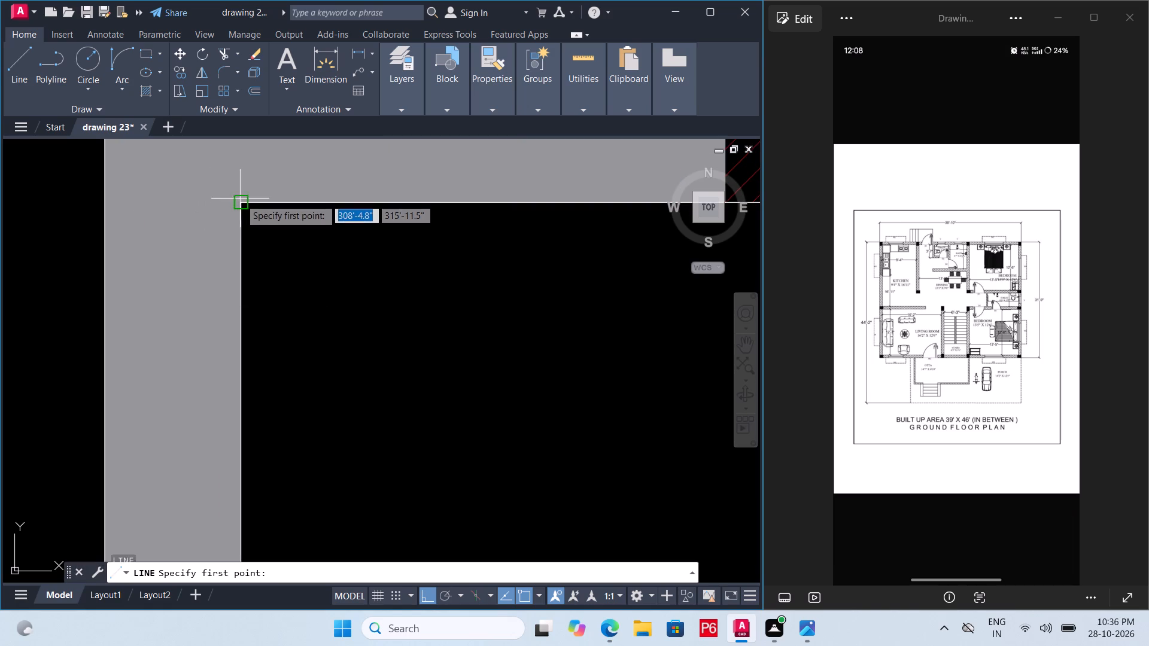
click(241, 199)
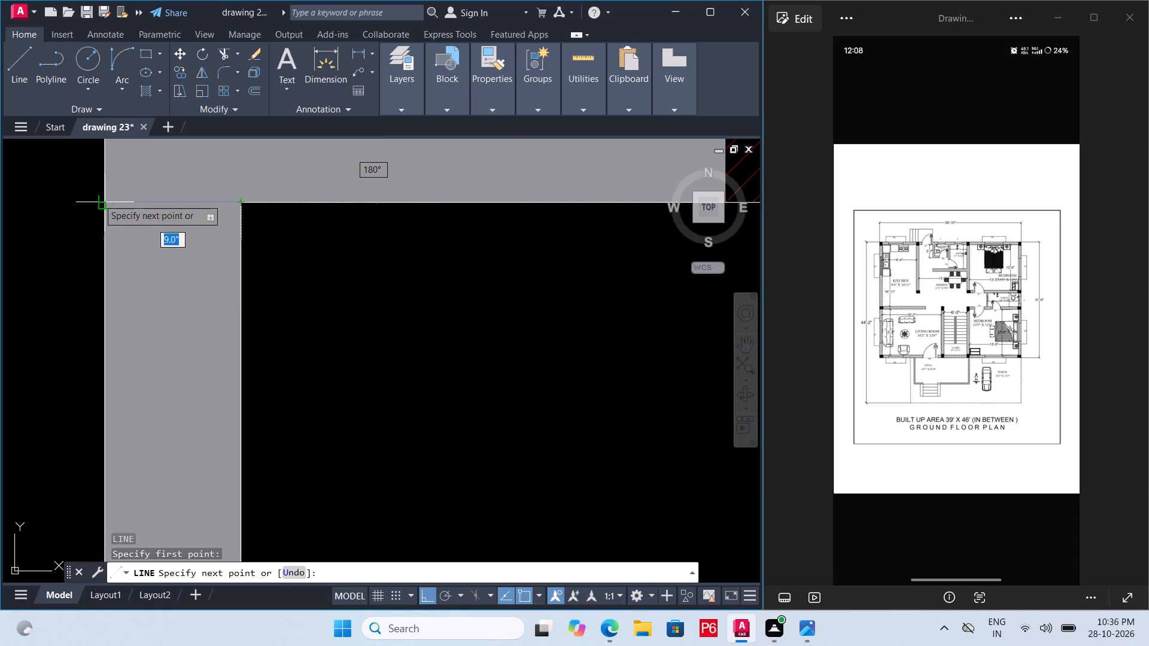
click(101, 198)
key(Escape)
Draw a horizontal line across the upper-left room's interior wall where it meets the top exterior wall.
scroll(0, 264, down, 6)
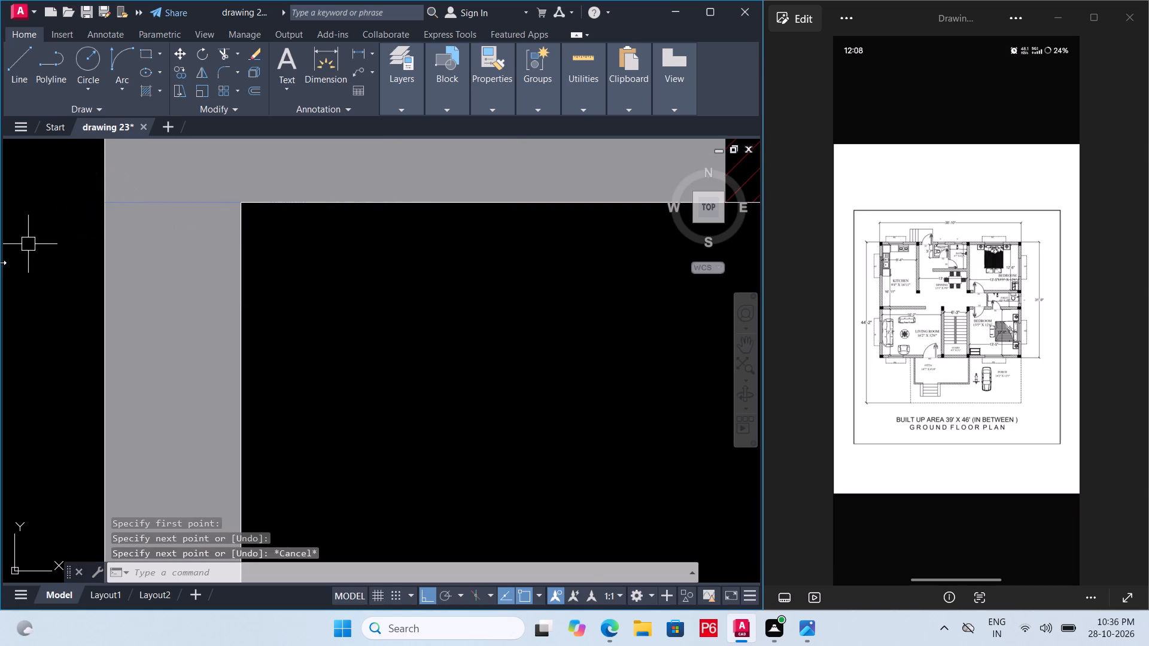
scroll(0, 263, down, 2)
scroll(83, 266, down, 5)
scroll(236, 288, down, 1)
scroll(315, 290, up, 1)
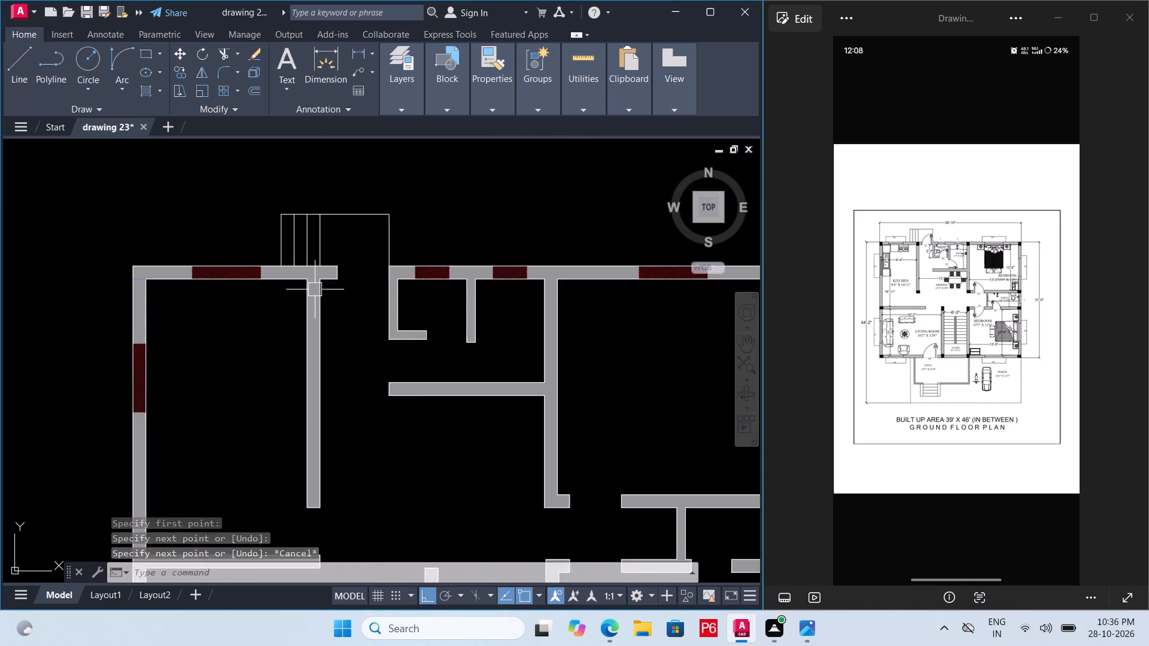
scroll(315, 290, up, 3)
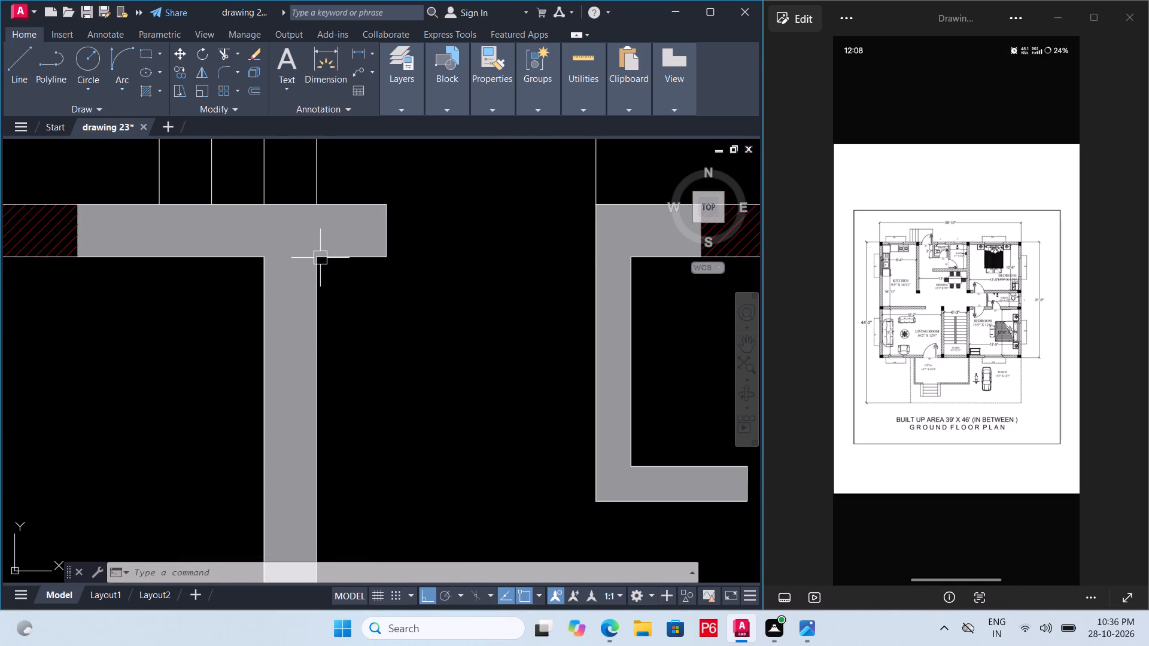
key(l)
key(space)
click(321, 258)
click(263, 261)
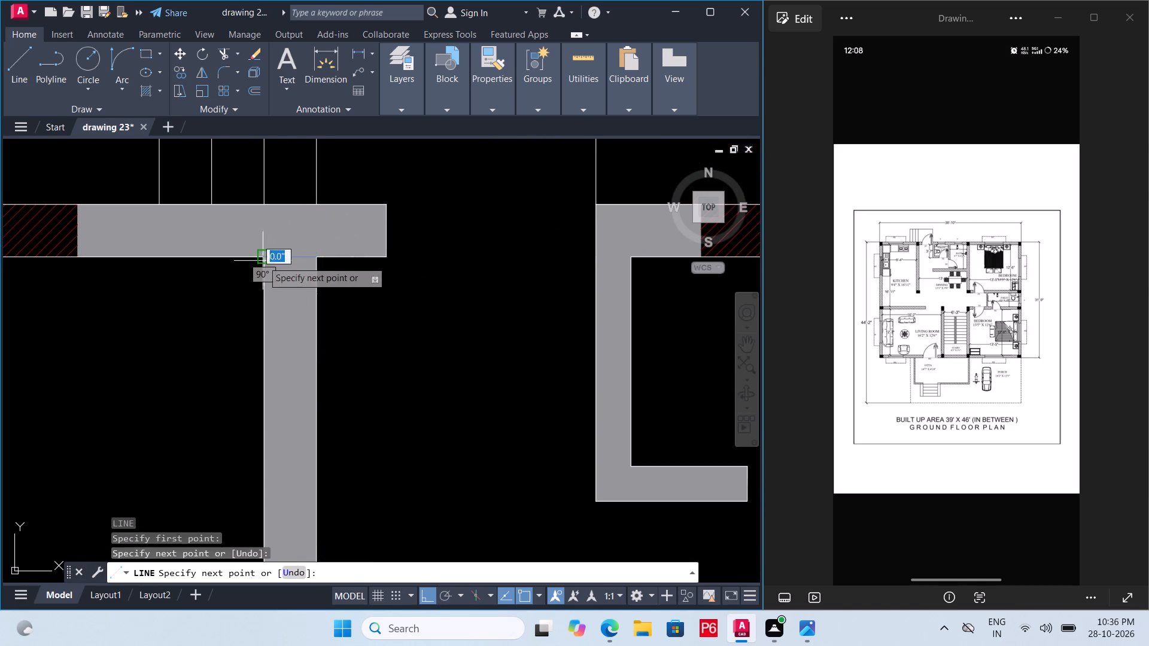
key(Escape)
Draw a 9" horizontal line across the wall between the bath and upper-right bedroom where it meets the top exterior wall.
scroll(197, 255, down, 4)
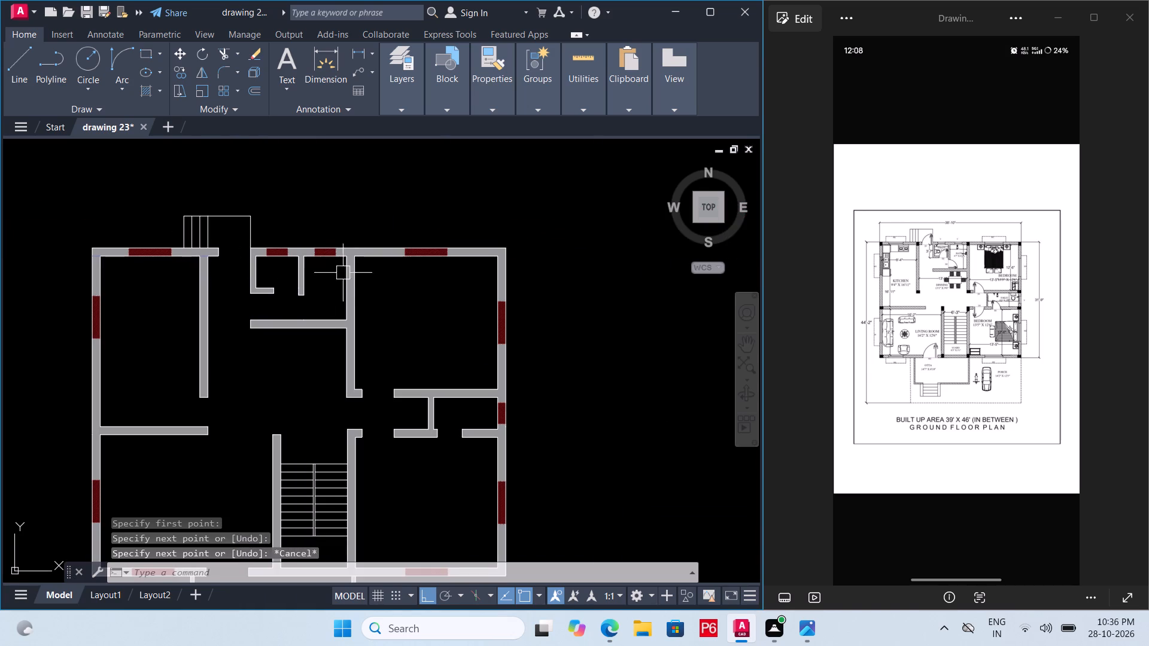
scroll(356, 269, up, 4)
key(l)
key(space)
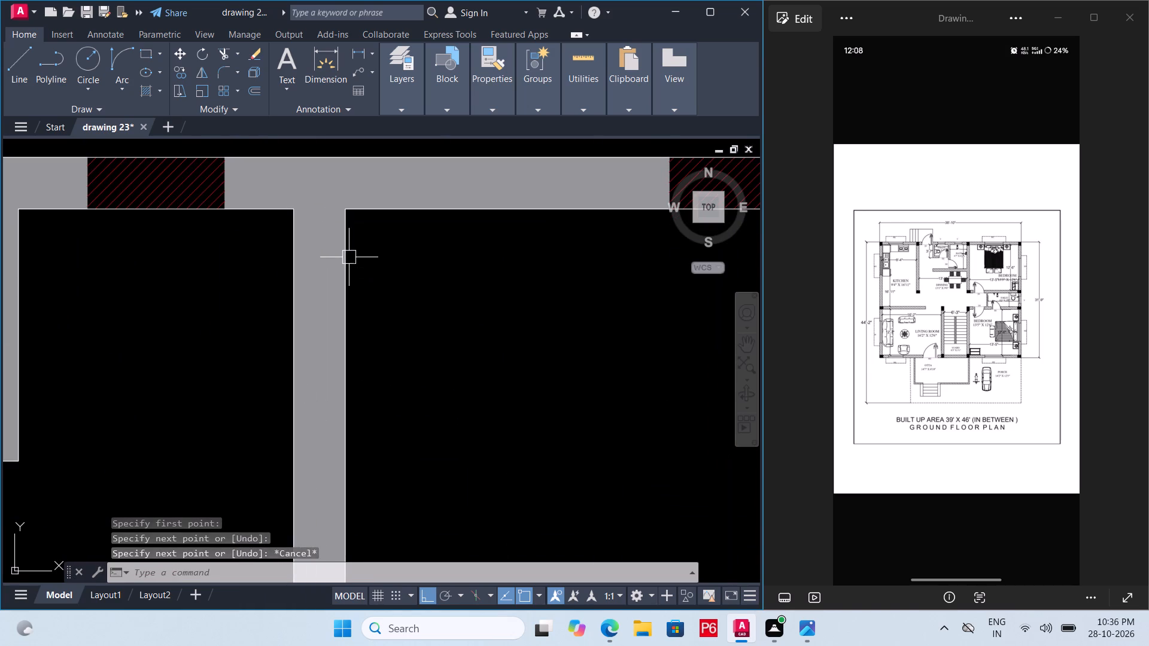
click(346, 214)
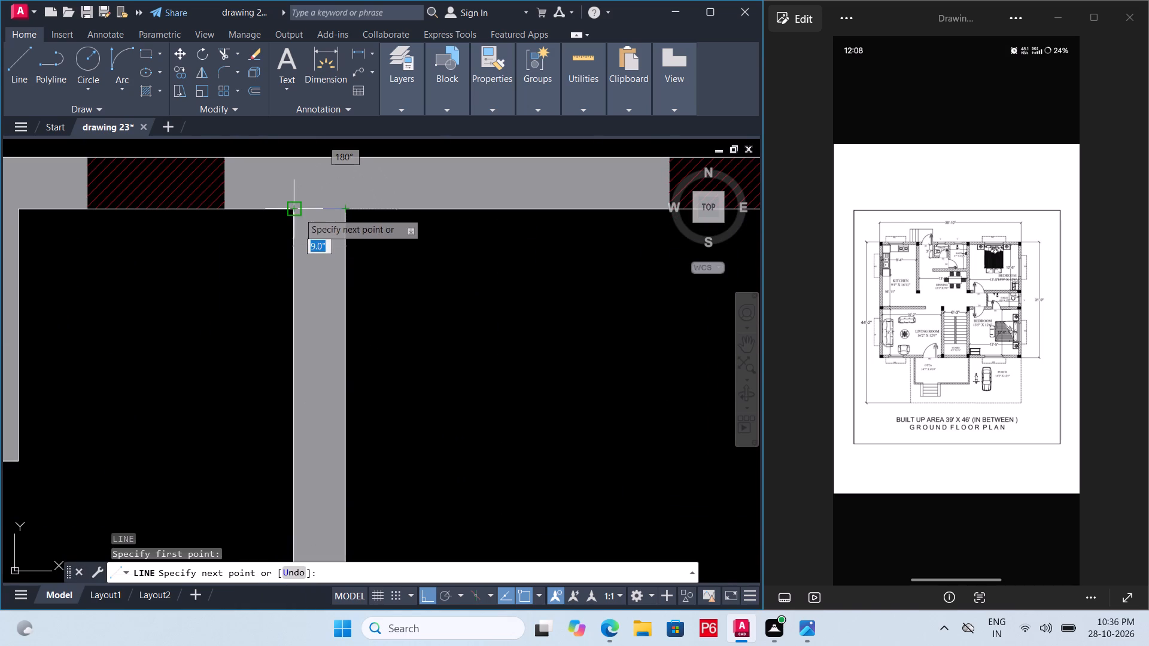
click(291, 209)
scroll(343, 229, up, 1)
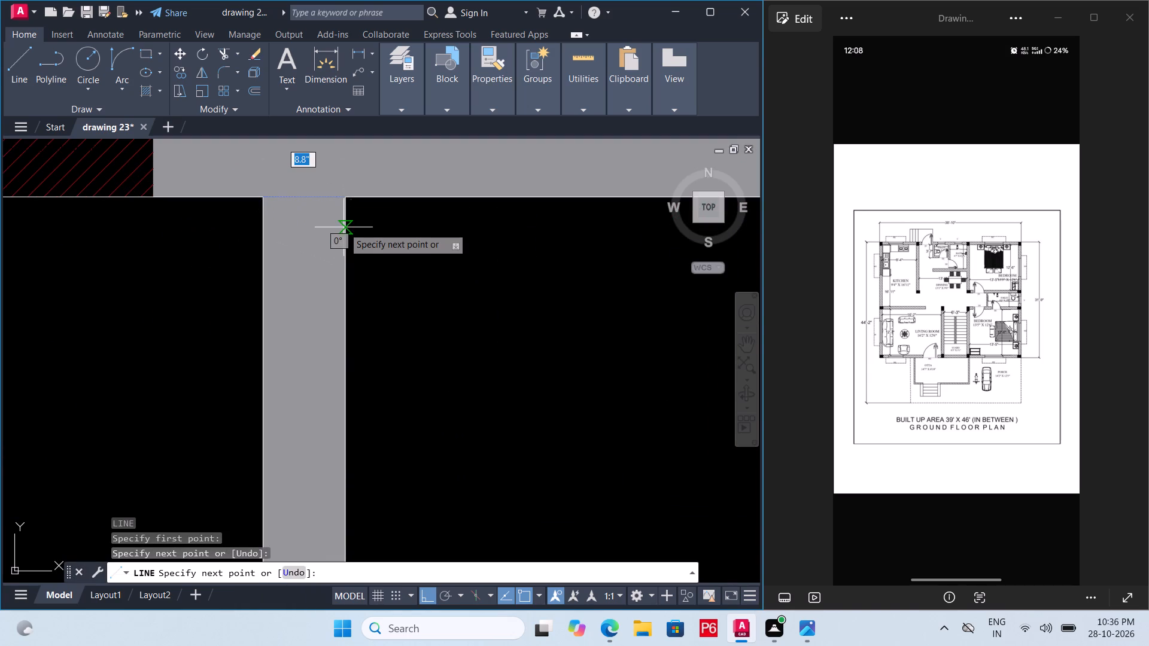
key(Escape)
Draw a 9" horizontal line across the outer wall at the upper-right corner, from its inner corner to the outer face, and save the drawing.
scroll(177, 258, down, 3)
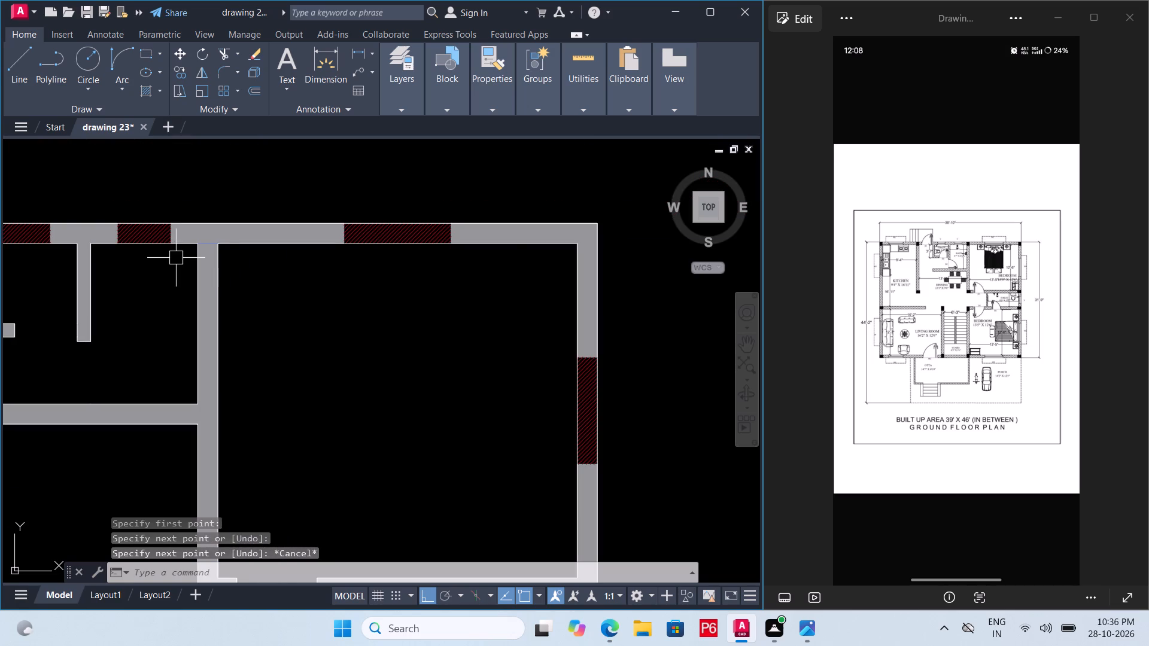
scroll(609, 258, up, 3)
key(l)
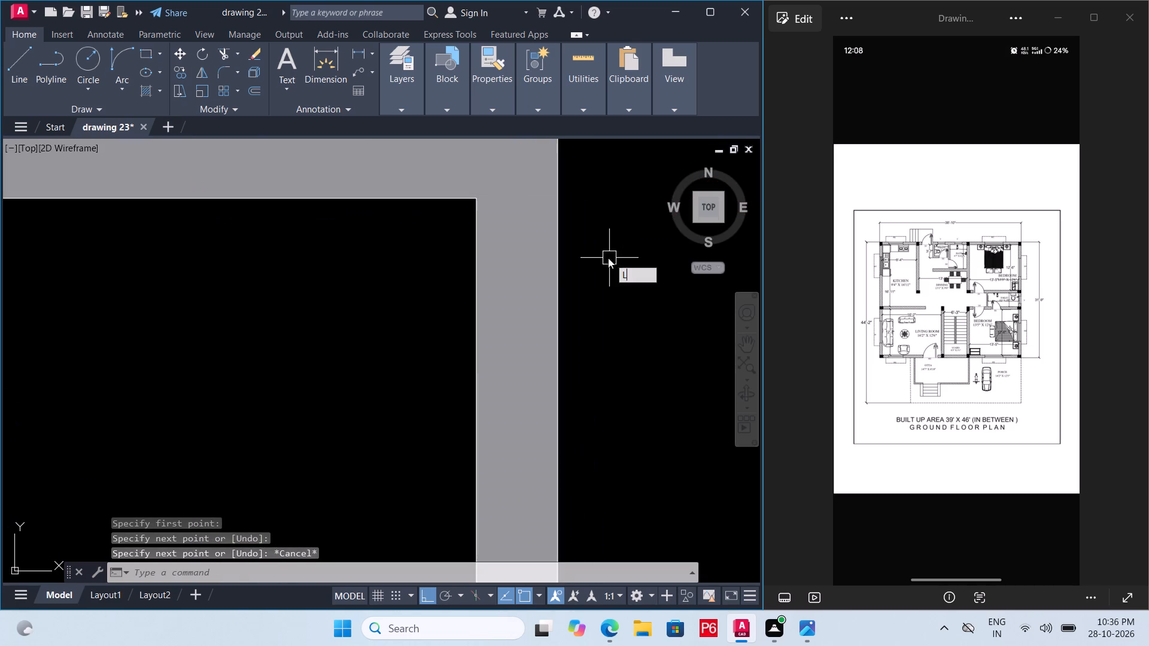
key(space)
click(476, 203)
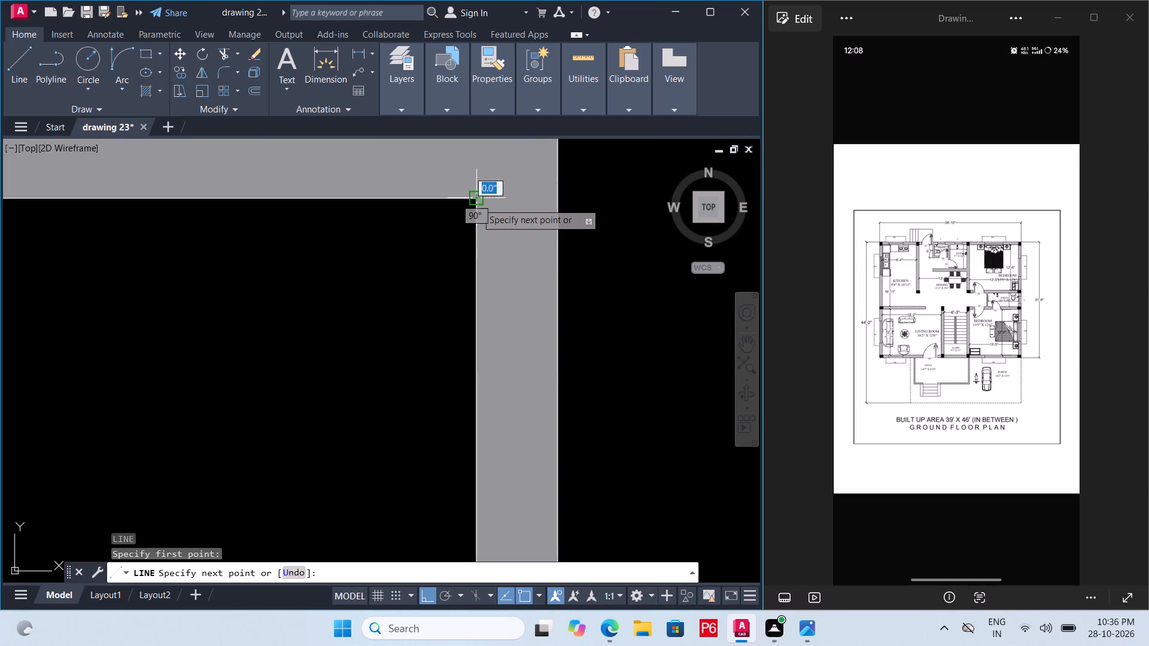
click(558, 196)
key(Escape)
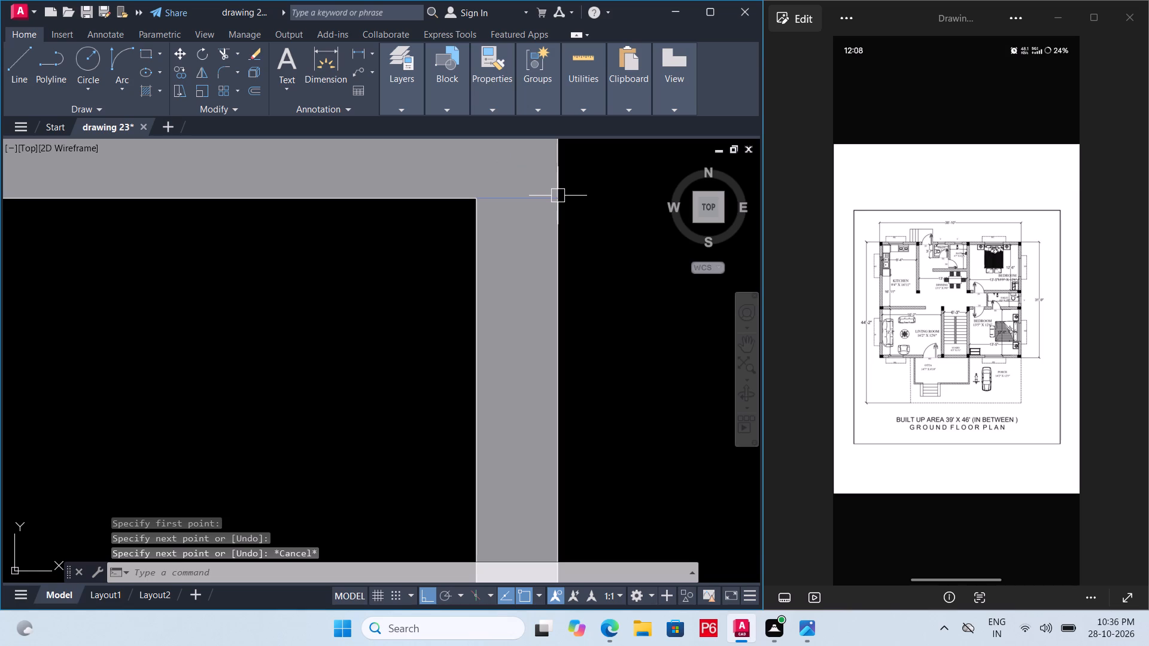
key(ctrl+s)
key(ctrl+s)
key(ctrl+s)
key(ctrl+s)
key(ctrl+s)
key(ctrl+s)
key(ctrl+s)
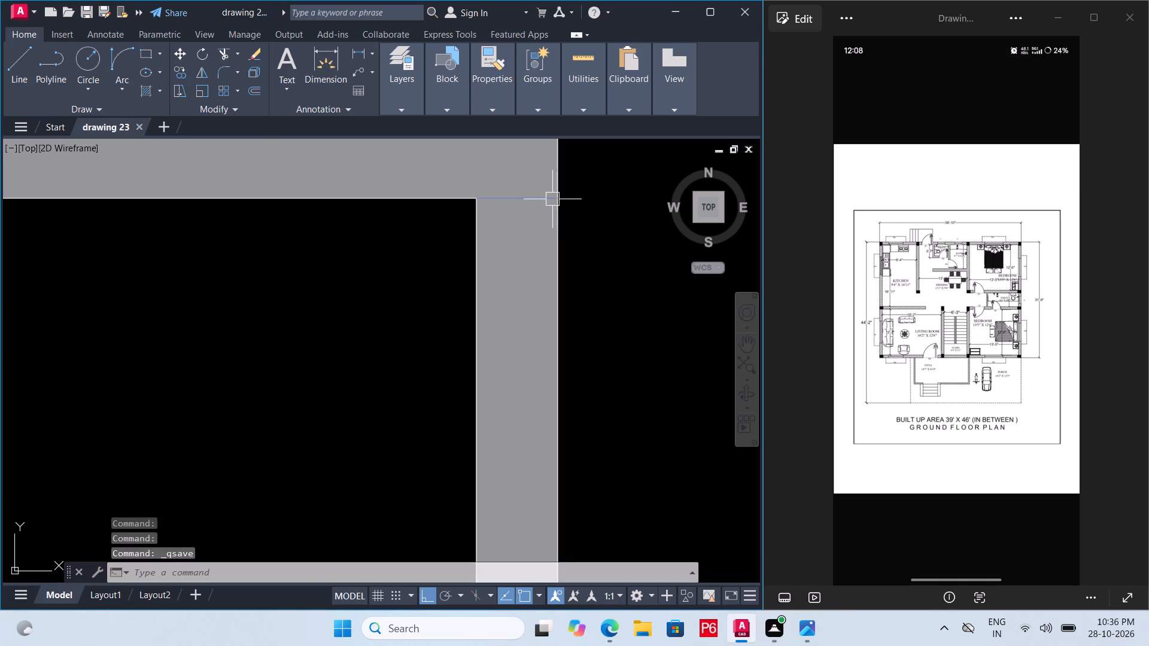
key(ctrl+s)
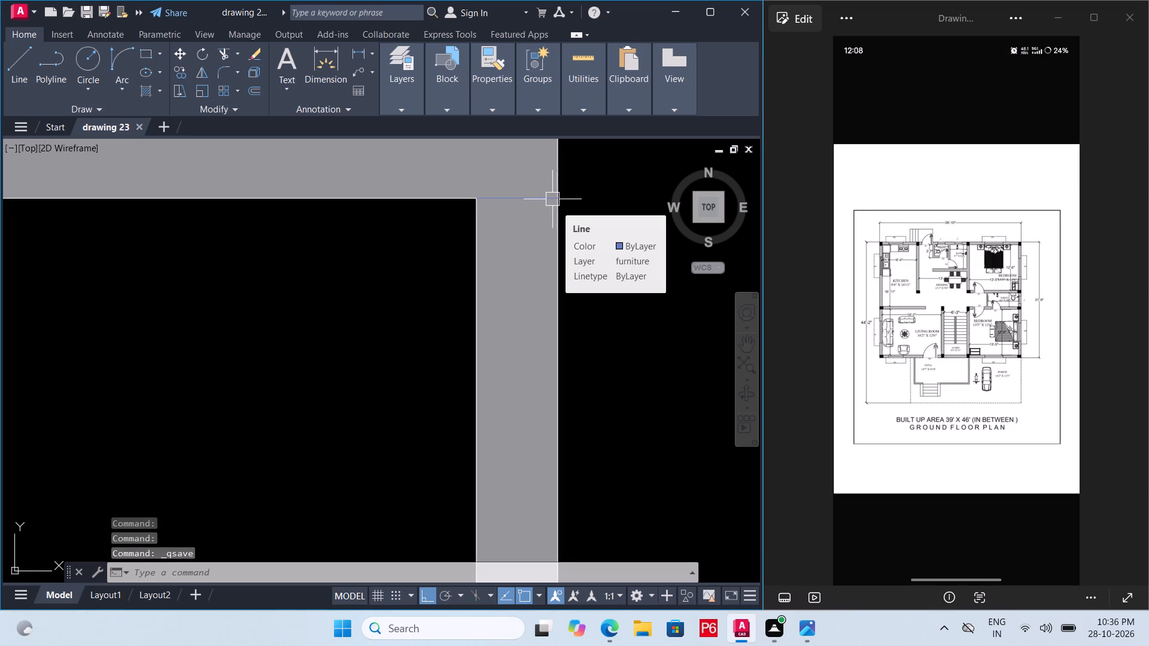
Draw a horizontal line across the free lower end of the upper-left room's interior wall.
scroll(552, 199, down, 6)
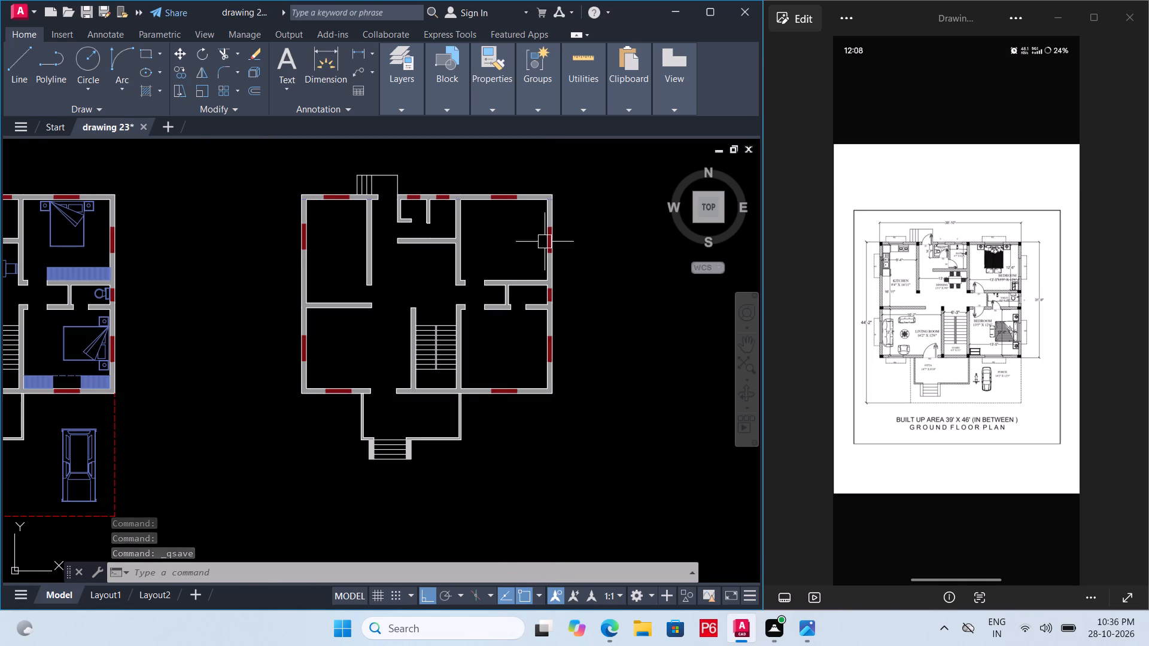
scroll(366, 287, up, 1)
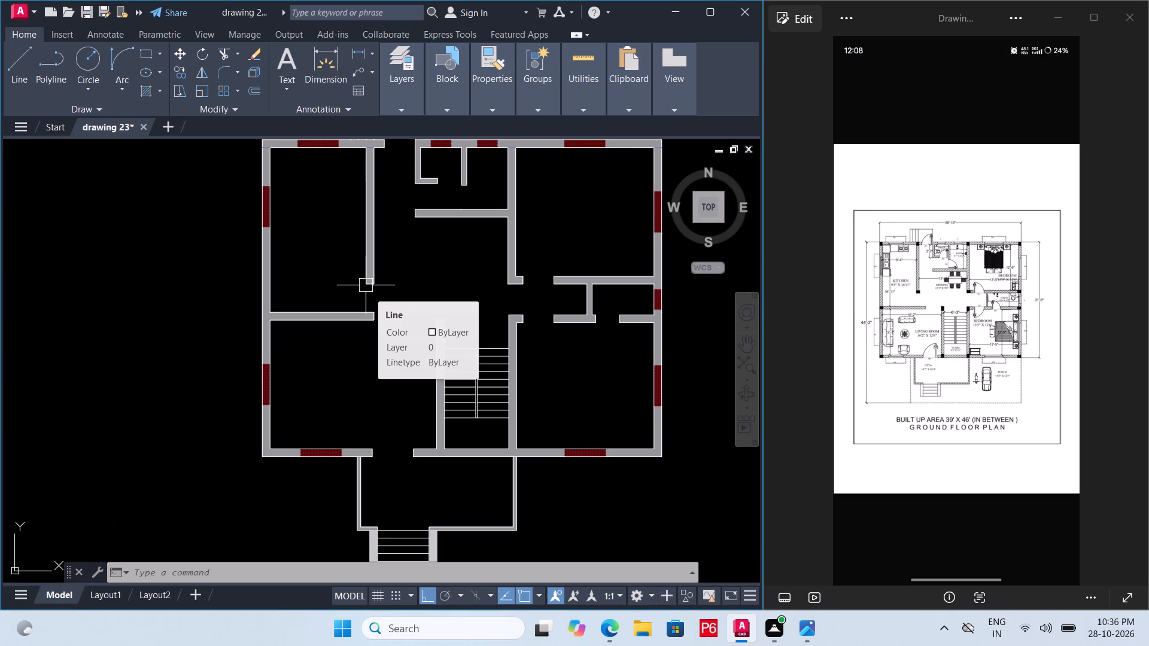
scroll(366, 285, up, 1)
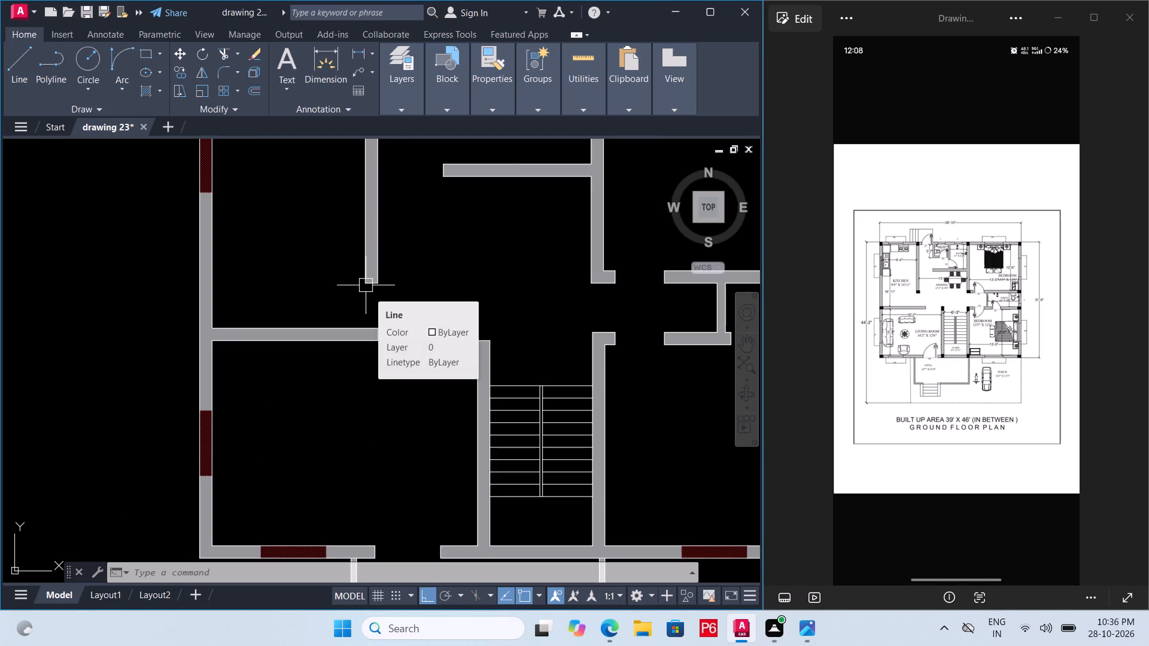
text(L)
key(space)
scroll(366, 285, up, 4)
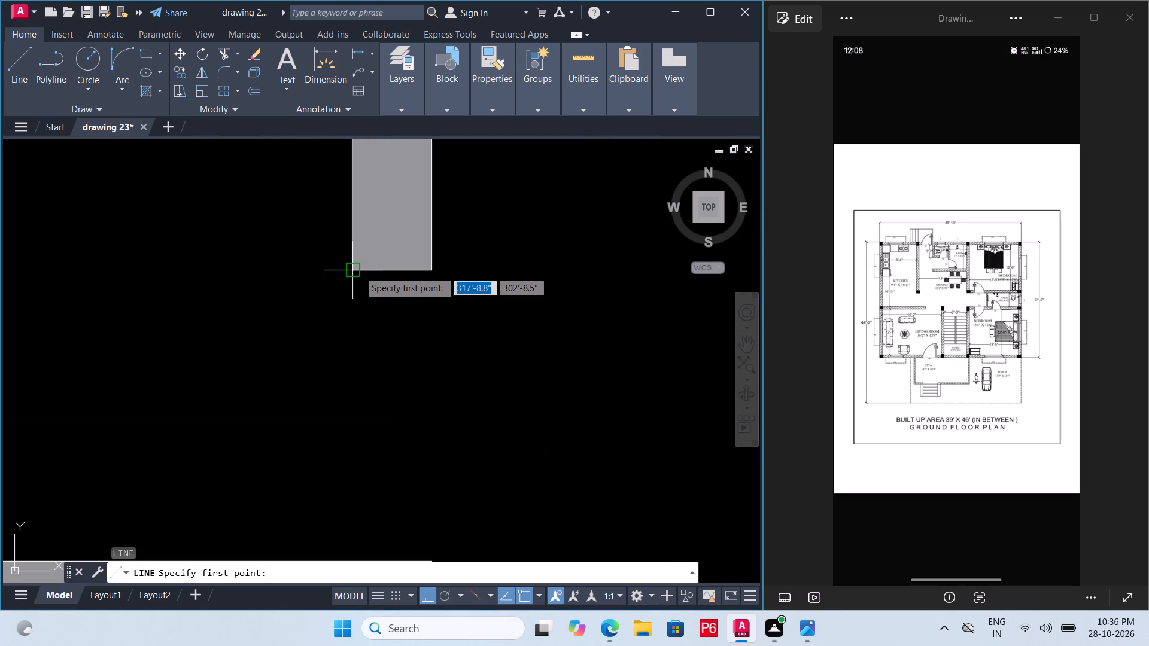
click(355, 273)
click(436, 273)
key(Escape)
Draw a horizontal line across the upper-right bedroom's interior wall at the inner corner beside its door opening, and save the drawing.
scroll(303, 319, down, 5)
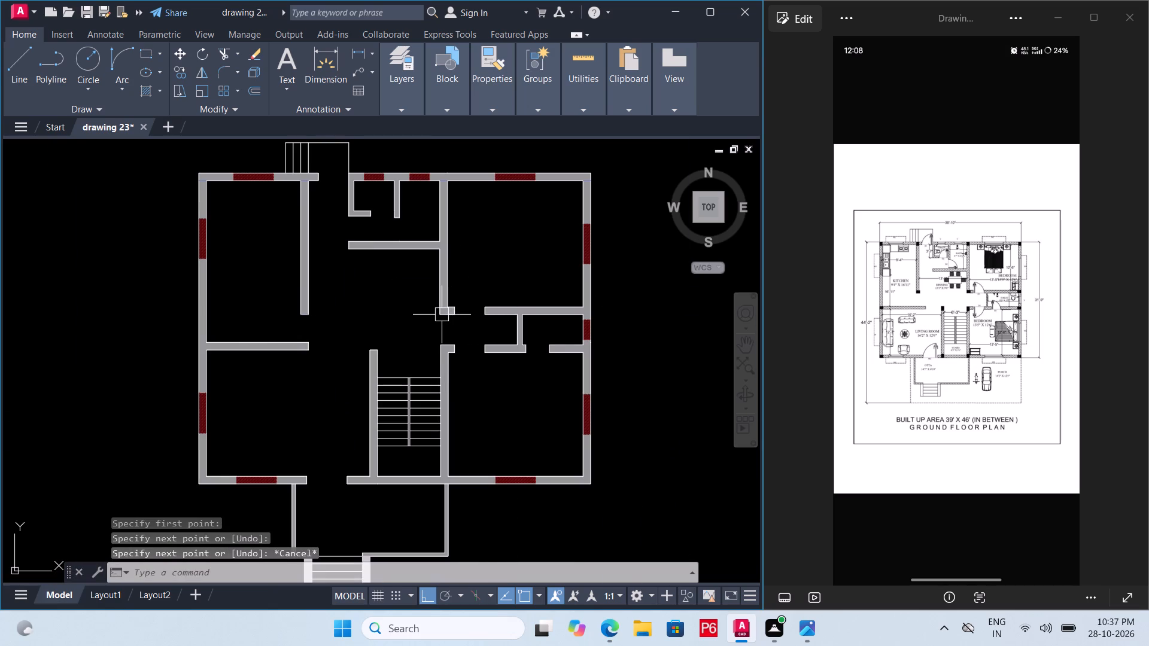
scroll(442, 315, up, 2)
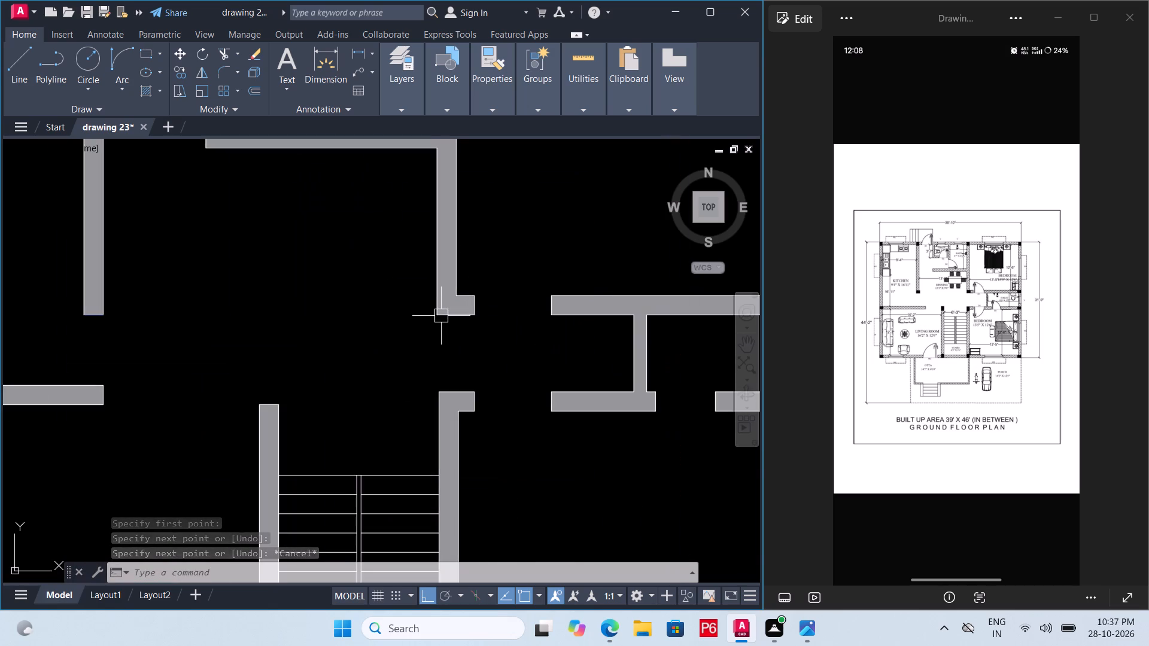
scroll(445, 316, up, 3)
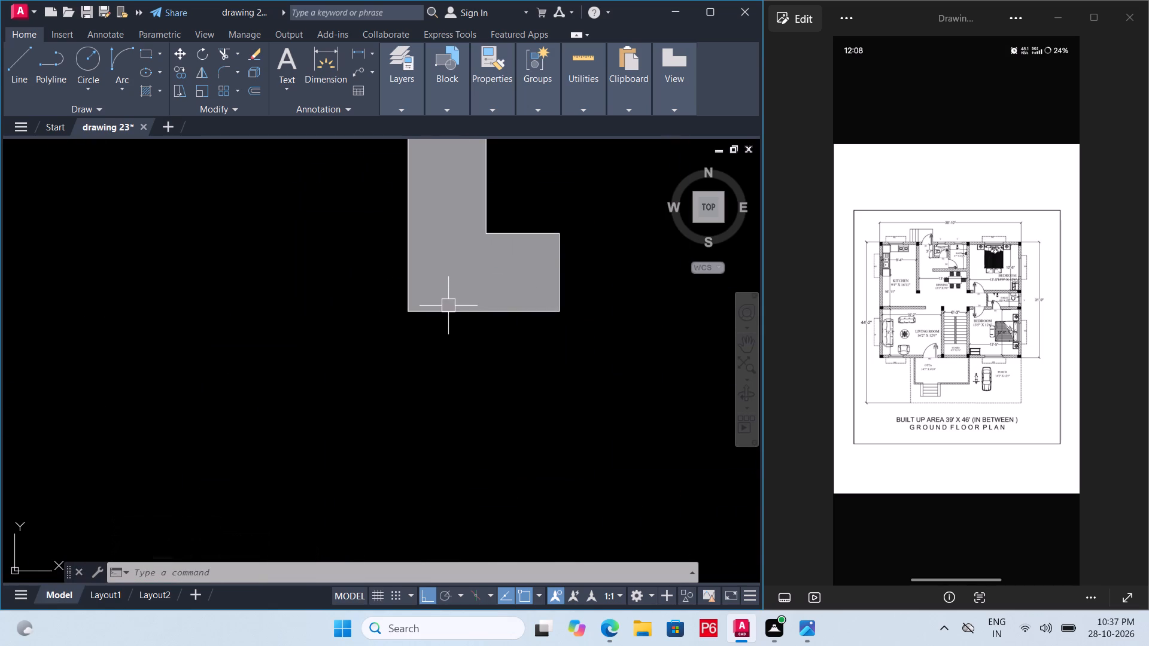
key(l)
key(space)
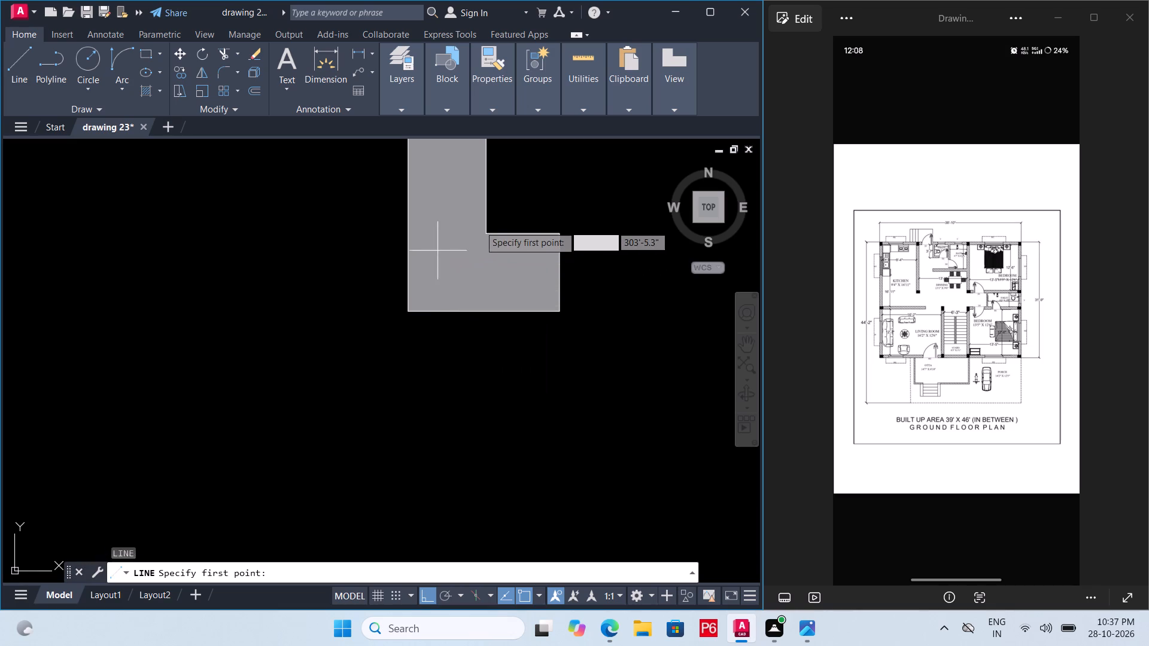
click(487, 234)
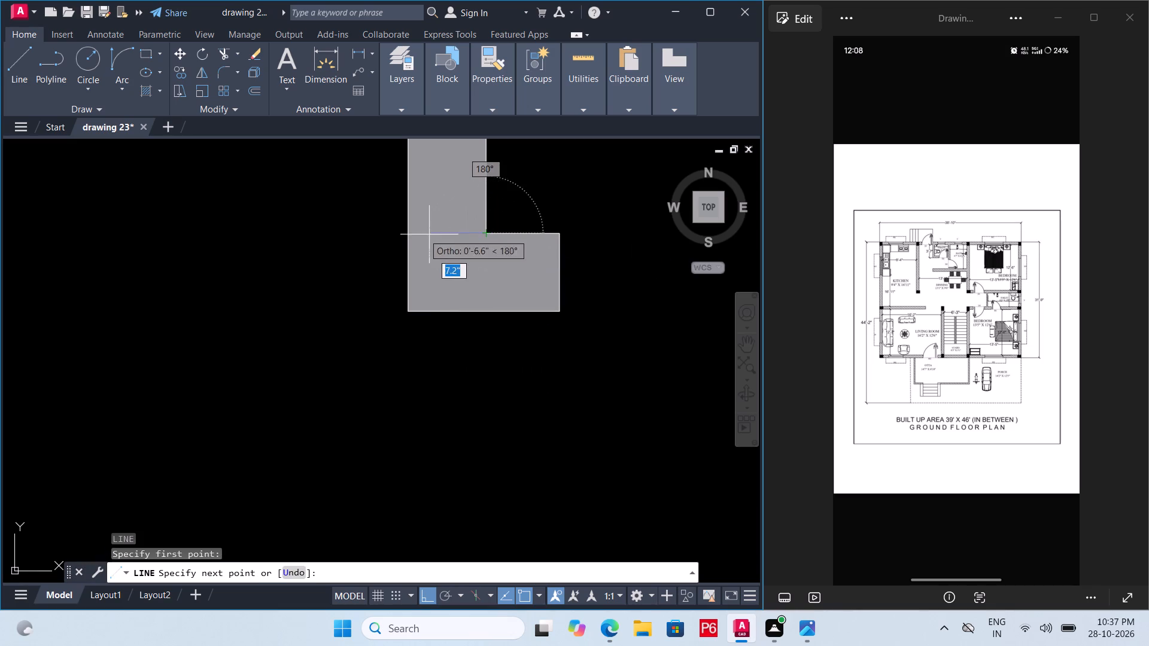
click(412, 234)
key(Escape)
scroll(397, 241, down, 3)
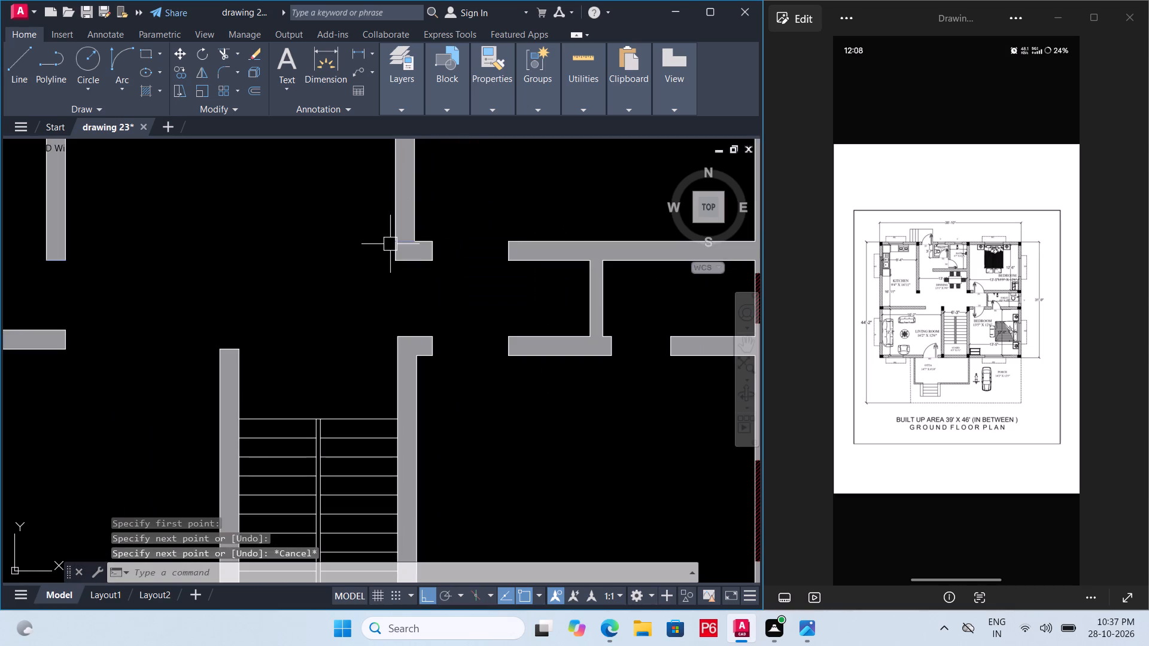
key(ctrl+s)
key(ctrl+s)
scroll(367, 249, down, 3)
scroll(458, 252, up, 1)
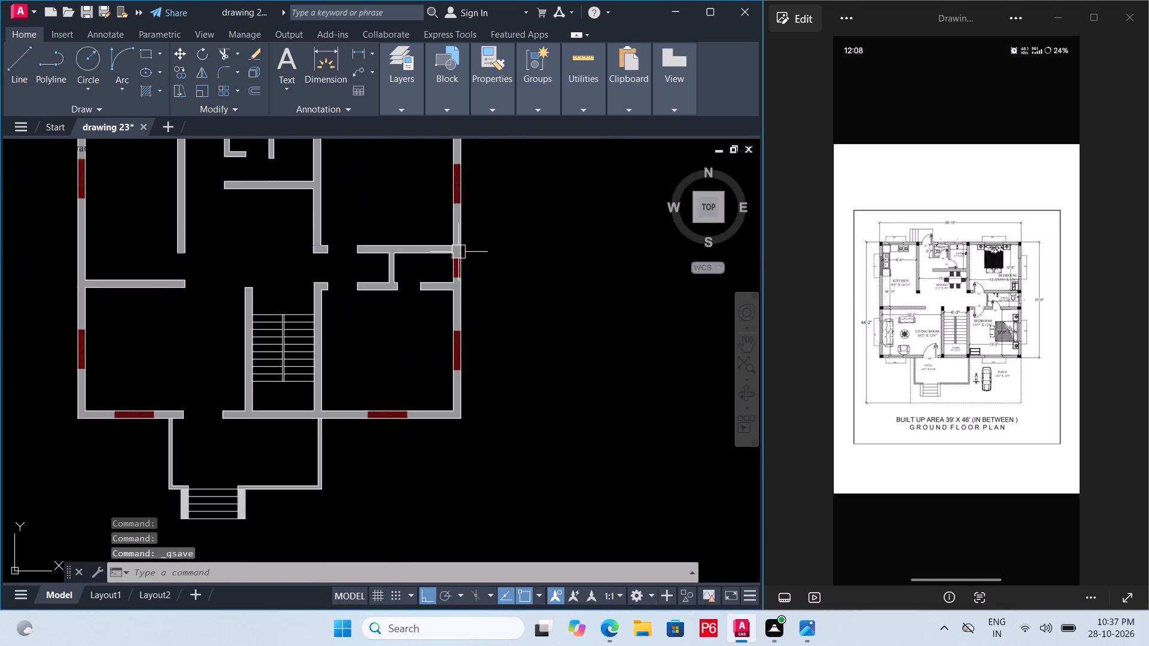
Draw a 9" horizontal line across the right outer wall, level with the lower face of the upper-right bedroom's bottom wall, and save the drawing.
scroll(458, 252, up, 3)
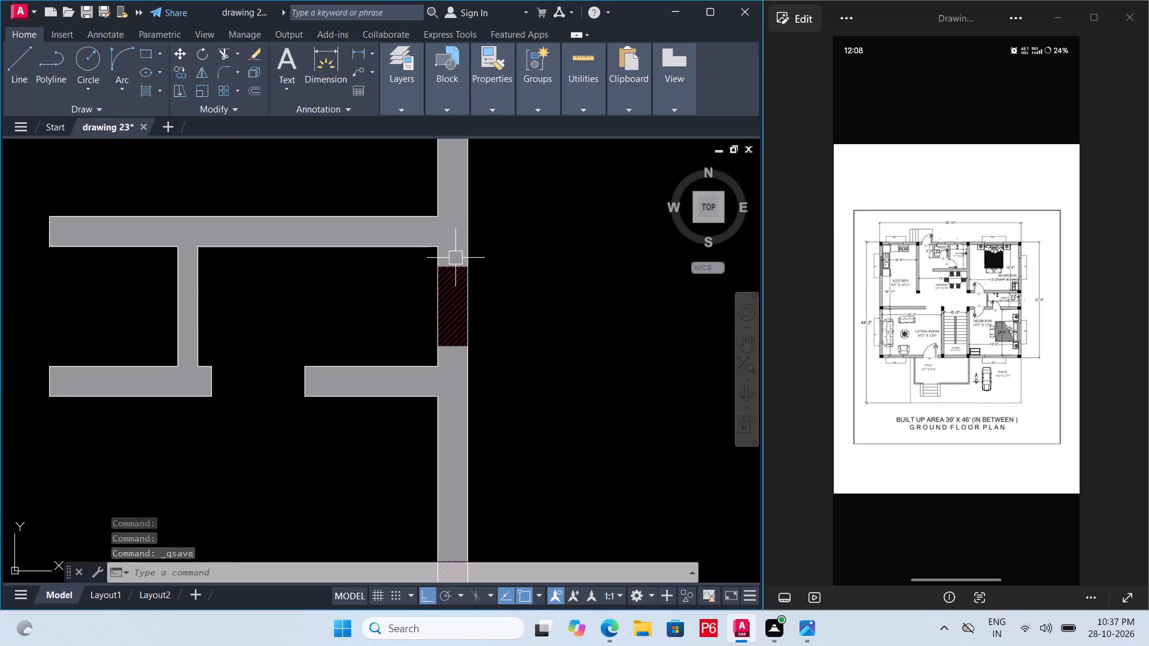
text(L)
key(space)
double_click(440, 249)
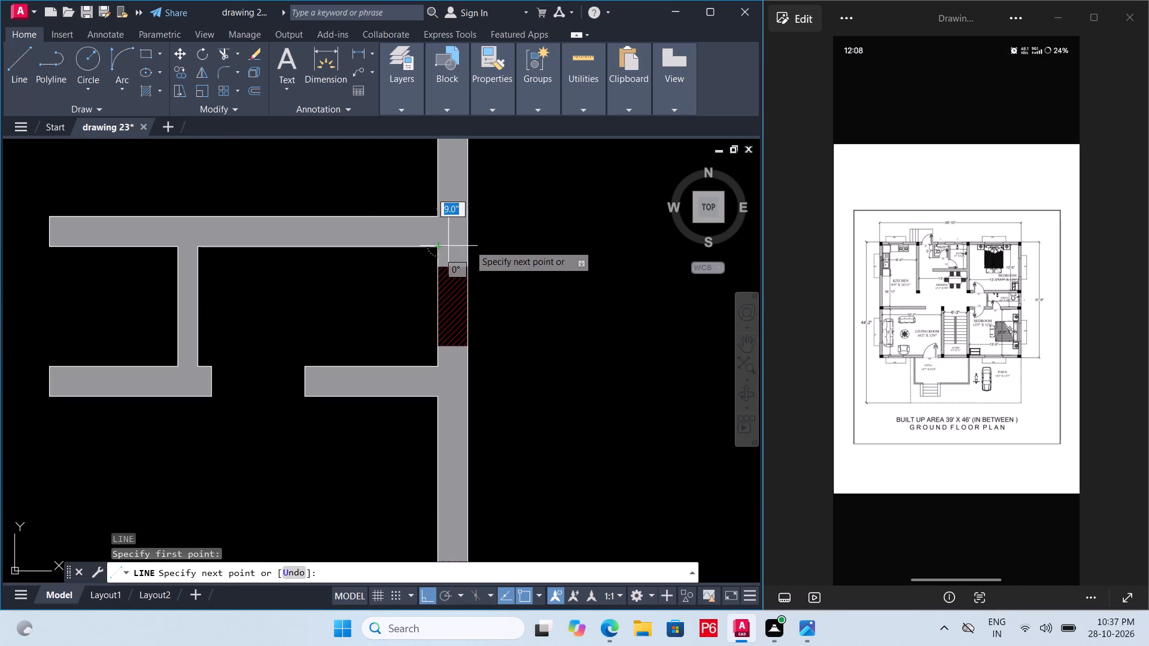
click(473, 245)
key(Escape)
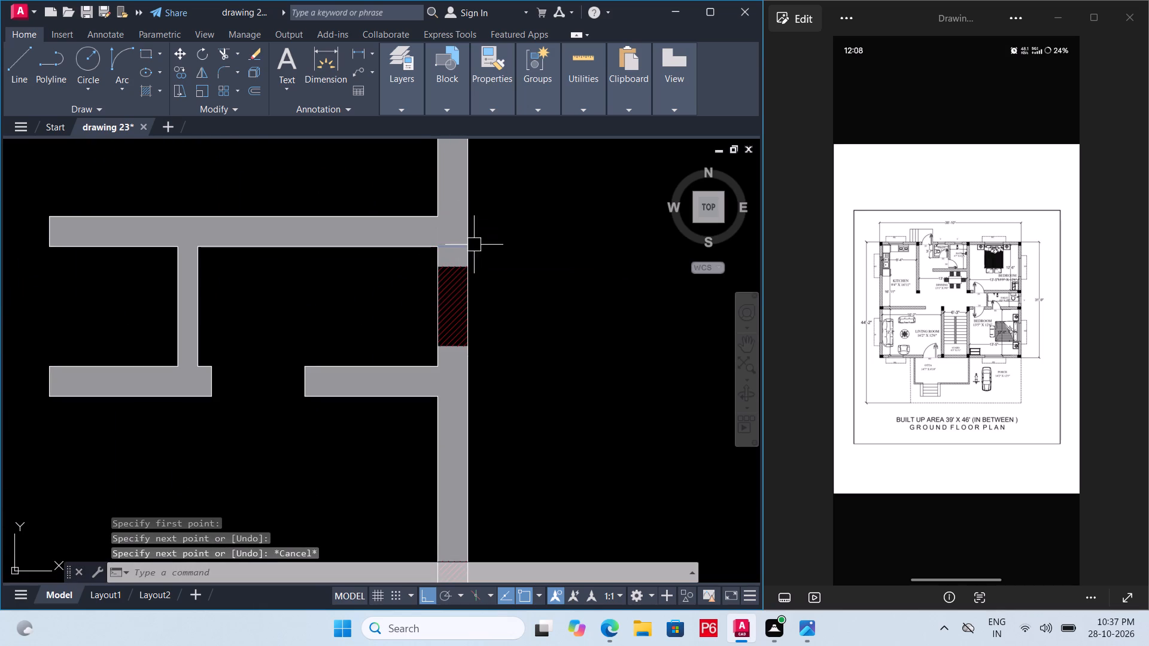
scroll(488, 252, down, 2)
key(ctrl+s)
key(ctrl+s)
key(ctrl+s)
key(ctrl+s)
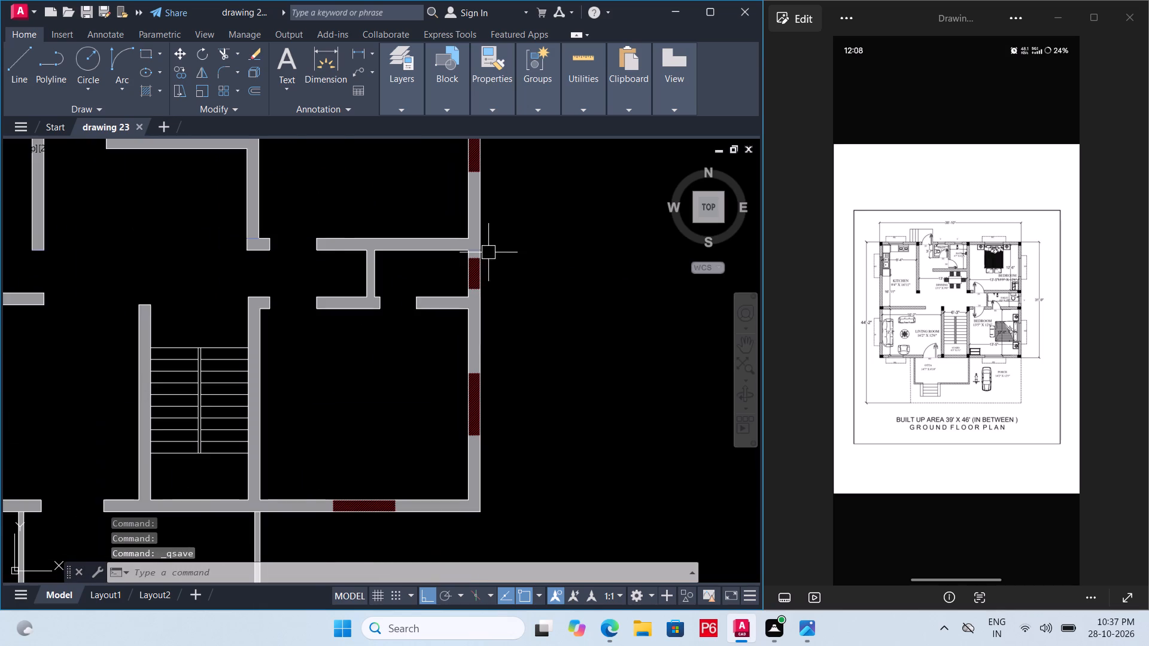
Draw a 9" horizontal line across the outer wall at the plan's lower-left corner, from the inner corner to the outer face.
scroll(488, 252, down, 1)
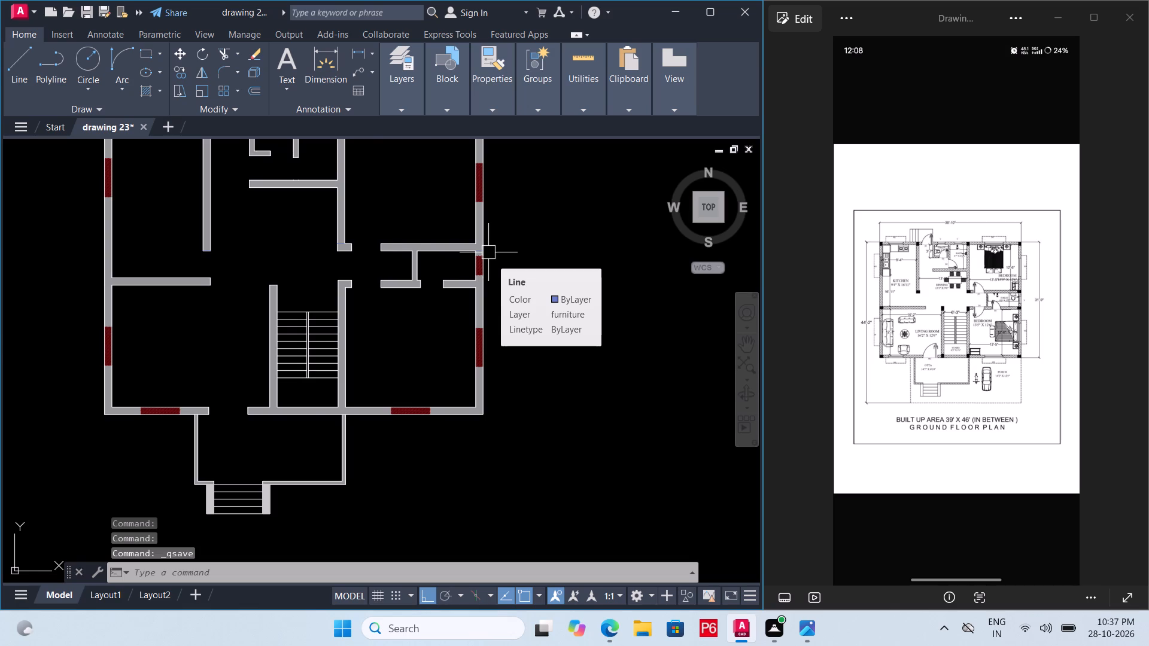
scroll(488, 252, down, 1)
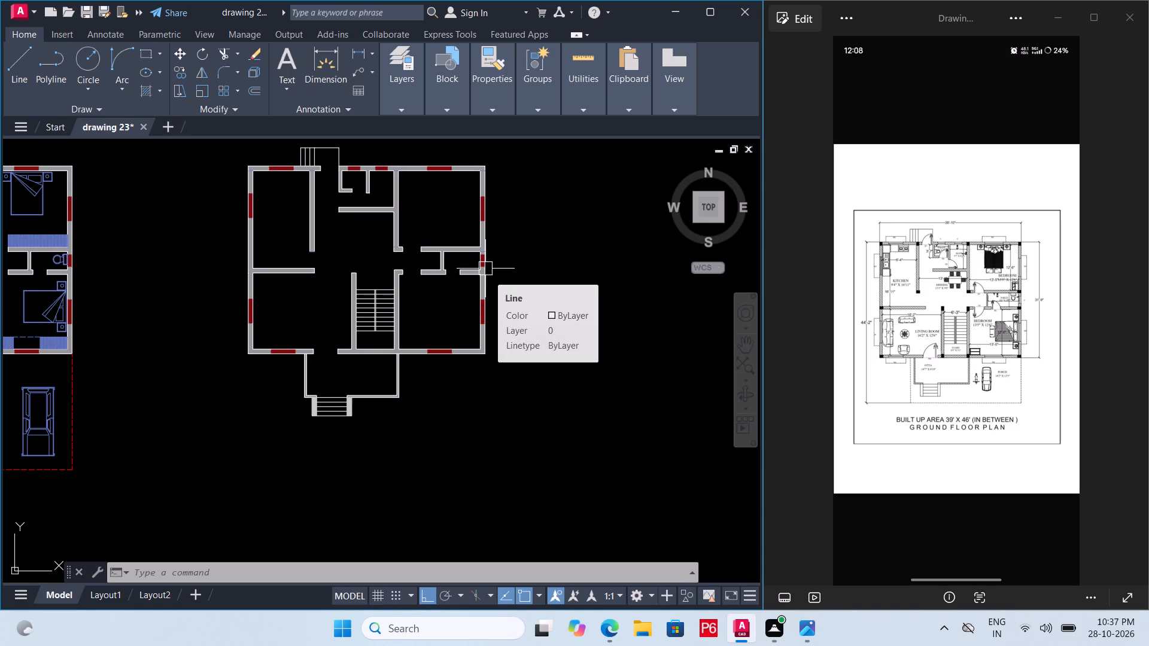
scroll(464, 270, down, 1)
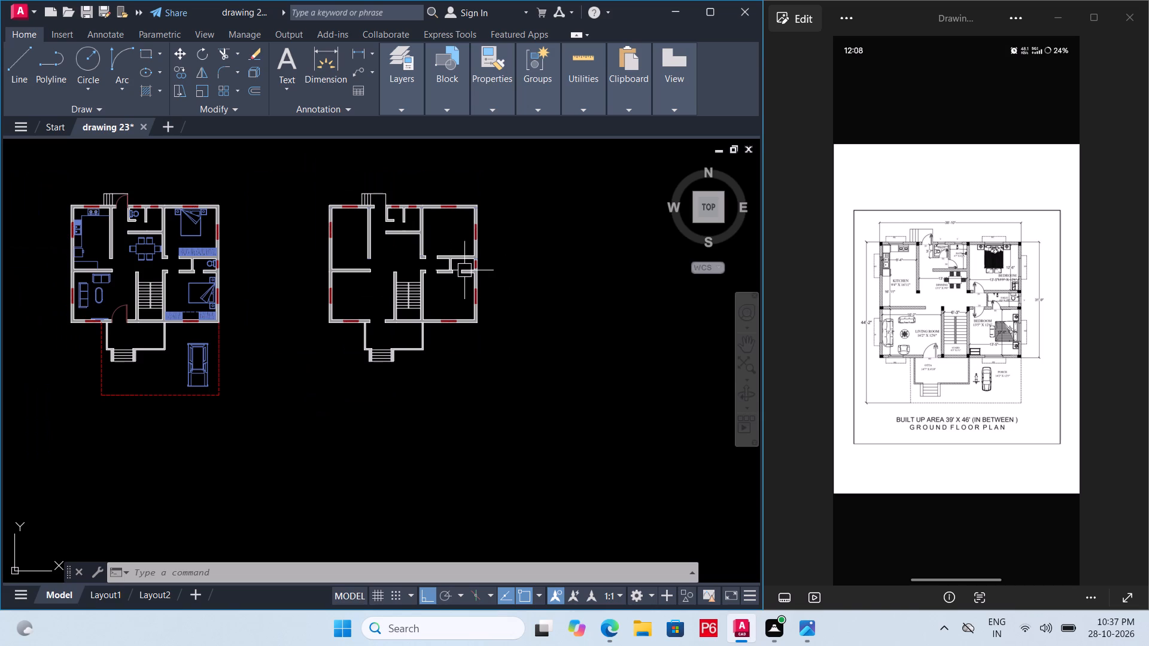
scroll(332, 345, up, 1)
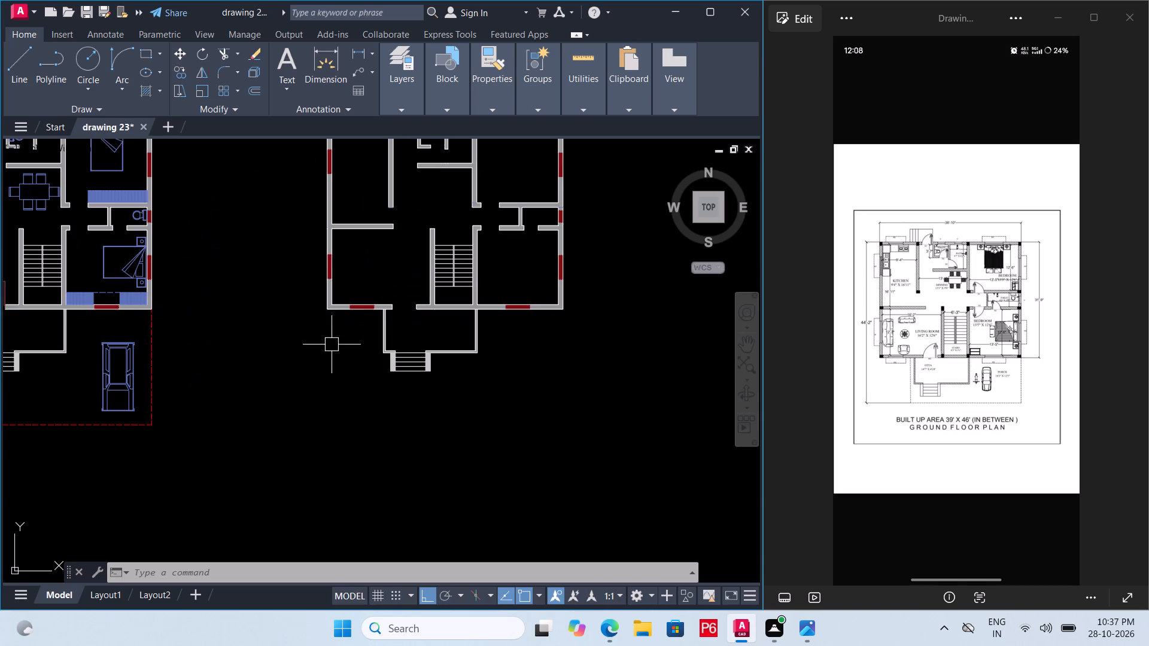
scroll(326, 325, up, 2)
scroll(339, 276, up, 3)
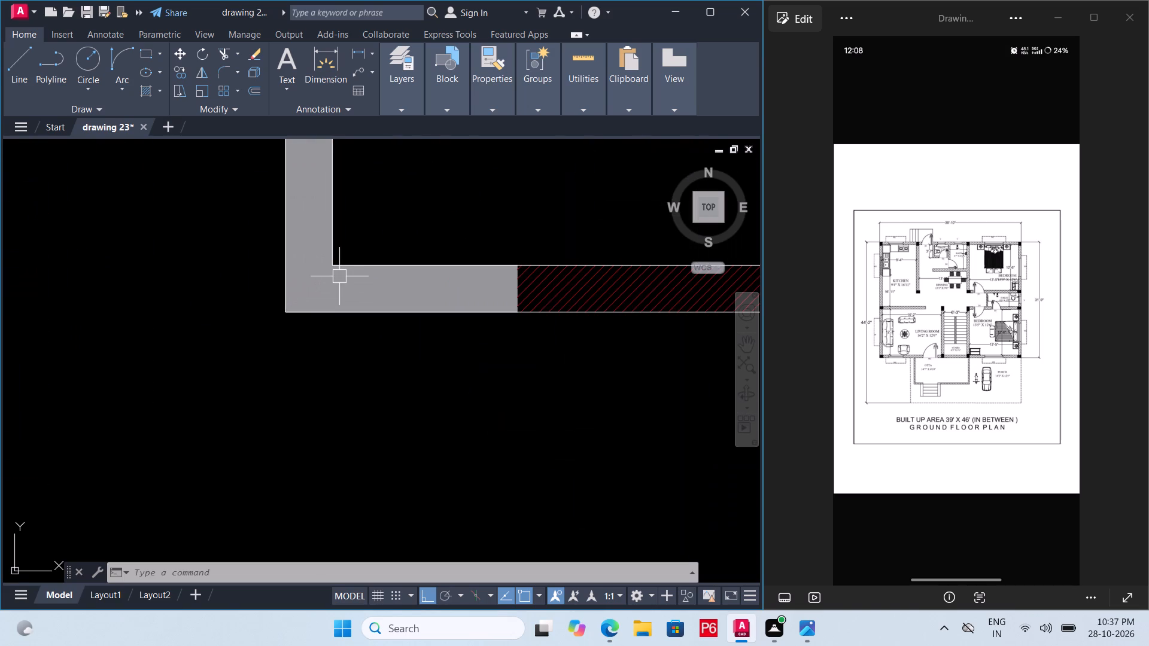
key(l)
key(space)
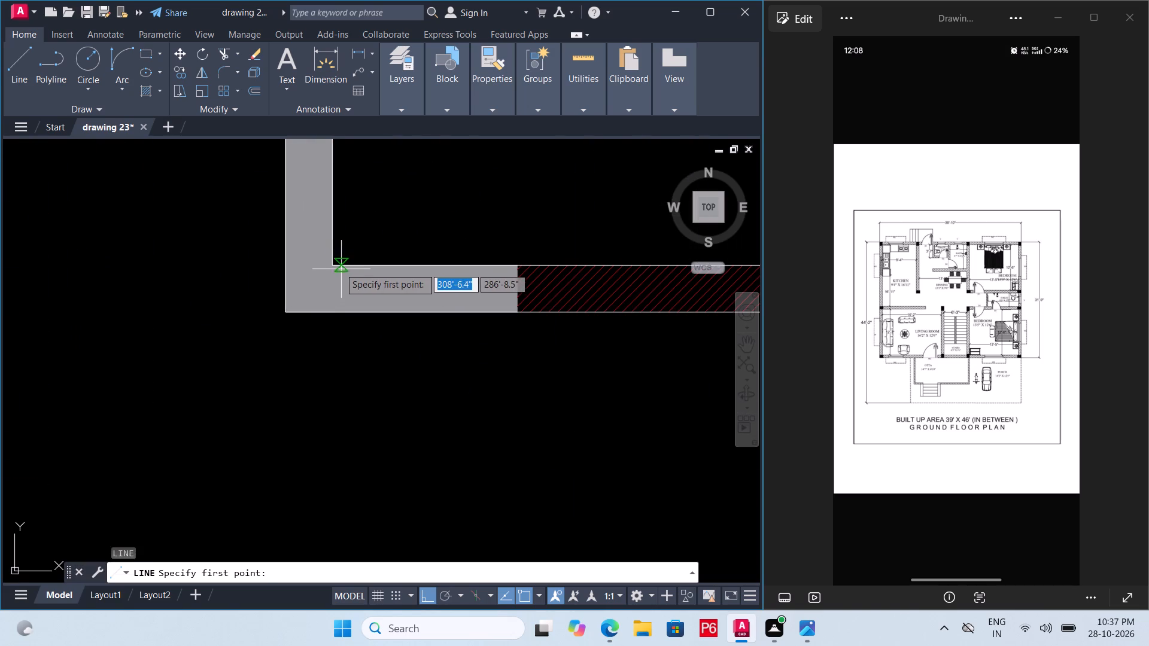
click(335, 266)
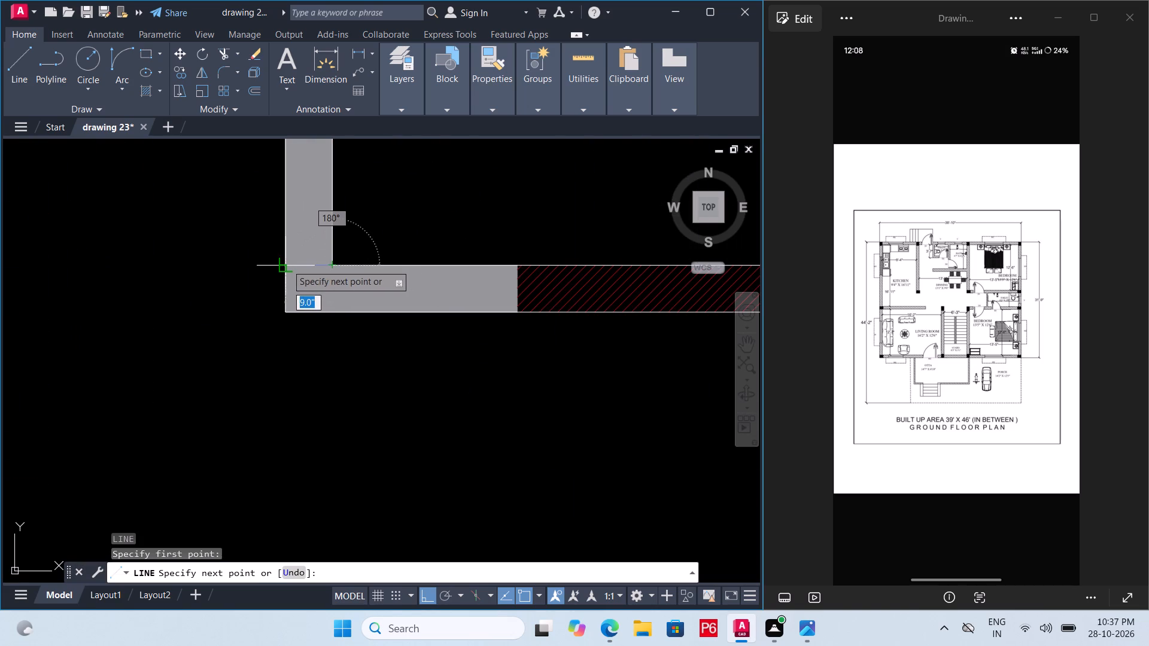
click(287, 264)
key(Escape)
Draw a horizontal line across the staircase's left wall where it meets the bottom exterior wall.
scroll(218, 283, down, 2)
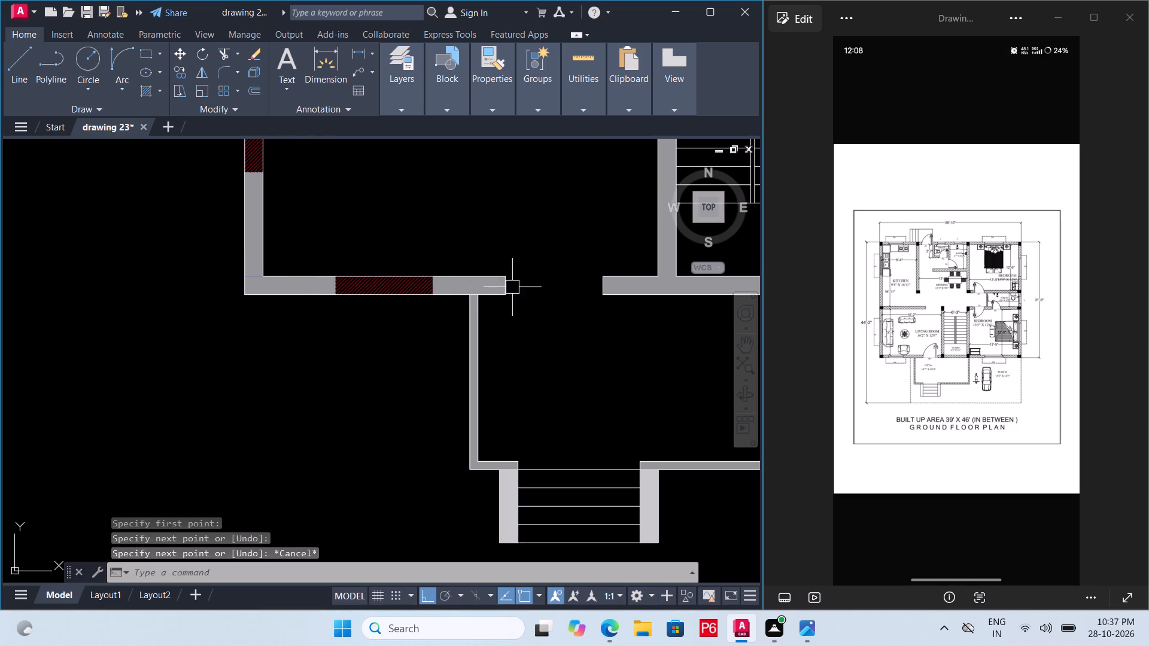
scroll(309, 308, down, 1)
scroll(557, 292, up, 3)
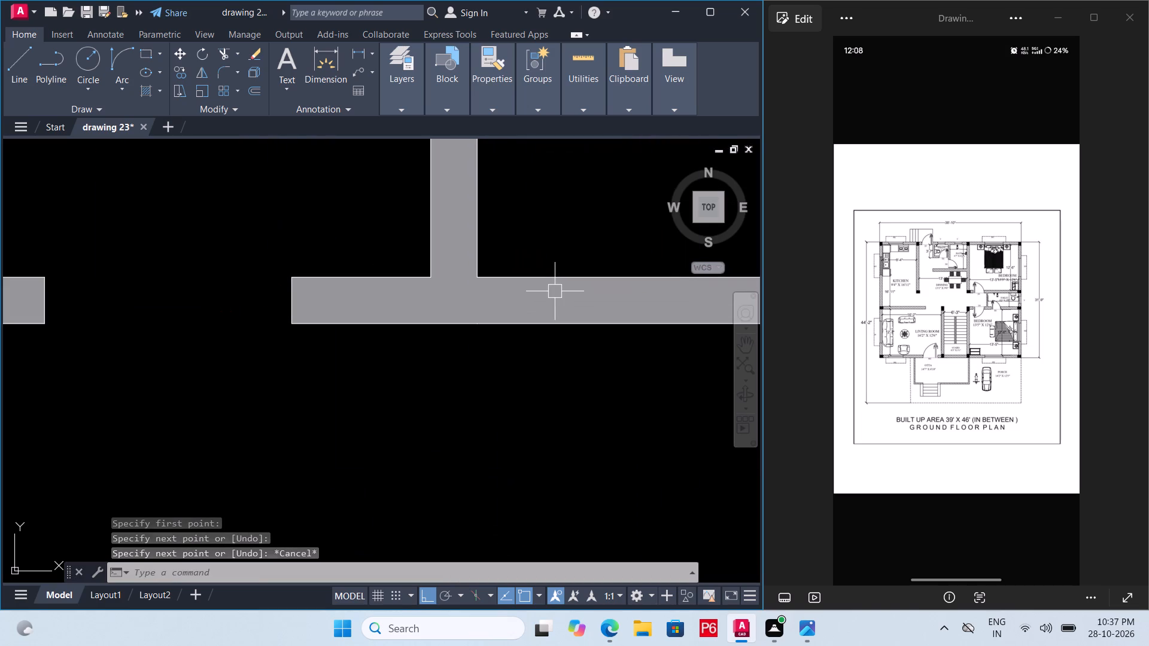
key(l)
key(space)
click(480, 275)
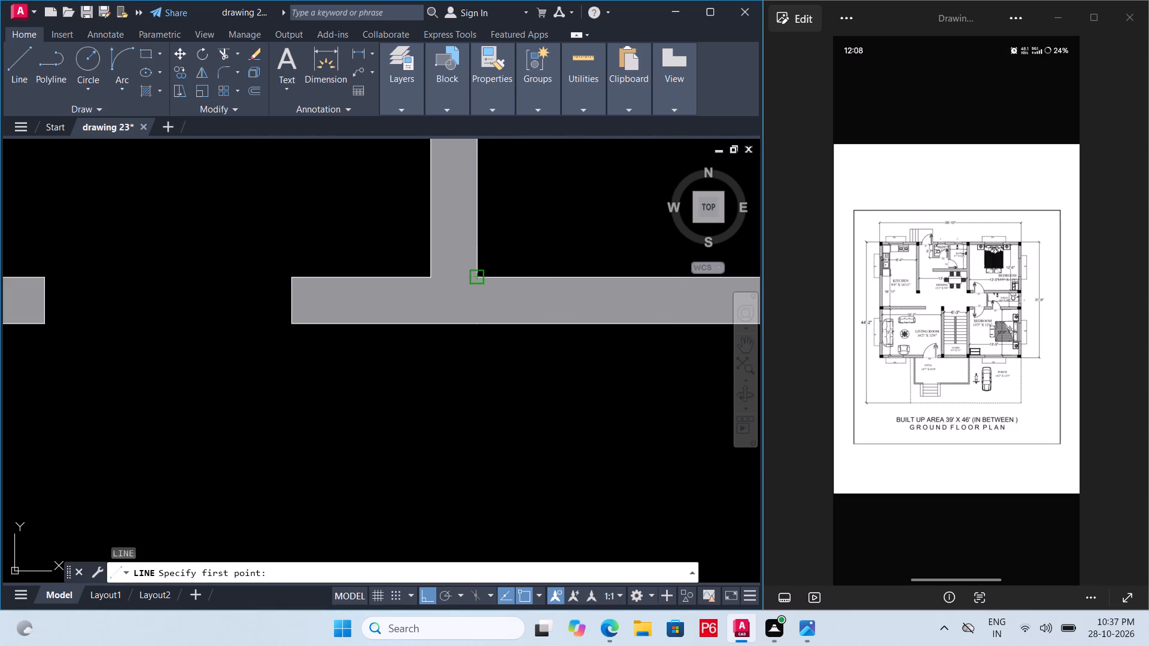
click(428, 278)
key(Escape)
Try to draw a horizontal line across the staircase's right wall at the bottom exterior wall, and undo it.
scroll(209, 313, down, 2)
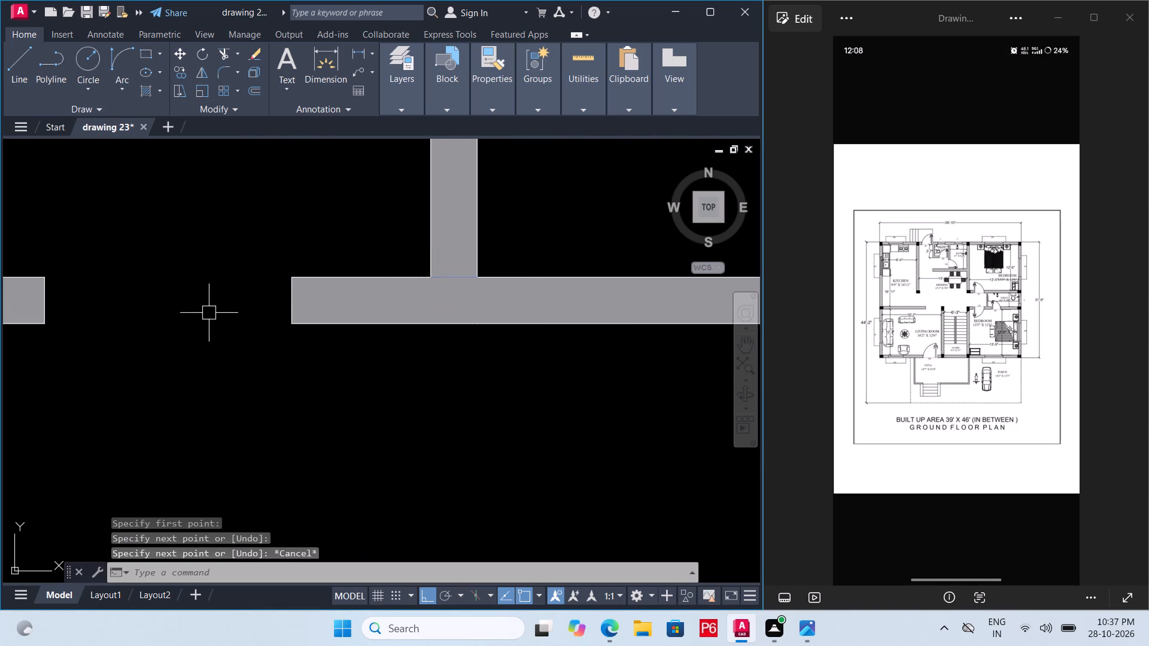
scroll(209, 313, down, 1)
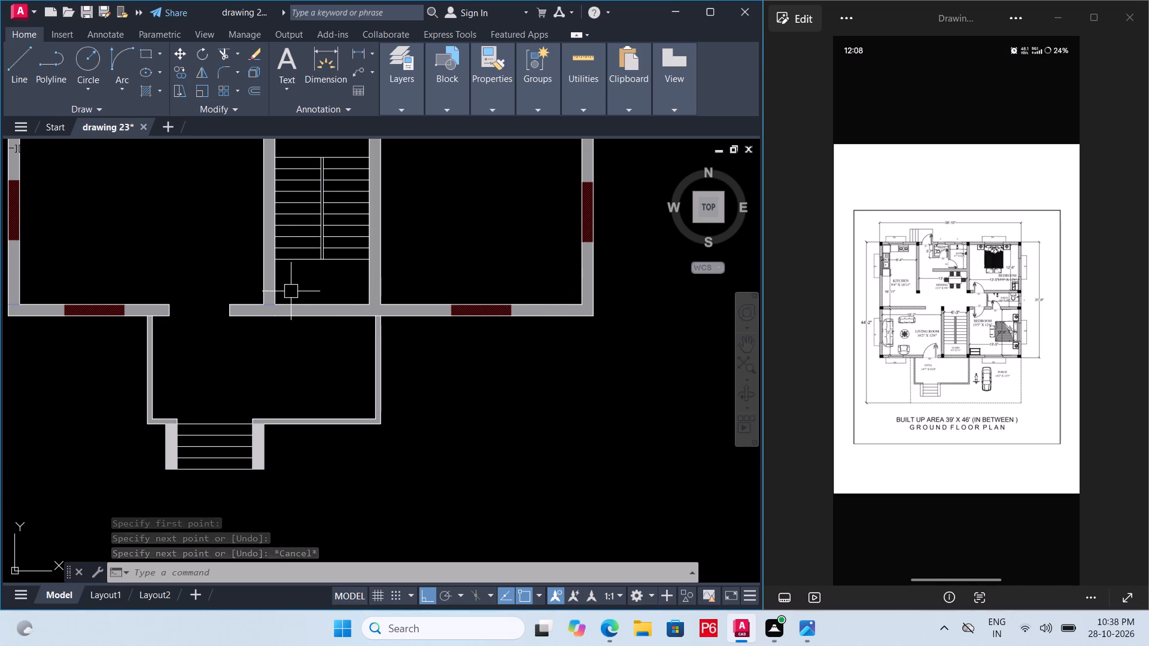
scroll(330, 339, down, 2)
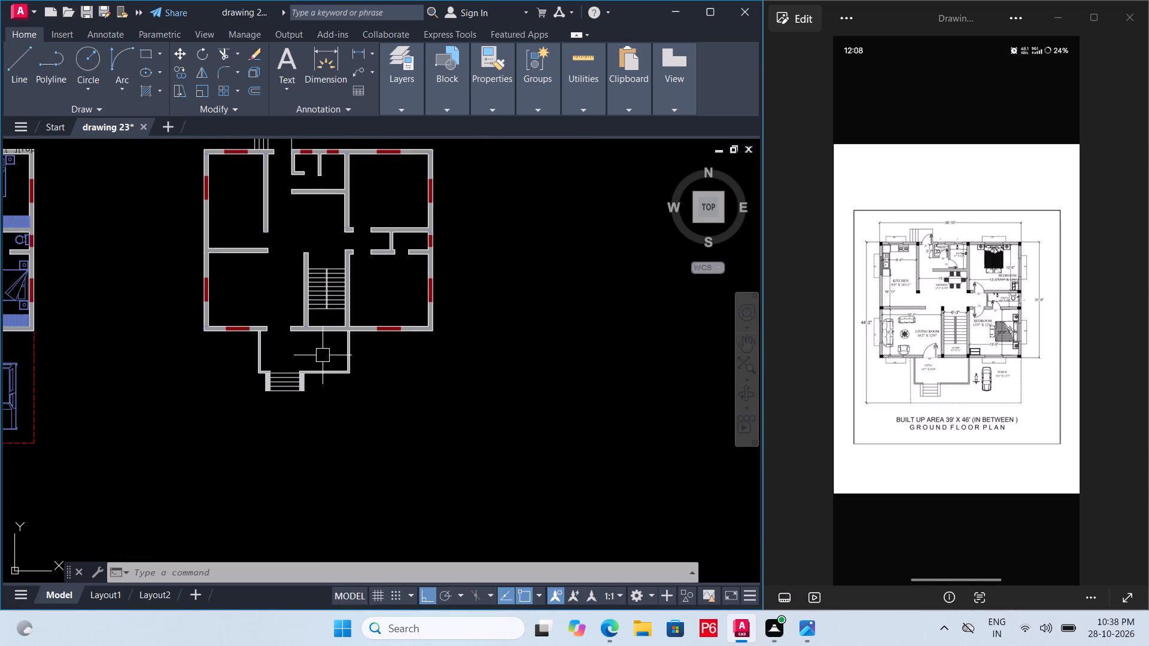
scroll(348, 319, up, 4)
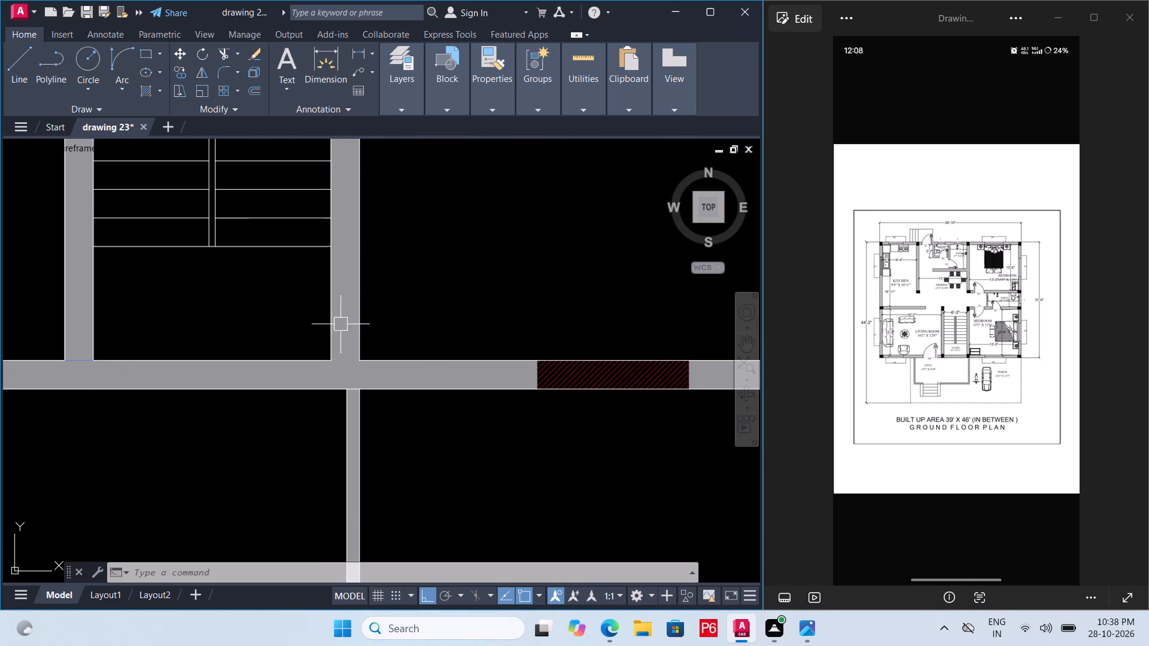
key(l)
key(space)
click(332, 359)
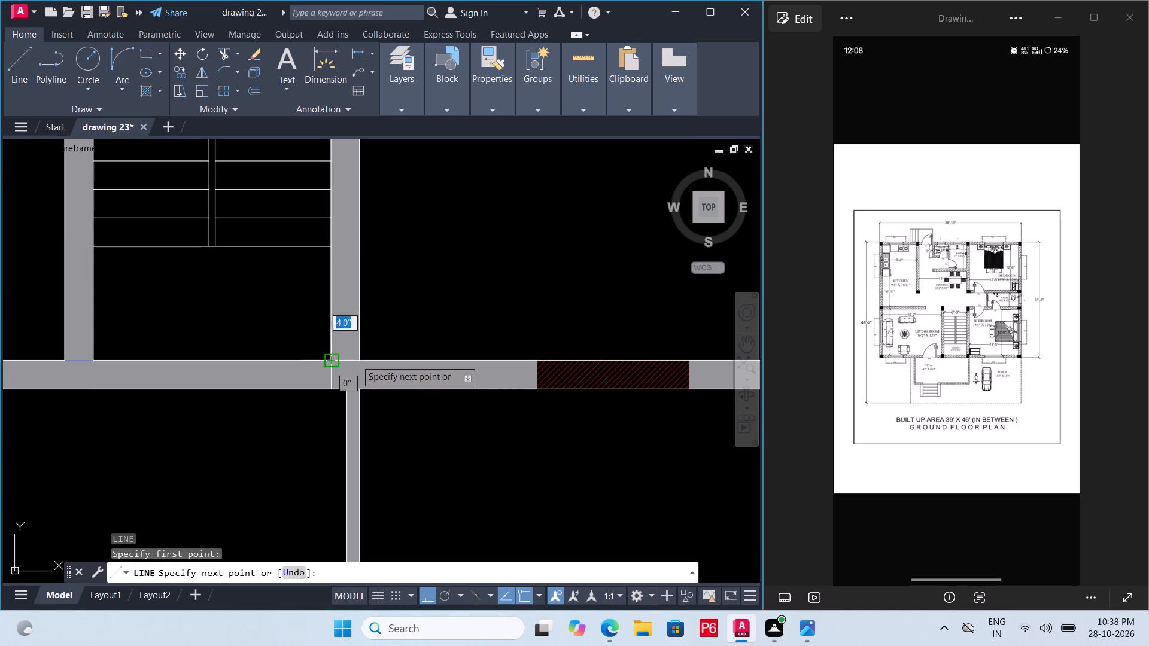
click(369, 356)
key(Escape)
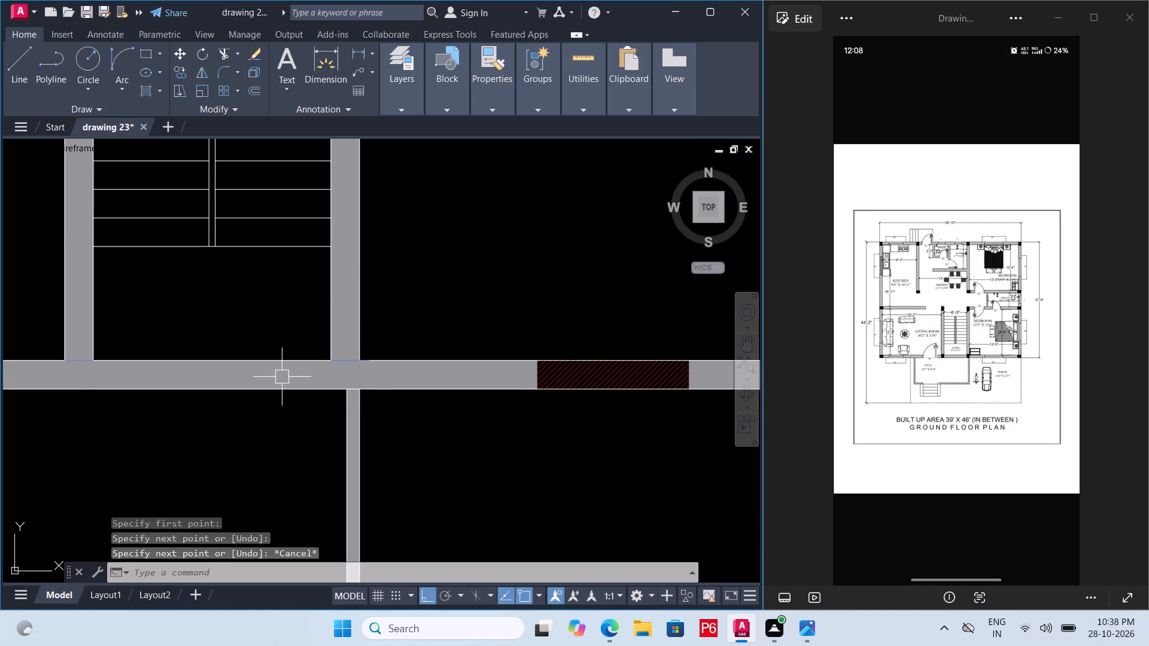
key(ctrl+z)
Draw a horizontal line across the staircase's right wall at the bottom exterior wall, between the two inner corners.
key(l)
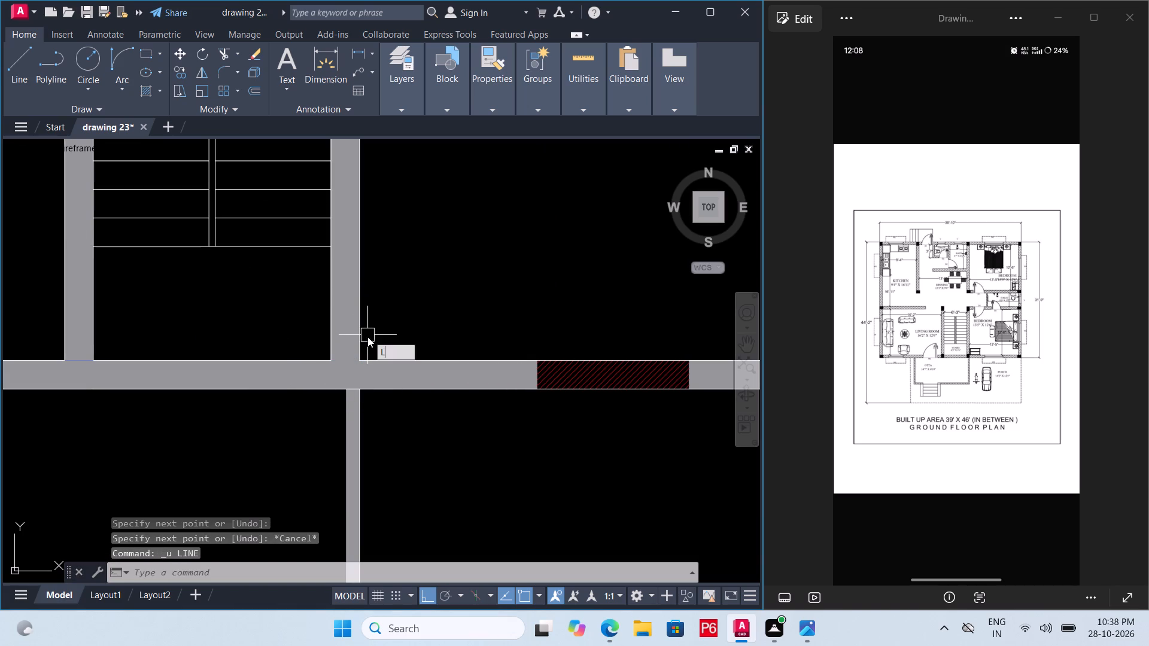
key(space)
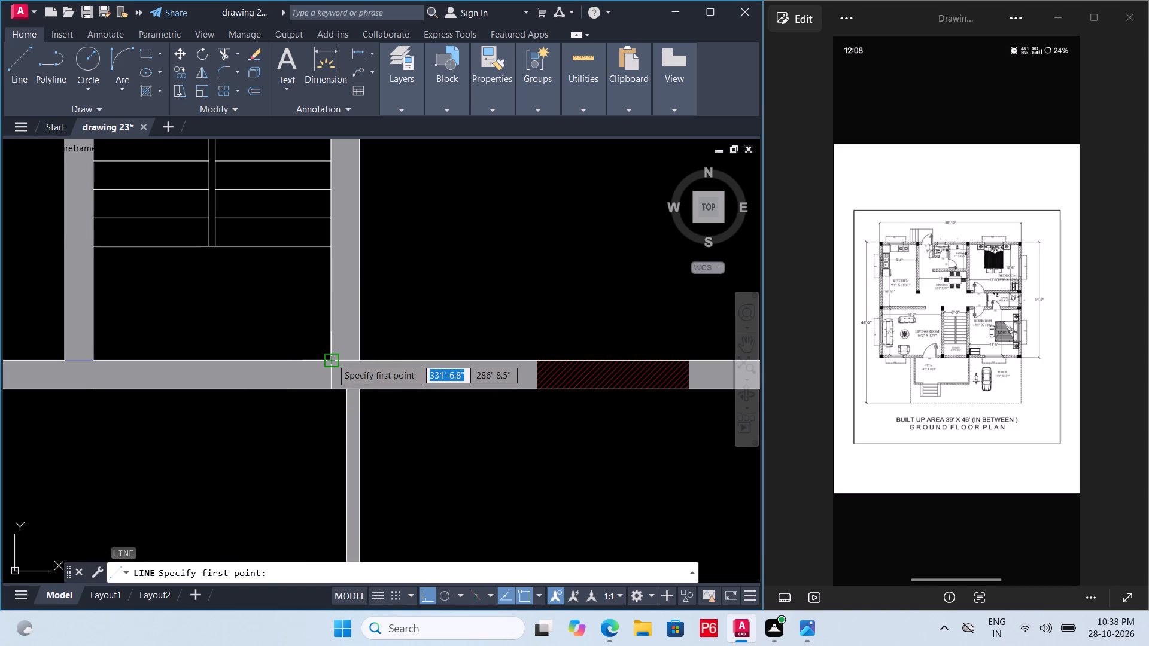
click(332, 358)
double_click(361, 355)
key(Escape)
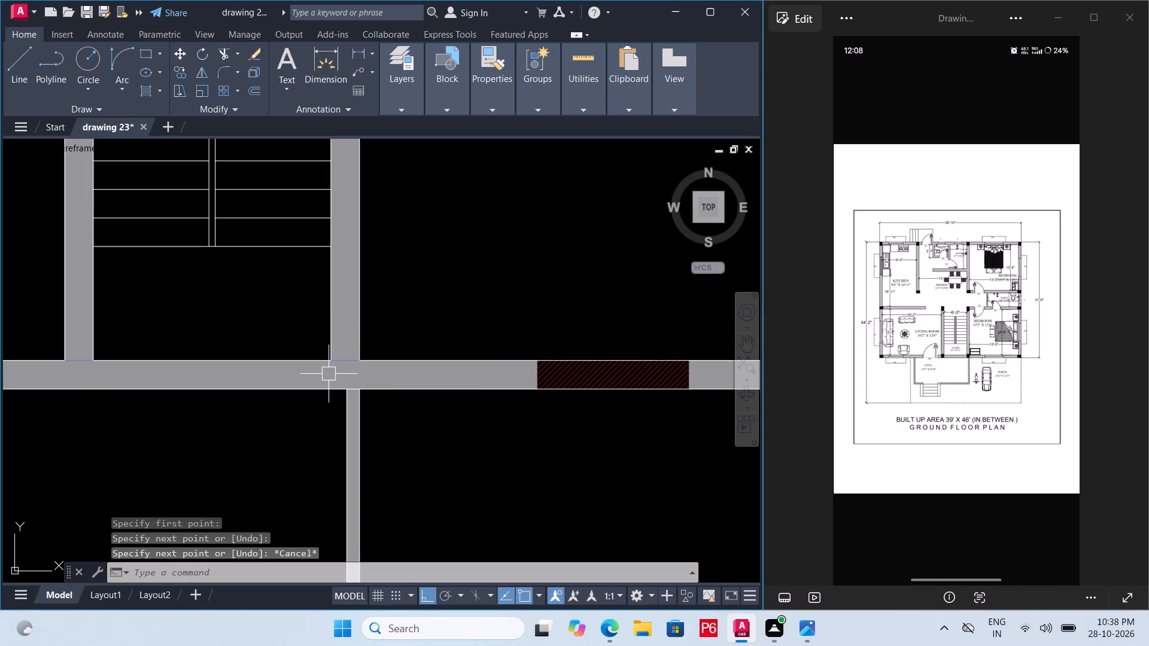
Draw a 9" horizontal line across the outer wall at the lower-right corner, from its inner corner to the outer face, and save the drawing.
scroll(299, 376, down, 2)
scroll(511, 379, up, 2)
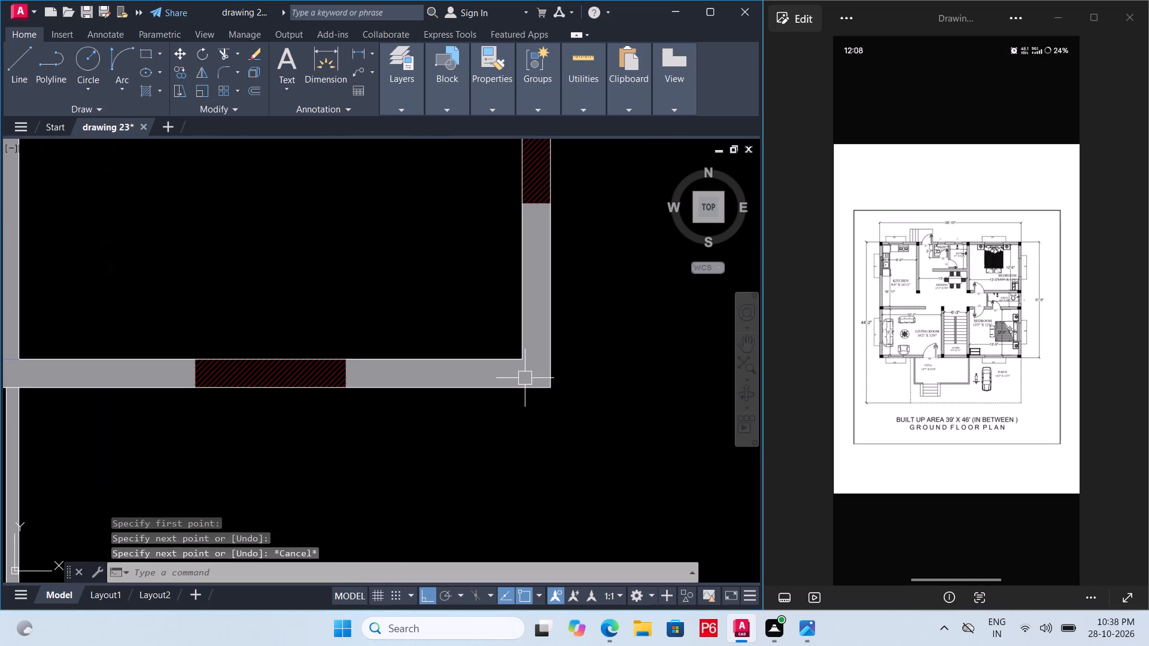
text(L)
key(space)
click(521, 358)
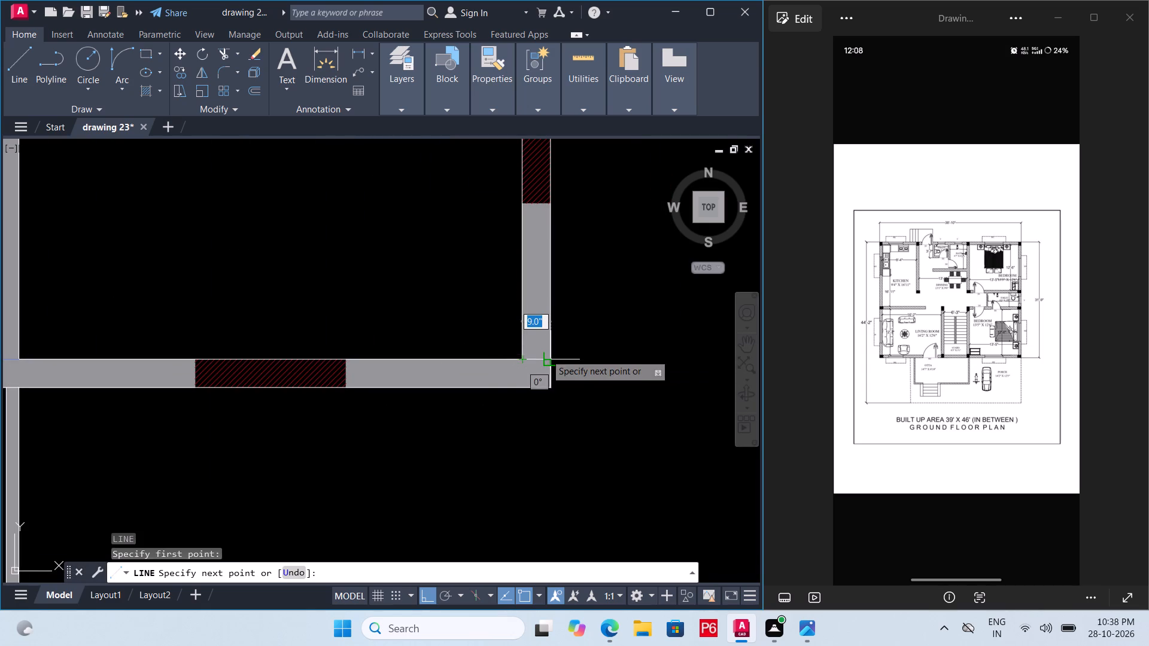
click(553, 355)
key(Escape)
key(ctrl+s)
key(ctrl+s)
key(ctrl+s)
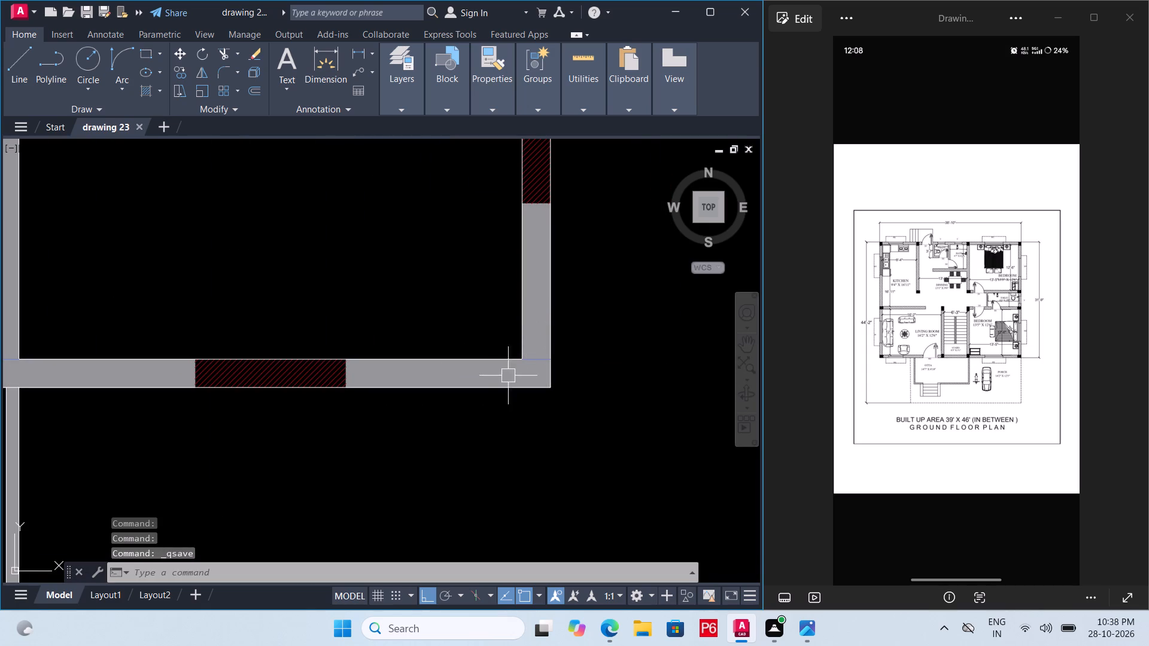
key(ctrl+s)
key(ctrl+s)
key(ctrl+s)
key(ctrl+s)
key(ctrl+s)
Draw a horizontal line across the free upper end of the staircase's left wall.
scroll(548, 404, down, 3)
scroll(351, 284, up, 1)
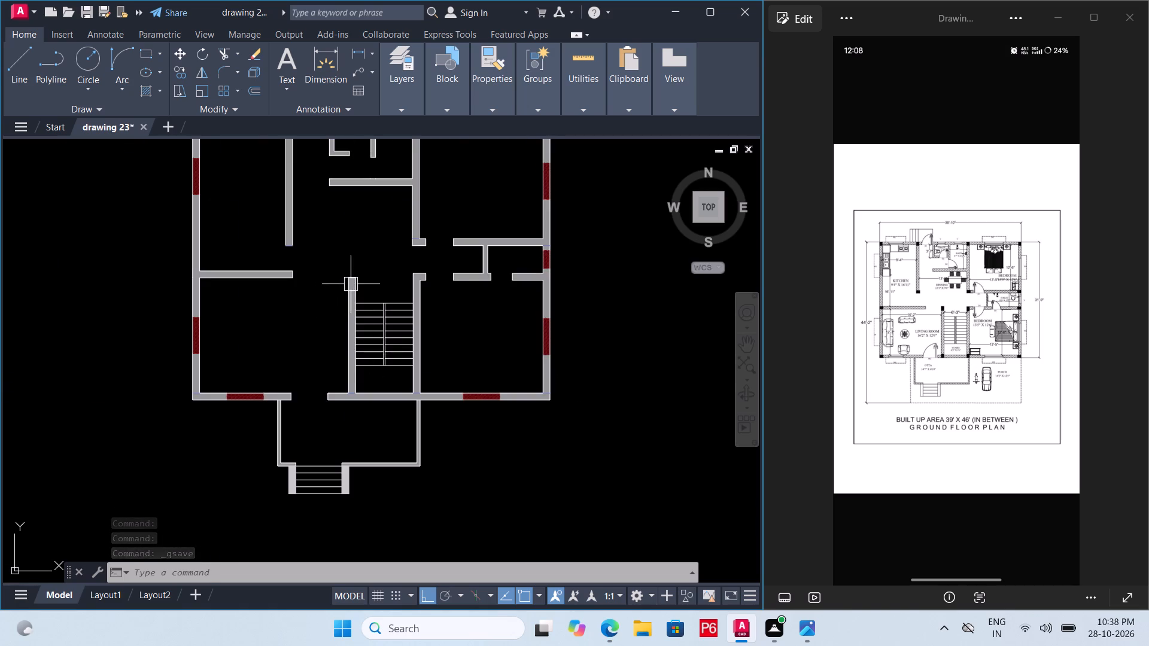
scroll(351, 284, up, 2)
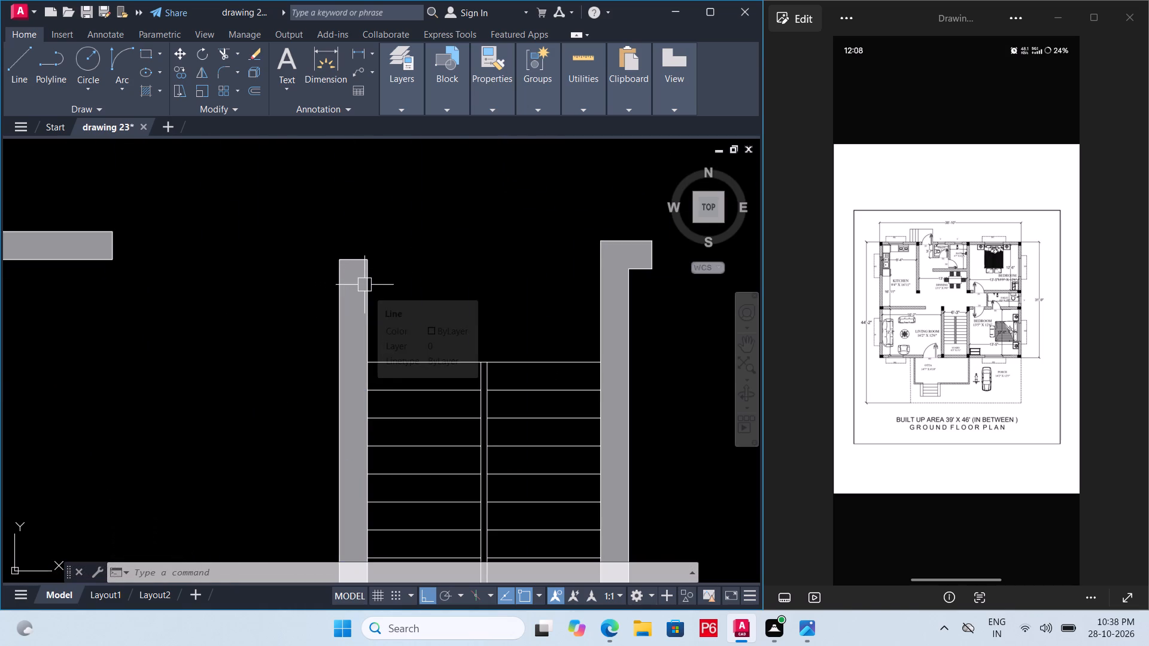
key(l)
key(space)
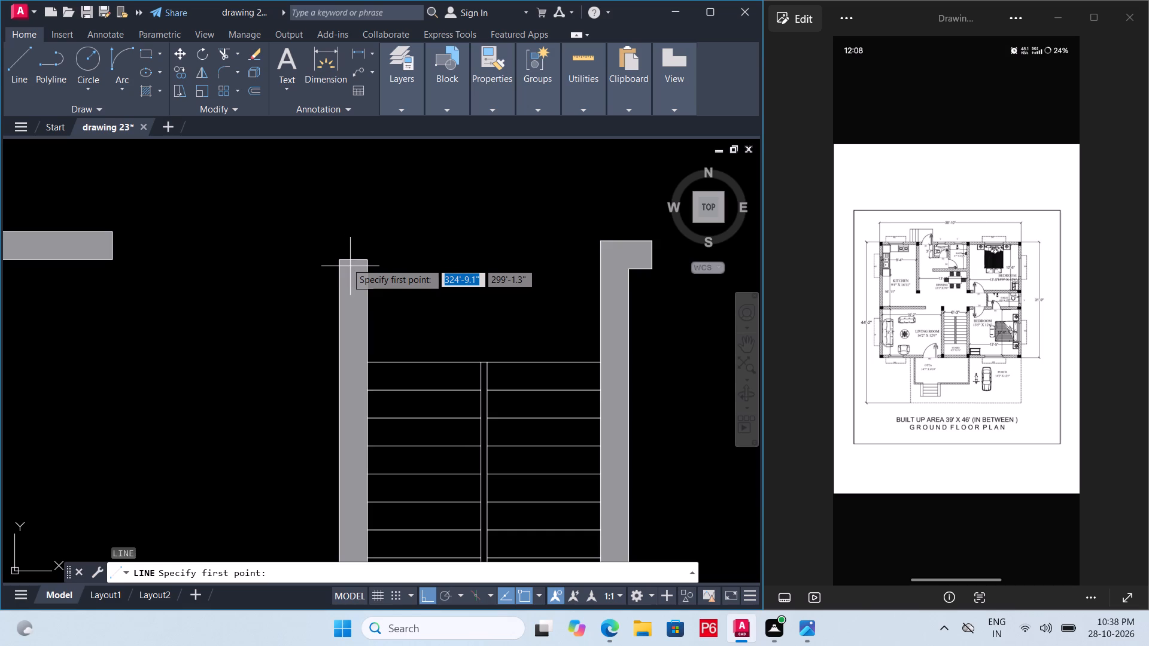
drag(339, 262, 349, 261)
click(365, 260)
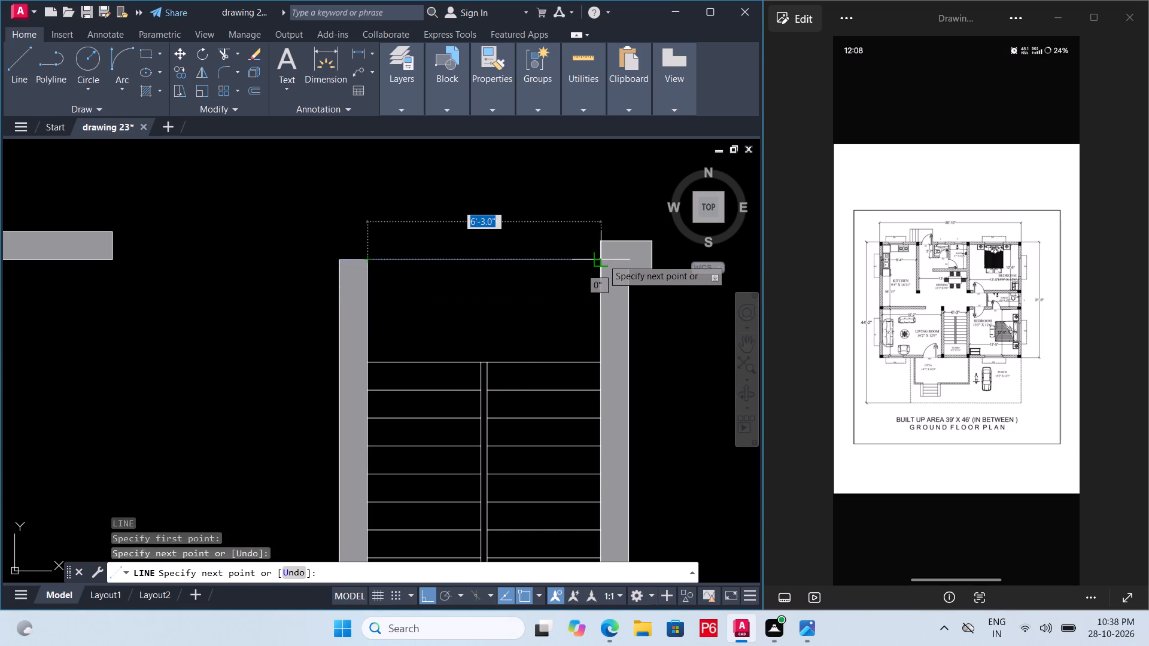
key(Escape)
Draw a 9" horizontal line across the staircase's right wall at the inner corner below its top stub, and save the drawing.
key(l)
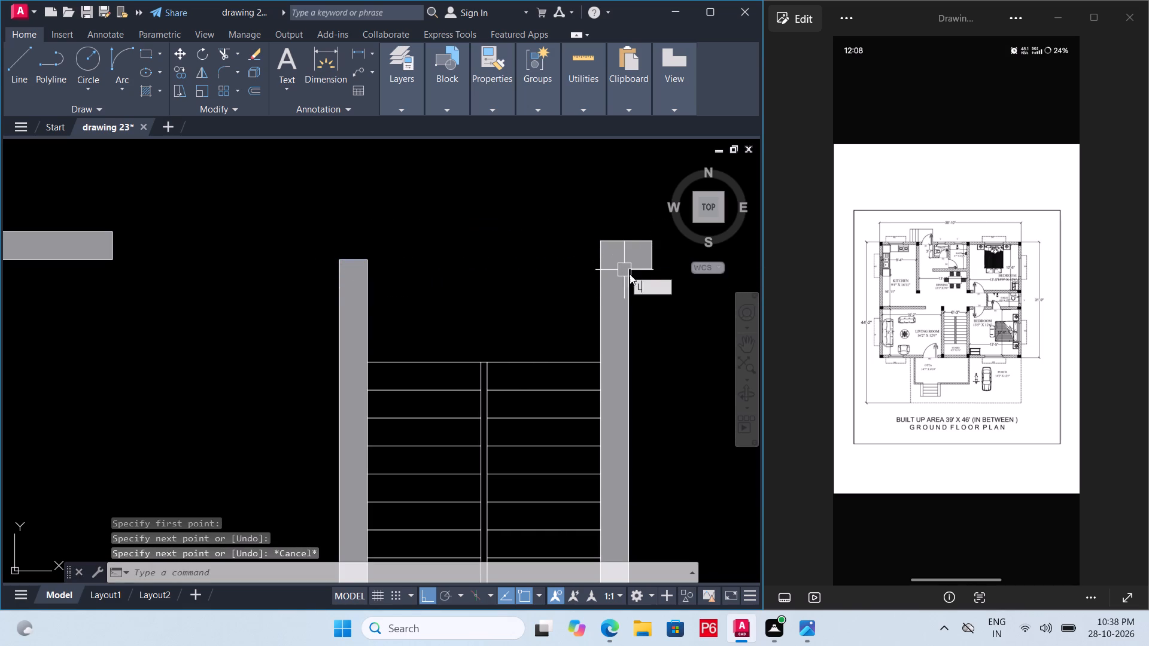
key(space)
click(630, 272)
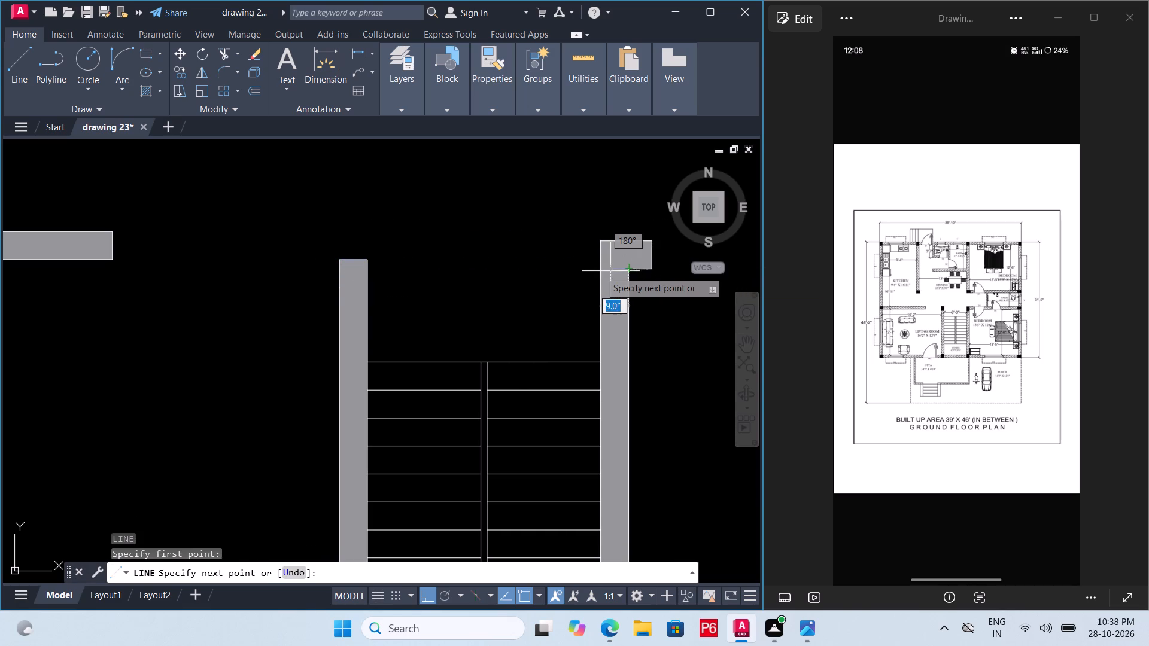
click(600, 271)
key(Escape)
key(ctrl+s)
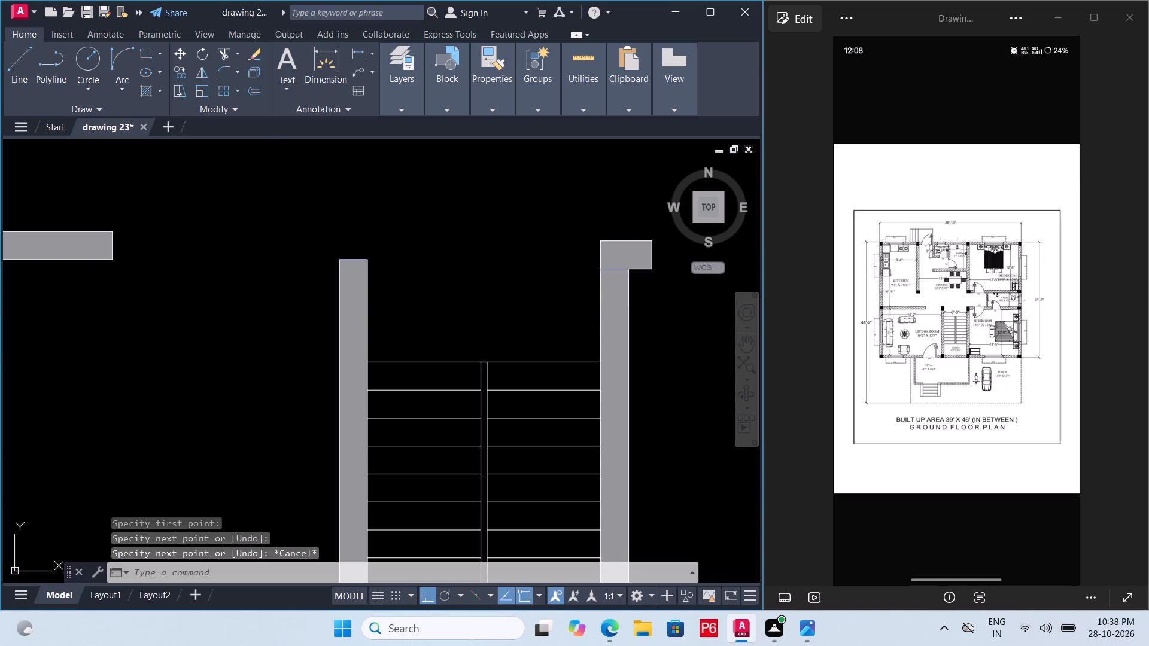
key(ctrl+s)
key(ctrl+s)
key(ctrl+s)
key(ctrl+s)
key(ctrl+s)
key(ctrl+s)
key(ctrl+s)
key(ctrl+s)
key(ctrl+s)
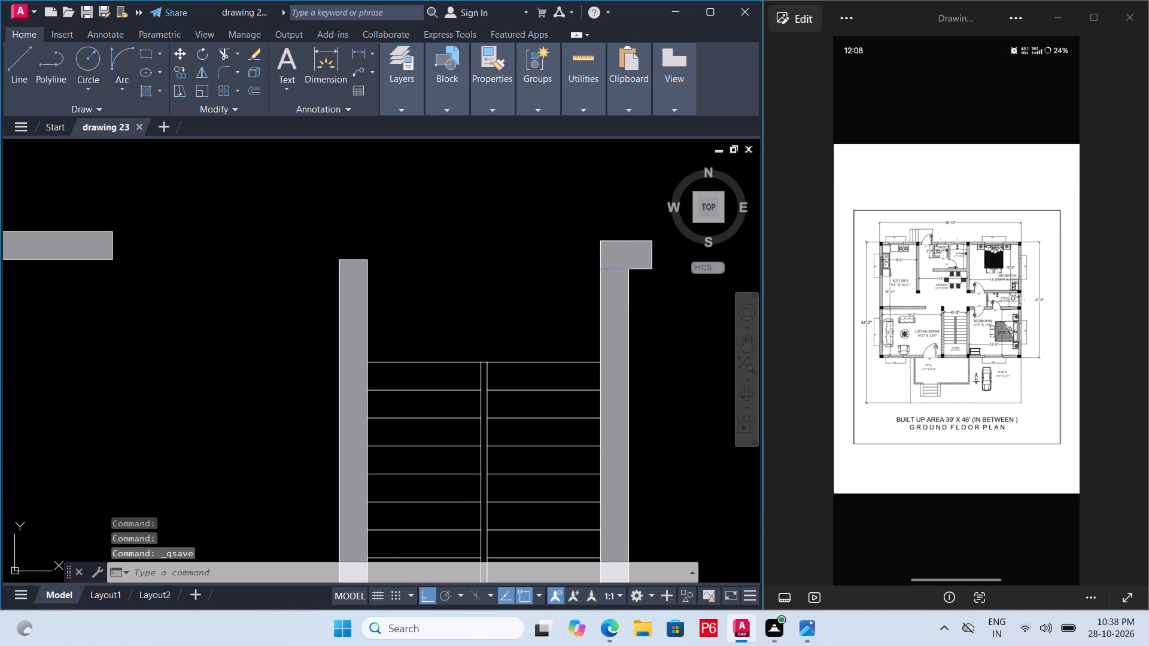
Draw a vertical line across the left exterior wall's junction with the horizontal interior wall, between its two inner corners, and save the drawing.
scroll(489, 287, down, 2)
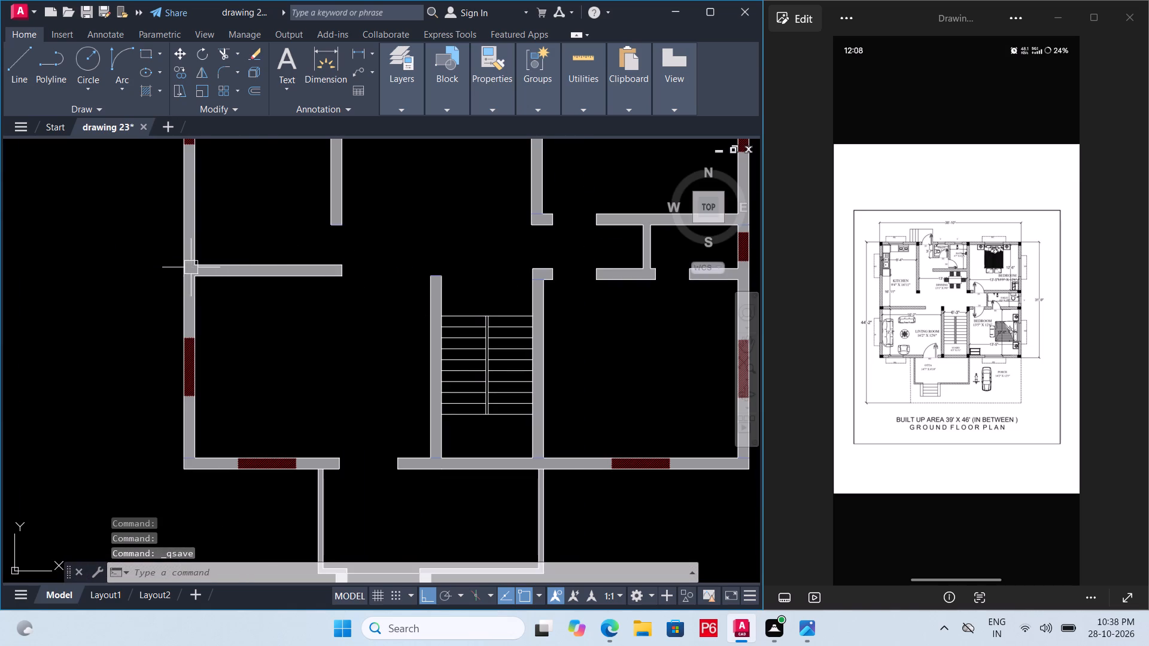
scroll(181, 267, up, 4)
key(l)
key(space)
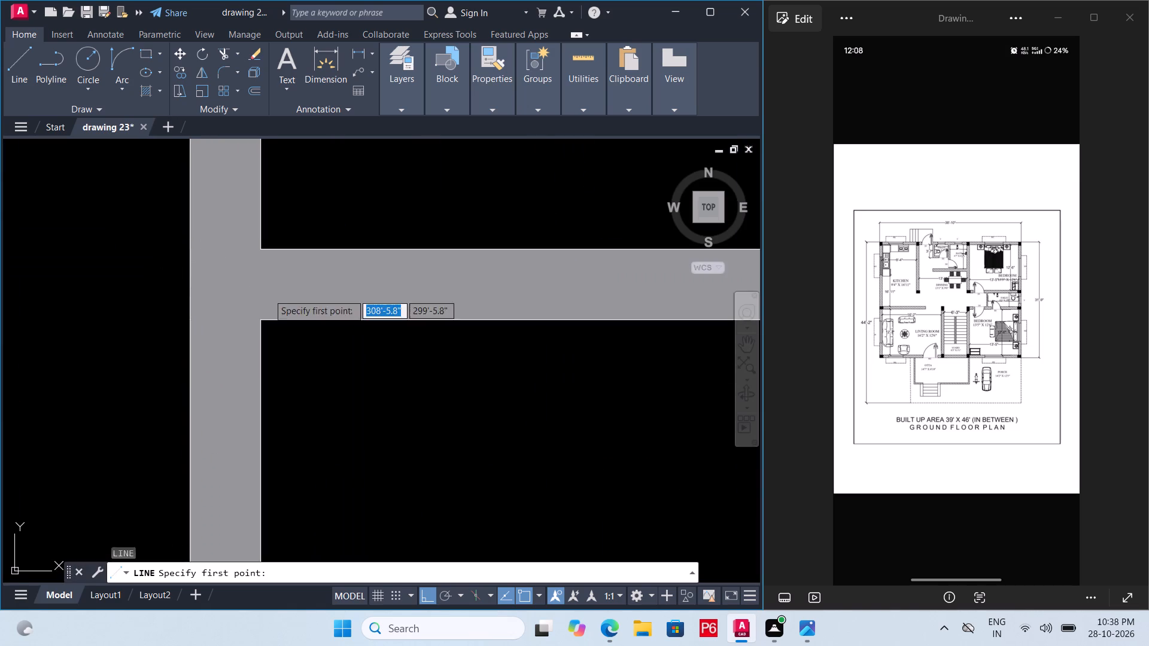
click(258, 319)
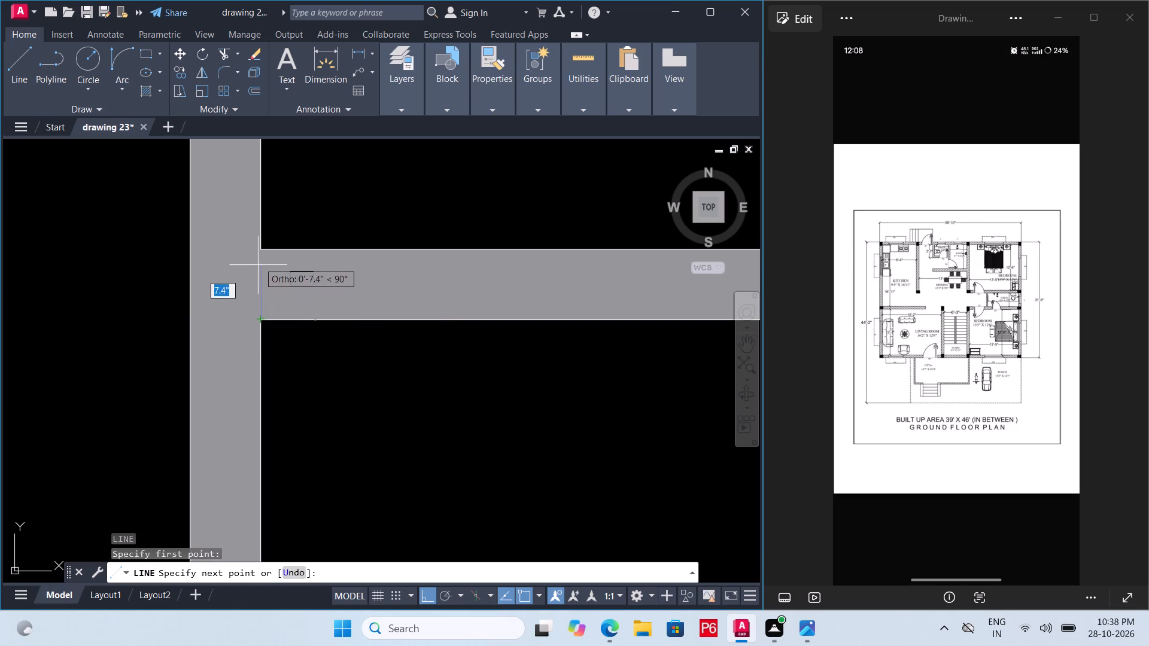
click(262, 245)
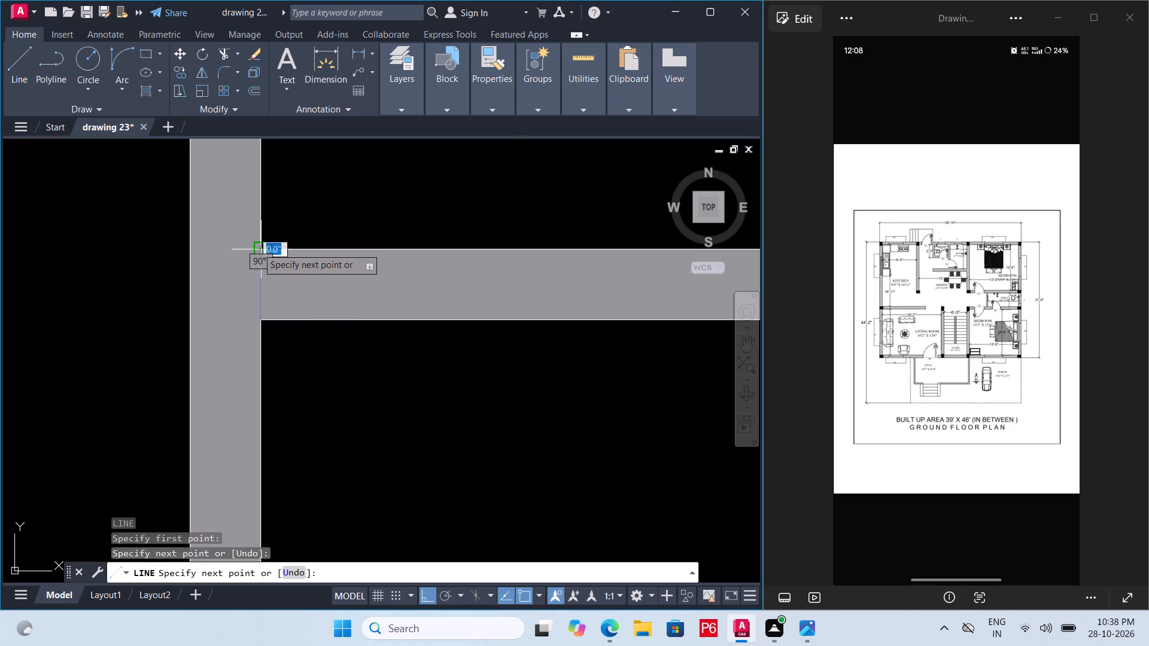
scroll(174, 296, down, 4)
key(Escape)
key(ctrl+s)
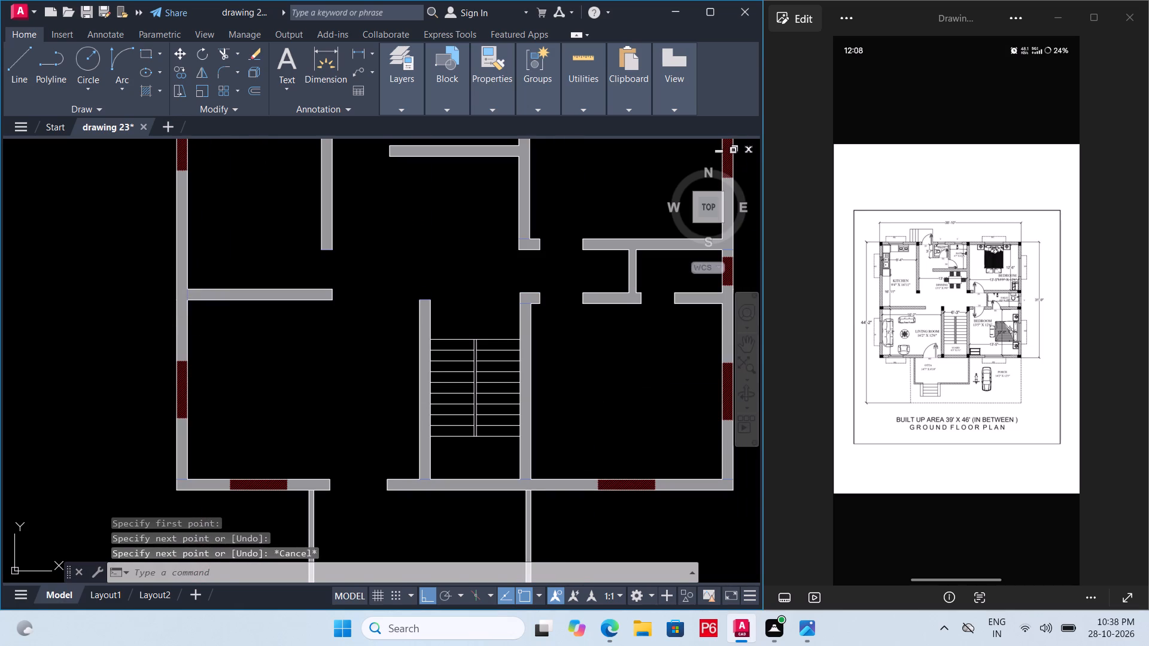
key(ctrl+s)
key(ctrl+s)
key(ctrl+s)
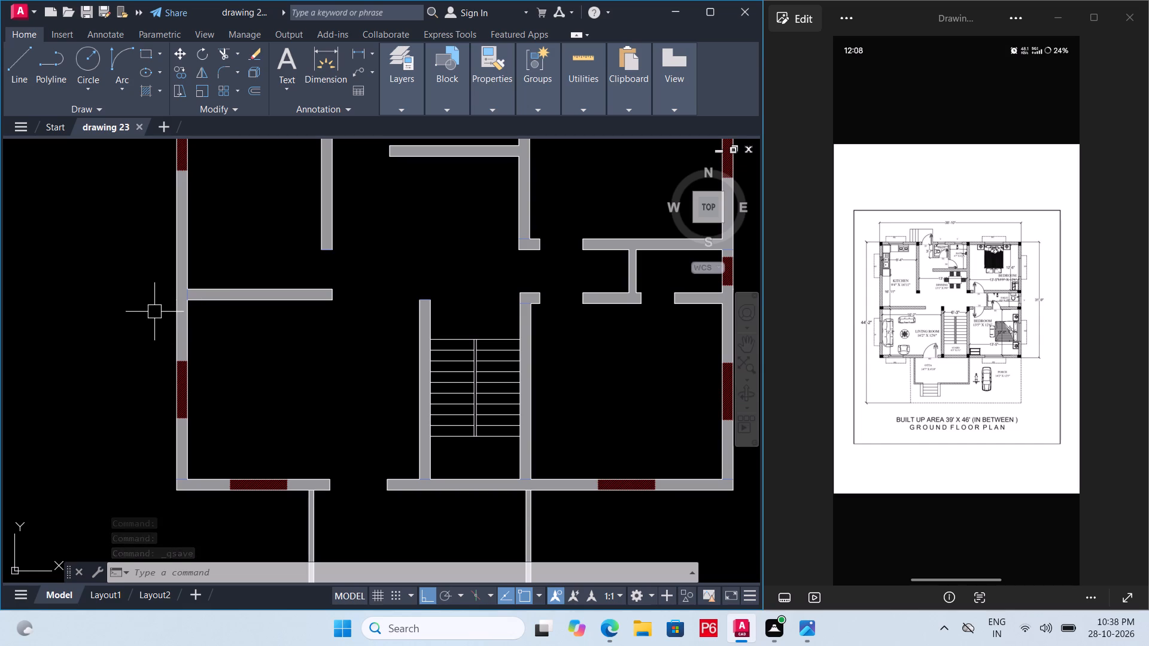
Draw a 9" vertical line across the top exterior wall at the upper-left corner, from the inner corner to the outer face.
scroll(187, 330, down, 3)
scroll(216, 276, up, 2)
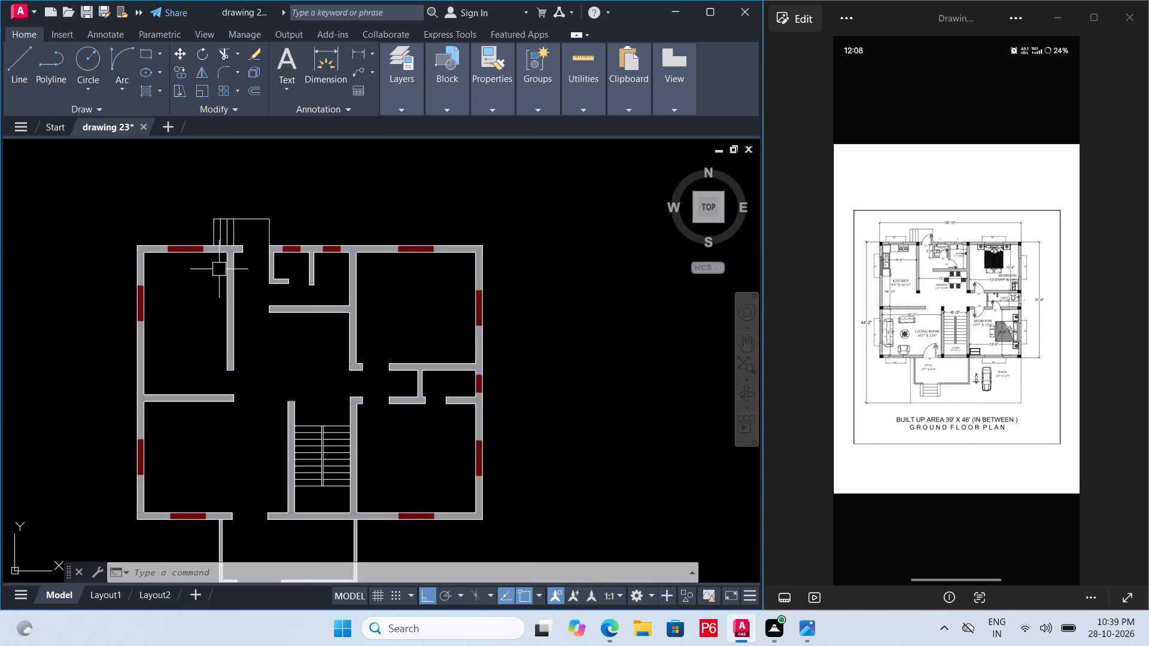
scroll(221, 264, up, 2)
scroll(238, 260, down, 1)
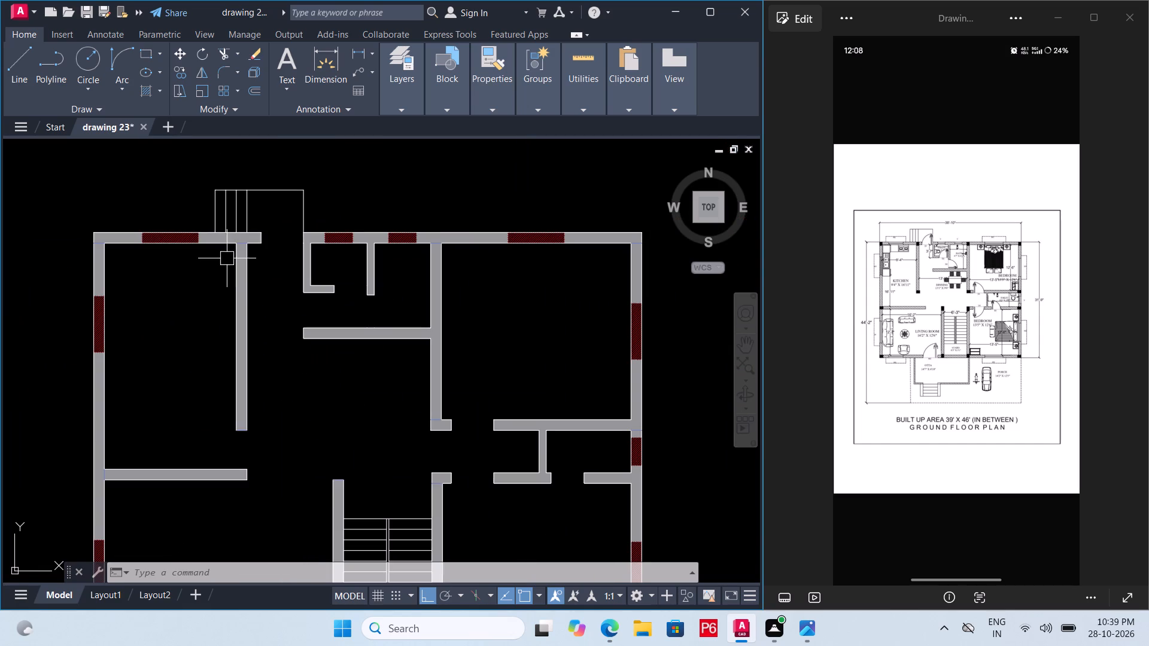
scroll(74, 243, up, 2)
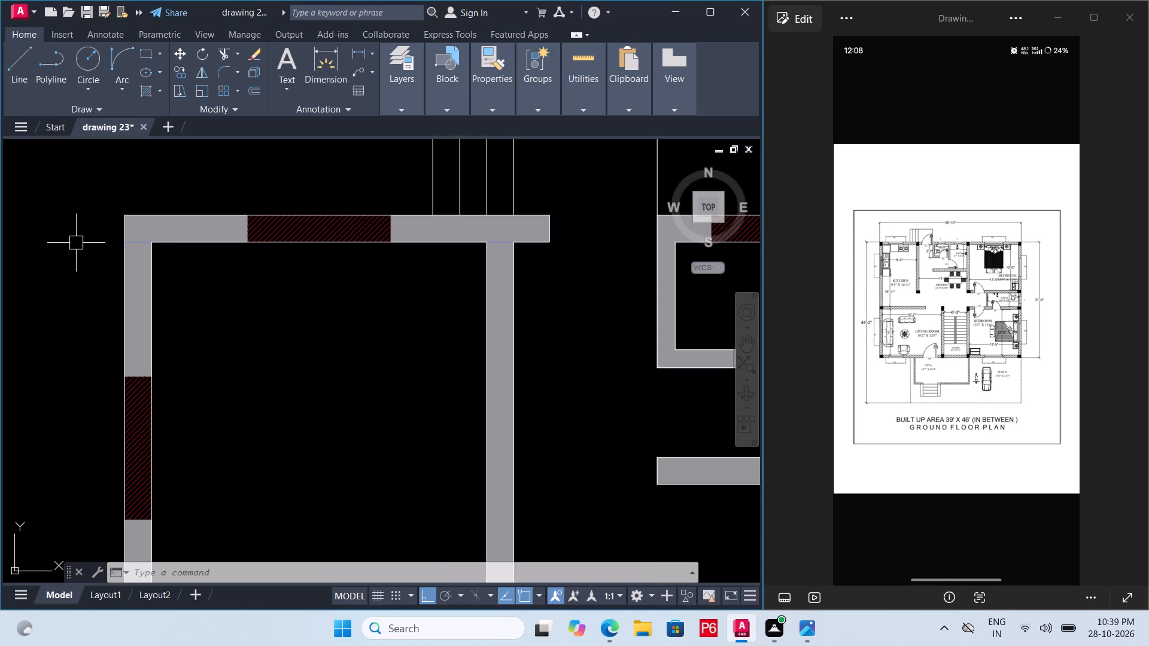
scroll(135, 240, up, 3)
key(l)
key(space)
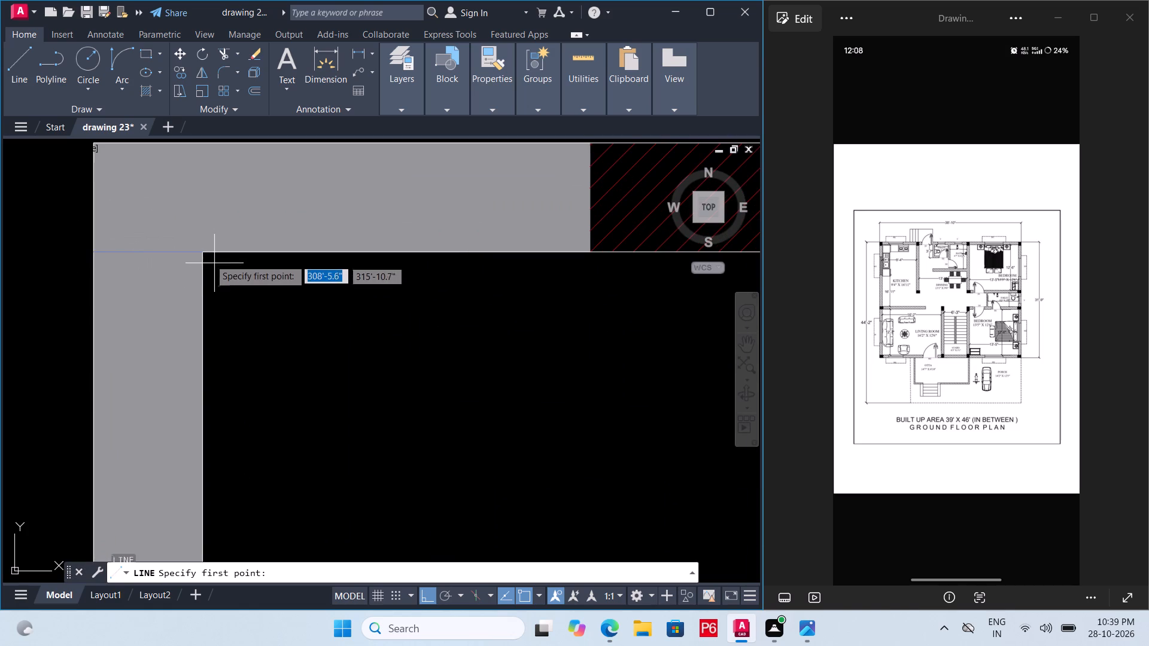
click(200, 254)
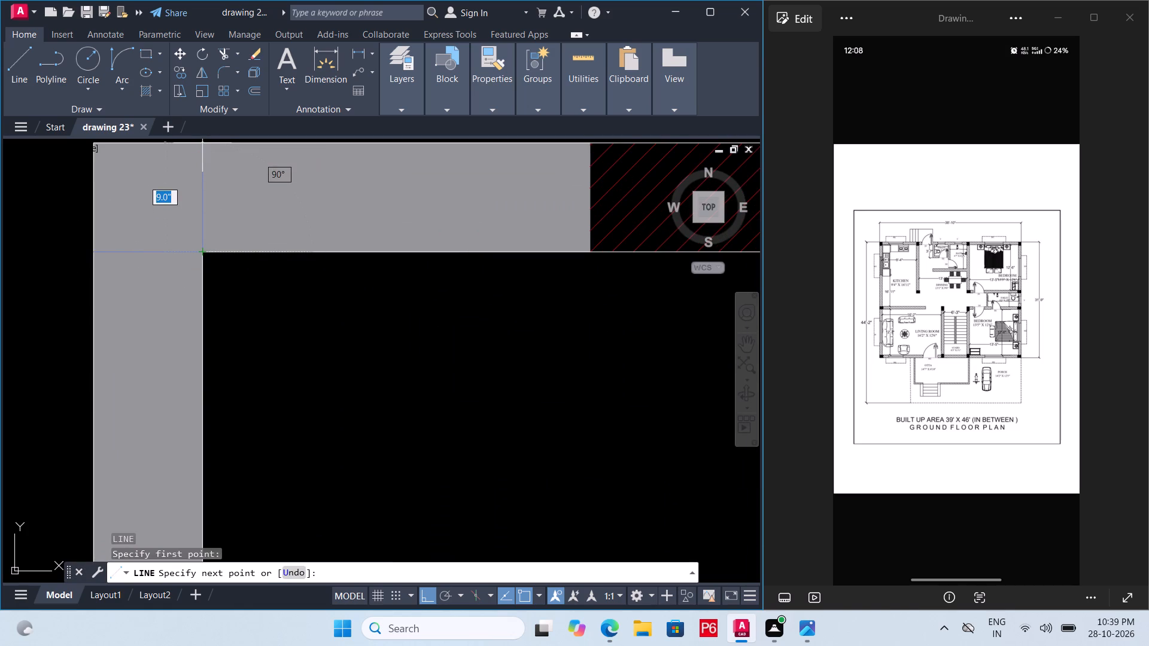
click(196, 141)
scroll(135, 269, down, 3)
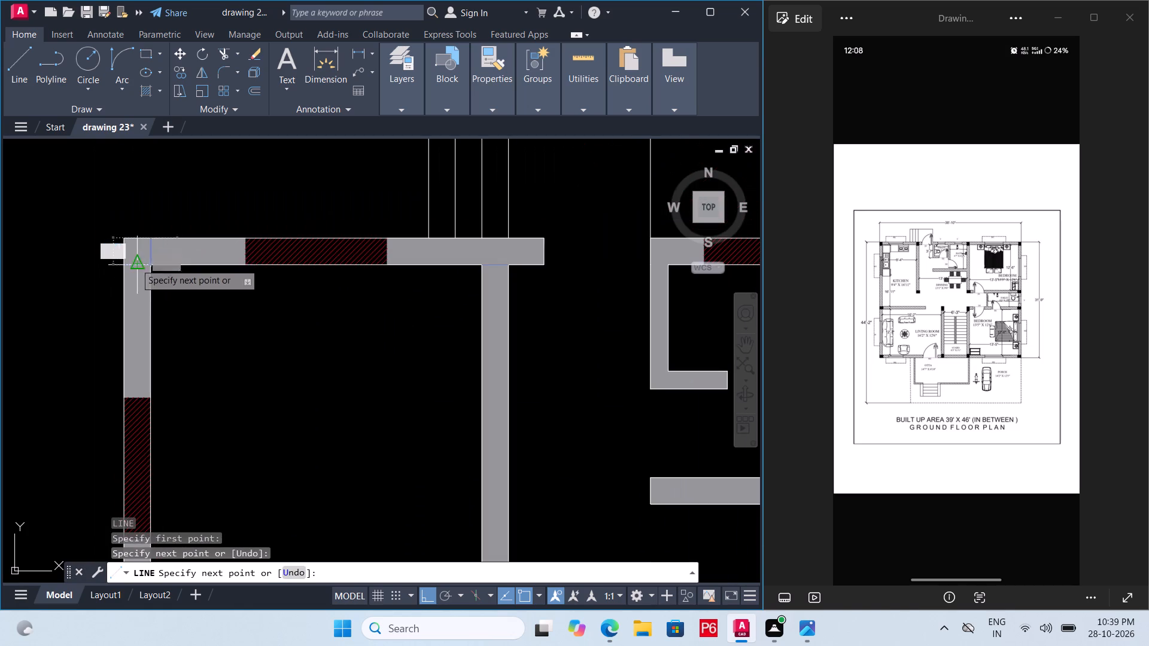
scroll(149, 246, up, 3)
key(Escape)
scroll(157, 228, up, 3)
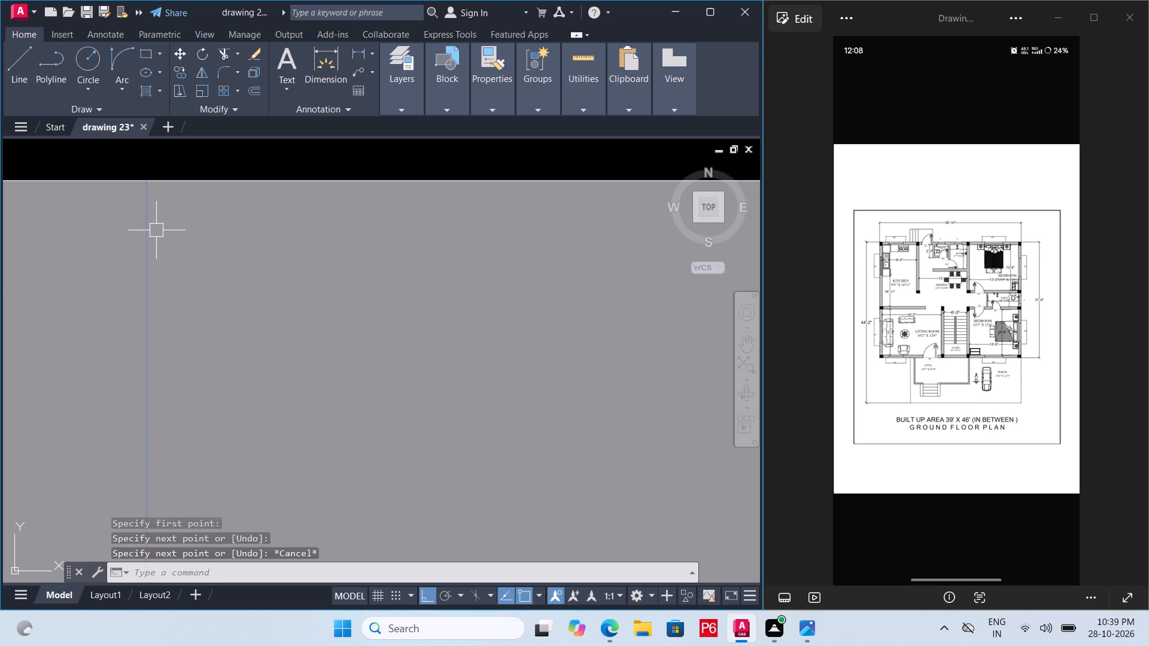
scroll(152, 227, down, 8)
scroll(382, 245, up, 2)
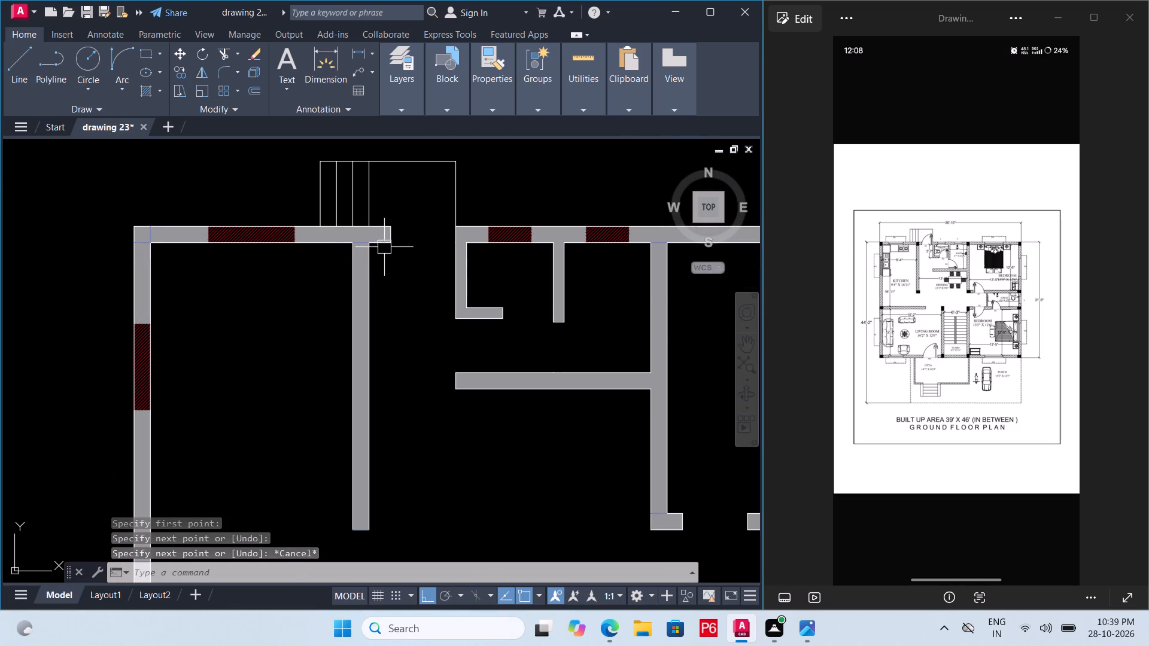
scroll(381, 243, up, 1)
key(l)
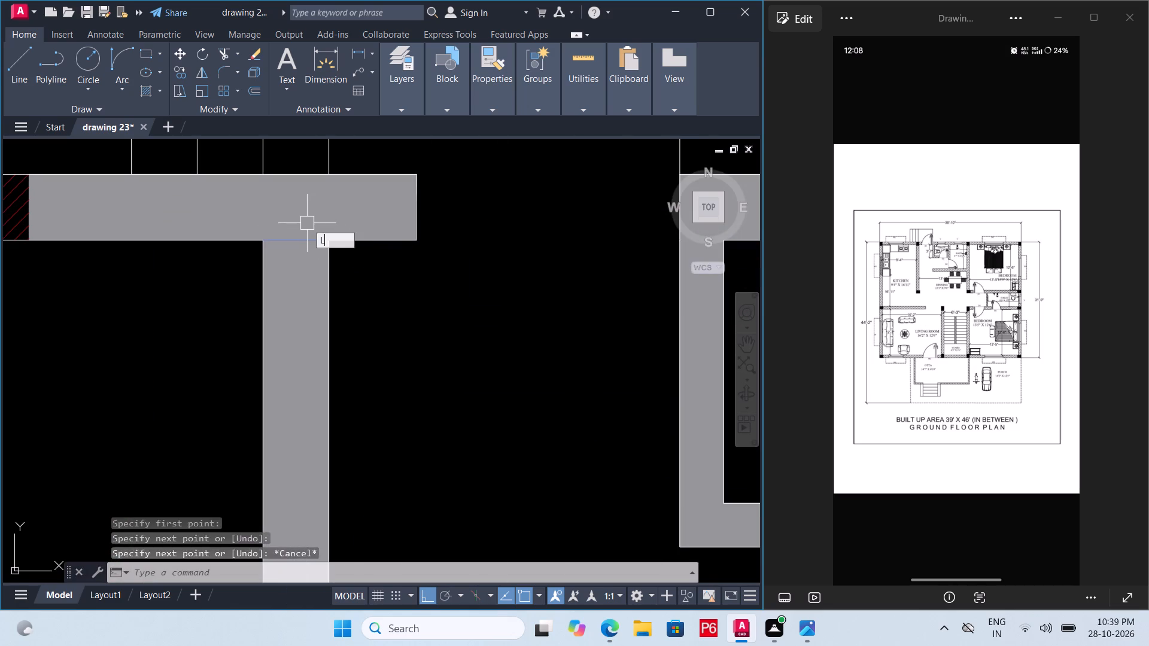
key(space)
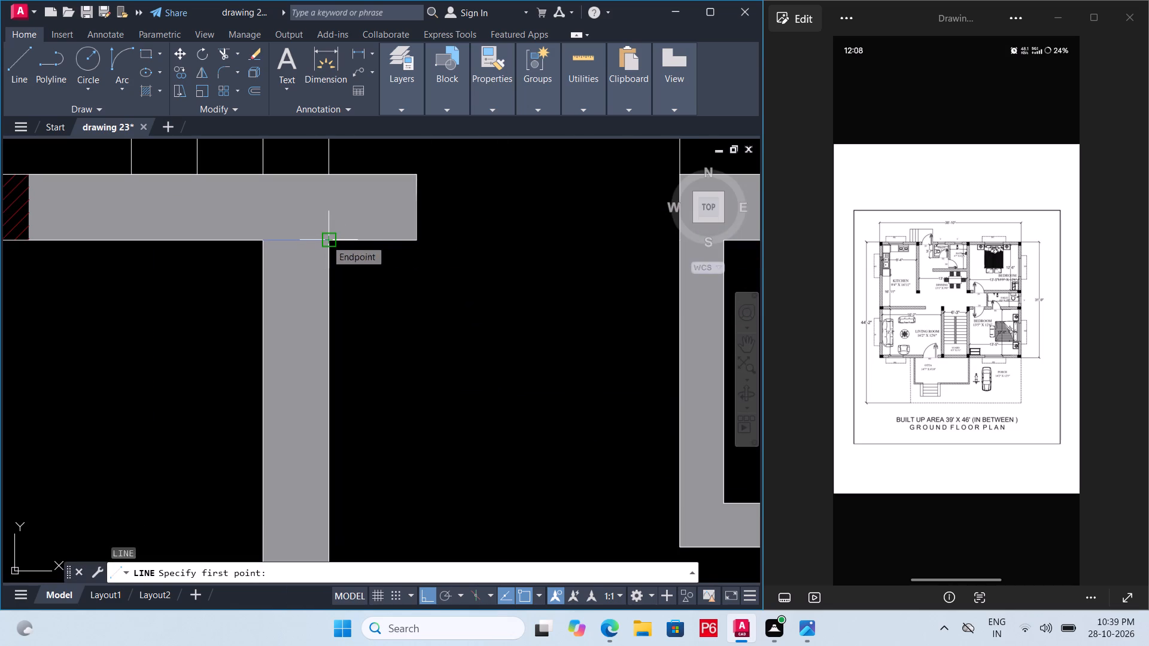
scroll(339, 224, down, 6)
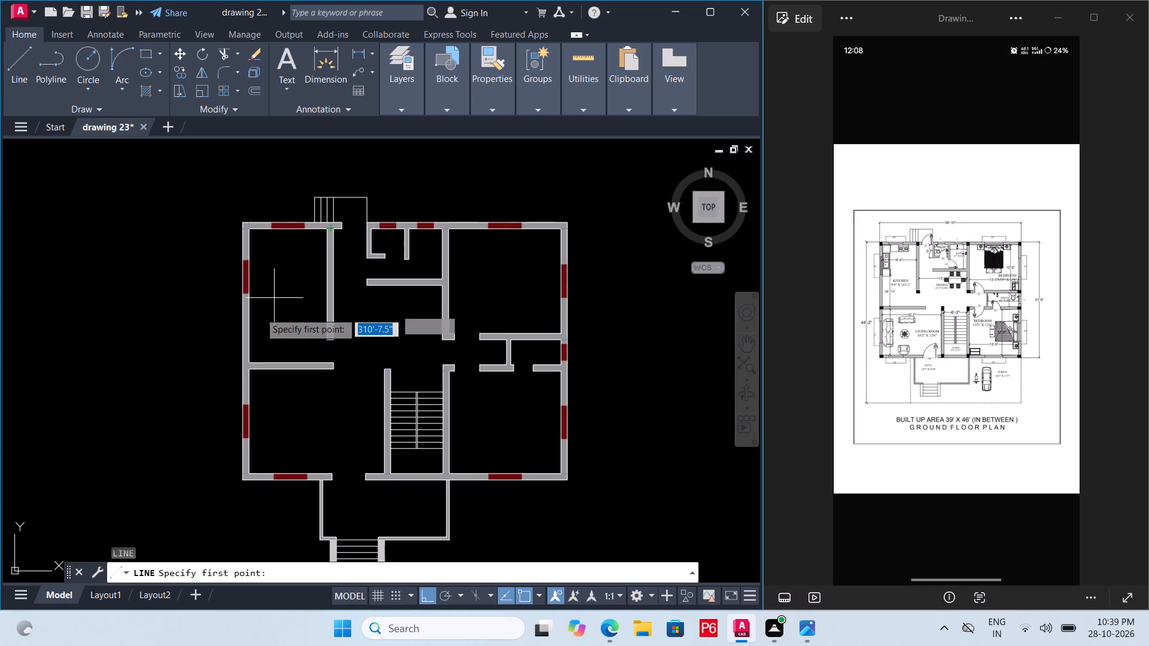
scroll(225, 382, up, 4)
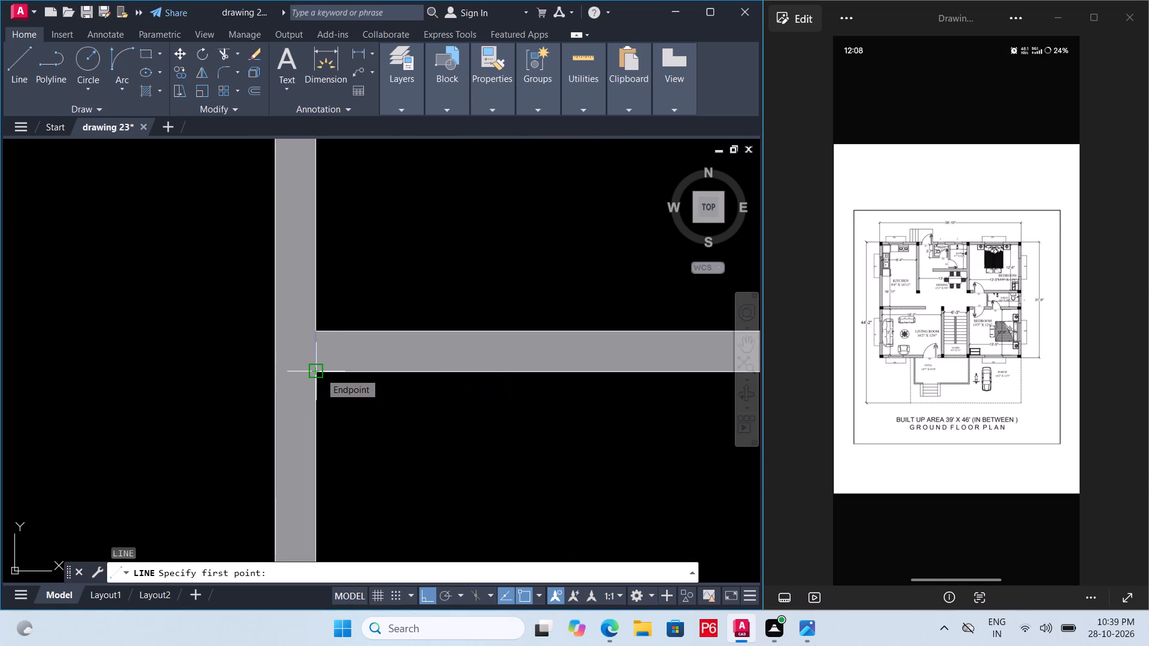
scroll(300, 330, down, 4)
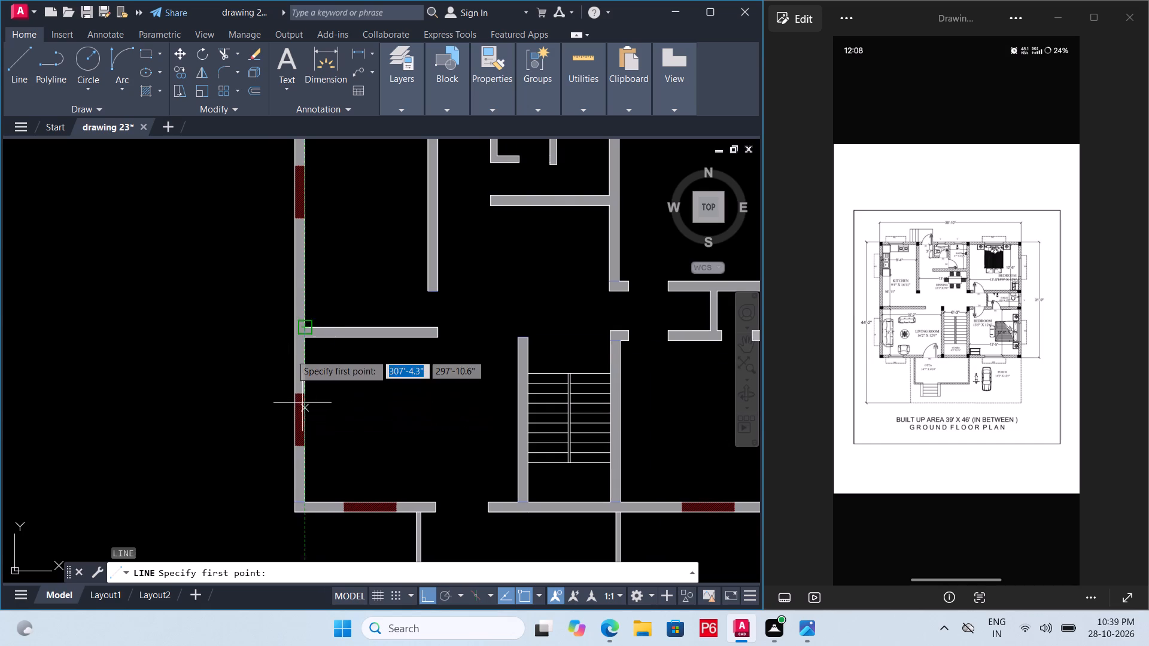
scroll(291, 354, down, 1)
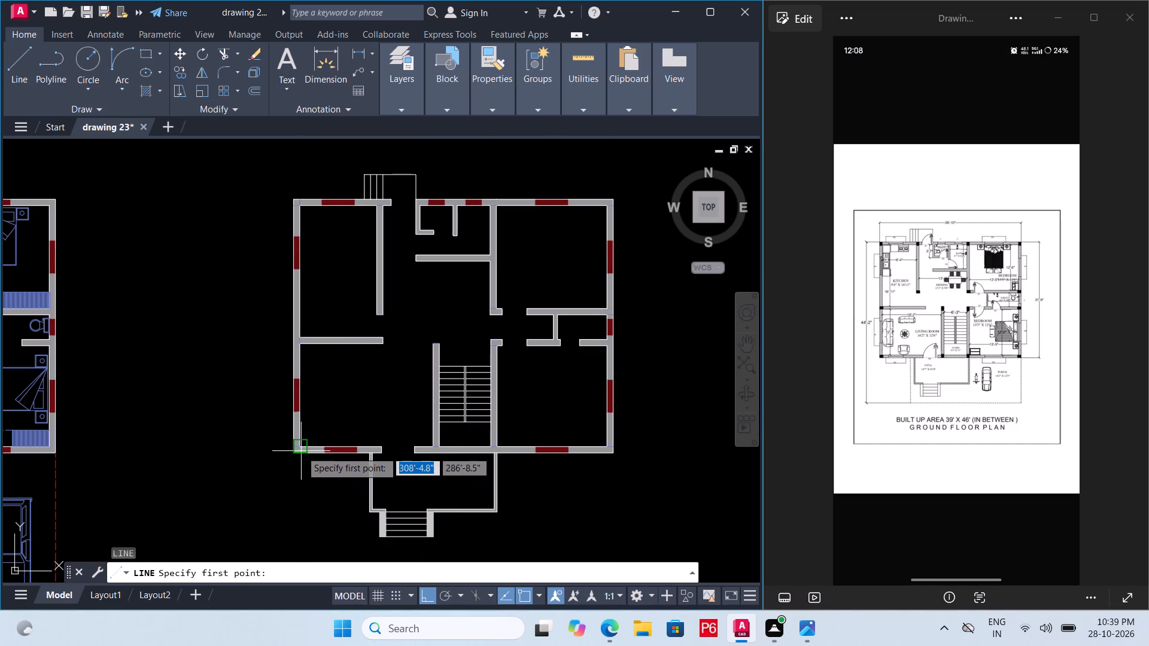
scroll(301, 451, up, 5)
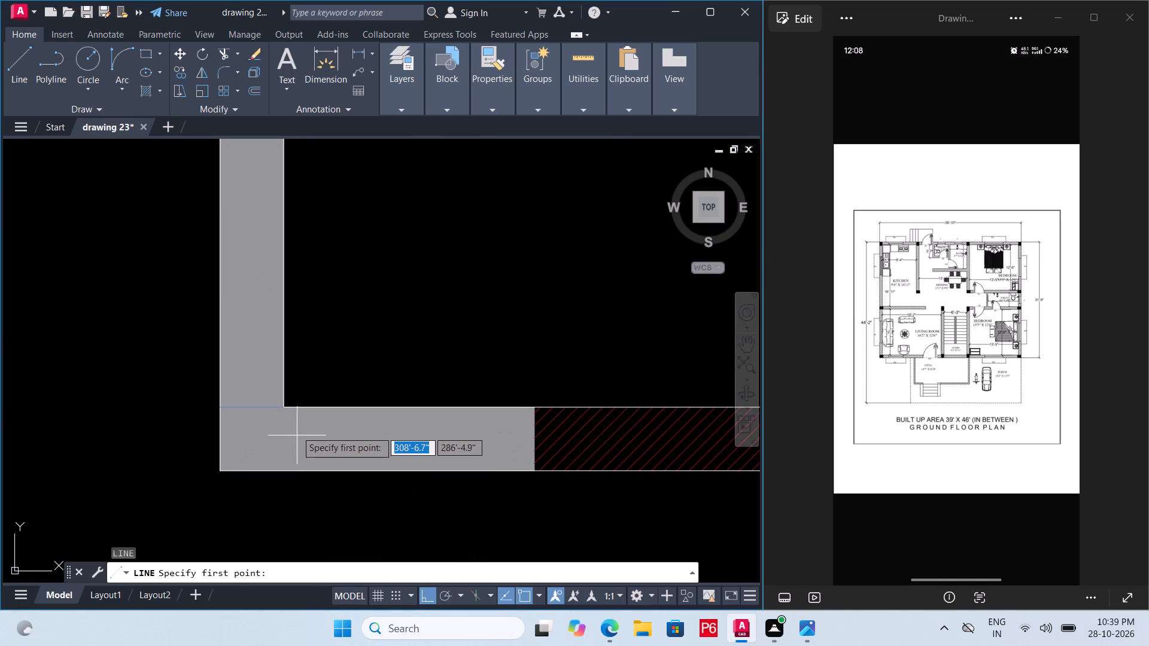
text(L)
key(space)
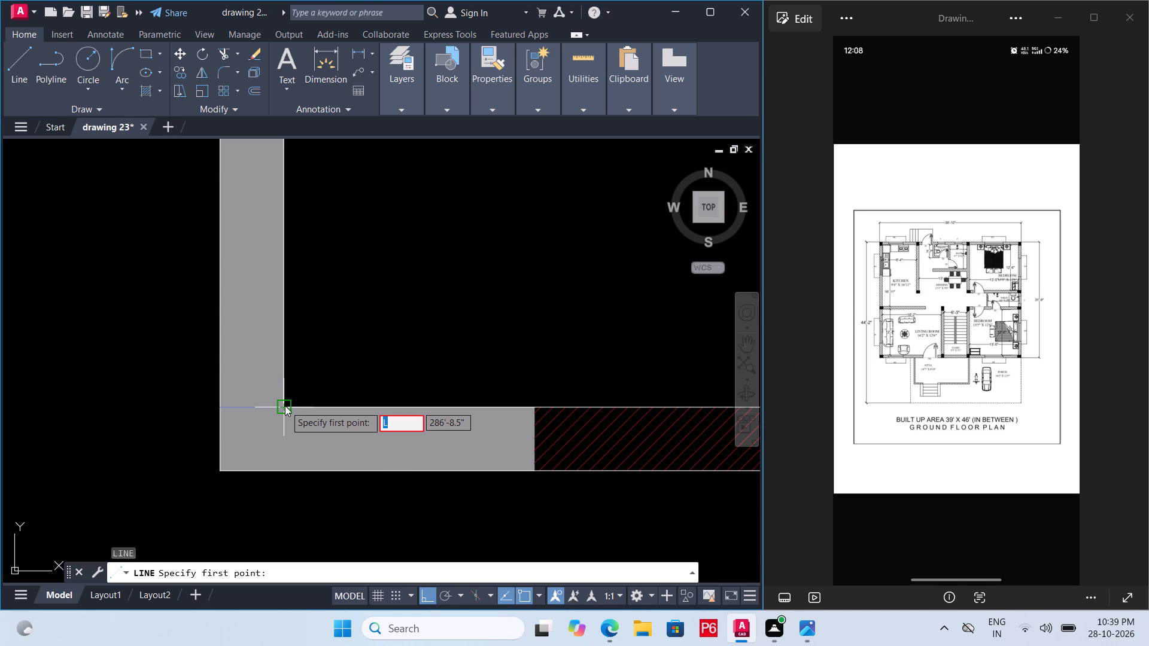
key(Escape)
Draw a vertical line across the bottom exterior wall at the lower-left corner, from the inner corner to the outer face, and save the drawing.
text(L)
key(space)
click(284, 406)
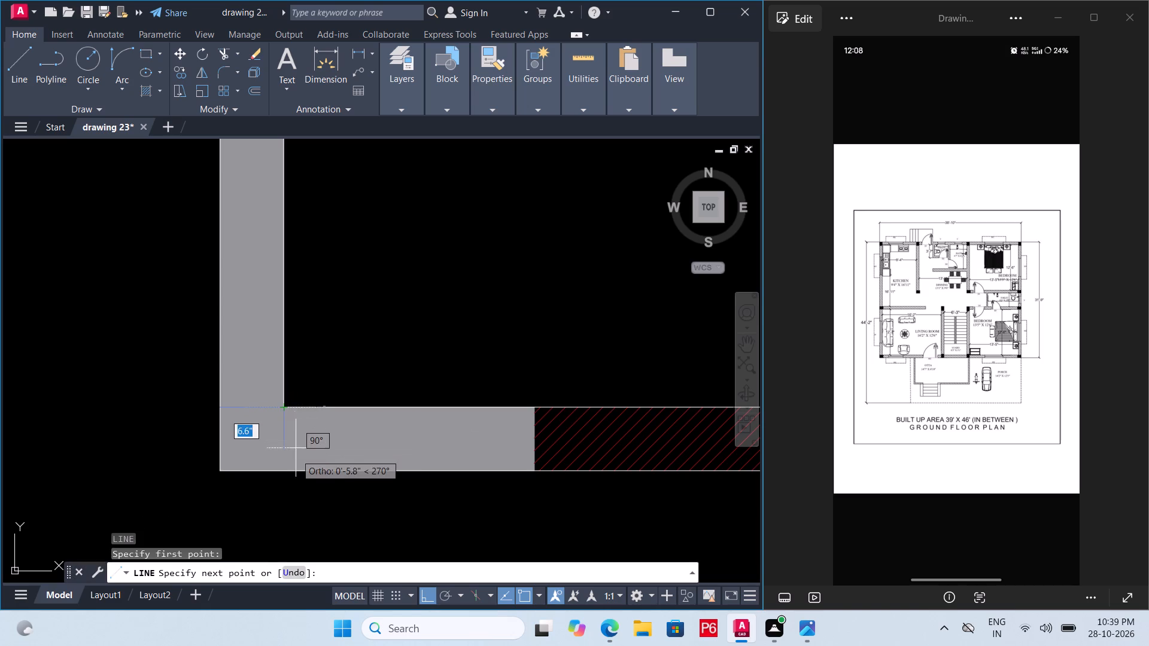
click(285, 468)
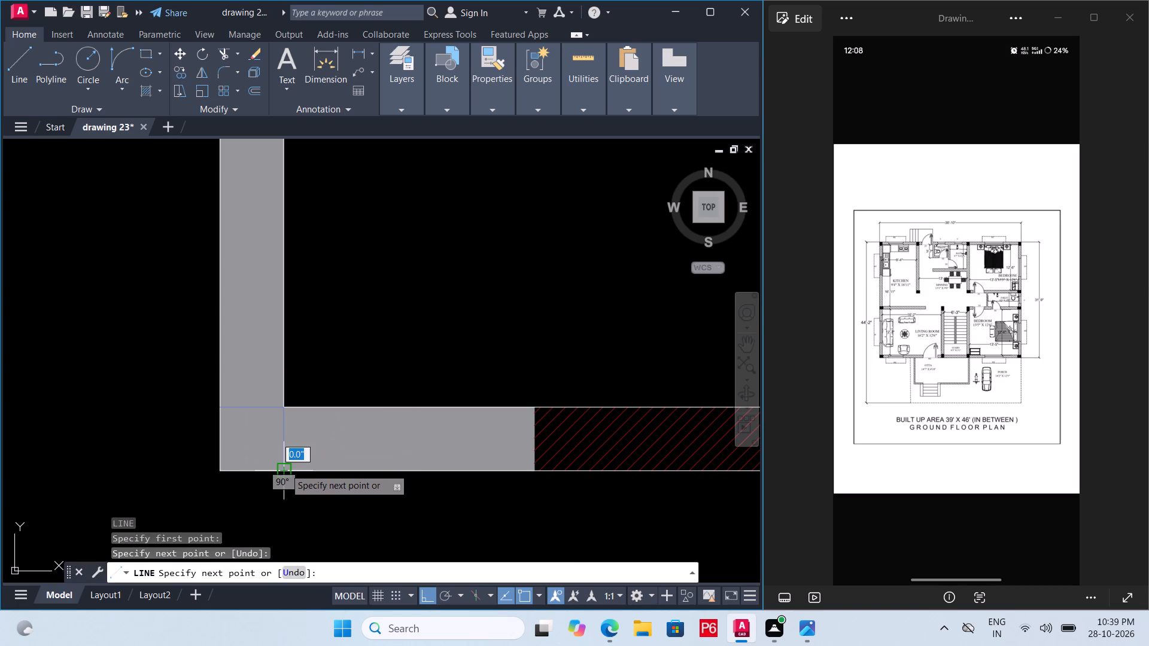
key(ctrl+s)
key(ctrl+s)
key(ctrl+s)
key(ctrl+s)
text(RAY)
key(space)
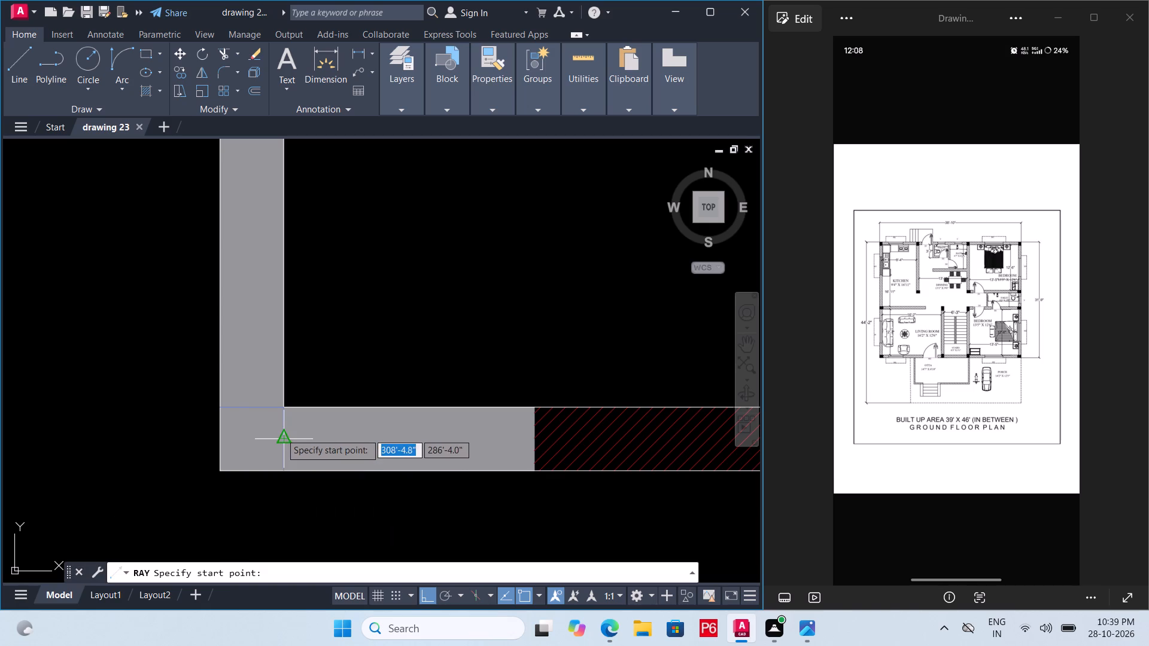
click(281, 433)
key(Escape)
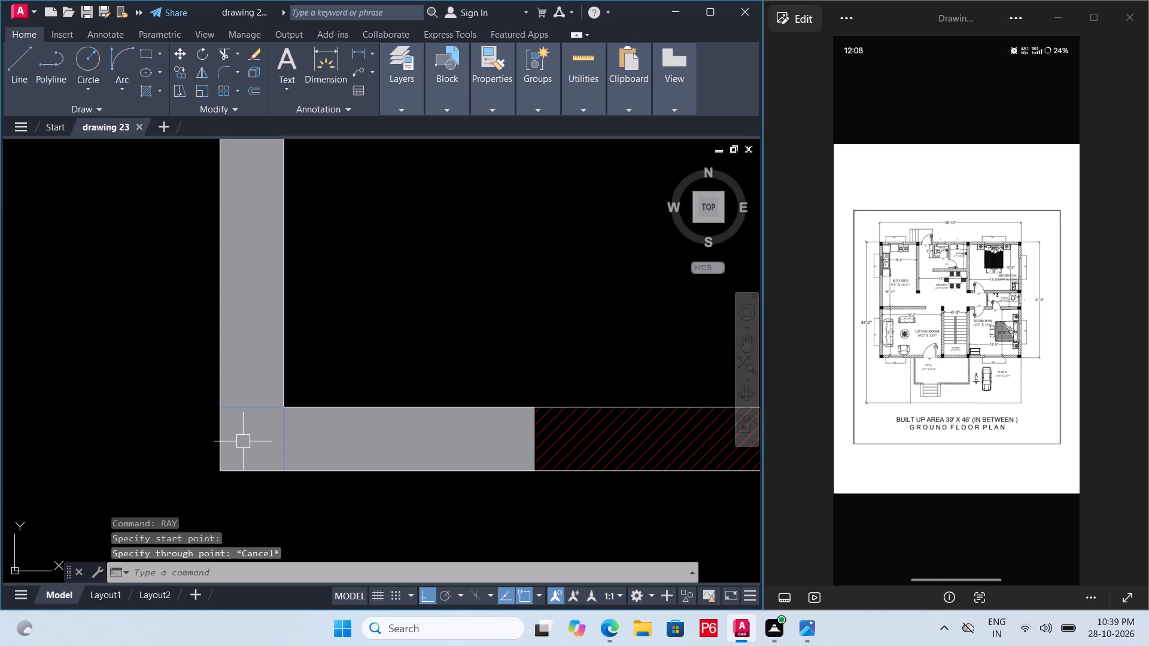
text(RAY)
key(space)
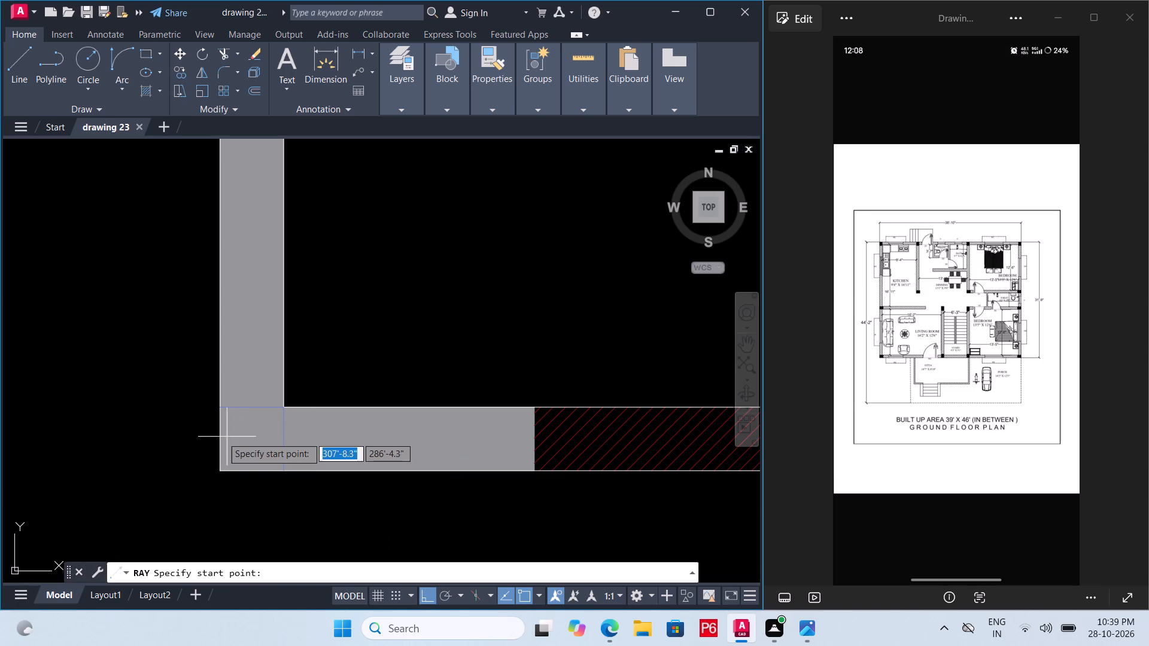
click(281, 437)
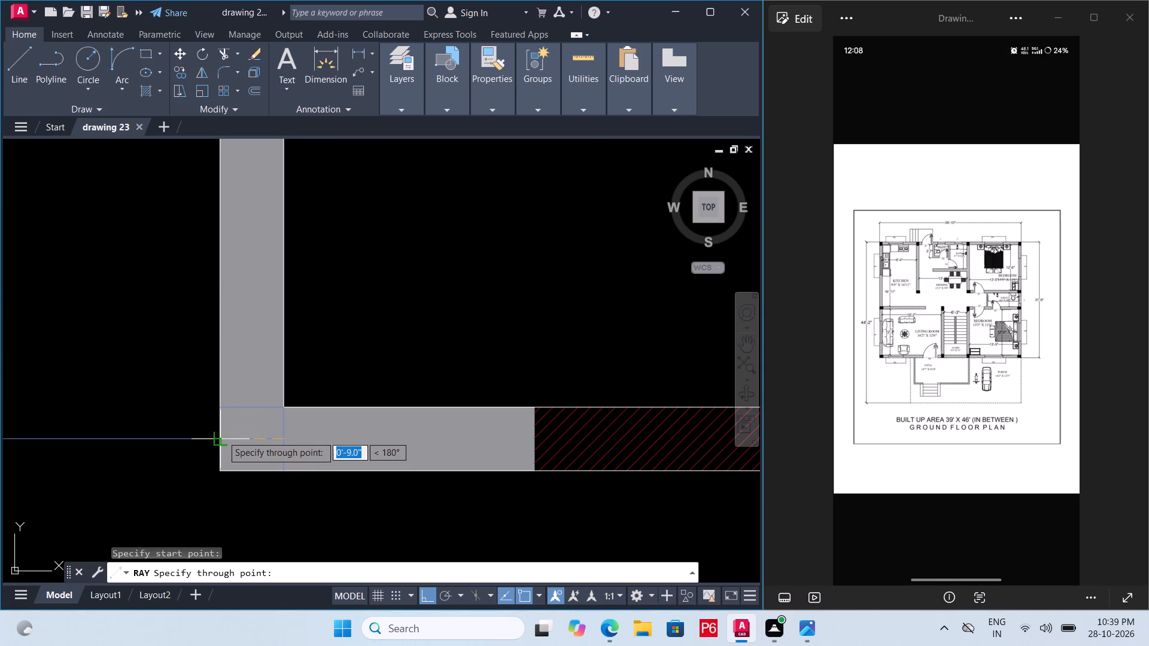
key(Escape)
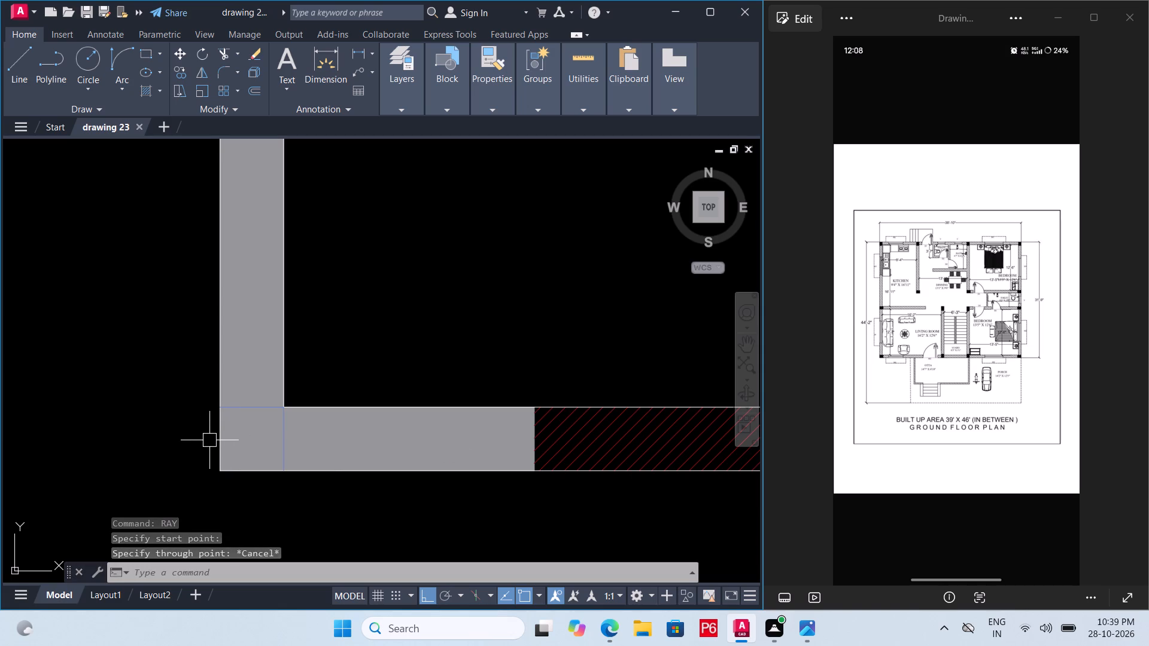
Draw a 9" vertical line along the outer left face at the lower-left corner to close the column outline.
scroll(214, 444, up, 1)
key(l)
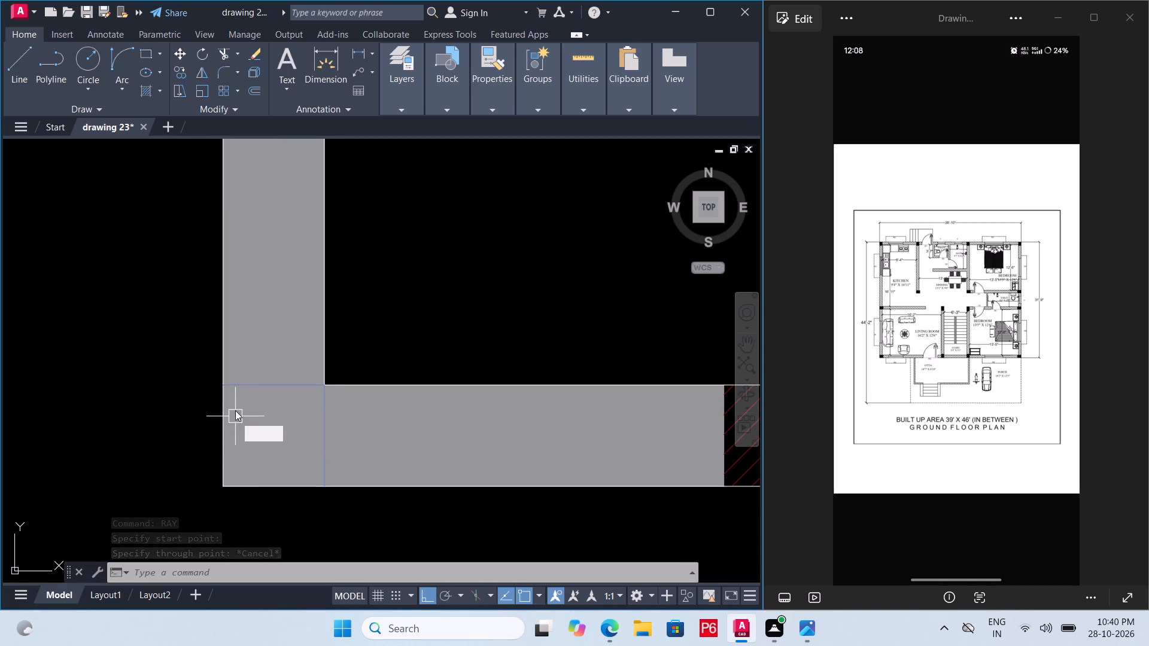
key(space)
click(224, 390)
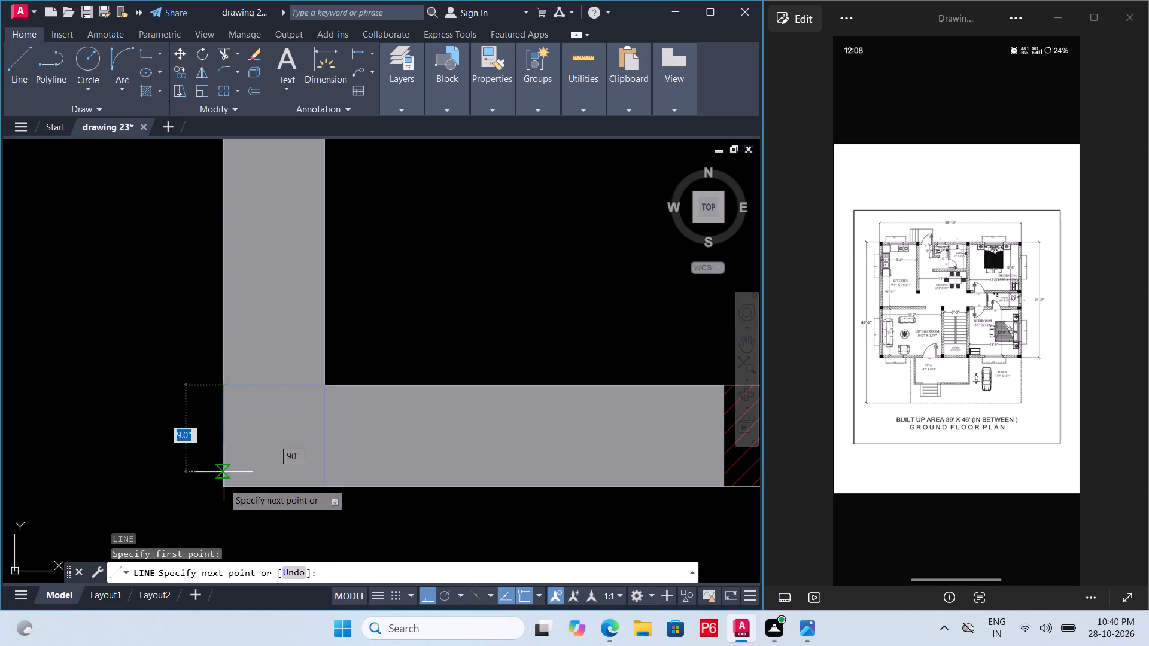
click(223, 485)
key(Escape)
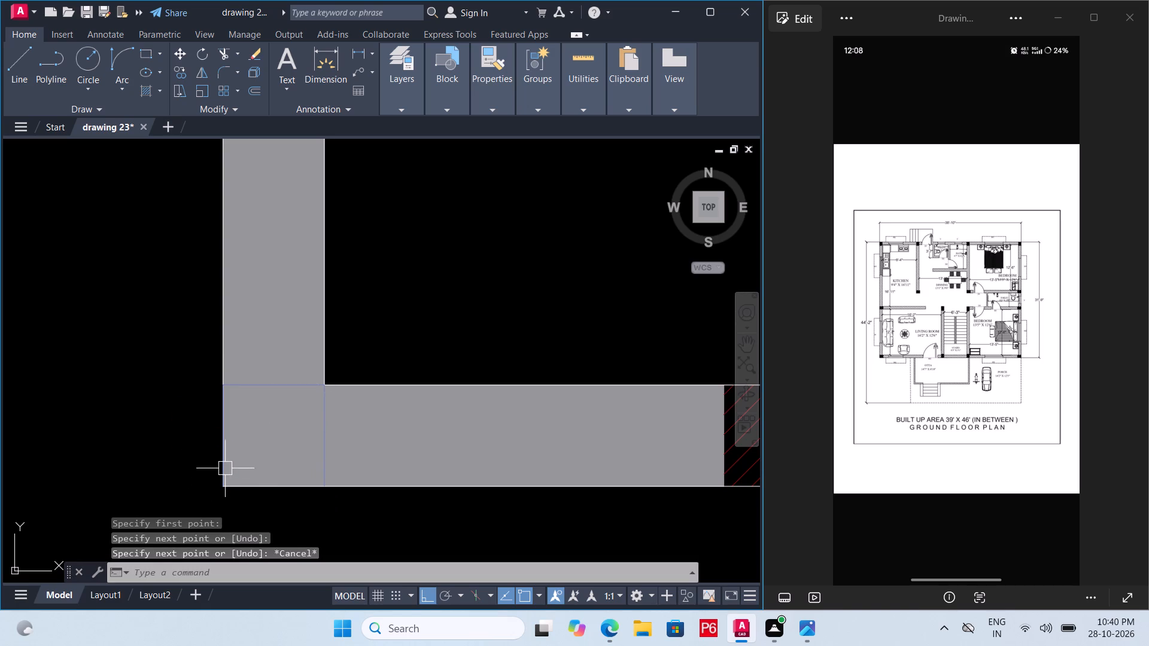
Draw a horizontal ray from the midpoint of the lower-left column's outer left edge, running right along the bottom exterior wall's centre.
text(RAY)
key(space)
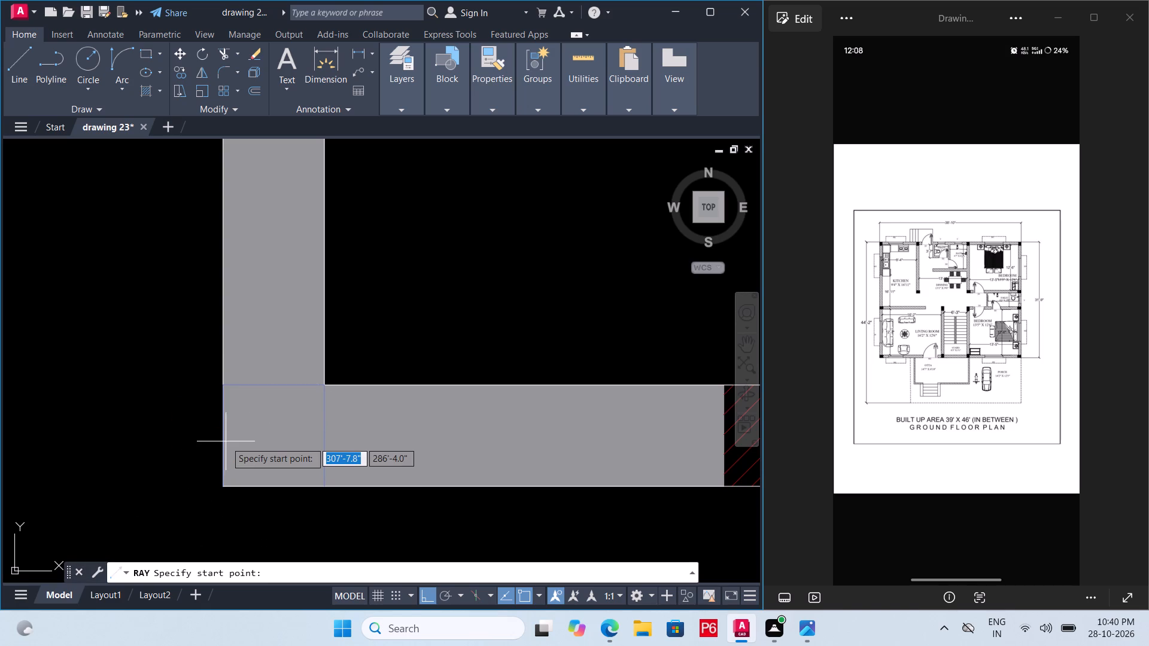
click(226, 441)
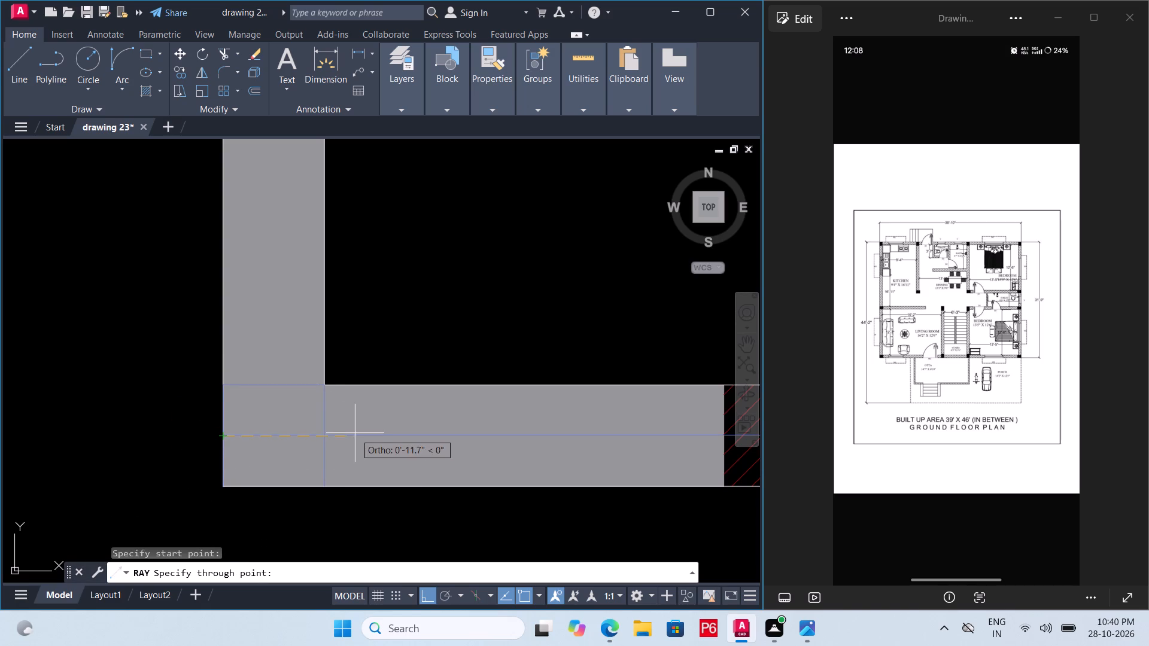
click(355, 433)
scroll(309, 467, down, 2)
key(space)
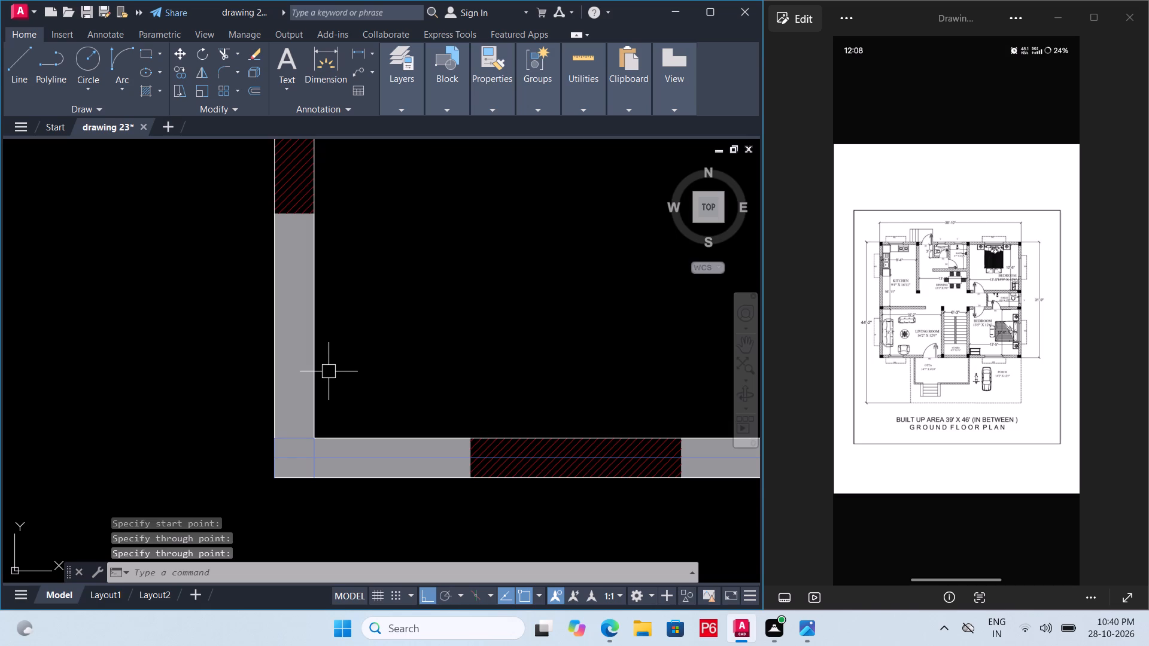
Outline a 9" column where the middle horizontal wall meets the exterior left wall, from upper to lower inner corner, and save the drawing.
scroll(327, 362, down, 4)
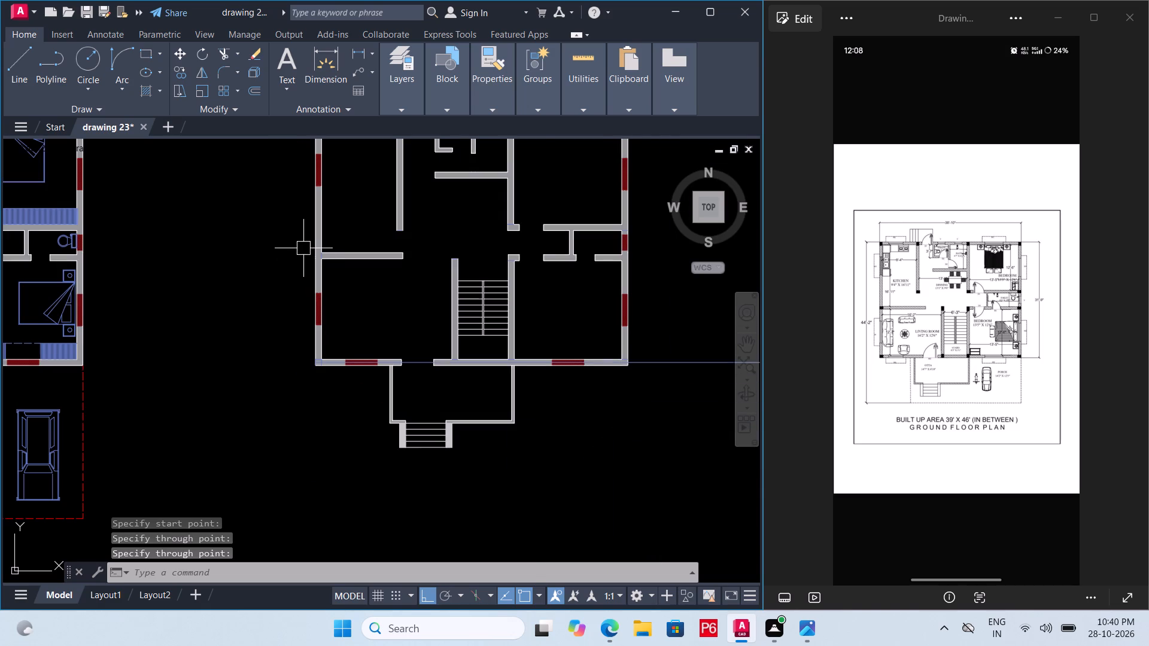
scroll(309, 251, up, 5)
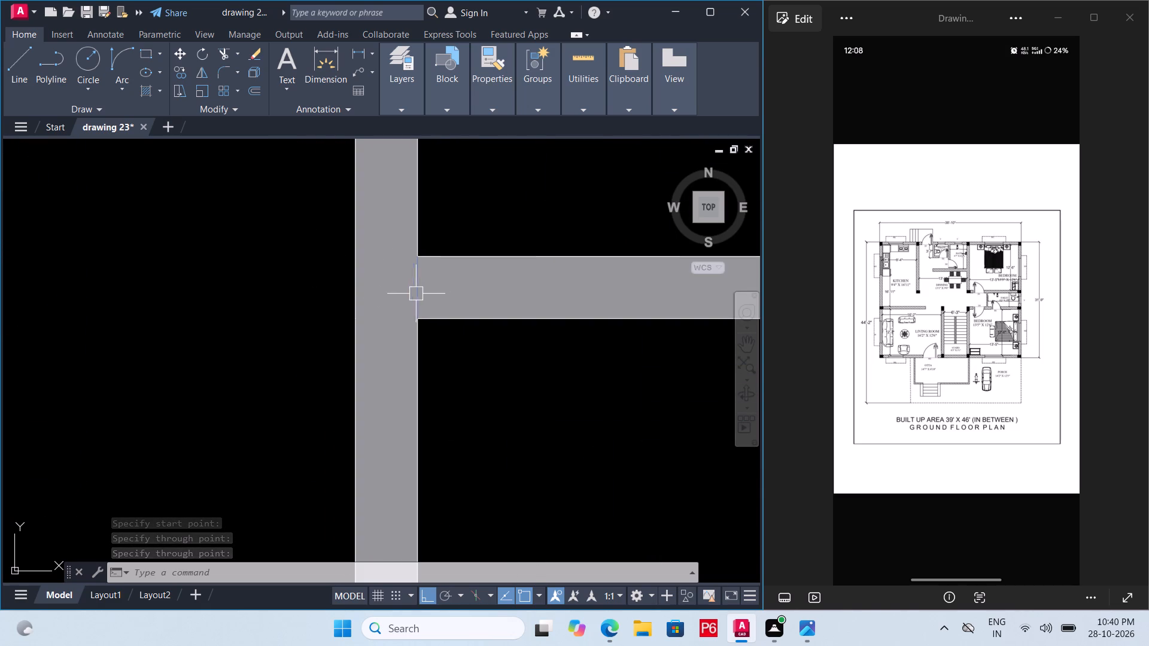
key(l)
key(space)
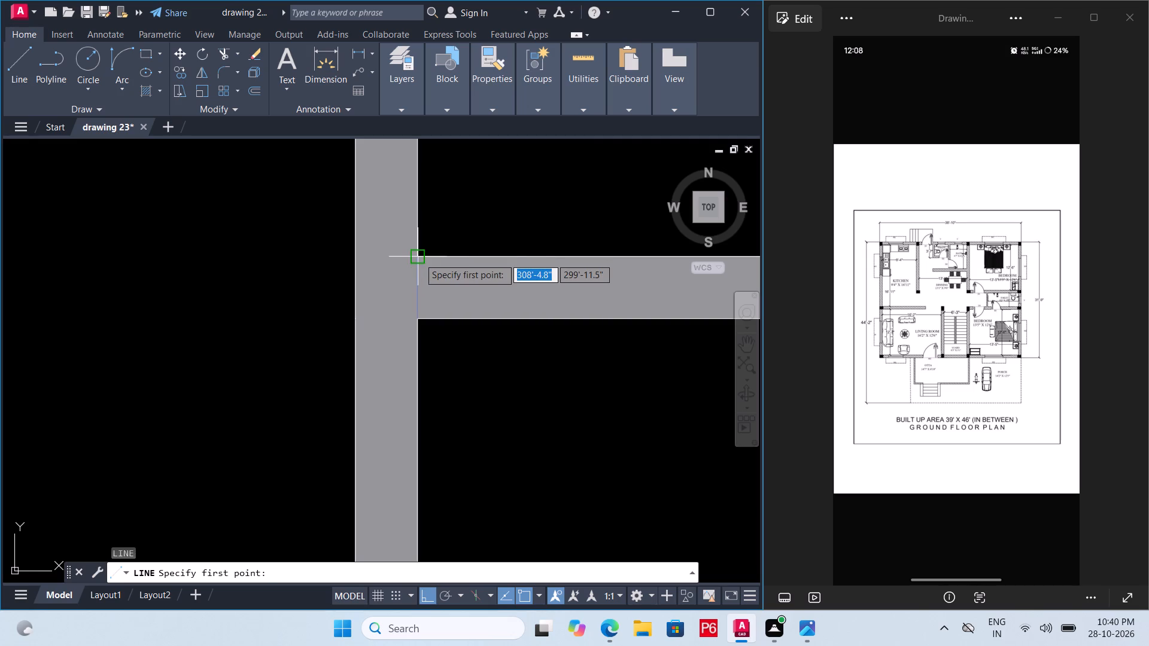
click(419, 258)
click(351, 255)
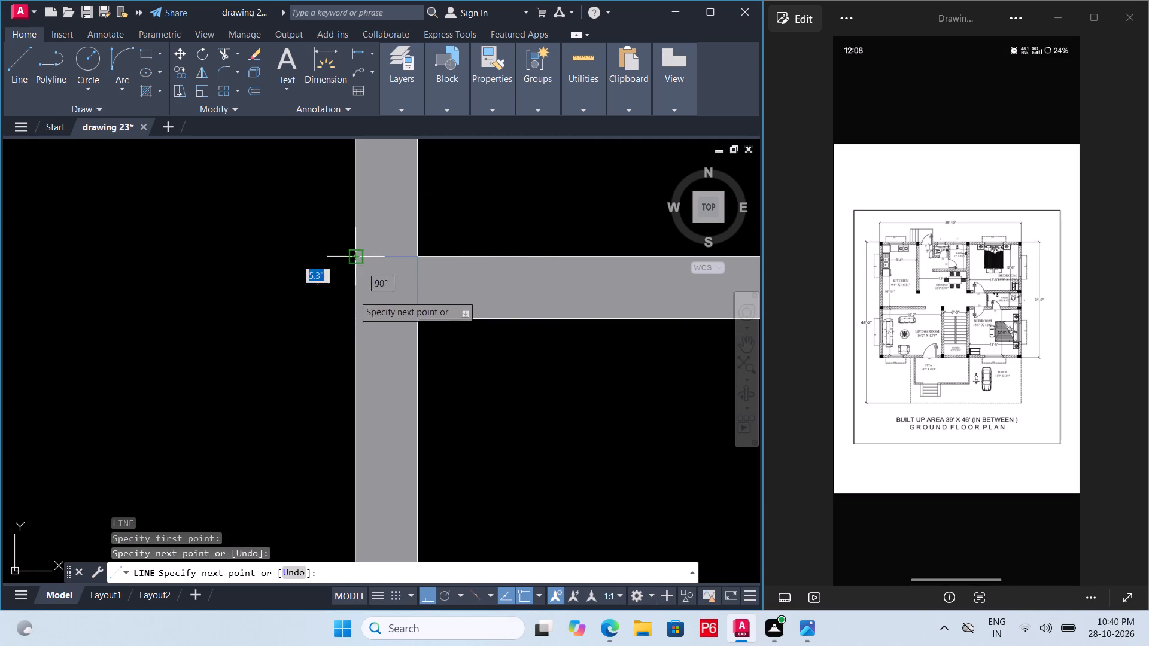
key(9)
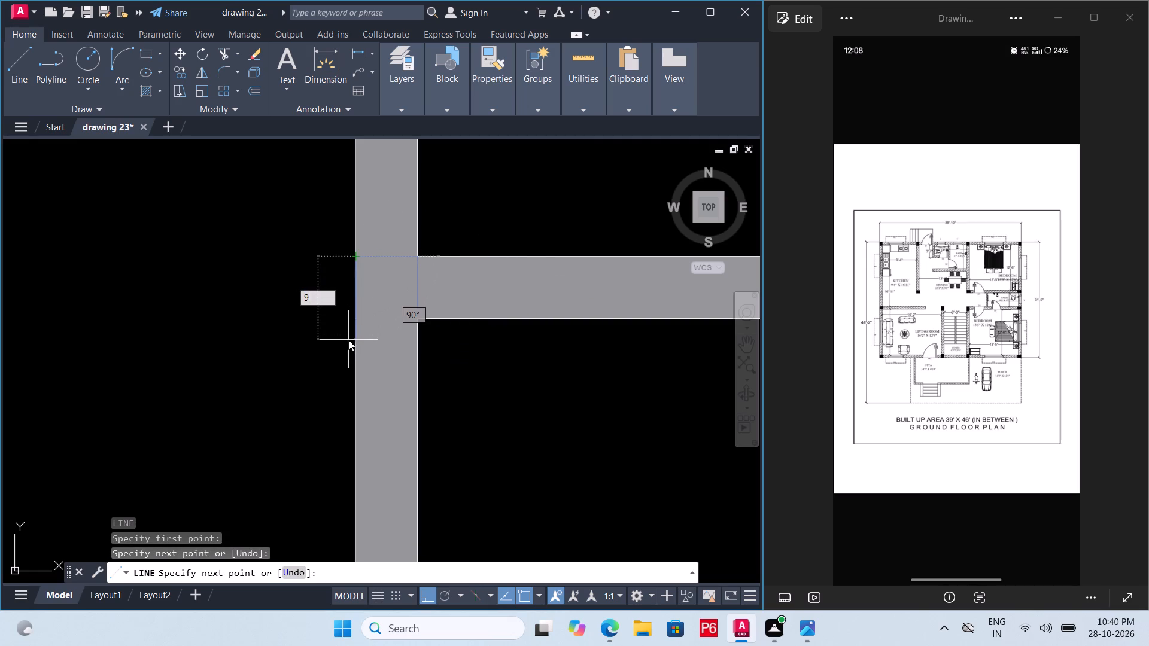
key(shift+quotedbl)
key(Return)
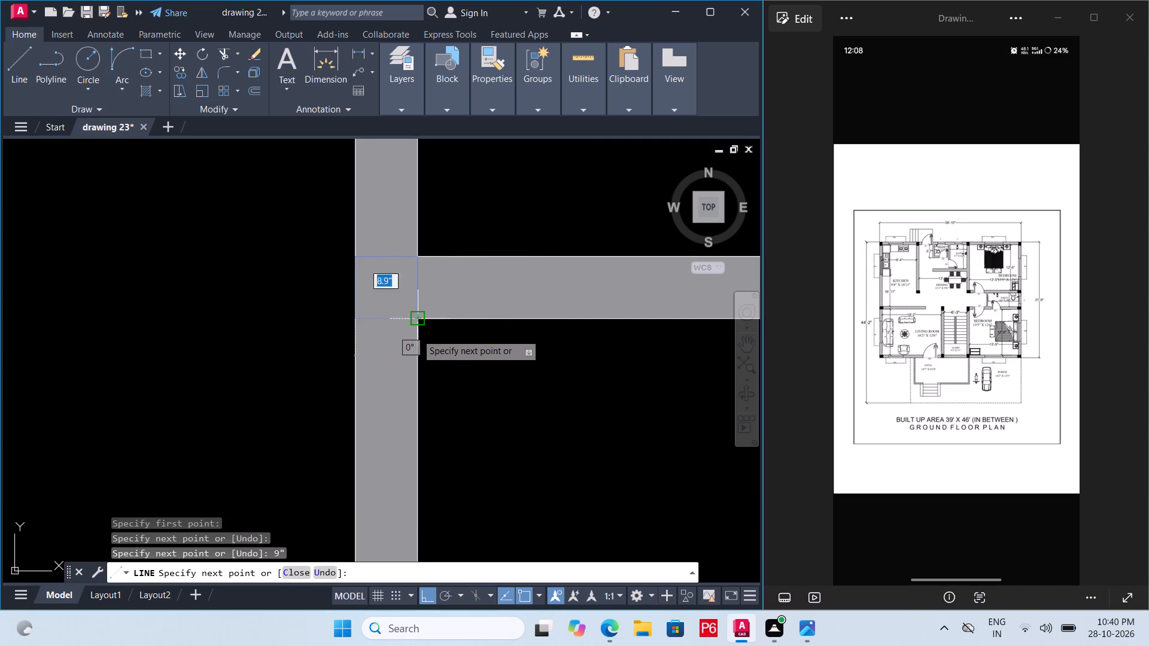
scroll(418, 336, up, 2)
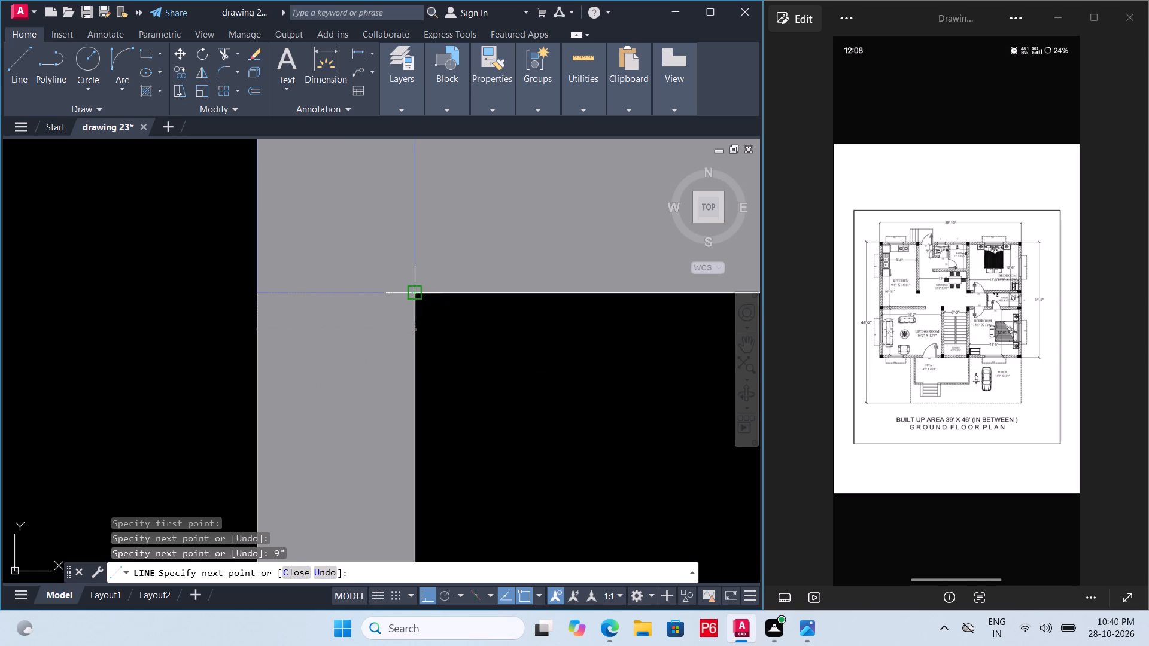
click(409, 294)
key(Escape)
scroll(328, 364, down, 2)
key(ctrl+s)
key(ctrl+s)
key(ctrl+s)
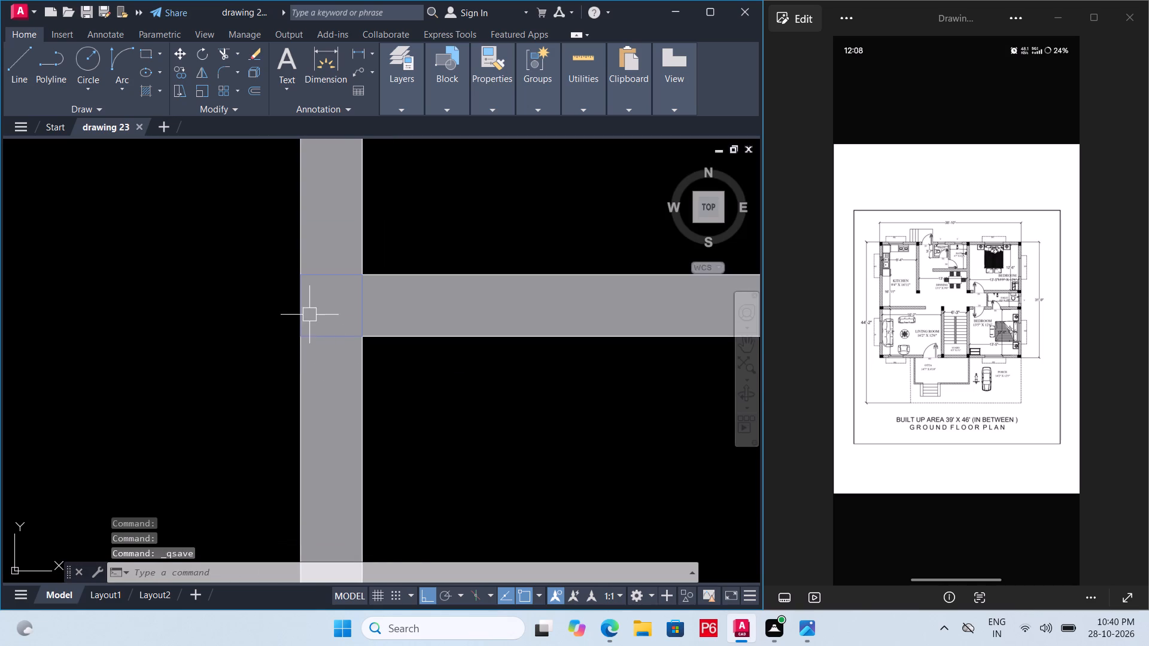
Draw a horizontal ray from the midpoint of that column's outer left edge, running right along the middle wall's centre.
click(300, 303)
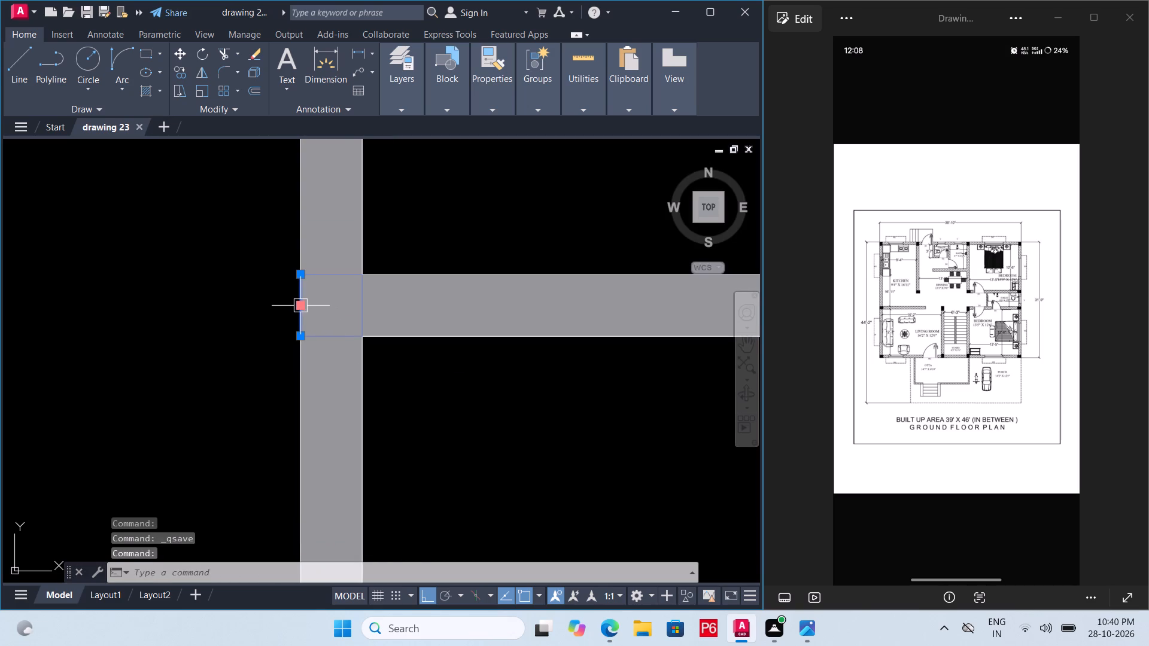
text(RAY)
key(space)
click(300, 306)
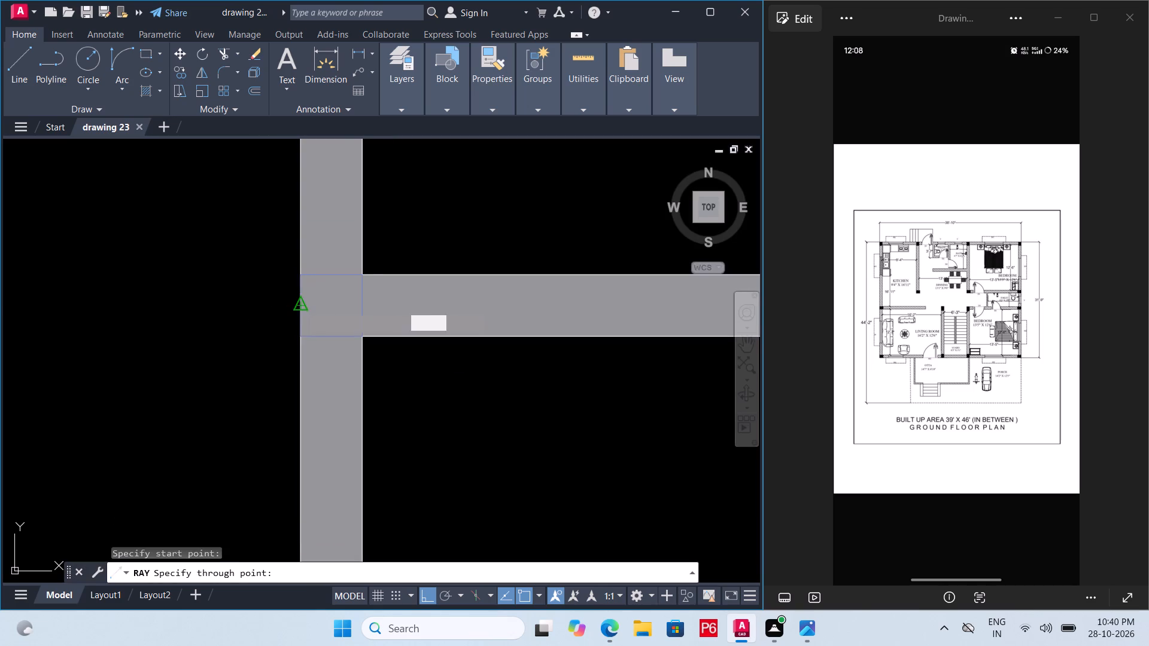
click(430, 304)
scroll(305, 359, down, 3)
key(Escape)
scroll(313, 410, down, 2)
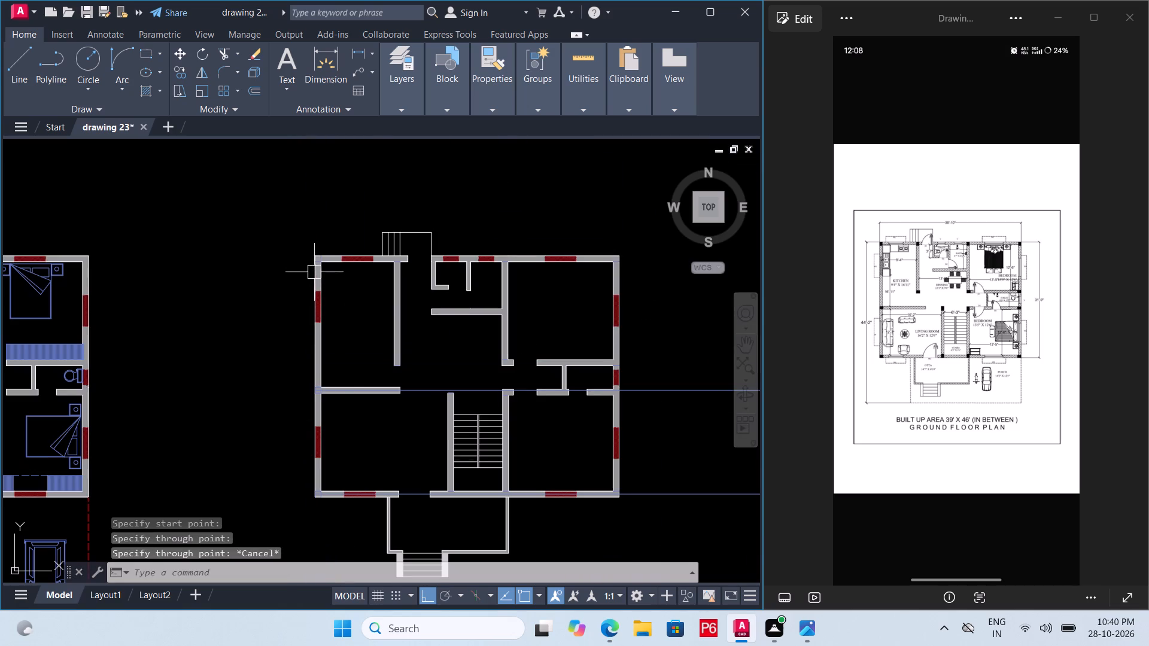
Draw a 9" vertical line along the outer left face at the upper-left corner, up to the building's outer corner.
scroll(319, 266, up, 5)
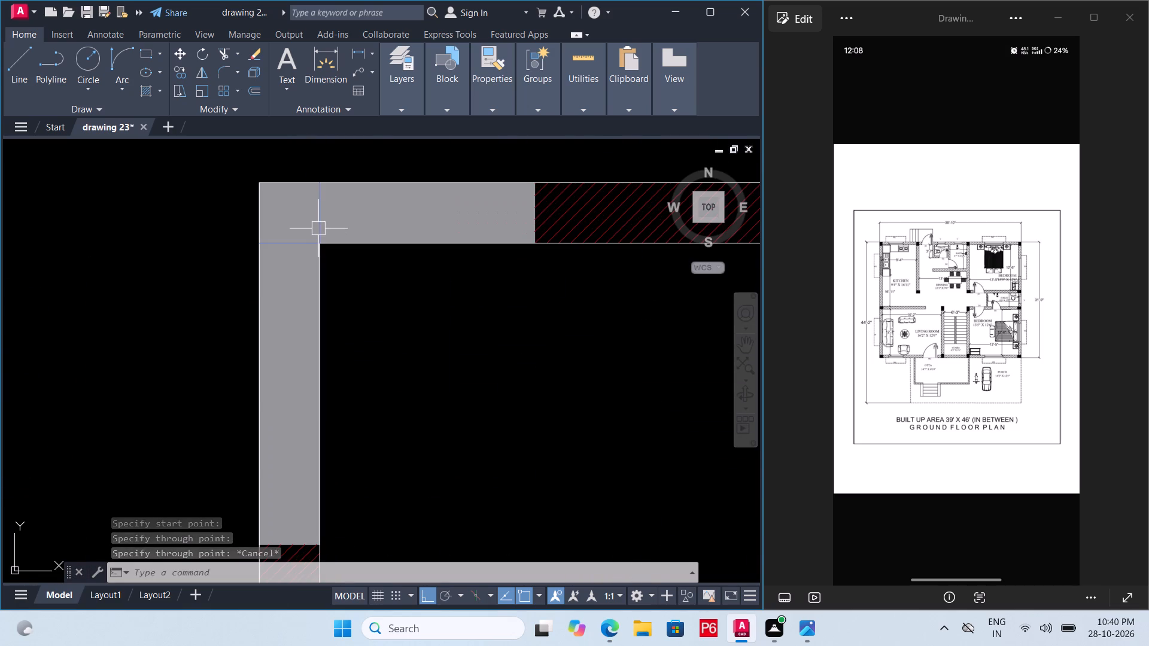
click(260, 211)
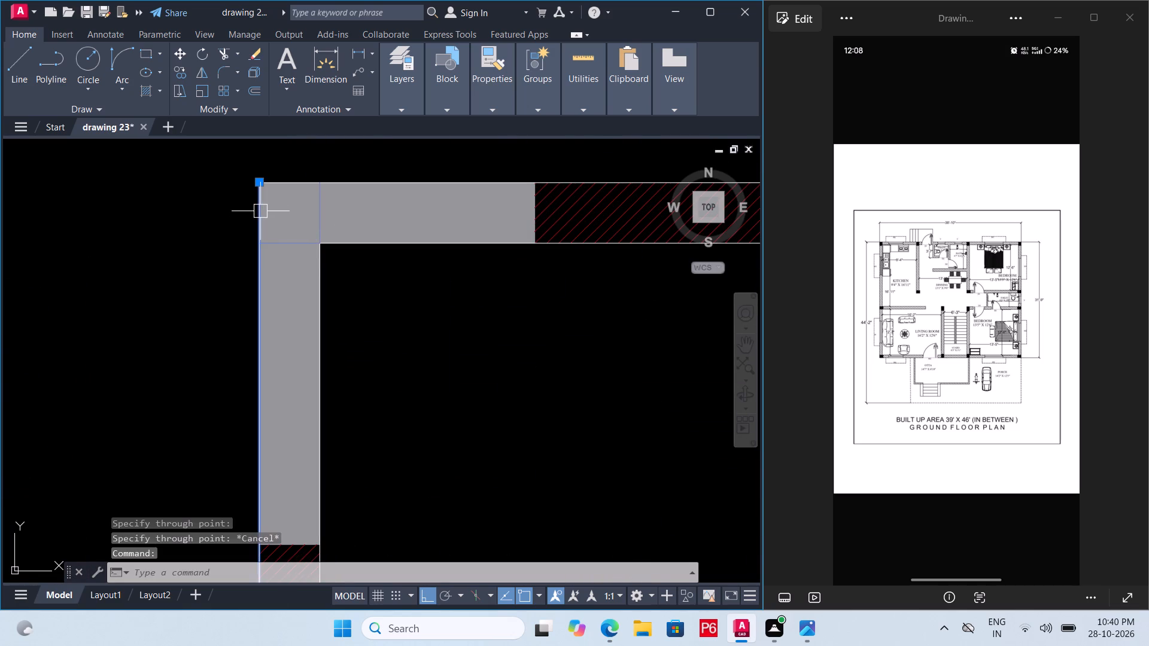
scroll(284, 317, down, 1)
key(Escape)
scroll(299, 264, up, 2)
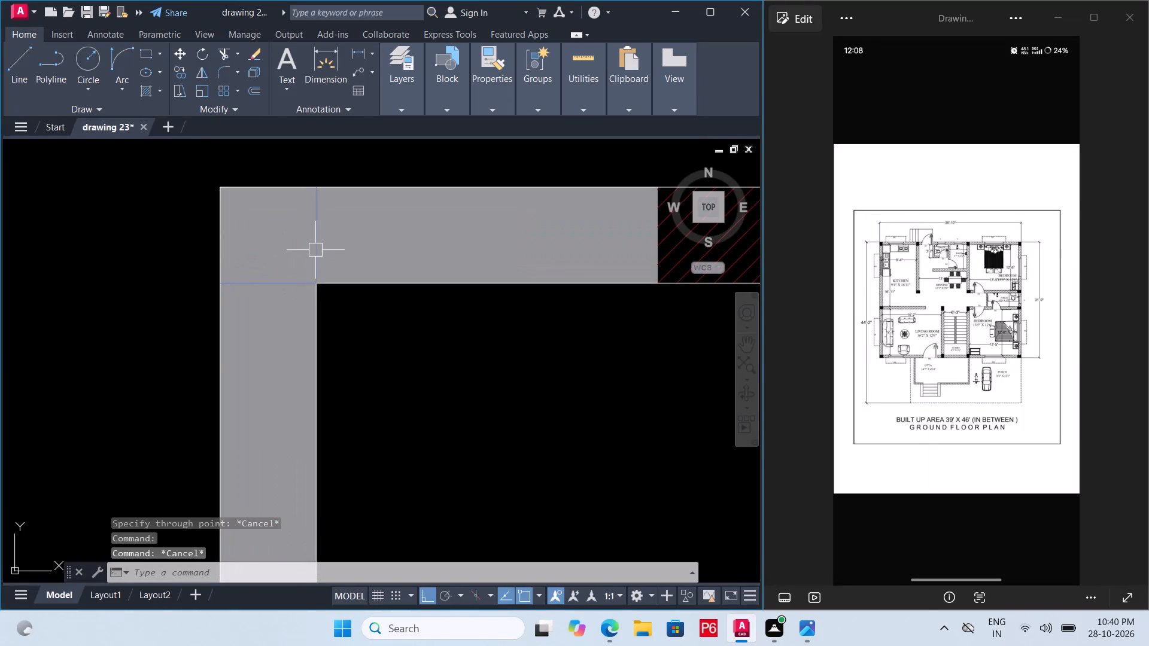
double_click(319, 243)
key(Escape)
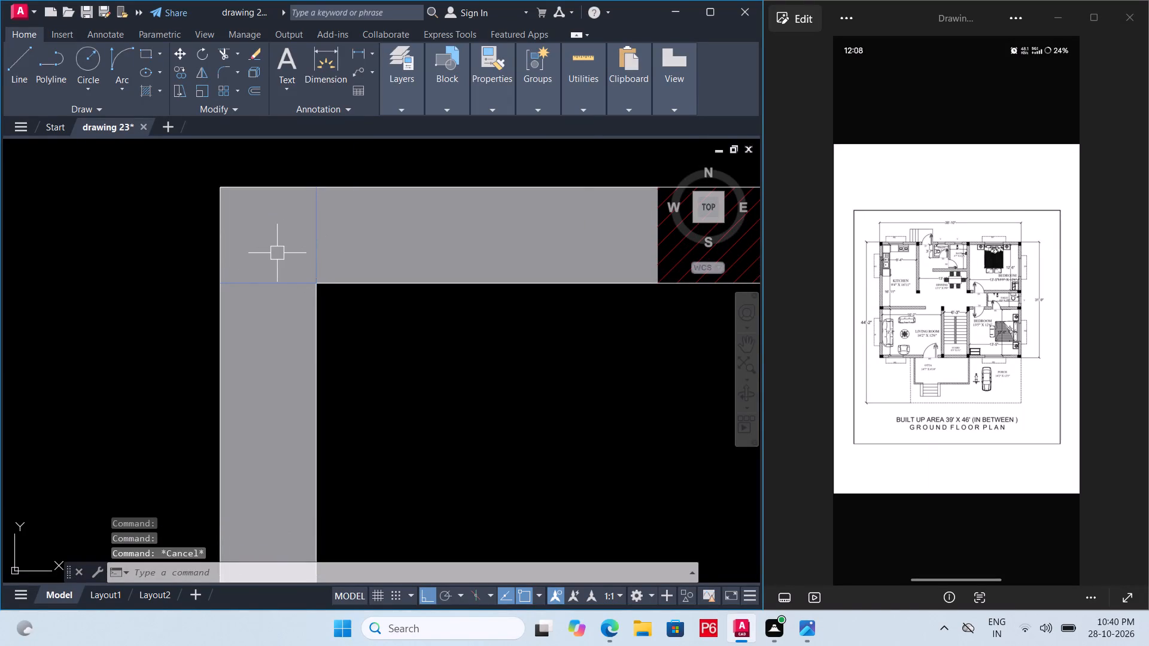
key(l)
key(space)
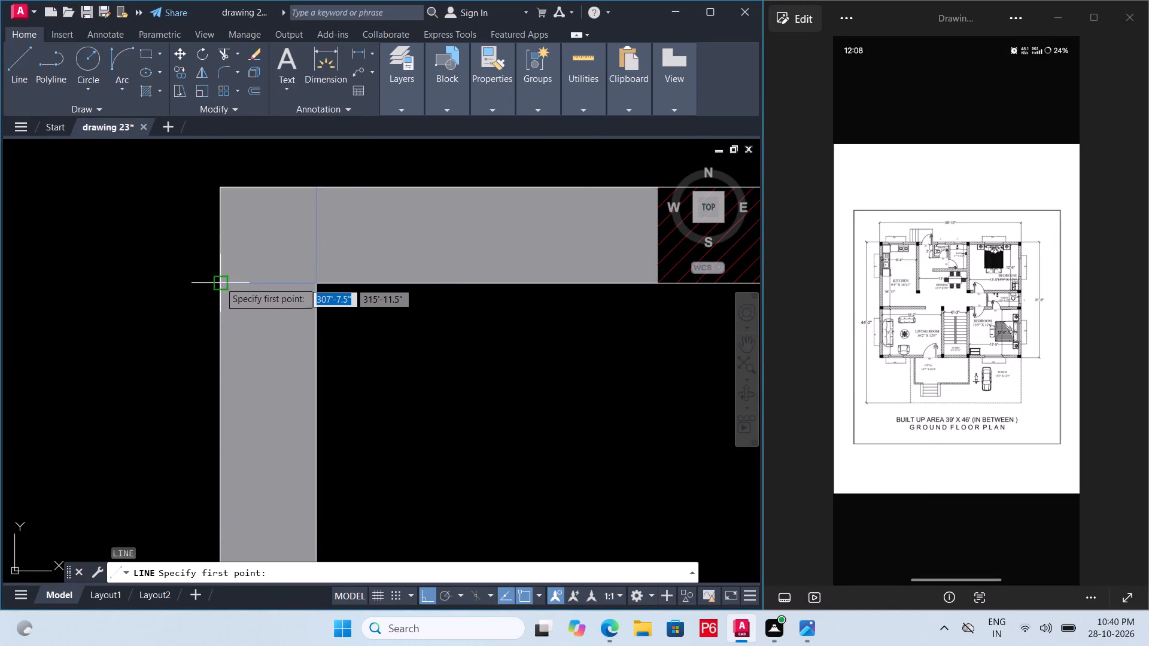
click(220, 281)
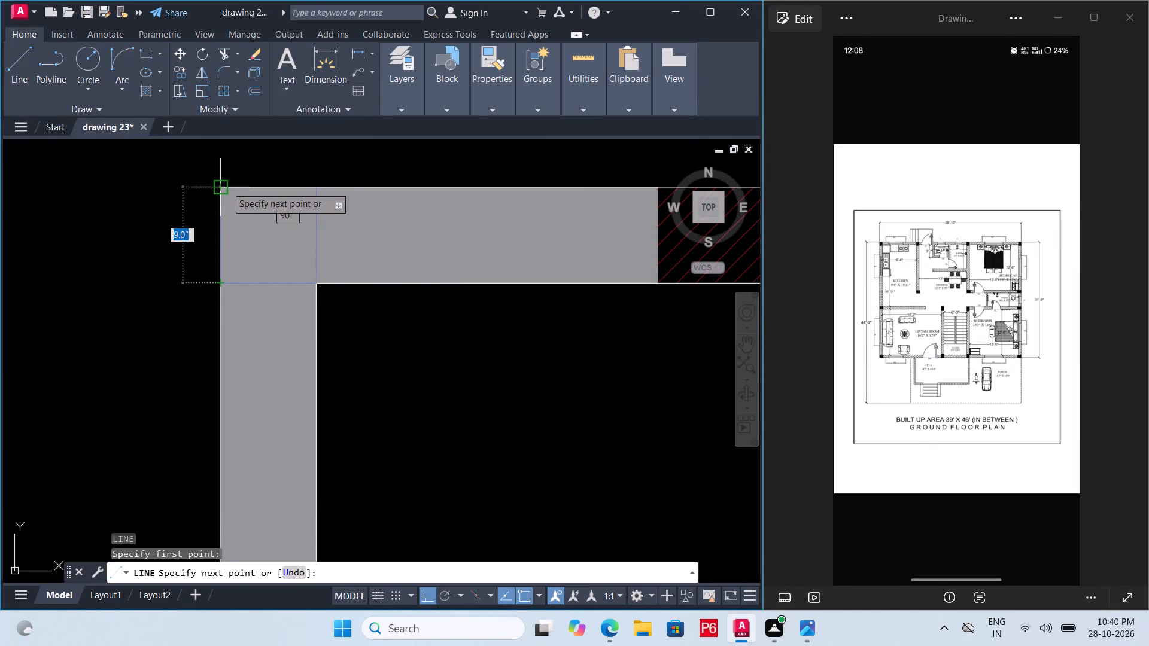
double_click(226, 187)
key(Escape)
Draw a horizontal ray from the midpoint of the upper-left column's outer left edge, running right along the top exterior wall, and save the drawing.
double_click(217, 249)
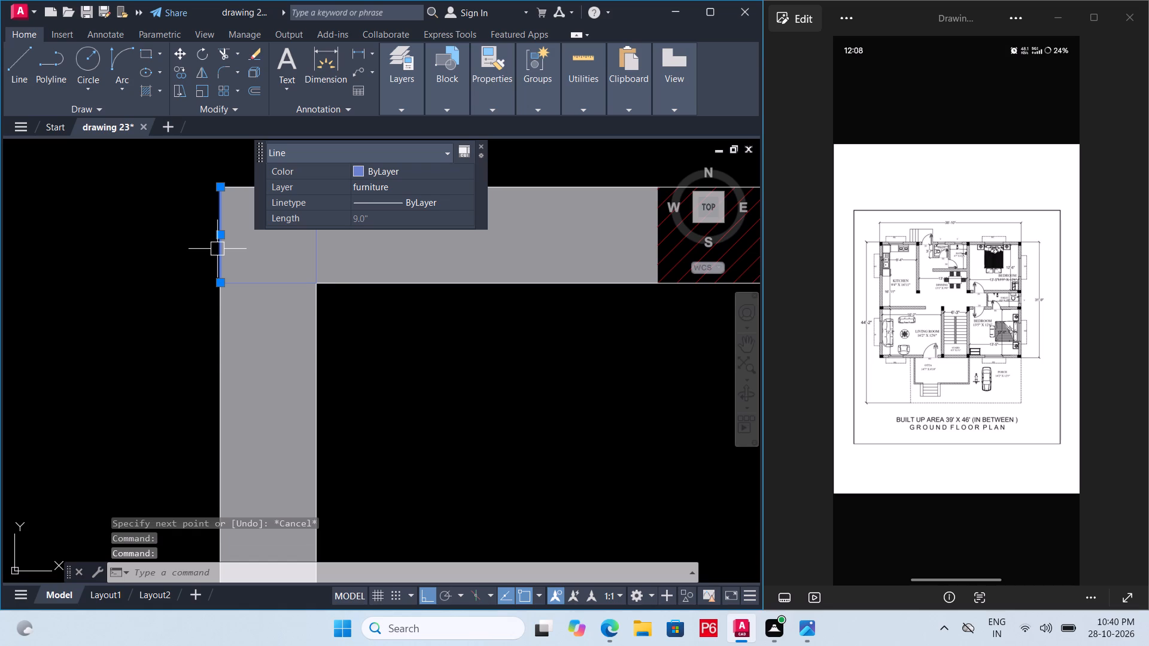
text(RAY)
key(space)
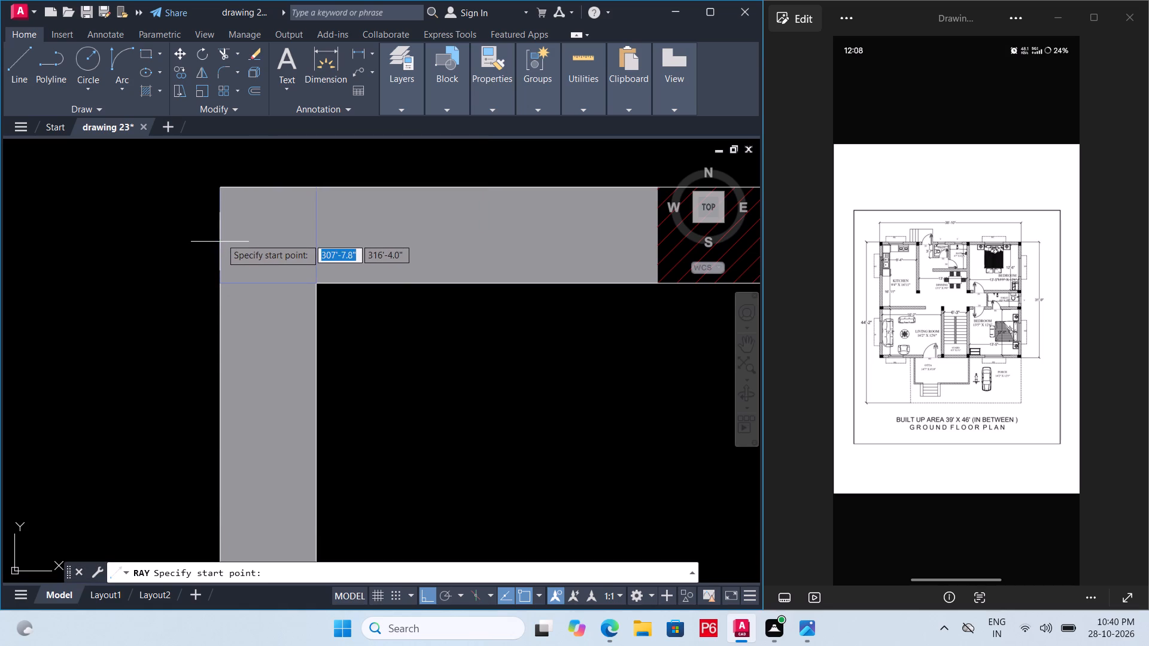
click(222, 233)
click(294, 233)
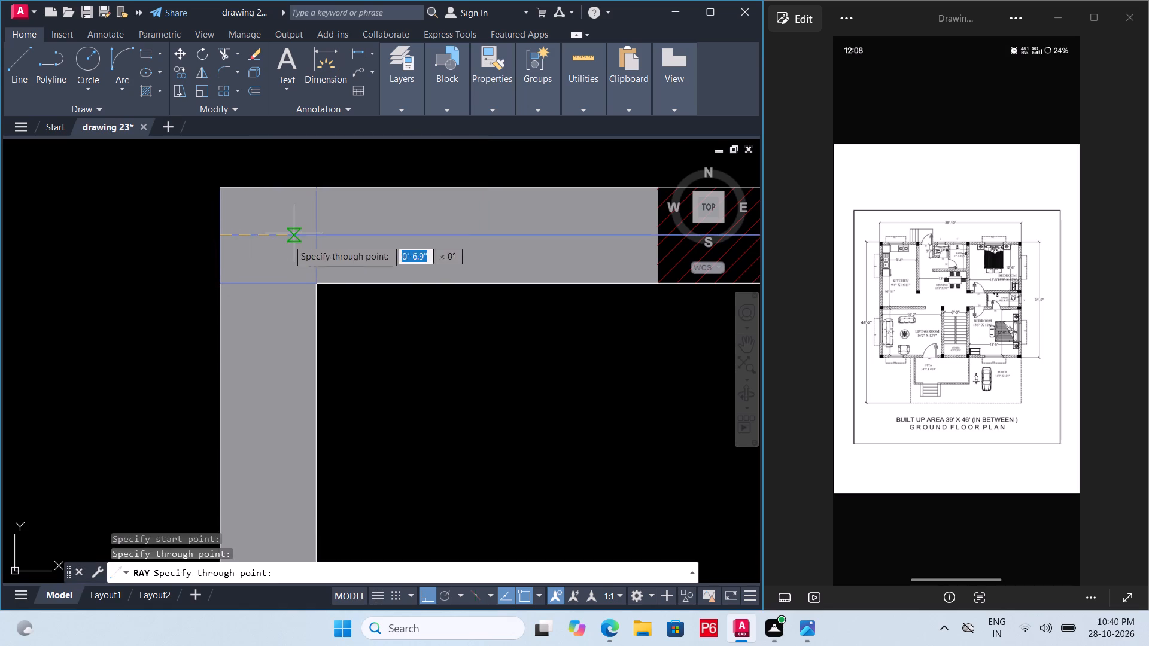
key(Escape)
scroll(269, 254, down, 3)
key(ctrl+s)
key(ctrl+s)
key(ctrl+s)
key(ctrl+s)
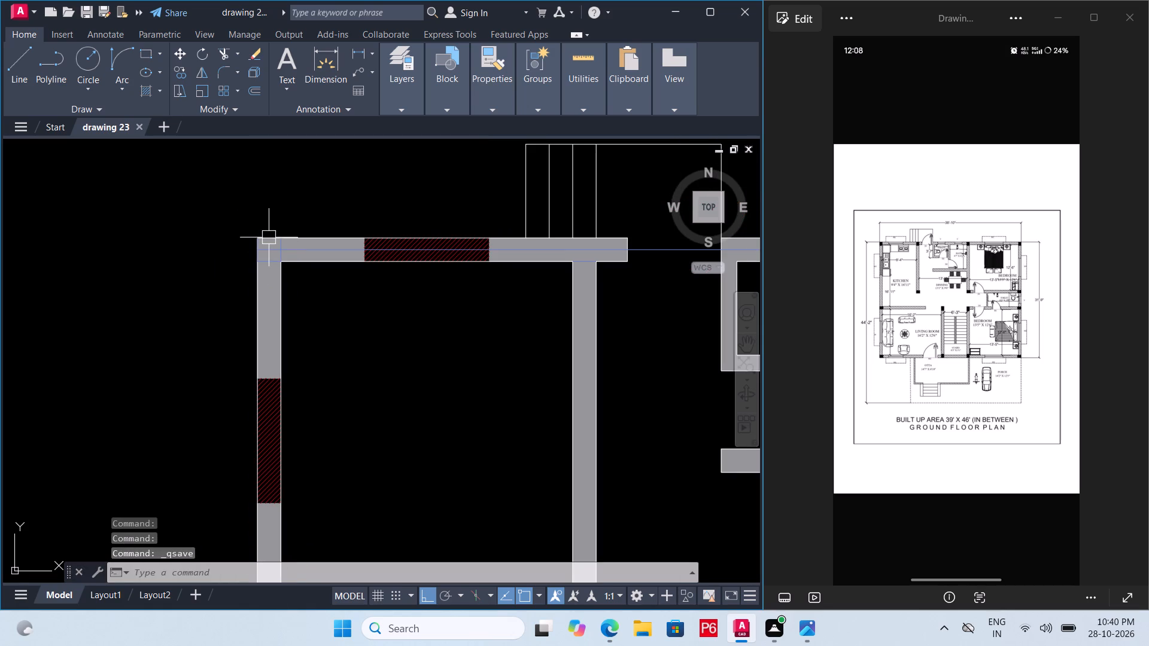
key(ctrl+s)
Draw a 9" horizontal line along the top outer face at the upper-left corner to close the column outline.
scroll(275, 243, down, 1)
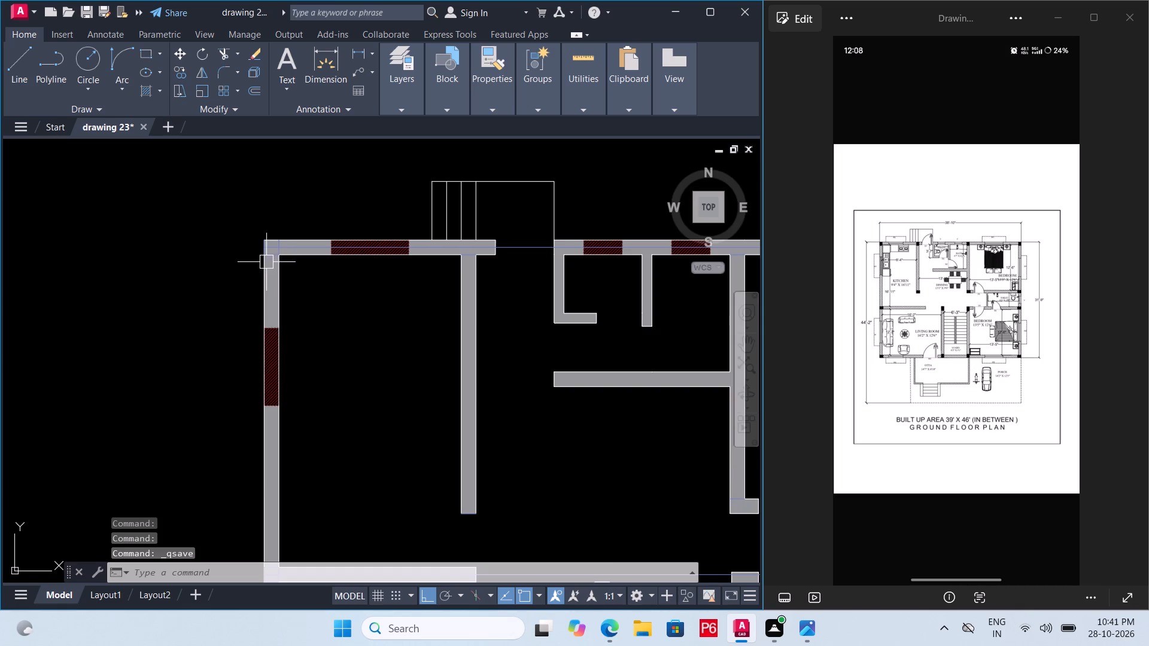
scroll(268, 248, up, 4)
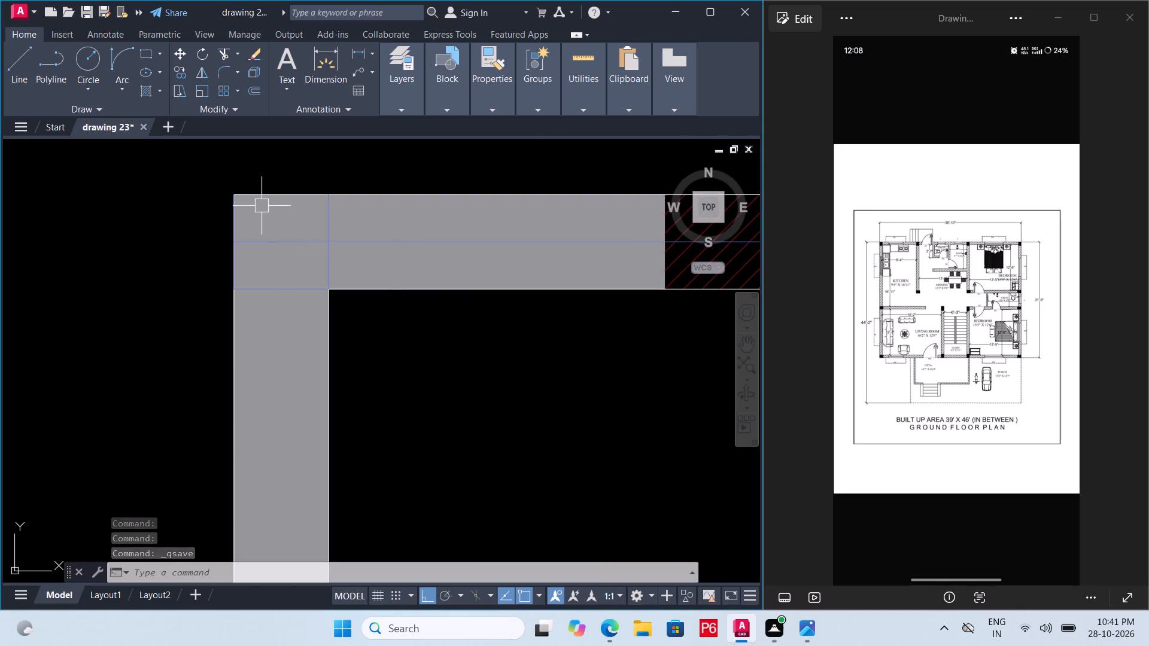
key(l)
key(space)
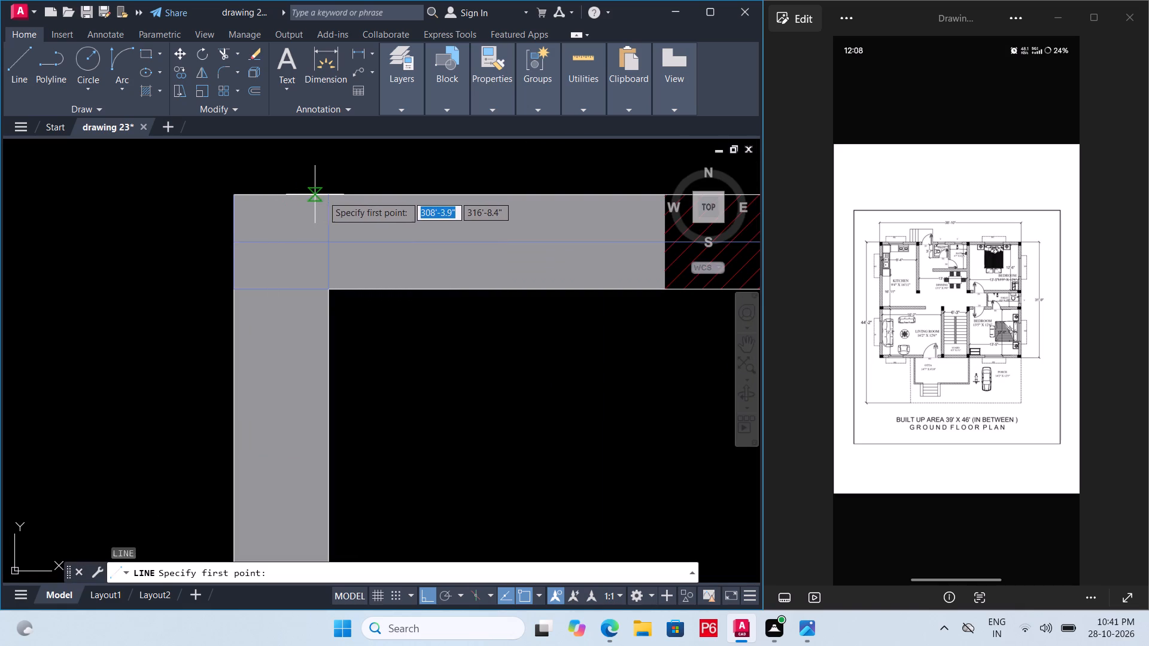
click(324, 196)
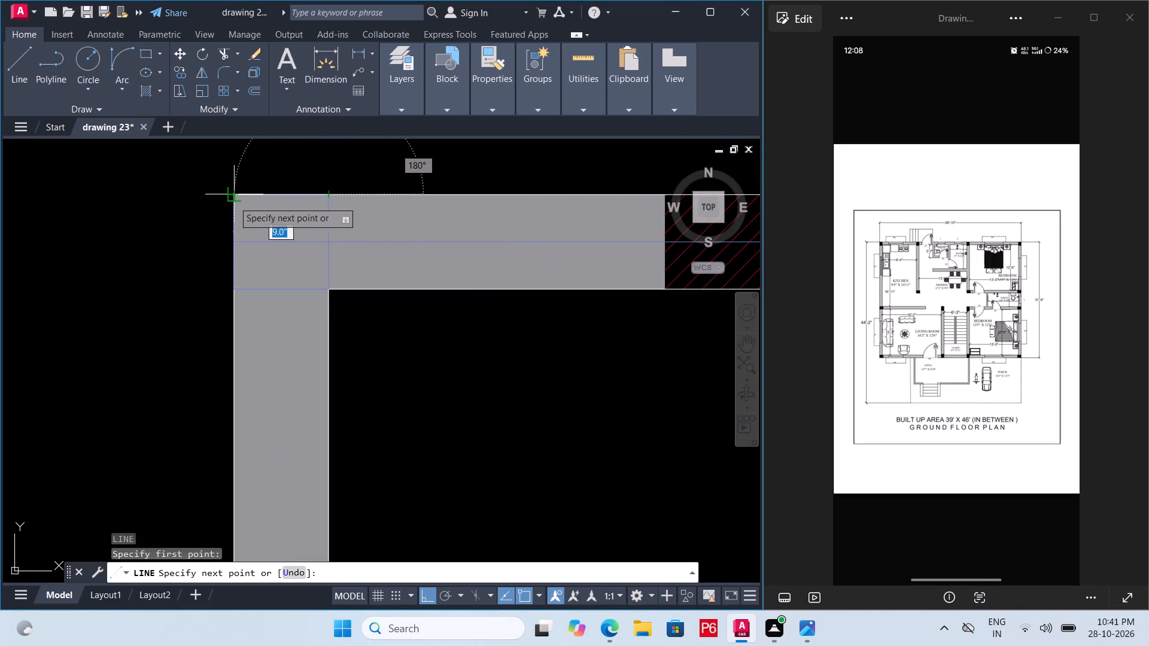
click(233, 201)
key(Escape)
Draw a vertical ray from the midpoint of the upper-left column's top edge, running down the left exterior wall's centre.
text(RAY)
key(space)
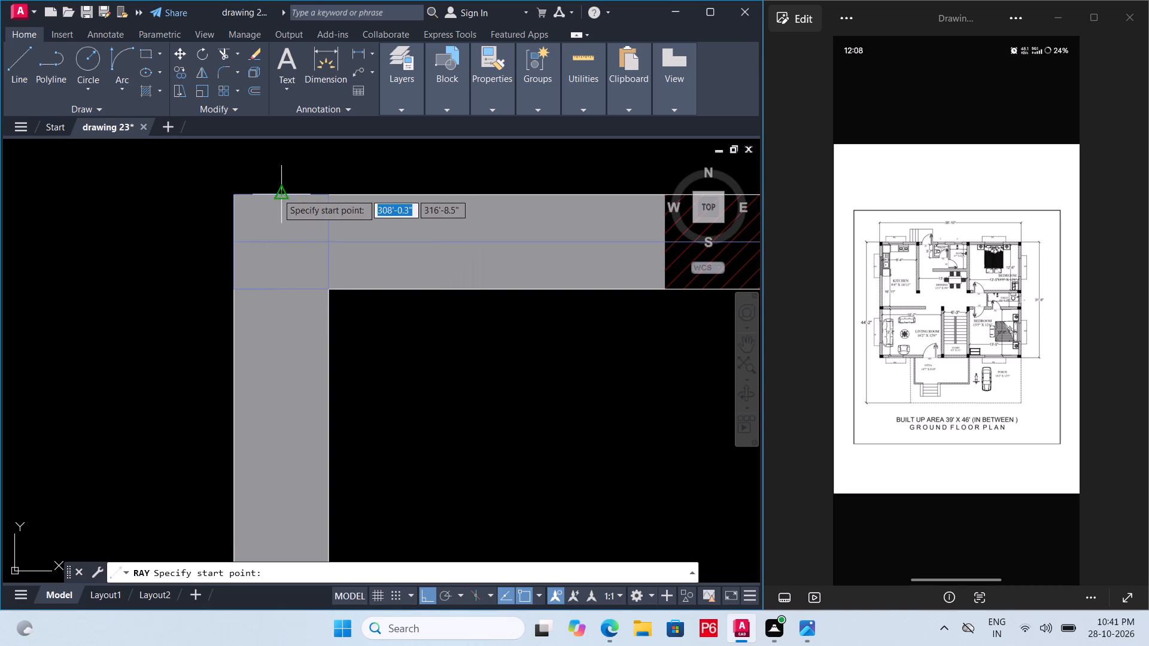
click(277, 193)
click(275, 367)
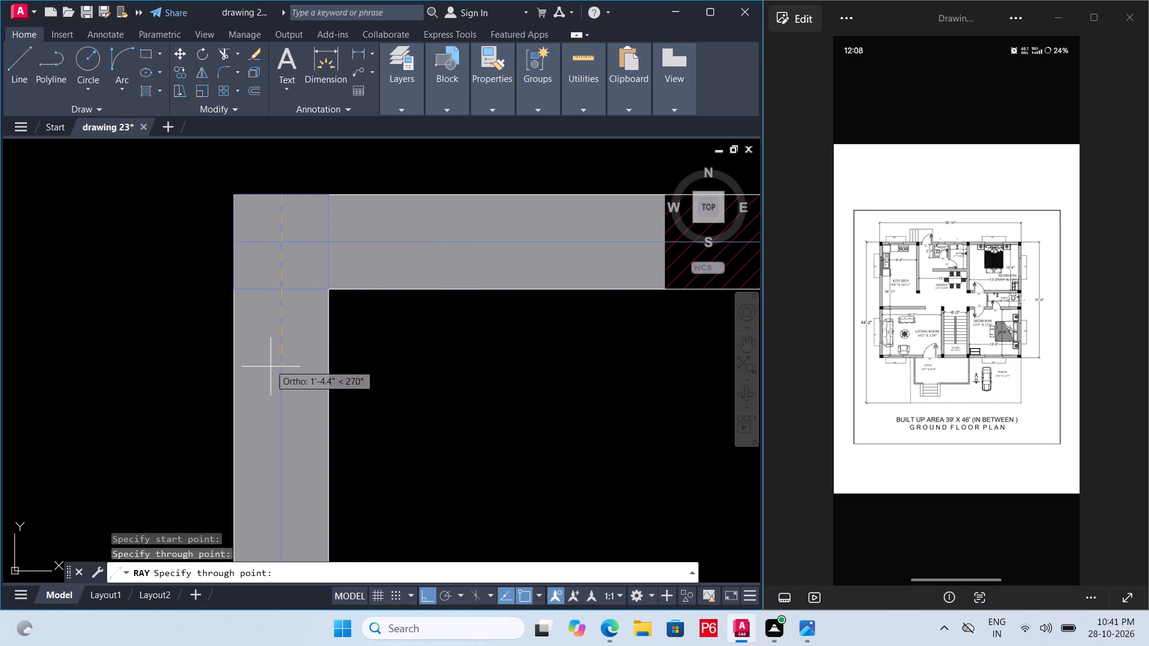
scroll(200, 319, down, 3)
key(Escape)
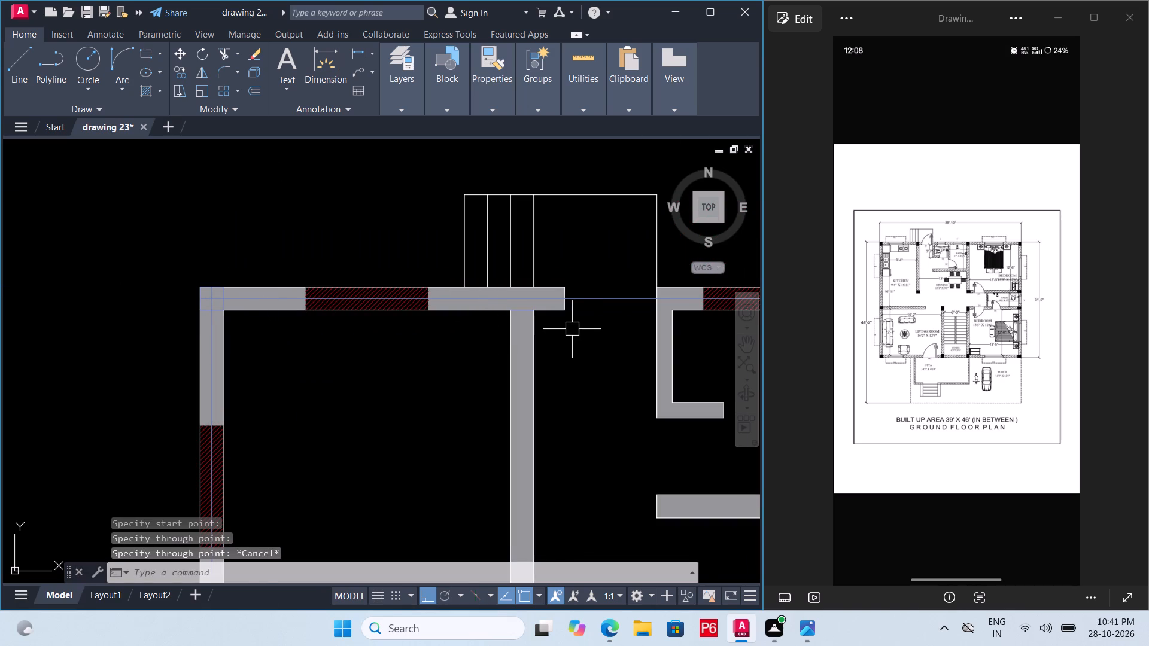
Draw a vertical ray from the midpoint of the kitchen right wall's upper end, running down along the wall's centre.
scroll(296, 288, down, 2)
scroll(444, 307, up, 2)
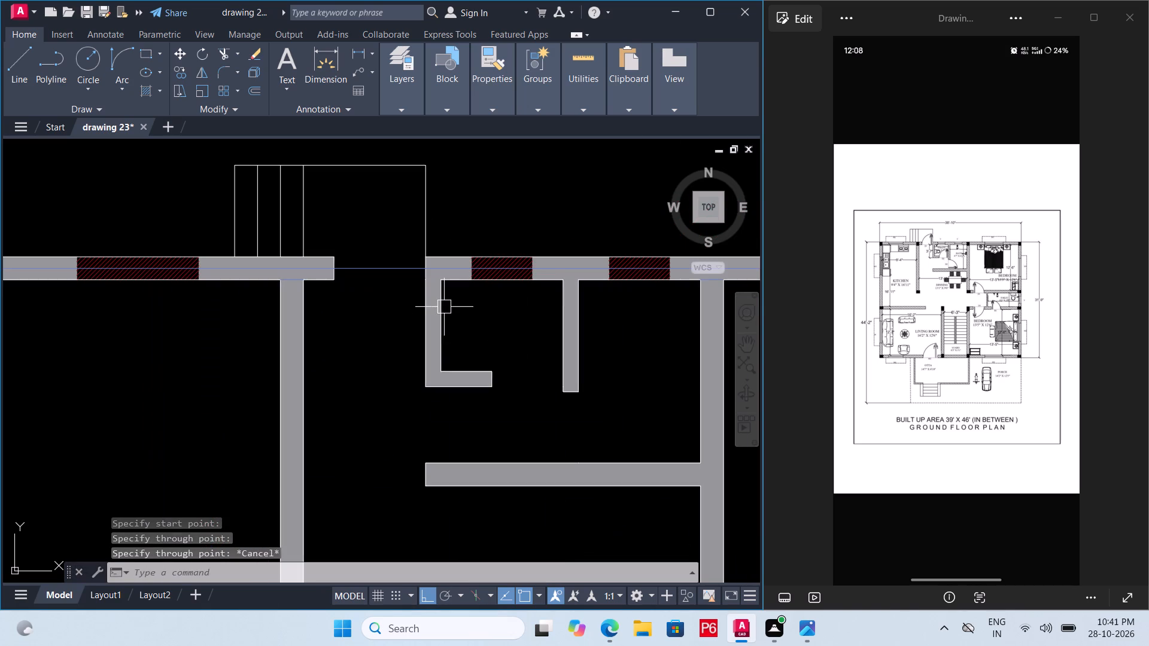
scroll(281, 276, up, 2)
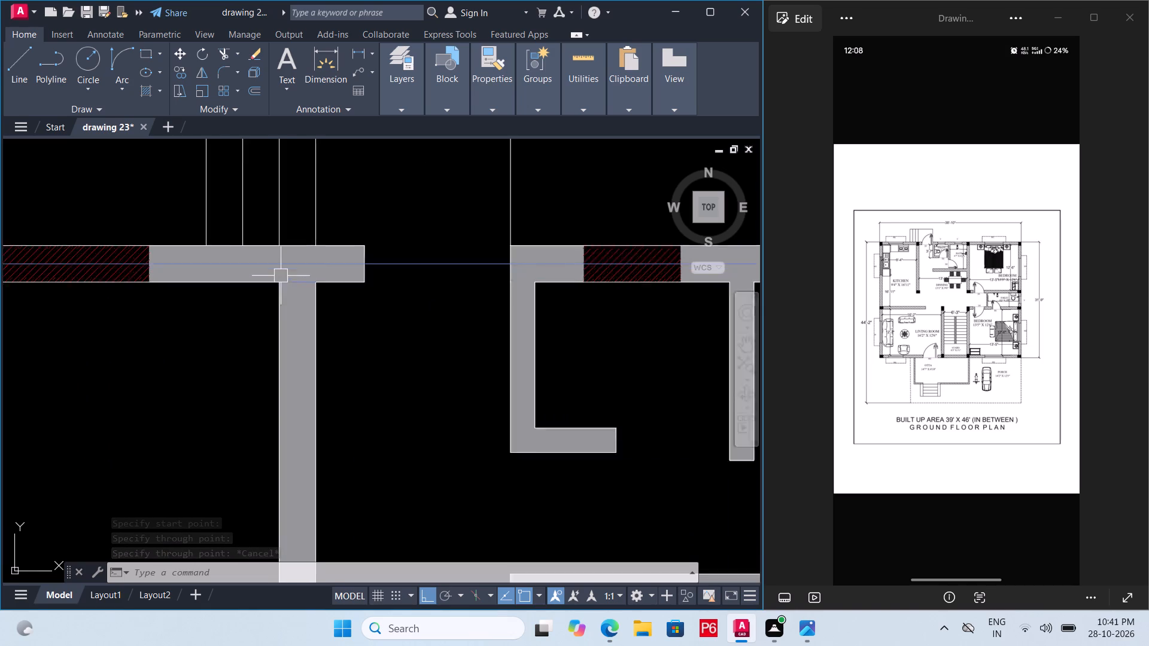
key(r)
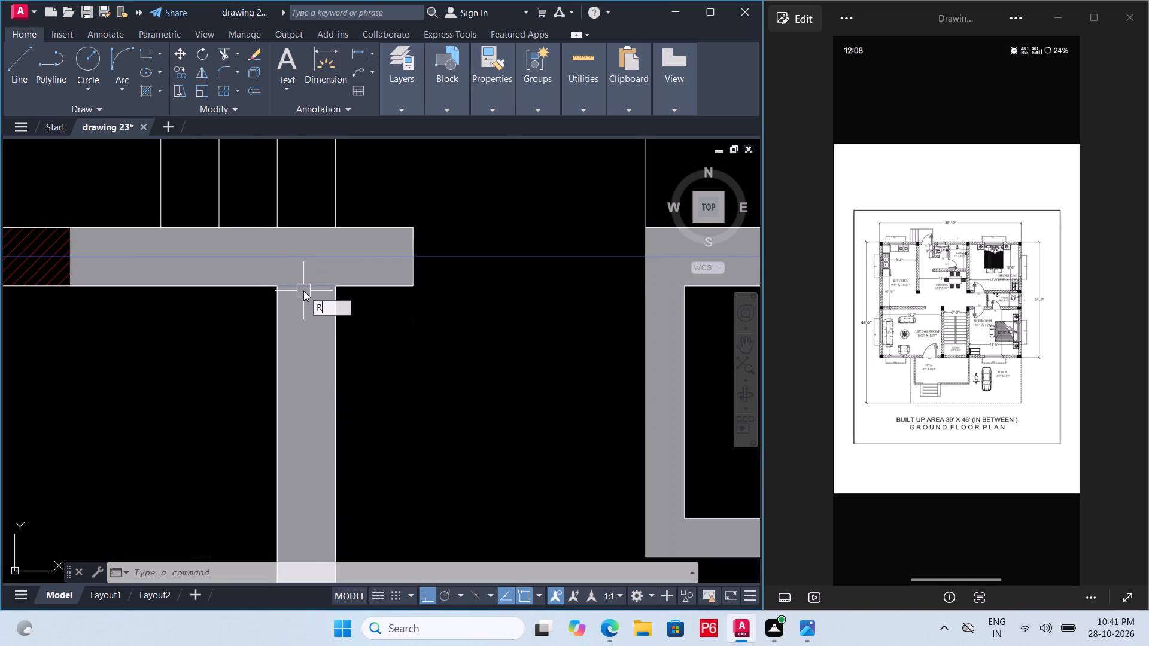
text(AY)
key(space)
click(303, 291)
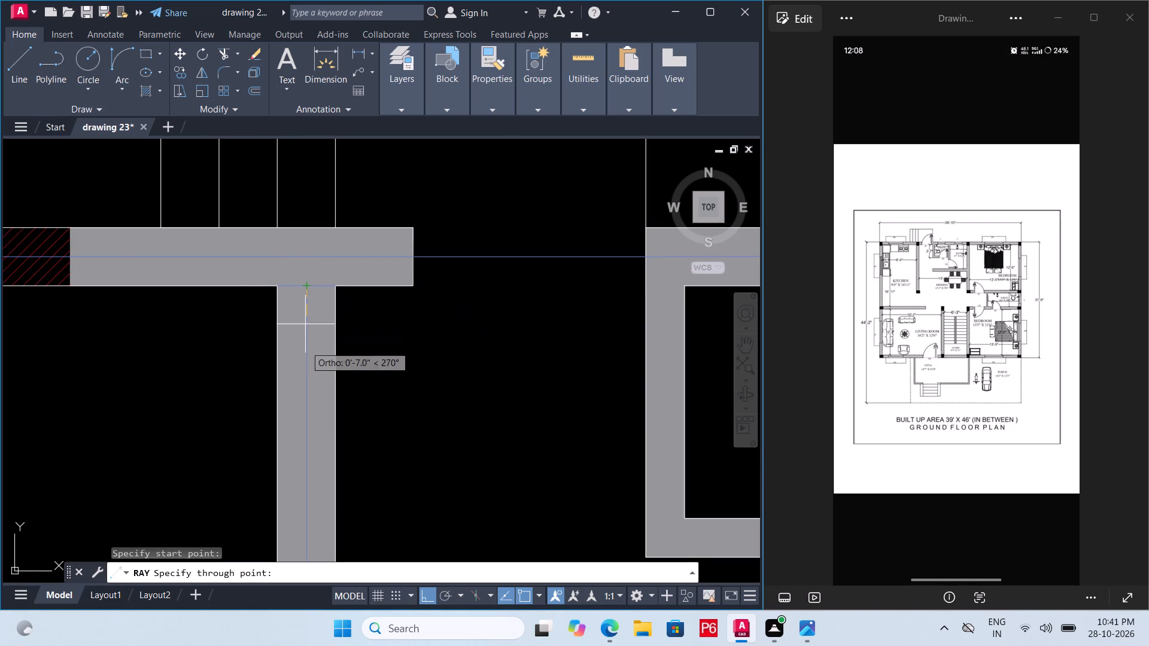
click(305, 367)
scroll(239, 335, down, 3)
key(space)
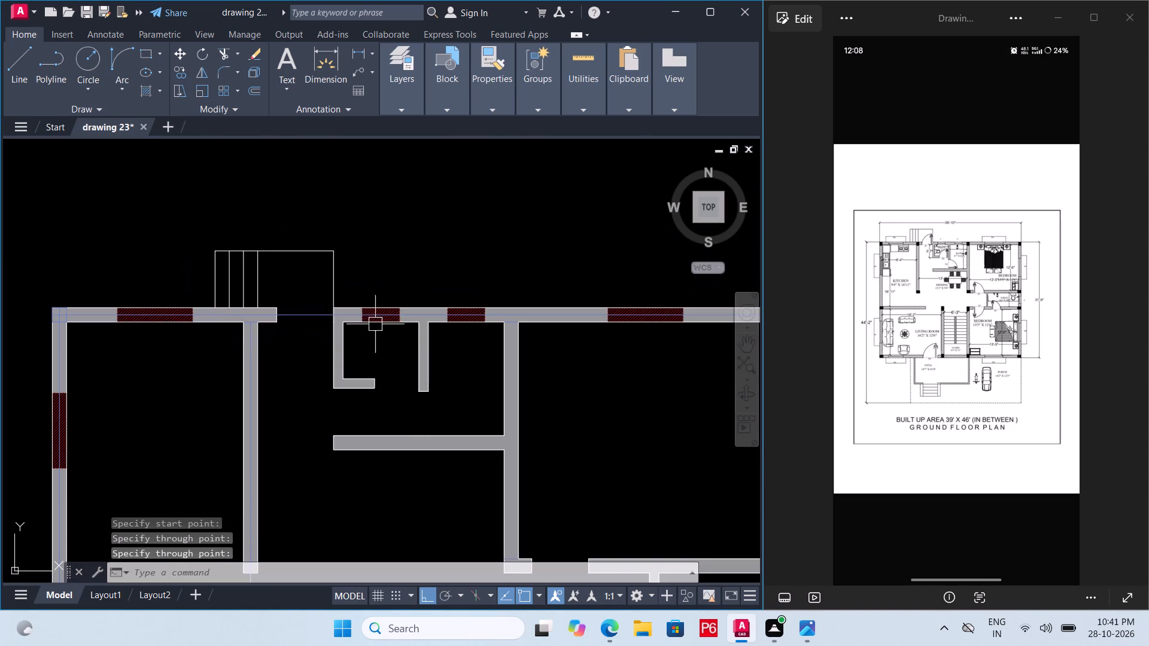
Draw a vertical ray from the midpoint of the upper-right bedroom's left wall top end, running down along the wall's centre, and save the drawing.
scroll(518, 328, up, 4)
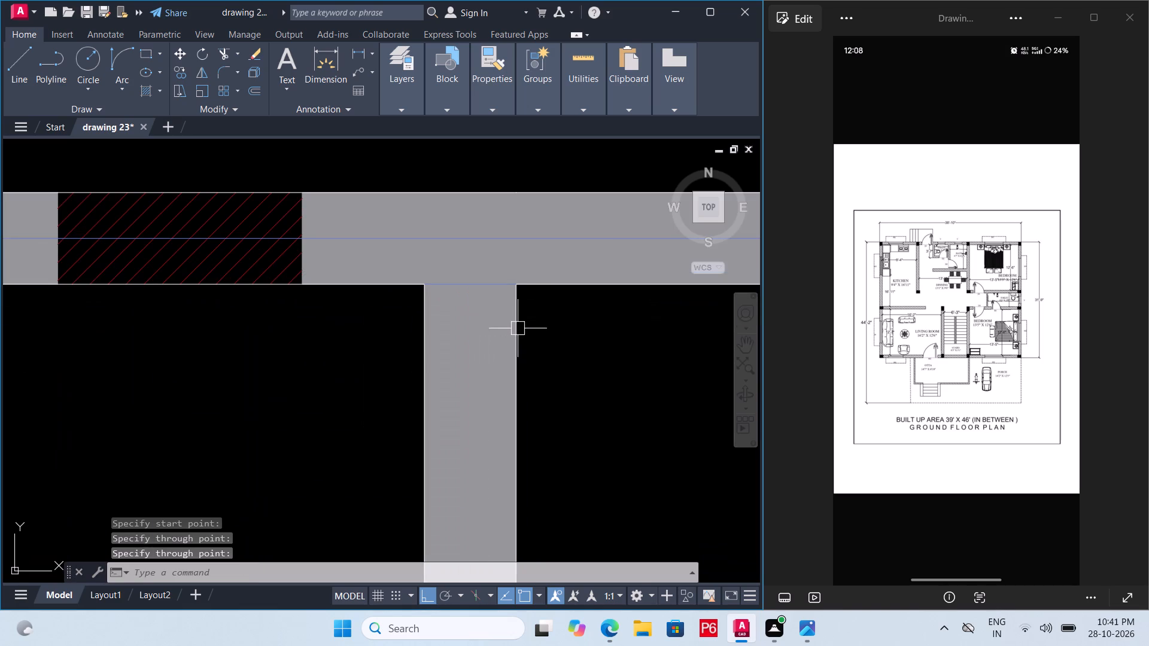
text(RAY)
key(space)
click(472, 281)
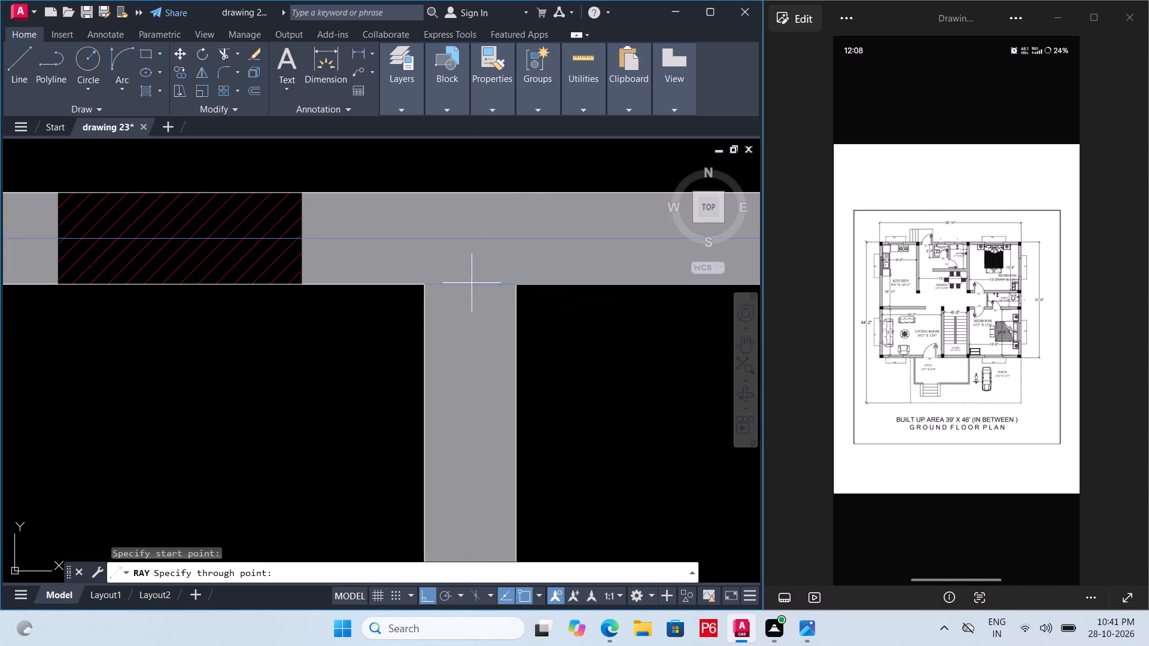
click(469, 347)
scroll(394, 324, down, 4)
key(space)
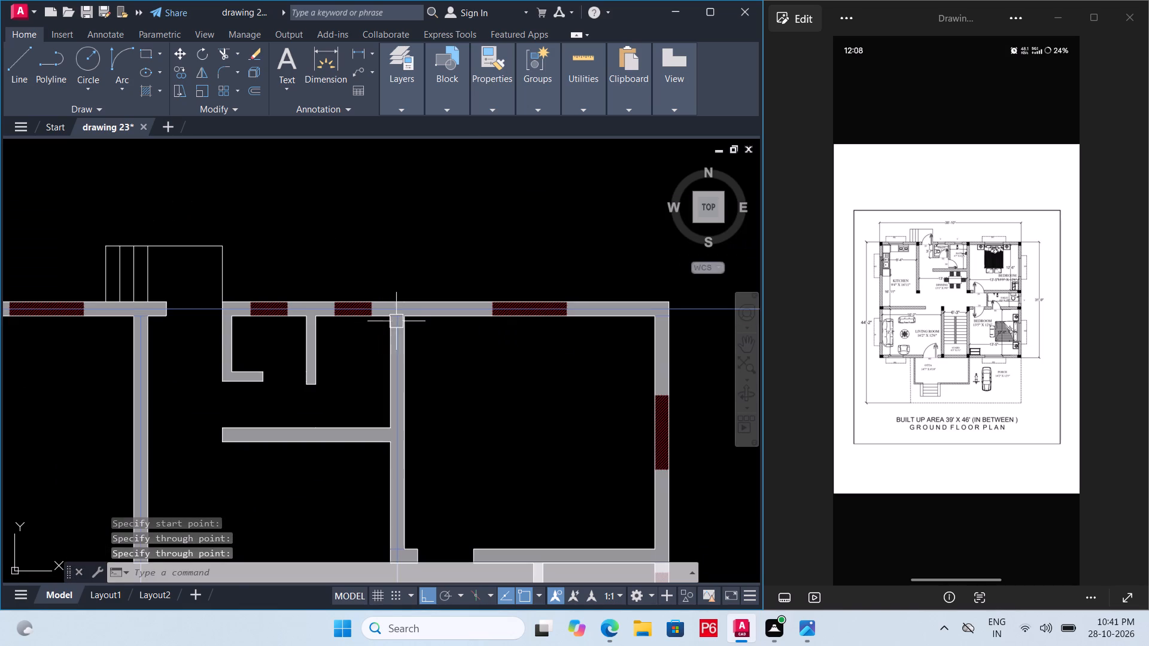
key(Escape)
key(ctrl+s)
key(ctrl+s)
key(ctrl+s)
key(ctrl+s)
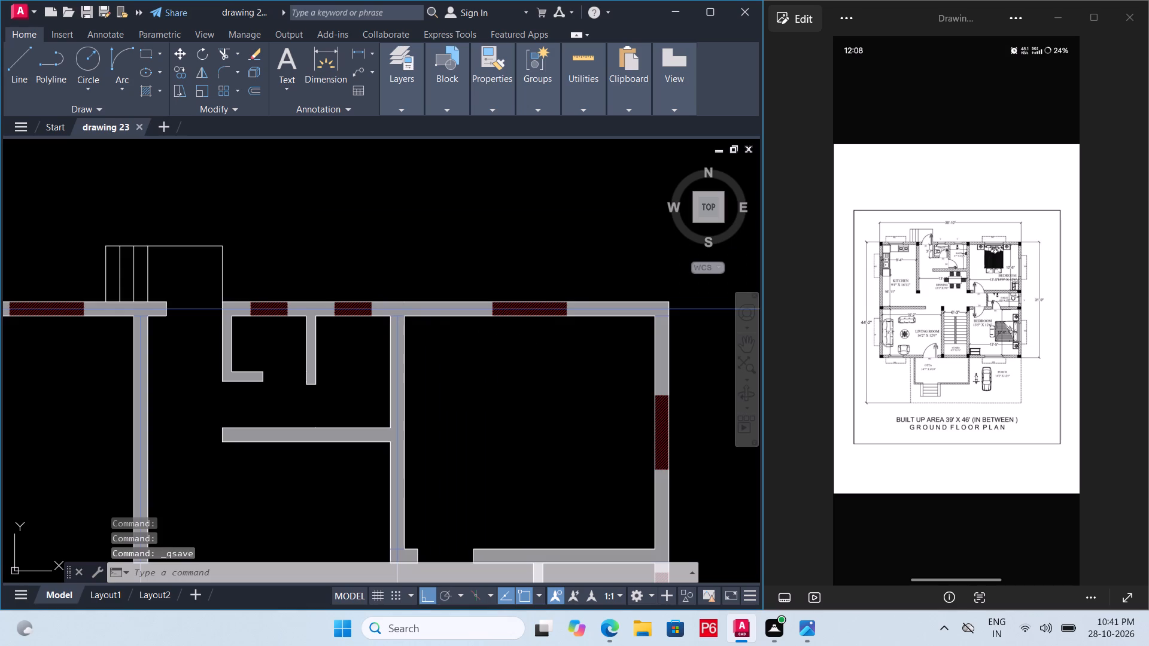
key(ctrl+s)
key(ctrl+s)
Draw a vertical ray from the midpoint of the upper-right column's bottom edge, running down the right exterior wall's centre, and save the drawing.
scroll(397, 316, down, 1)
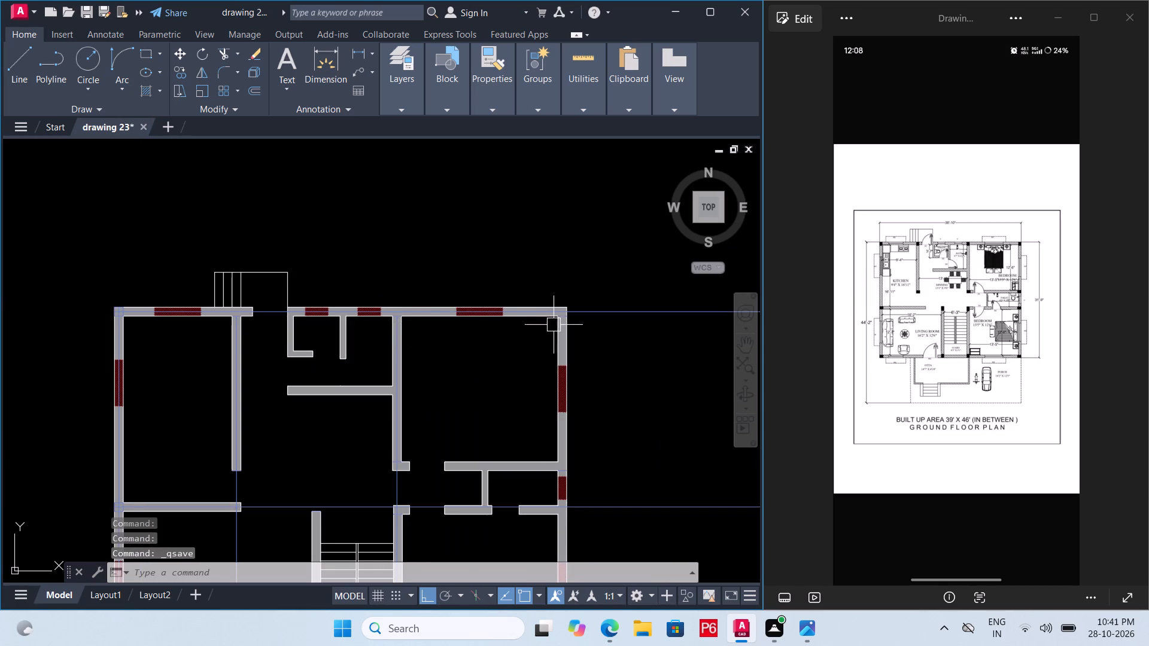
scroll(559, 323, up, 4)
text(ER)
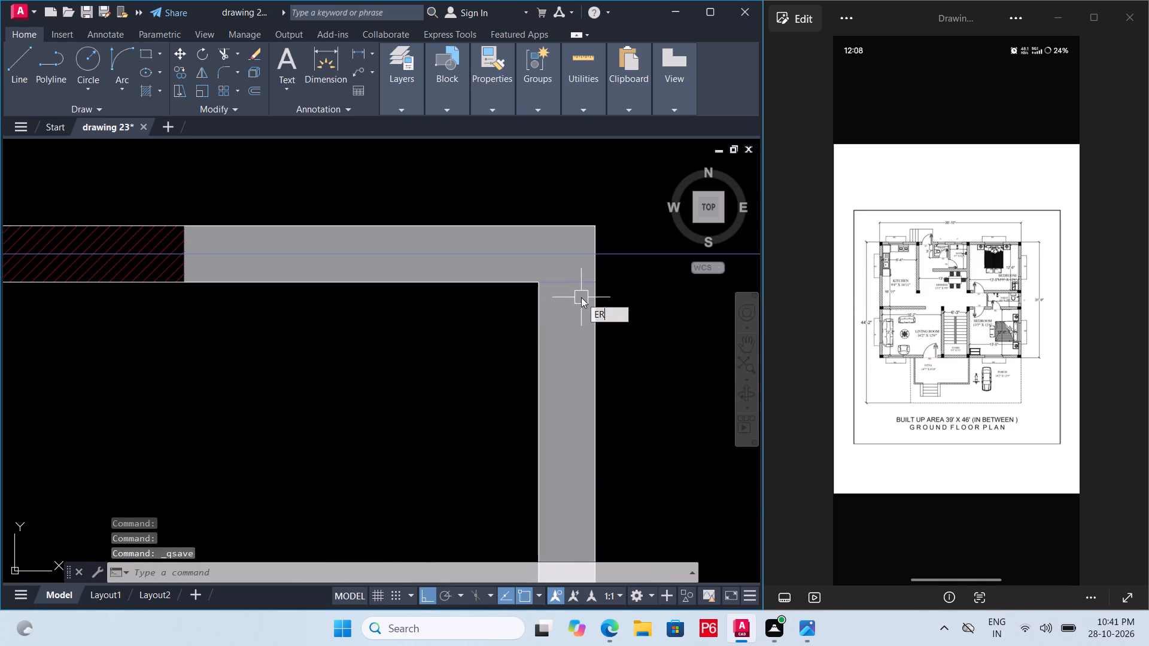
key(BackSpace)
key(BackSpace)
text(RAY)
key(space)
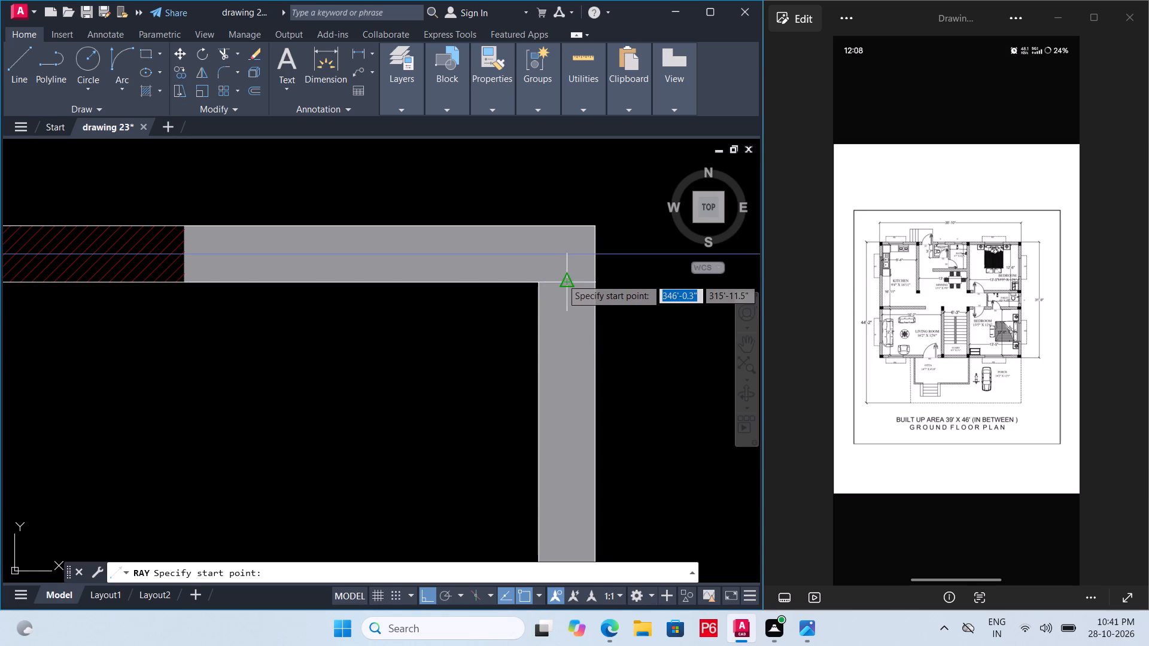
click(564, 283)
click(561, 341)
key(space)
scroll(559, 331, down, 3)
key(ctrl+s)
key(ctrl+s)
key(ctrl+s)
key(ctrl+s)
key(ctrl+s)
key(ctrl+s)
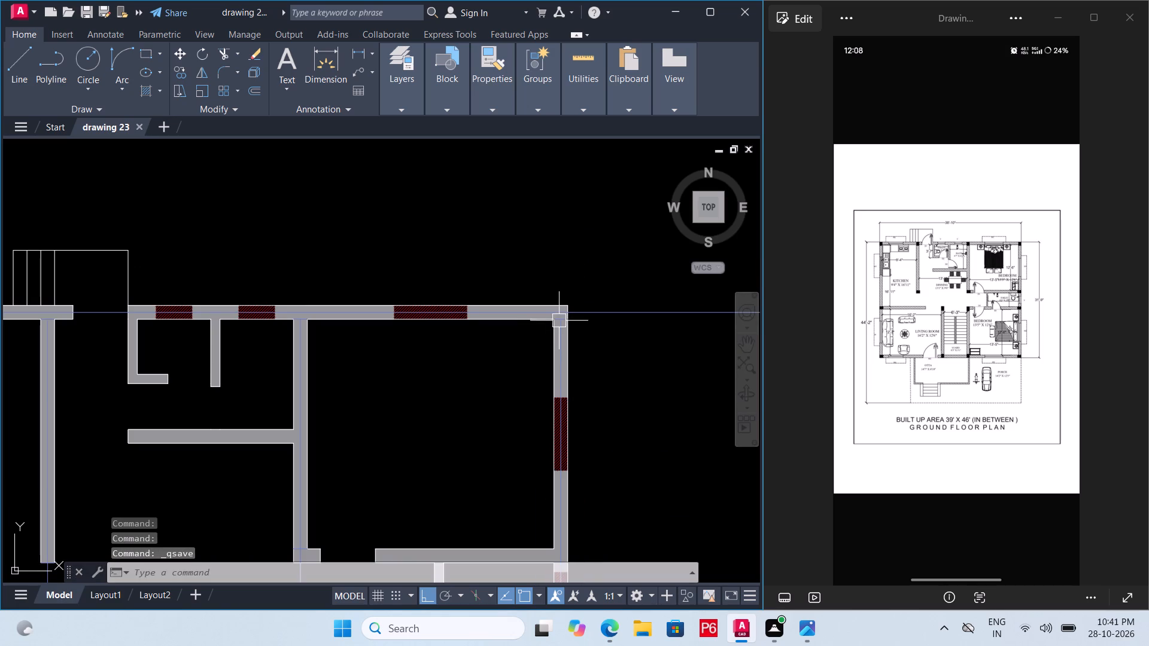
key(ctrl+s)
key(ctrl+s)
Draw a vertical line across the end of the upper-right bedroom's bottom wall where it meets the right exterior wall.
scroll(555, 300, down, 3)
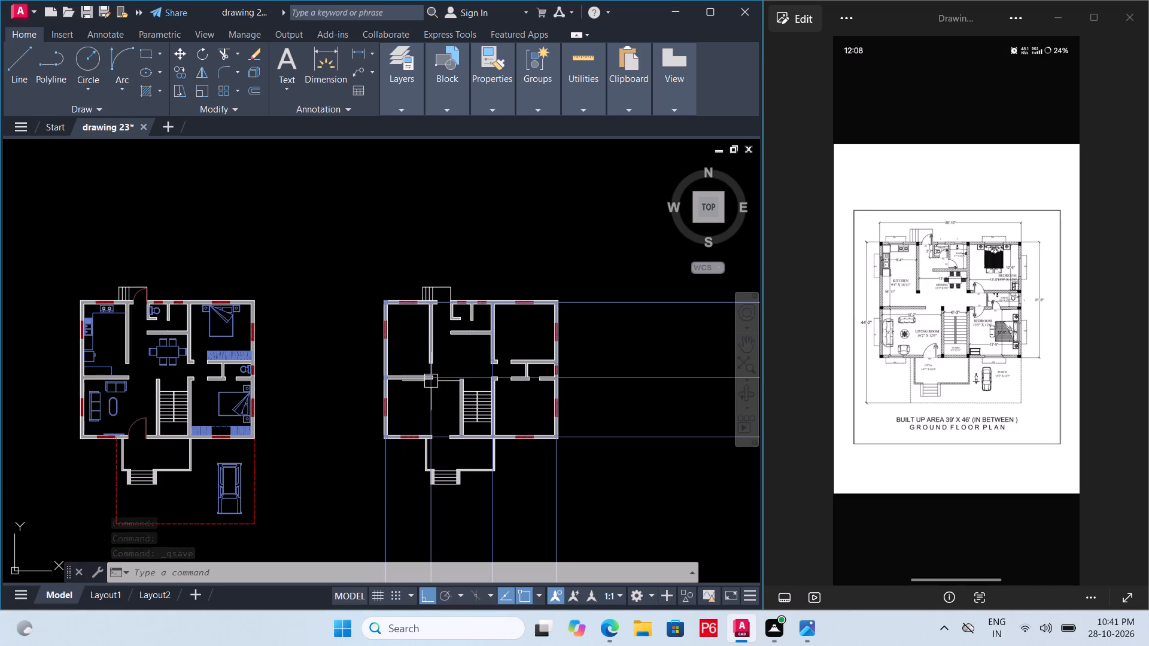
scroll(438, 355, up, 1)
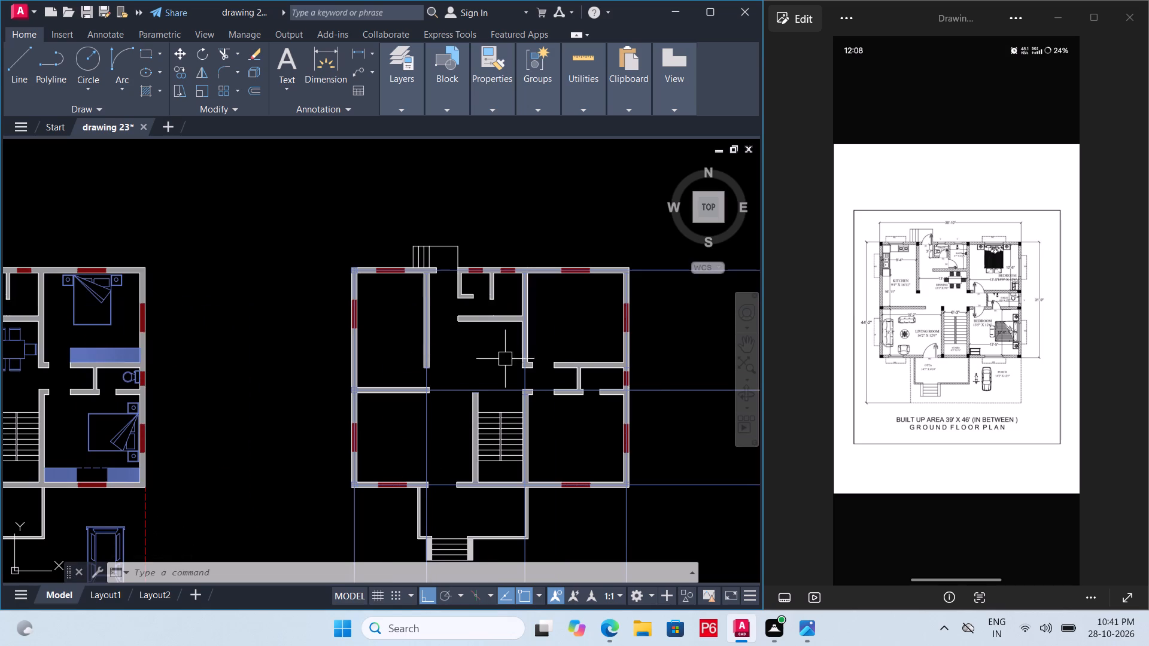
scroll(614, 381, up, 2)
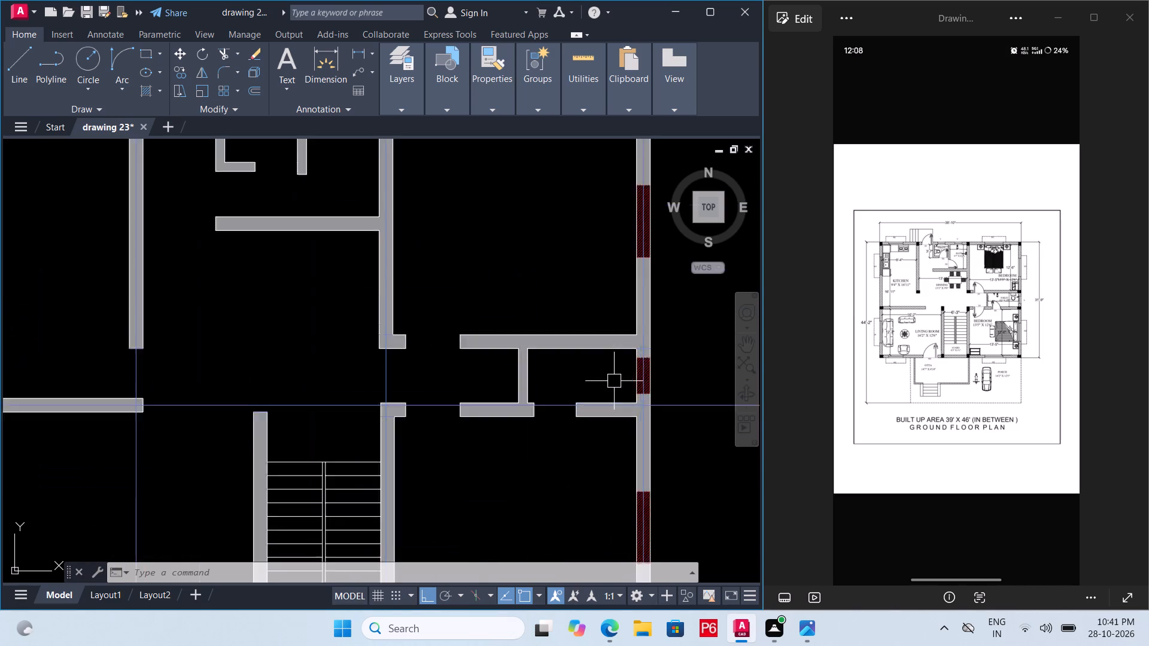
scroll(614, 381, up, 2)
scroll(456, 368, down, 2)
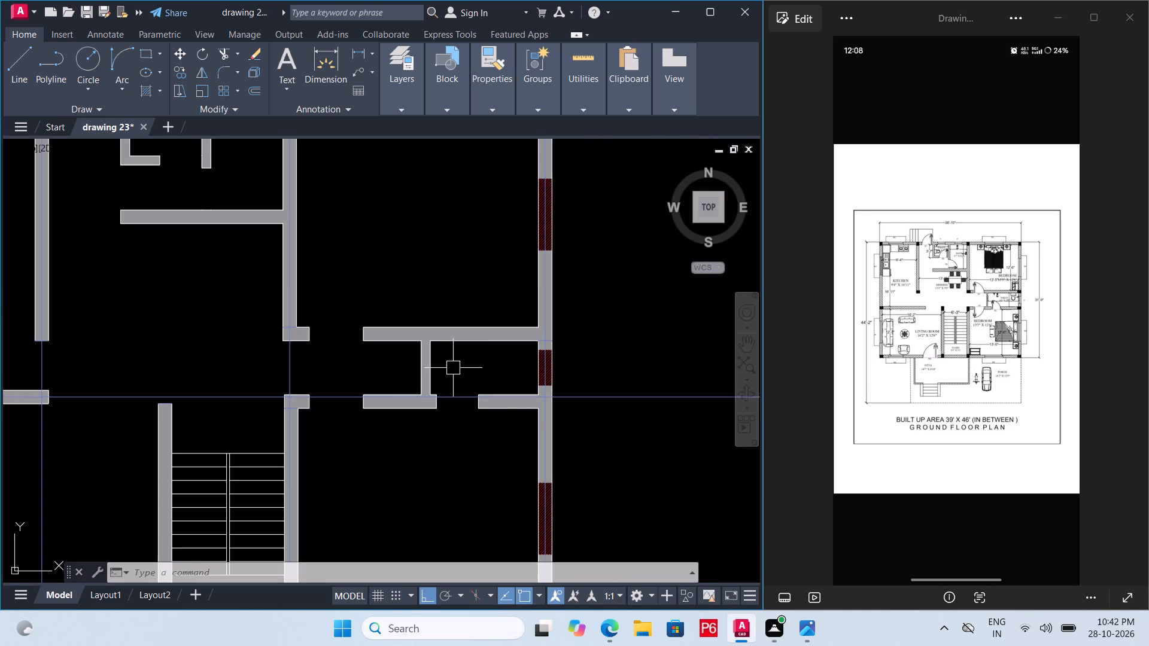
key(l)
key(space)
scroll(533, 341, up, 3)
drag(549, 338, 551, 333)
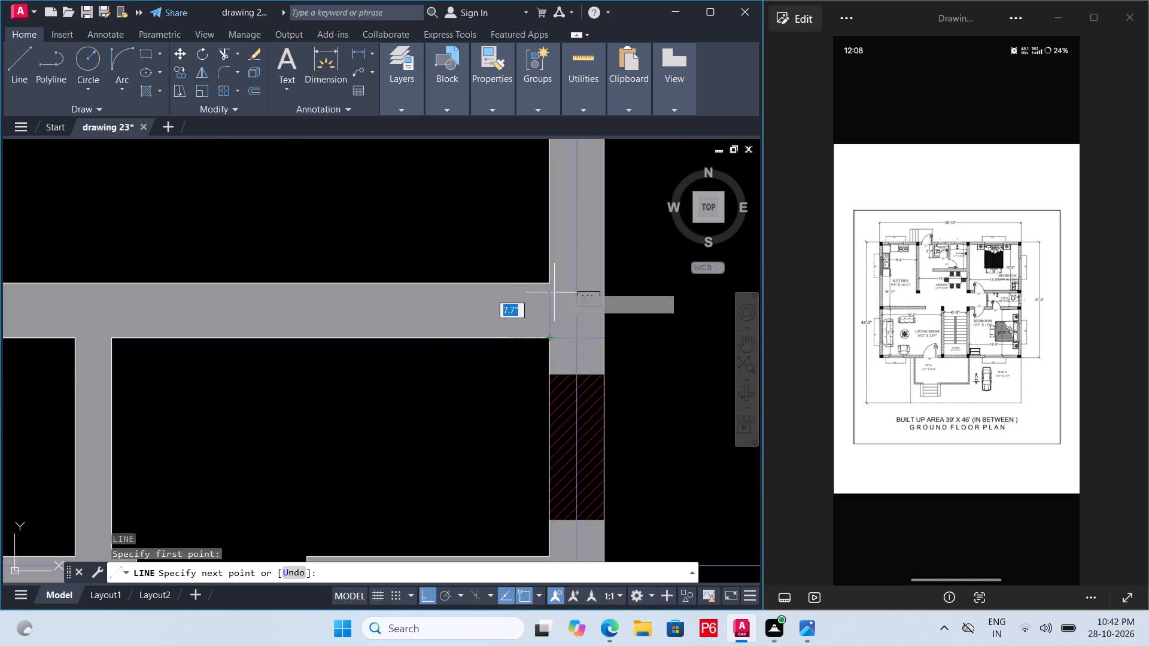
click(549, 285)
key(Escape)
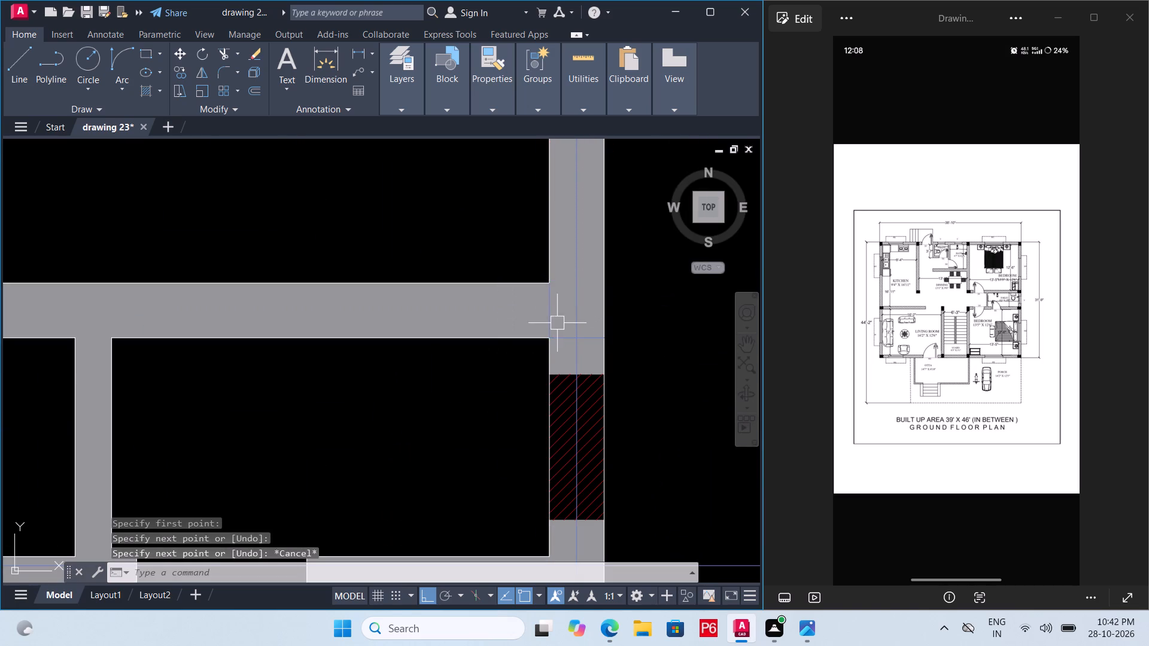
Draw a horizontal ray running right from the midpoint of the line at the bedroom's bottom wall end, and save the drawing.
text(RAY)
key(space)
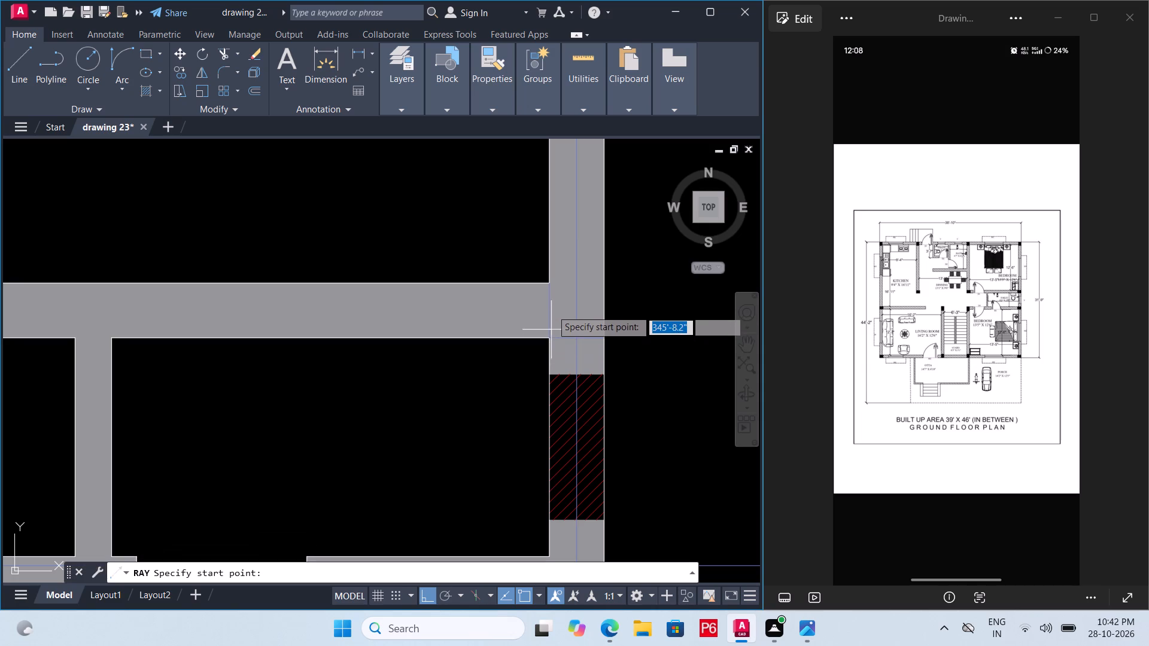
click(551, 309)
click(631, 315)
scroll(572, 343, down, 4)
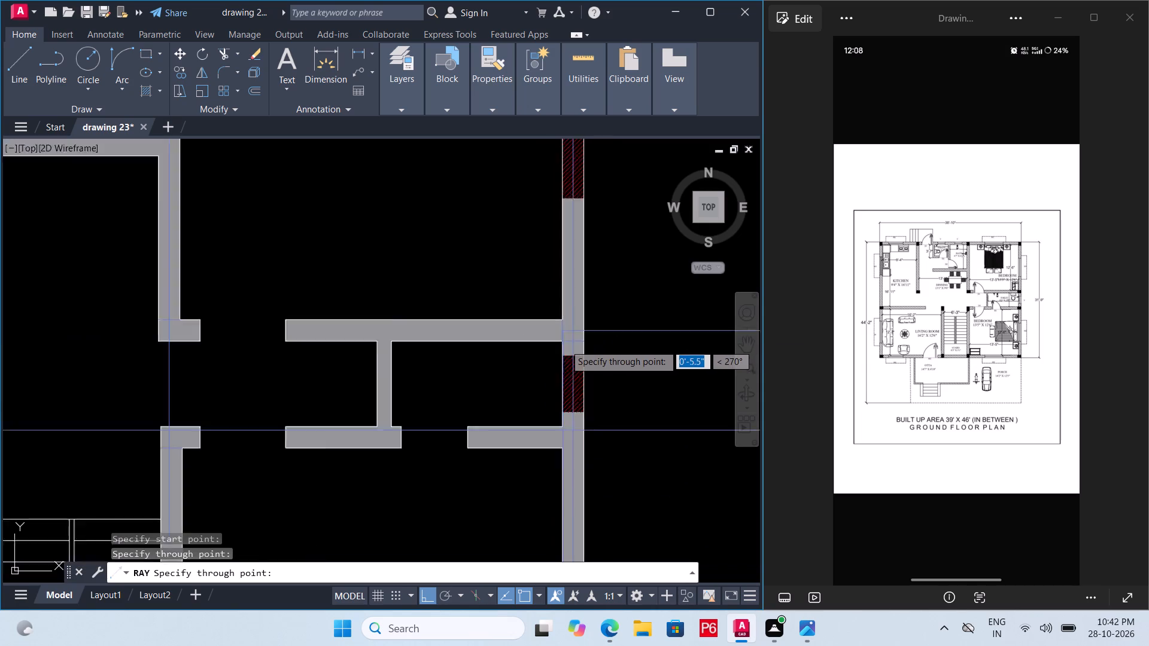
key(ctrl+e)
key(ctrl+e)
key(ctrl+s)
key(ctrl+s)
key(ctrl+s)
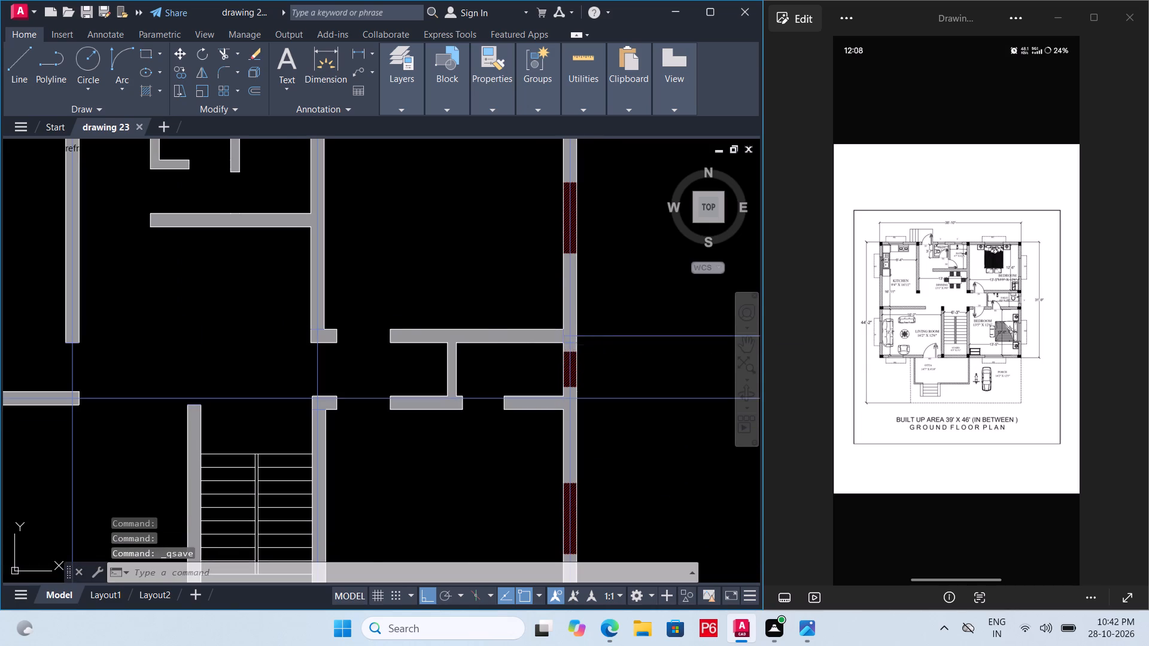
key(ctrl+s)
ctrl+scroll(565, 345, down, 3)
key(ctrl+s)
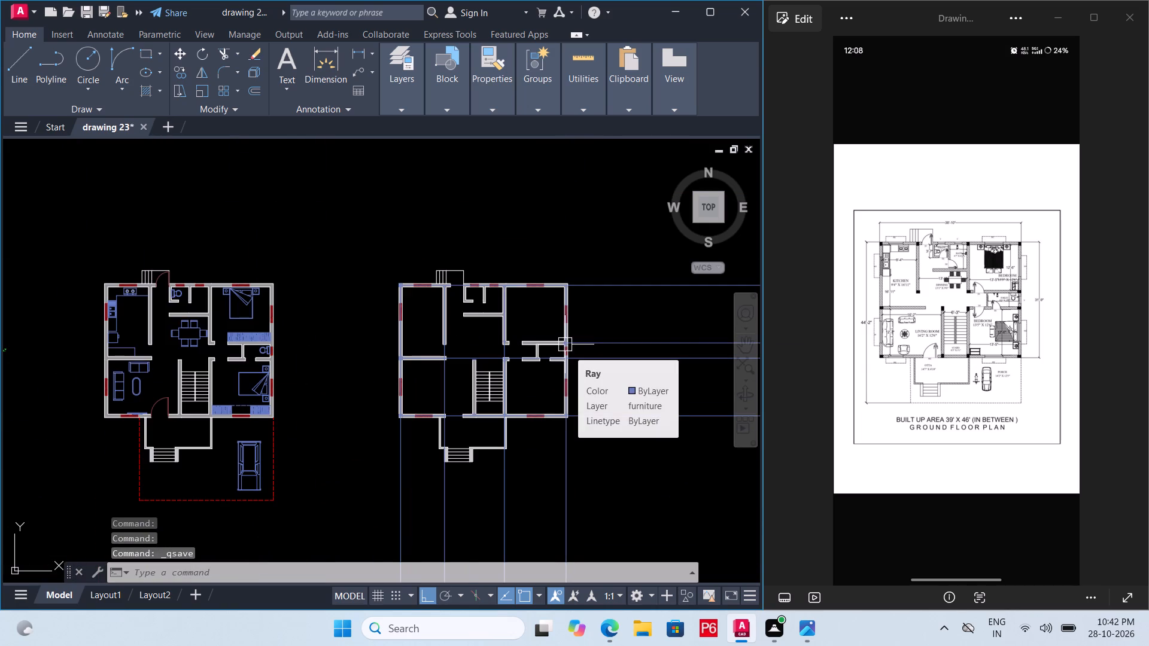
scroll(555, 342, down, 2)
middle_drag(527, 297, 512, 259)
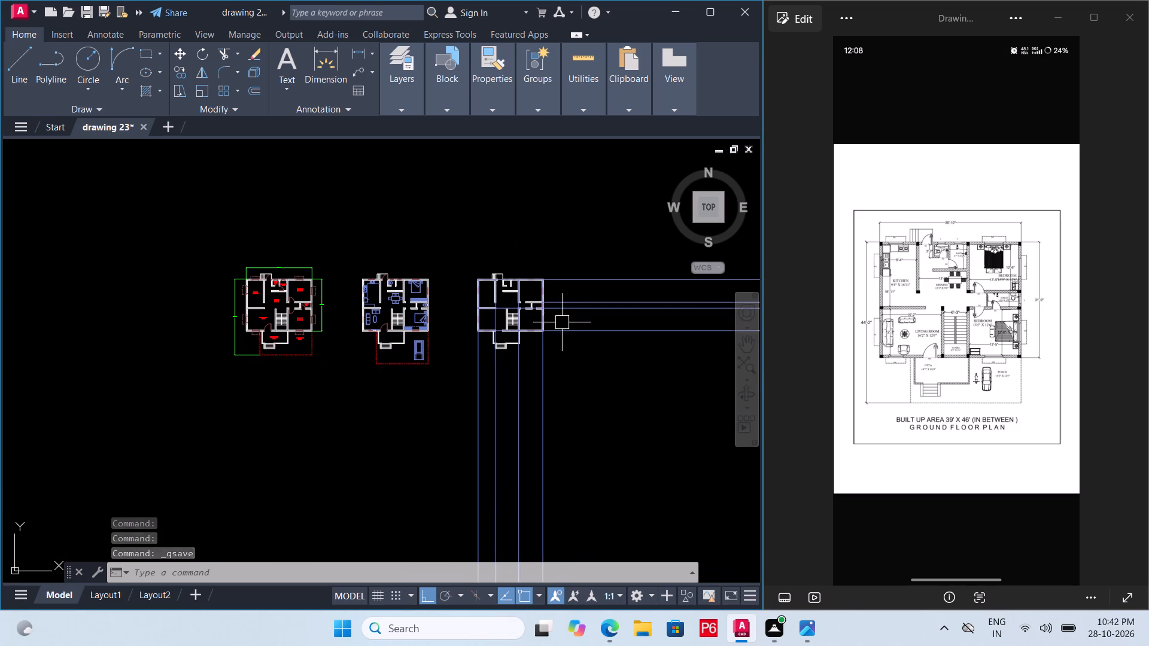
key(Escape)
key(ctrl+s)
key(ctrl+s)
key(ctrl+s)
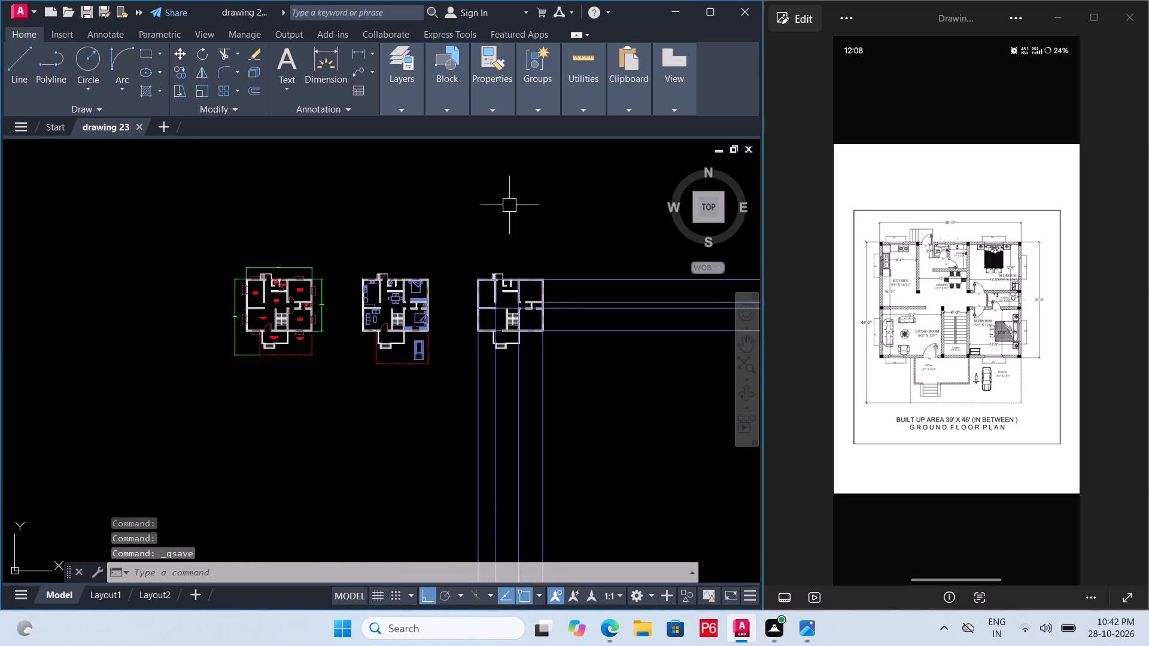
Lock the Defpoints, 0, dimension, door and text layers, and save the drawing.
click(417, 108)
click(509, 123)
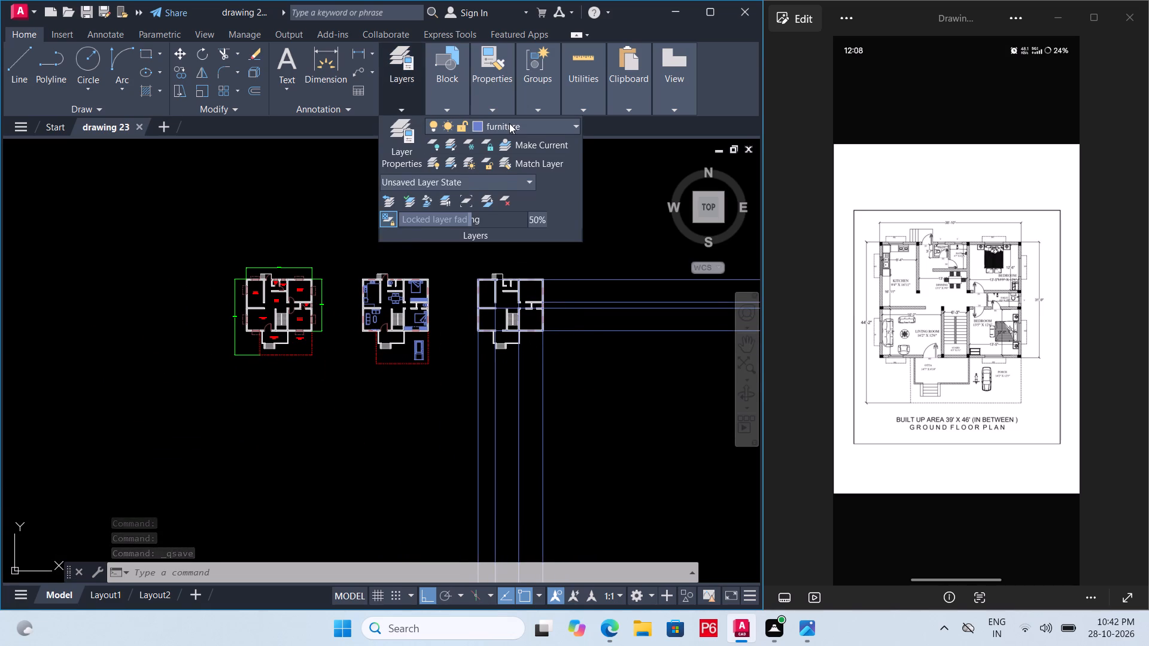
click(463, 165)
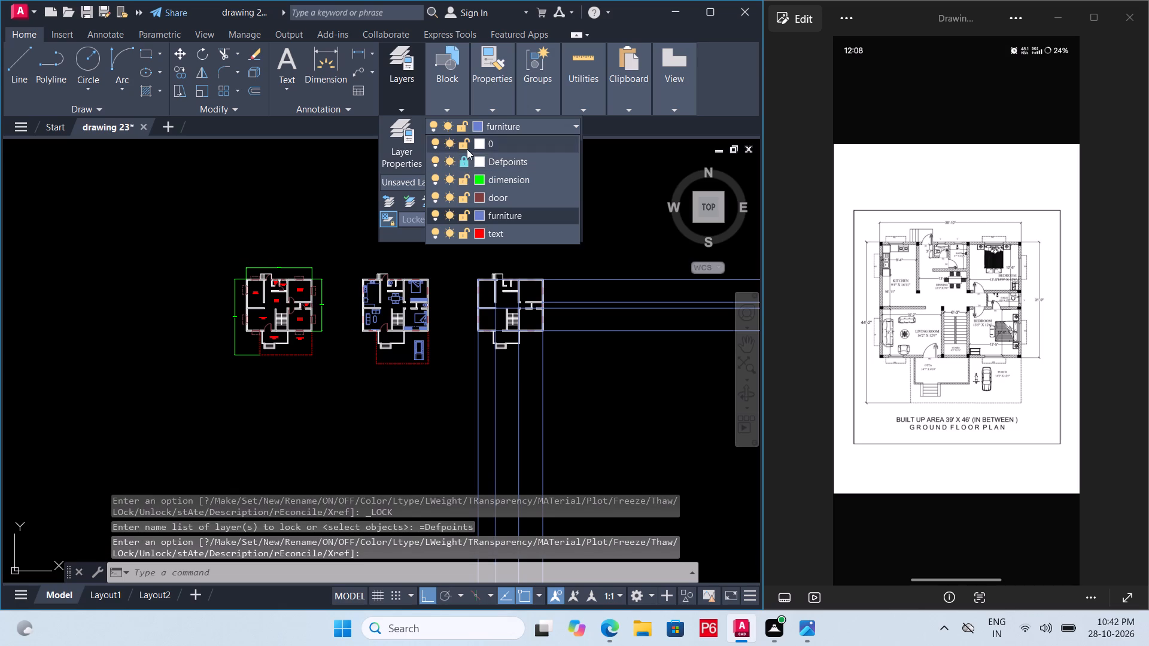
click(467, 149)
click(463, 179)
click(463, 194)
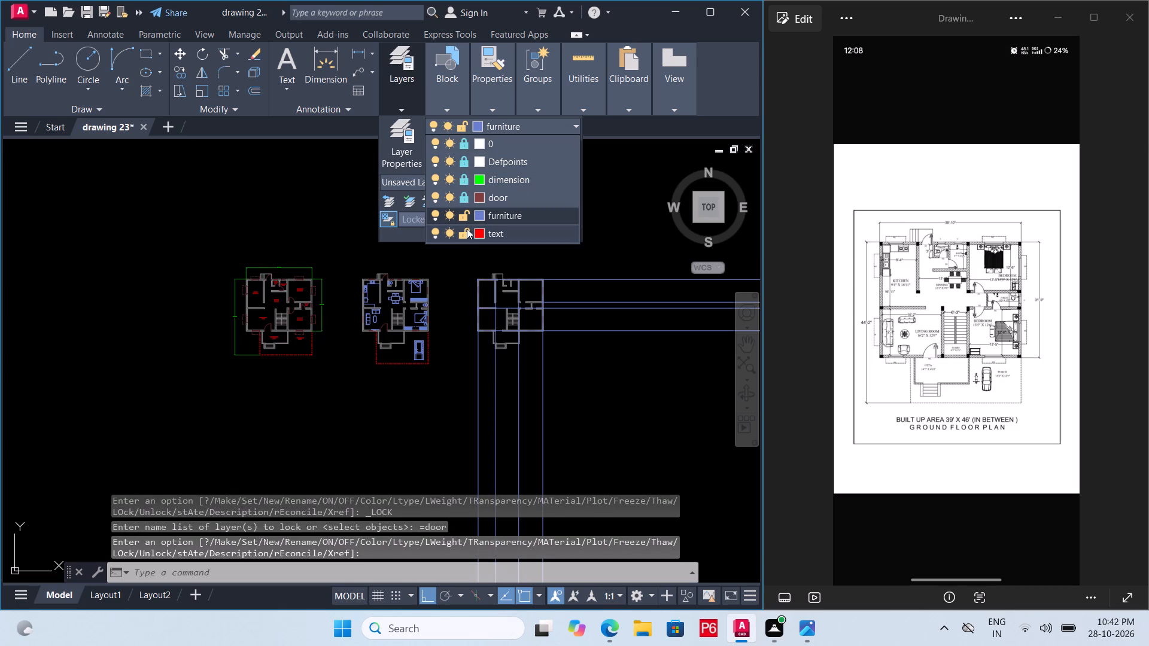
click(467, 230)
key(Escape)
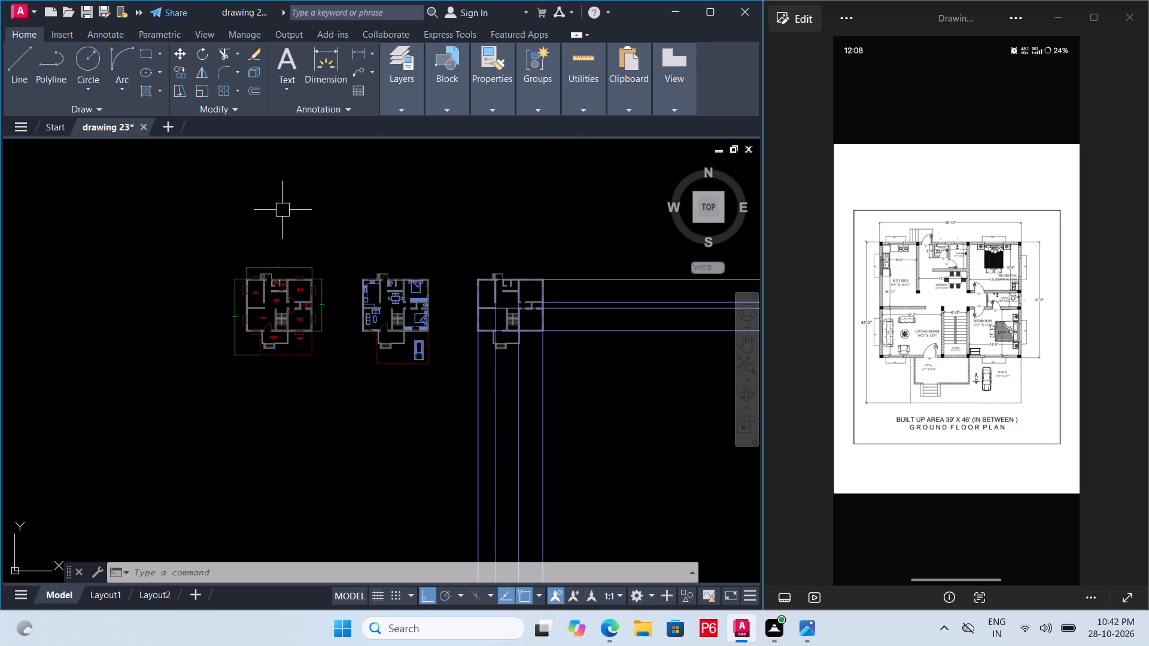
key(ctrl+s)
key(ctrl+s)
Make layer 0 the only unlocked layer by unlocking it and locking furniture, dimension and Defpoints.
middle_drag(577, 354, 454, 317)
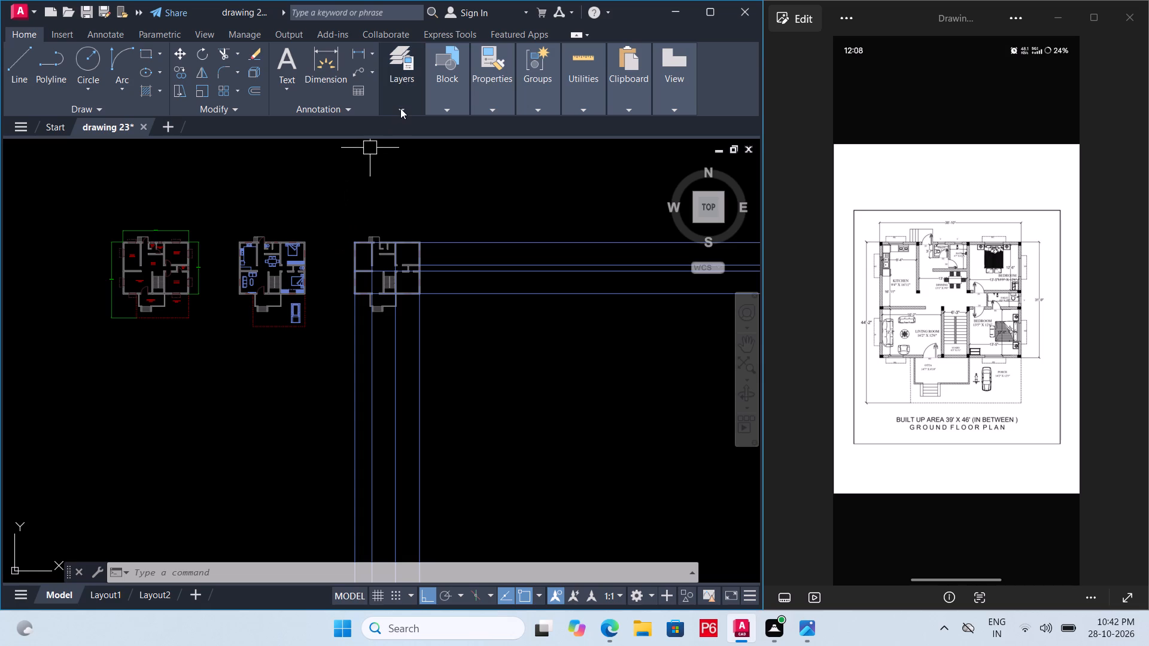
key(ctrl+z)
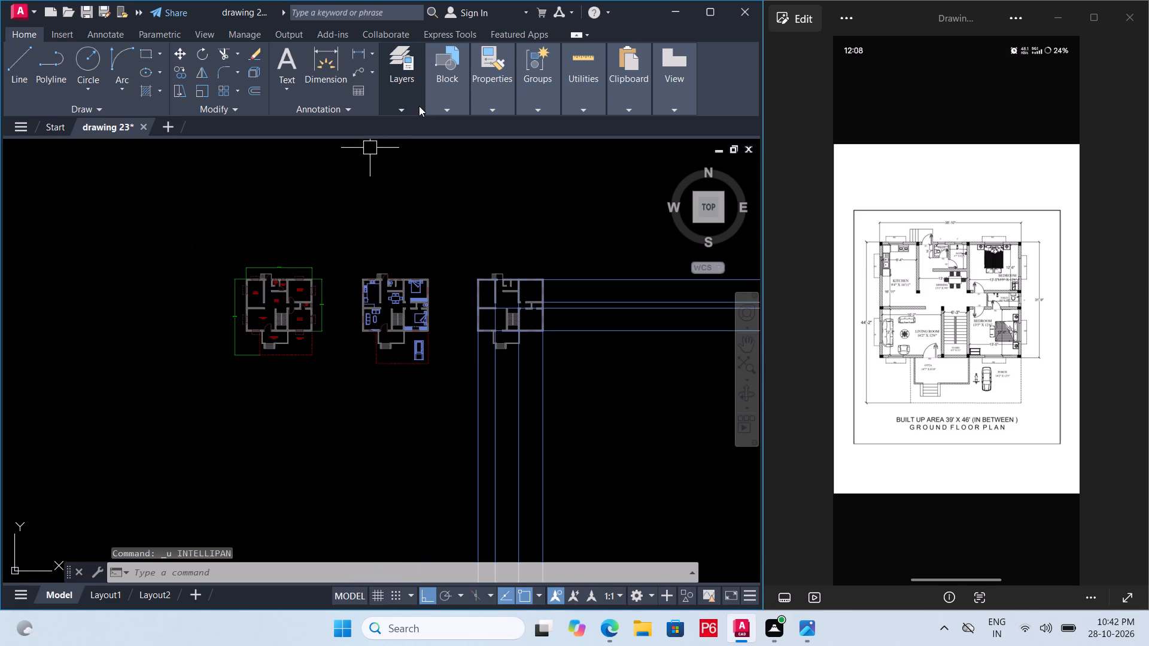
click(419, 106)
click(488, 130)
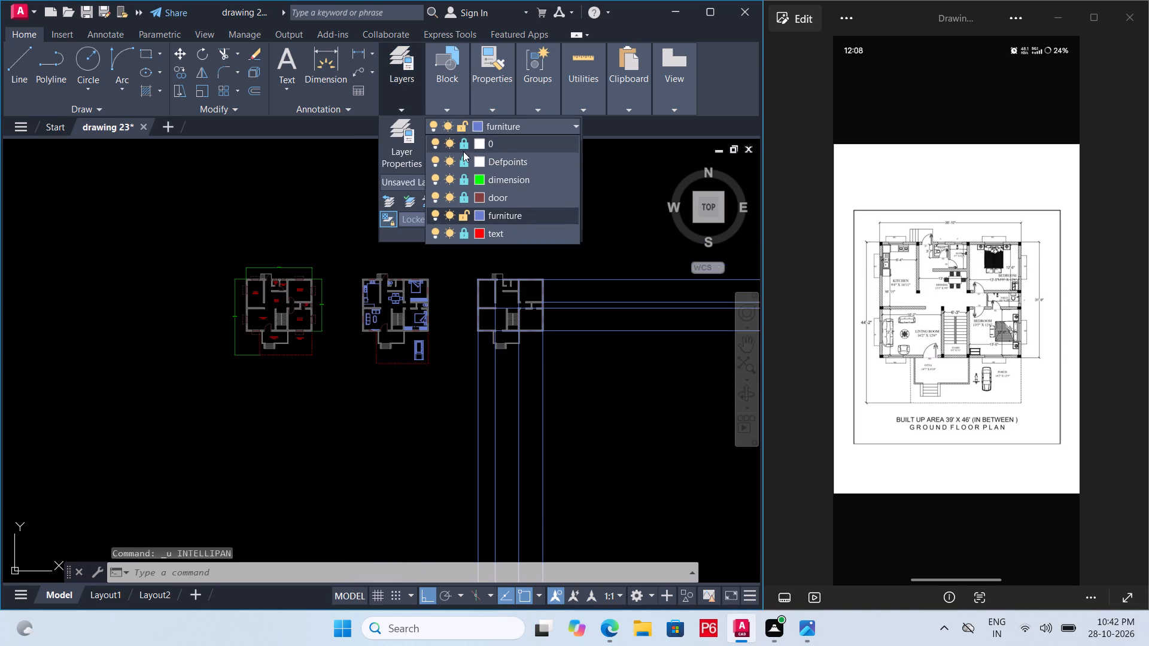
click(464, 148)
click(464, 161)
click(469, 179)
click(466, 197)
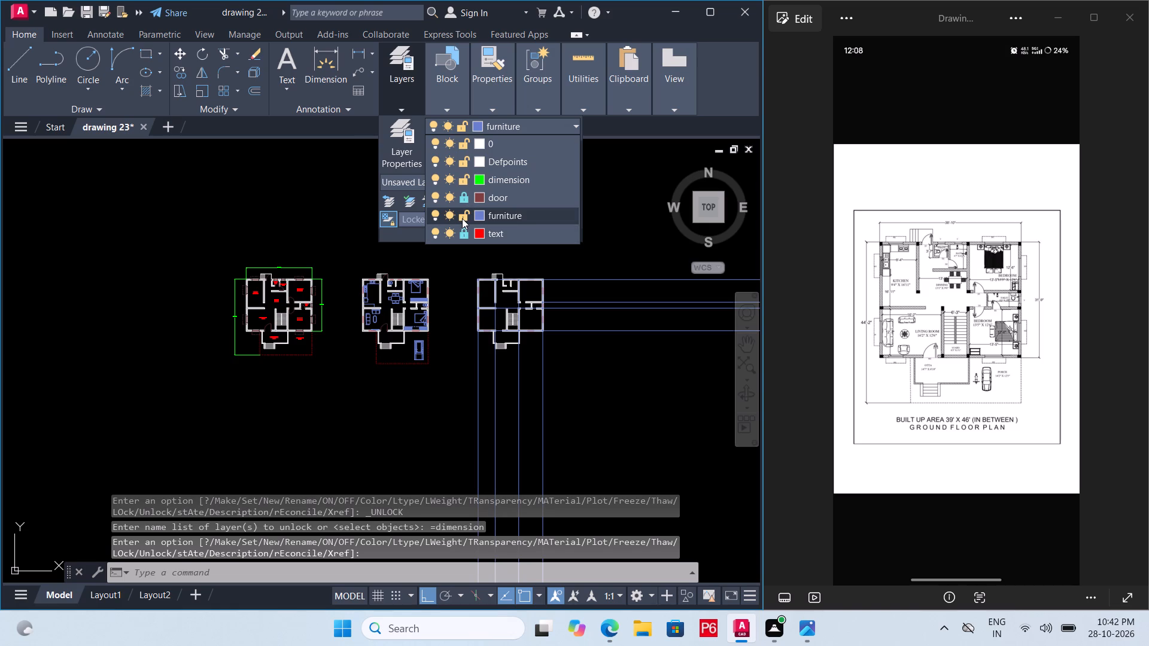
click(462, 218)
click(466, 176)
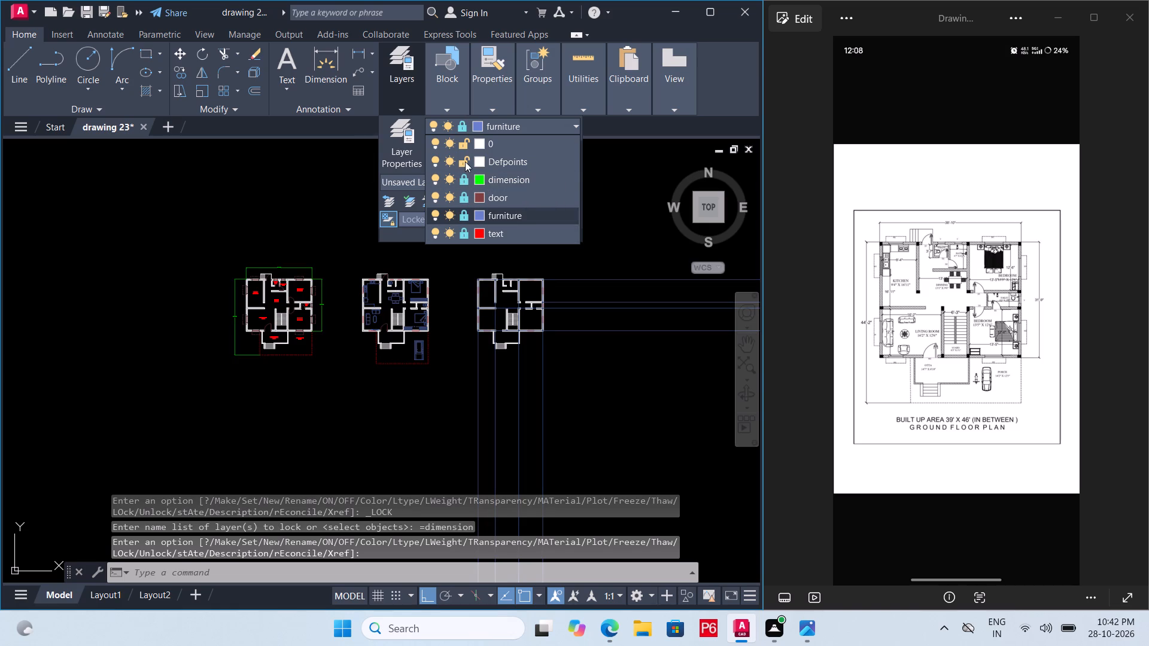
click(465, 161)
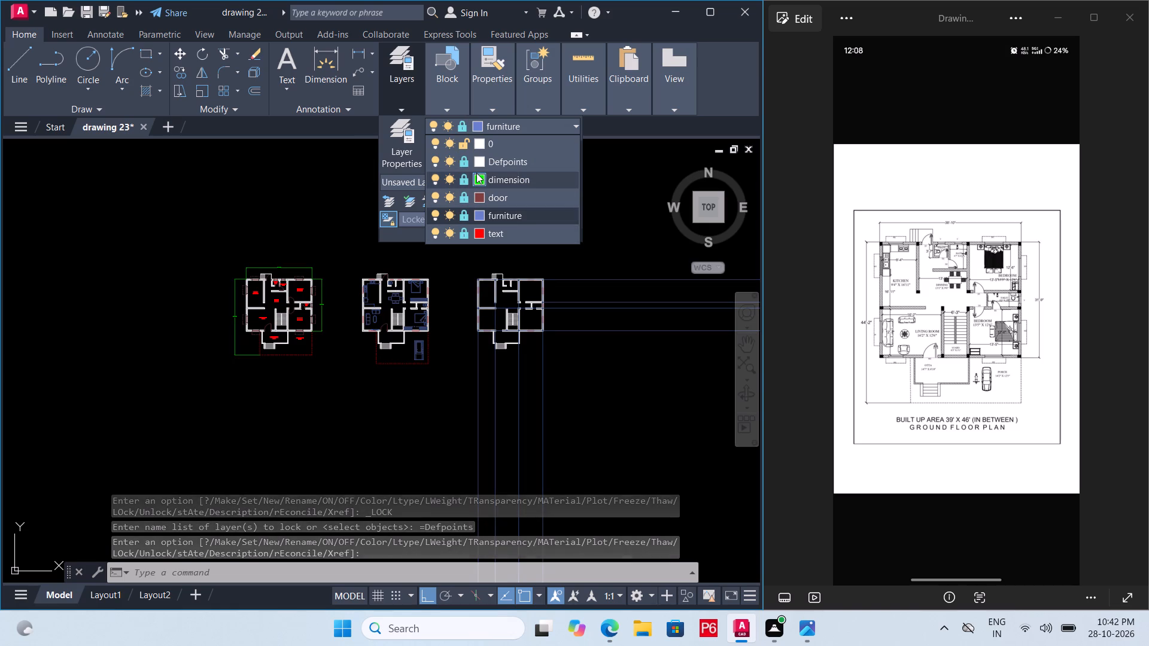
key(Escape)
key(ctrl+s)
key(ctrl+s)
key(ctrl+s)
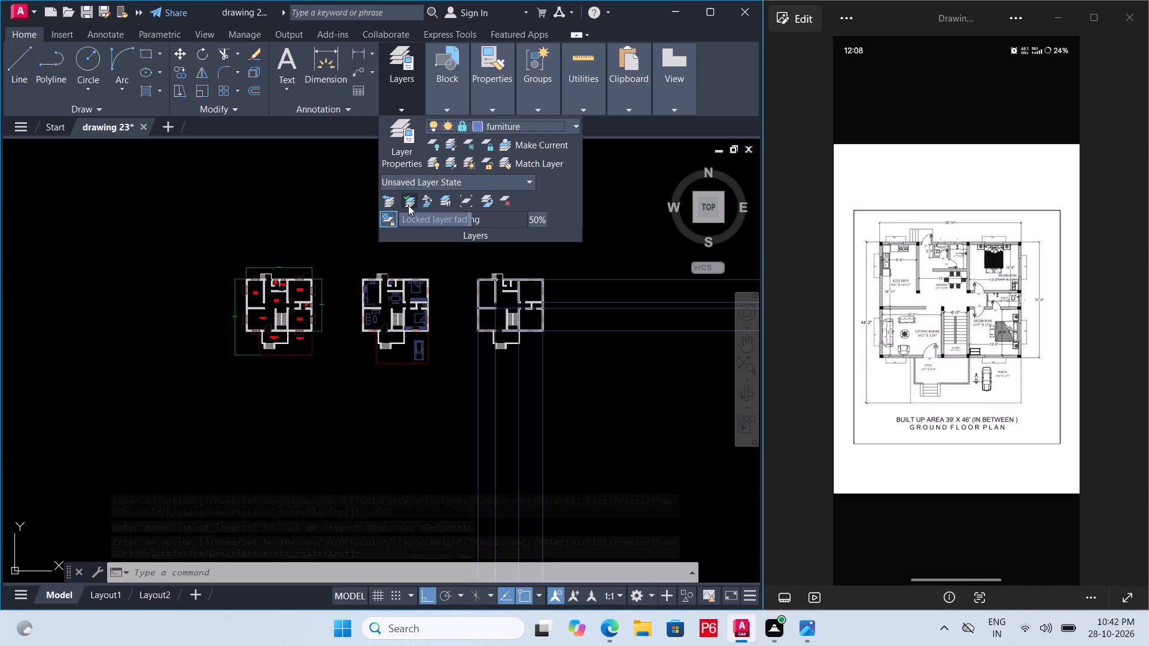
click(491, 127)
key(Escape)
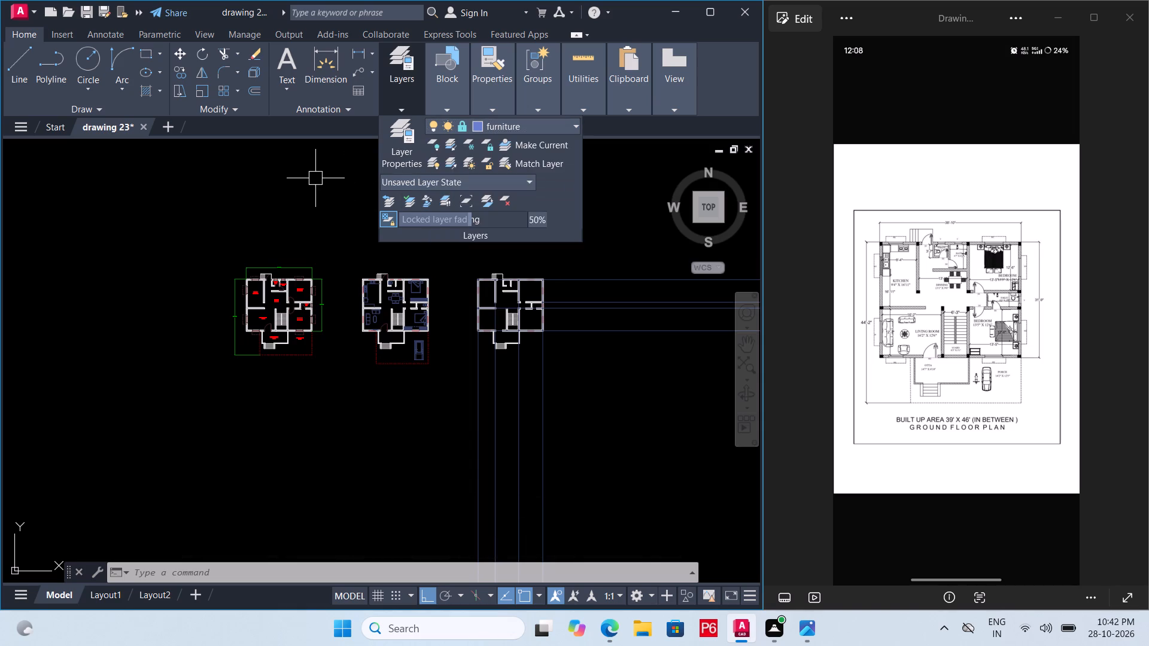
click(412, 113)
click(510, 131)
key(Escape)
Save the drawing.
key(ctrl+s)
key(ctrl+s)
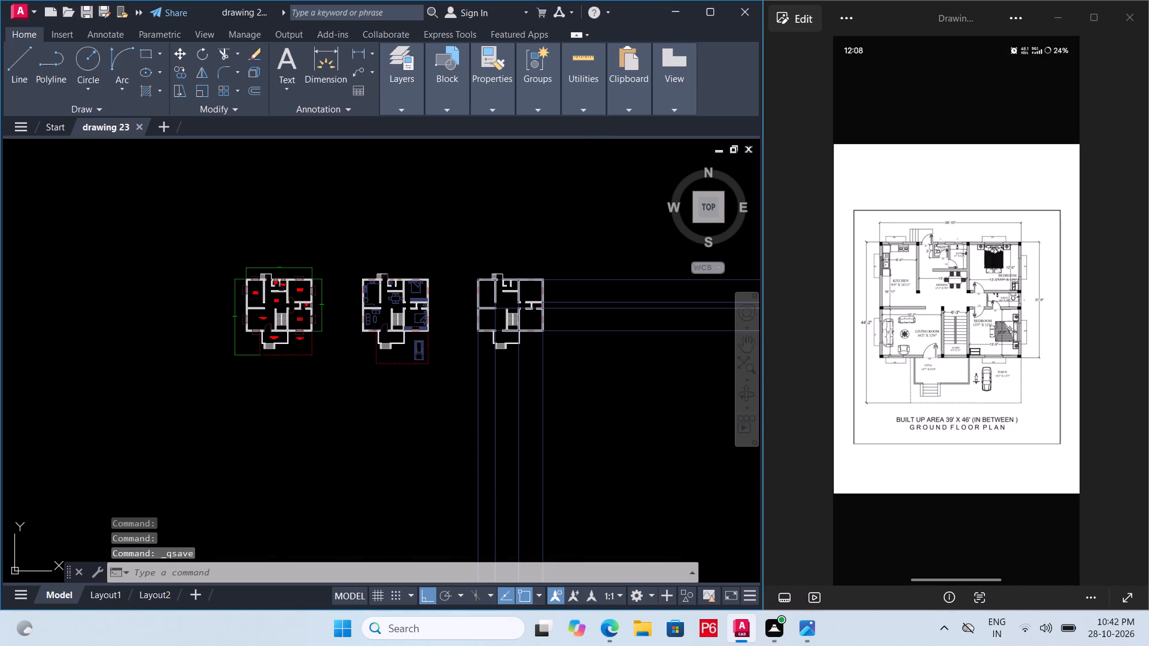
key(ctrl+s)
key(ctrl+s)
key(ctrl+s)
key(ctrl+s)
key(ctrl+s)
Move the unfurnished wall-plan copy off the centre-line grid to the empty space below the dimensioned plan, and save the drawing.
scroll(557, 353, up, 1)
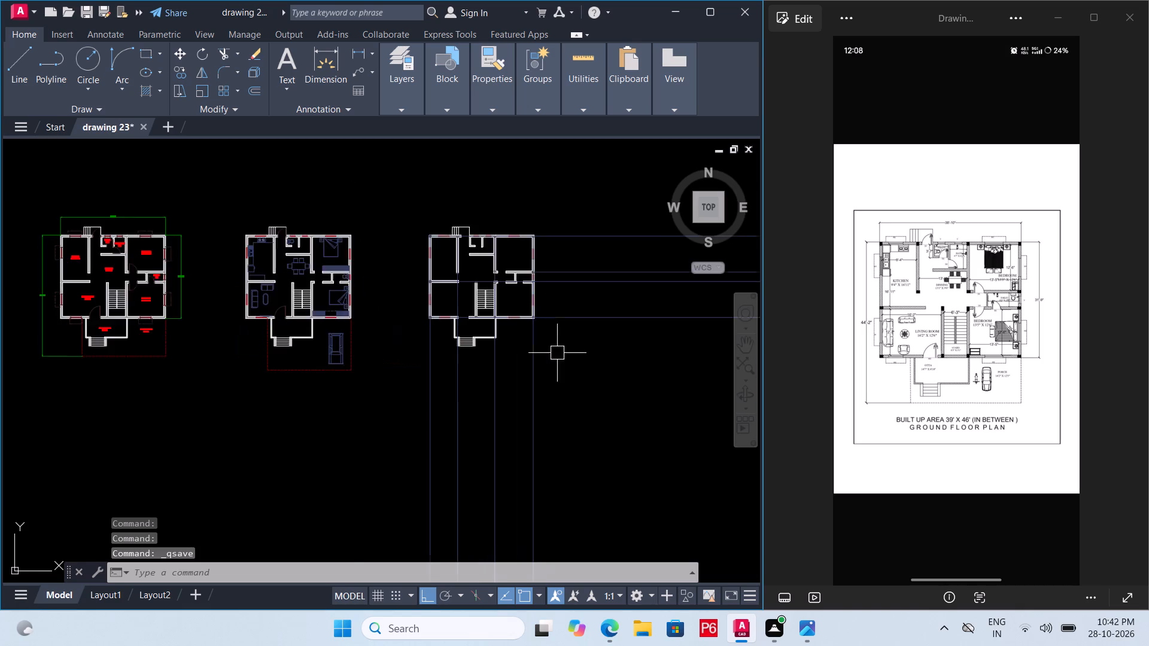
scroll(557, 353, up, 1)
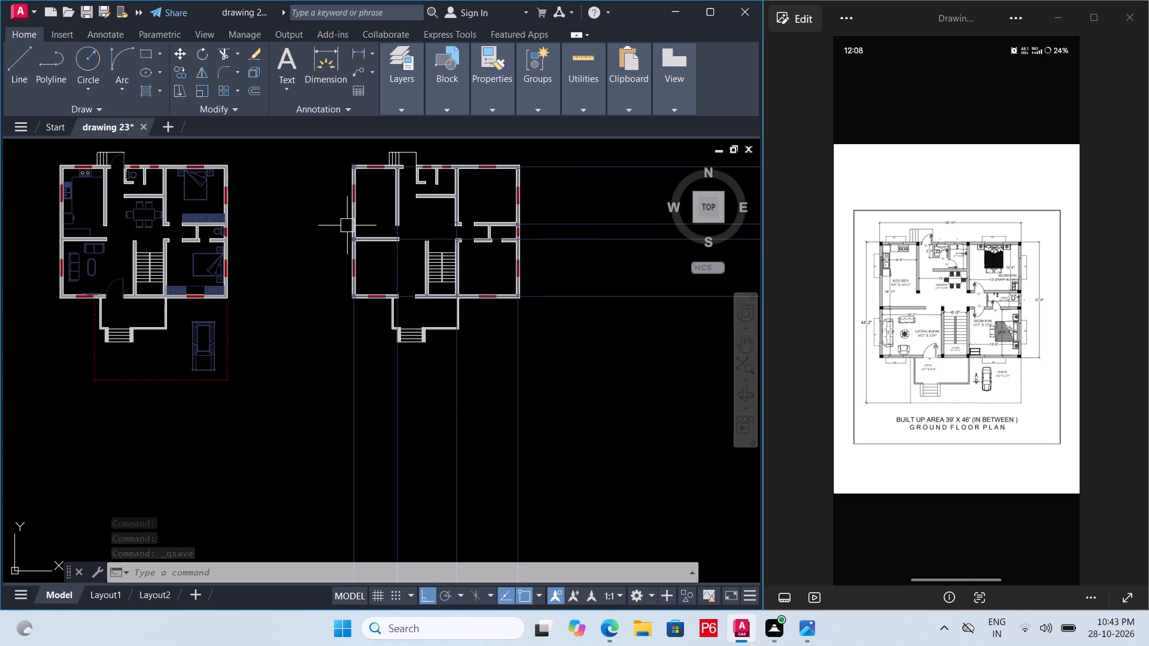
scroll(360, 217, up, 1)
scroll(382, 317, down, 1)
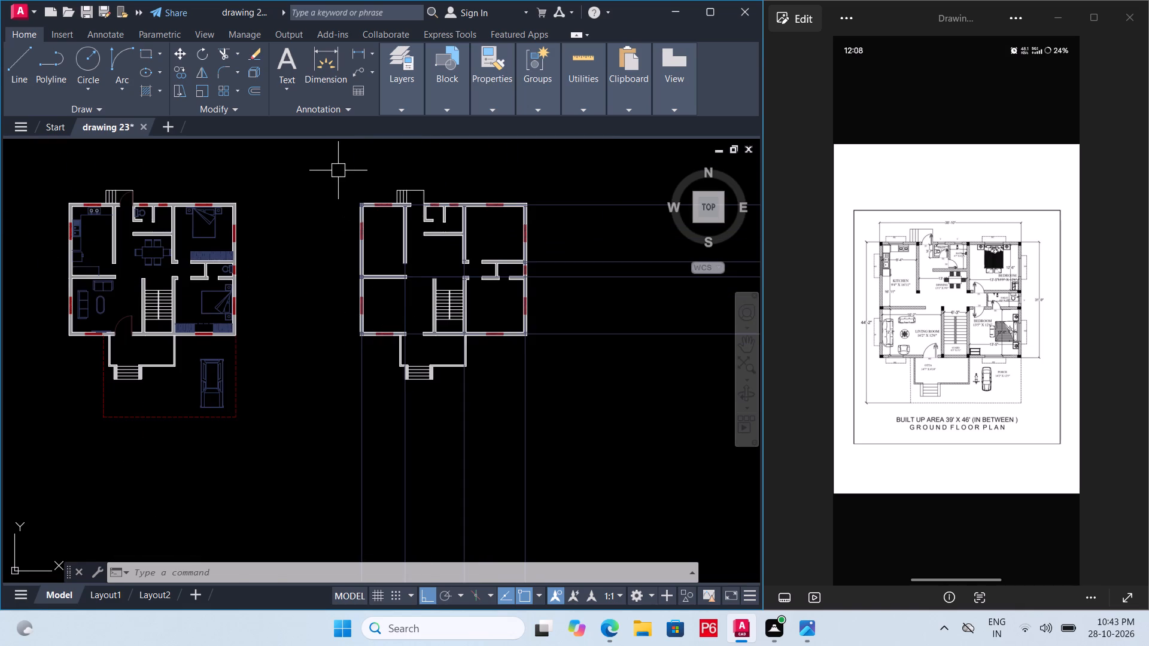
click(332, 167)
click(574, 432)
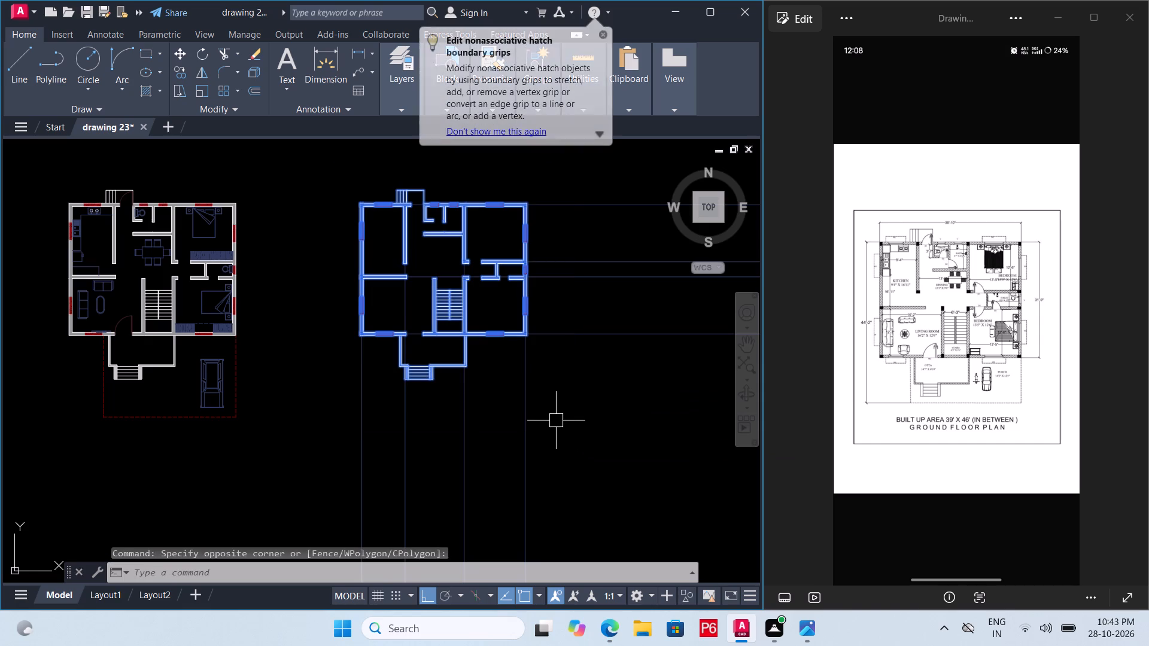
key(m)
key(space)
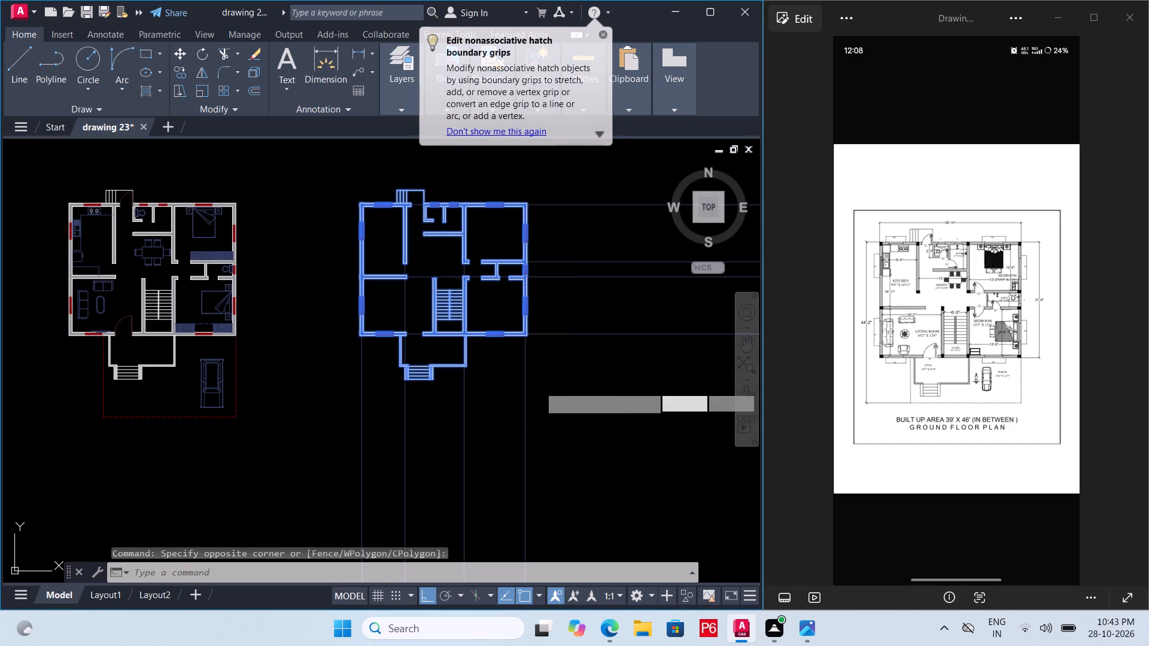
click(519, 334)
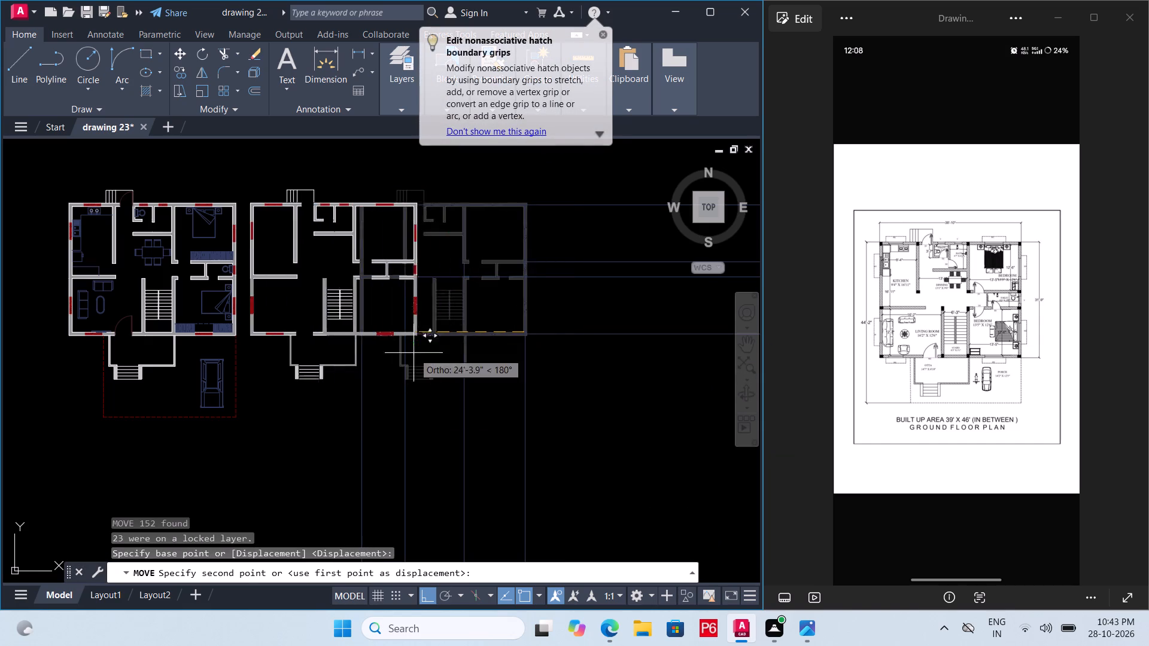
scroll(414, 353, down, 5)
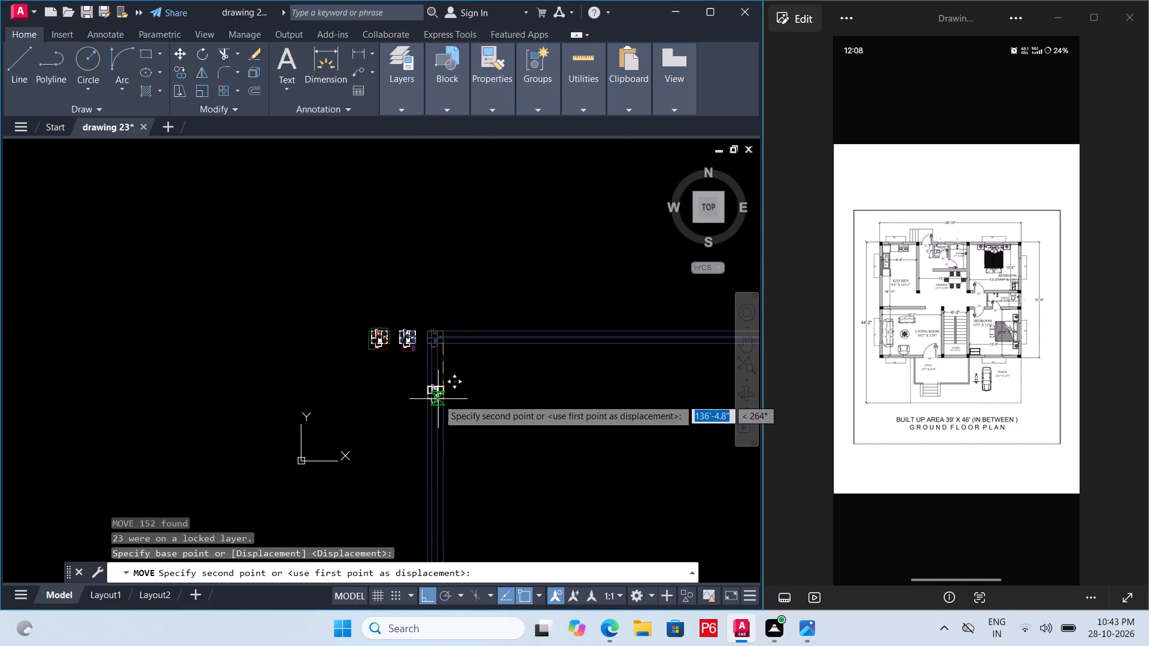
key(F8)
click(384, 385)
key(Escape)
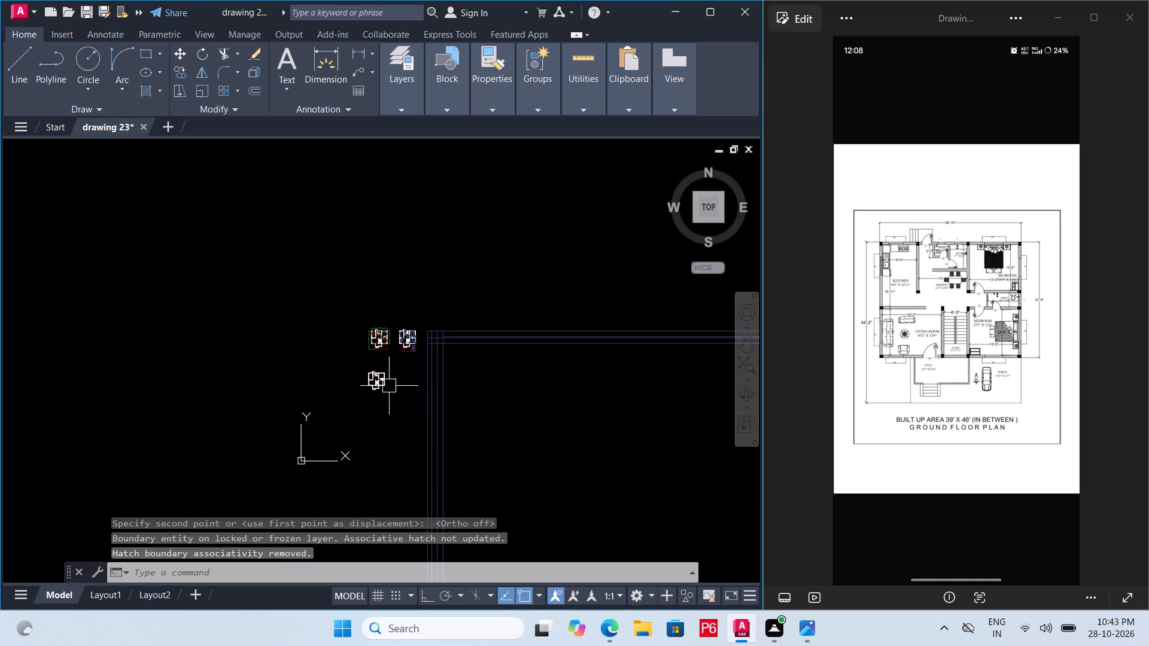
key(ctrl+s)
key(ctrl+s)
key(ctrl+s)
Unlock the Defpoints, dimension, door, text and furniture layers, and save the drawing.
scroll(437, 331, up, 5)
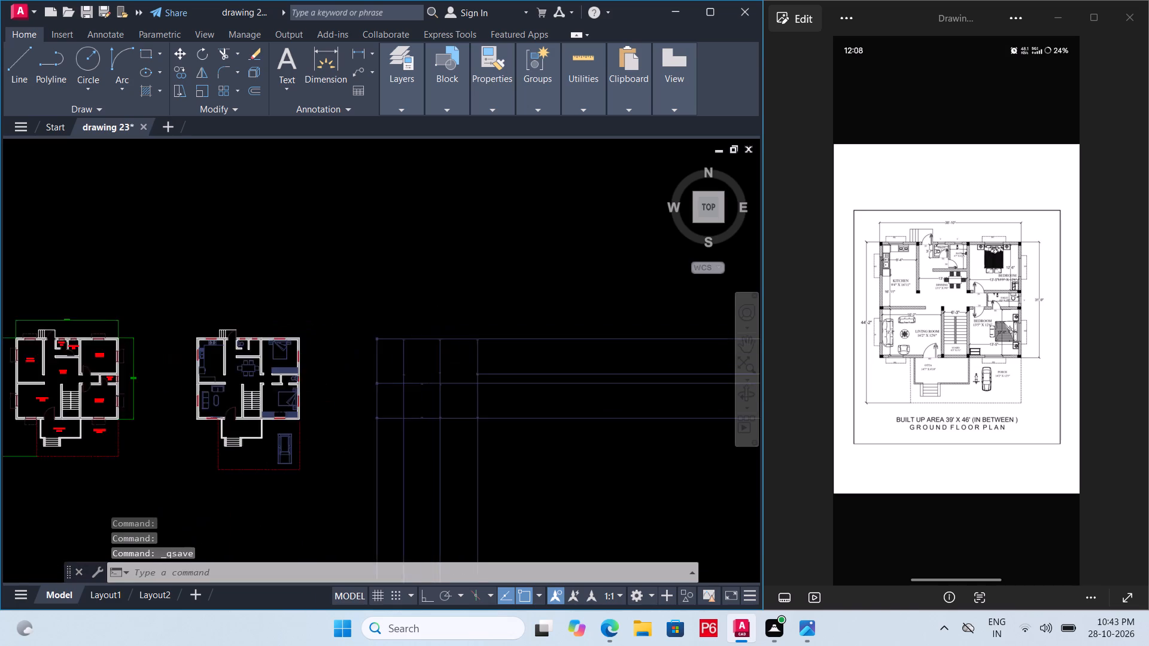
middle_drag(434, 378, 452, 302)
scroll(434, 378, down, 1)
scroll(452, 302, up, 2)
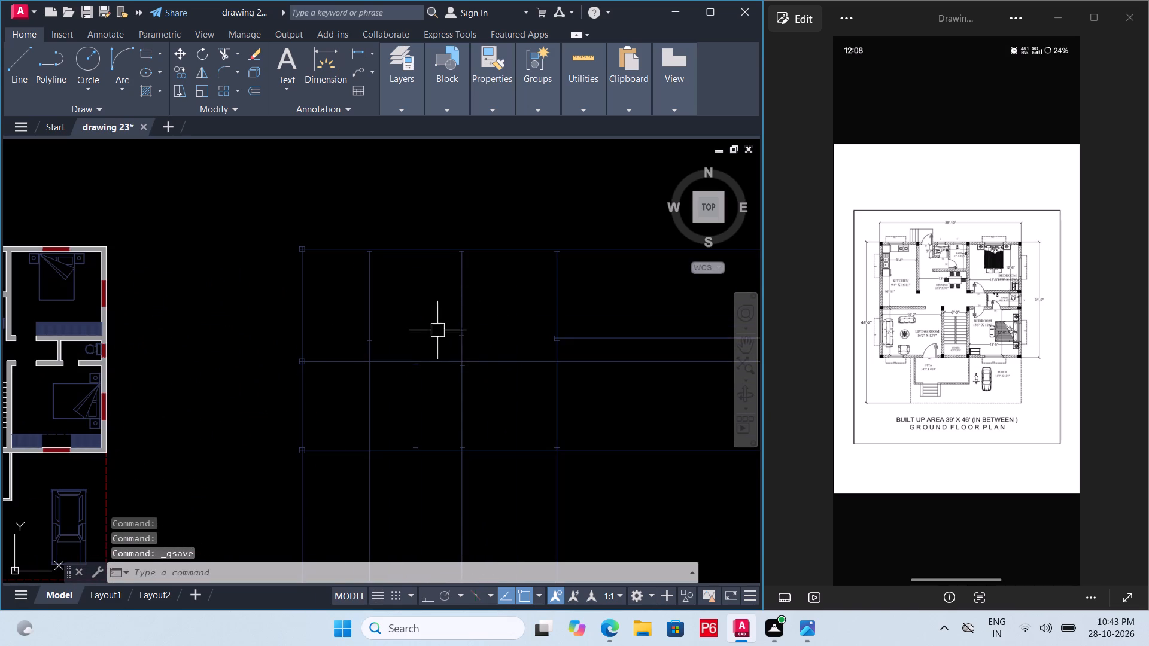
drag(408, 103, 421, 101)
click(421, 106)
double_click(489, 130)
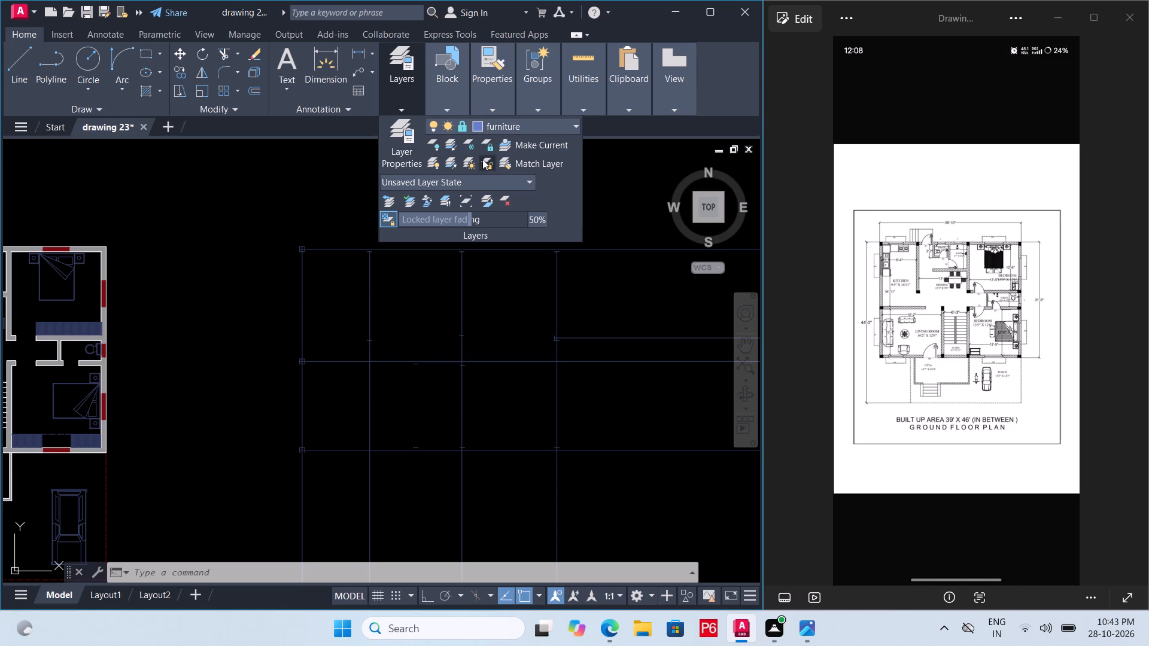
click(507, 132)
click(463, 161)
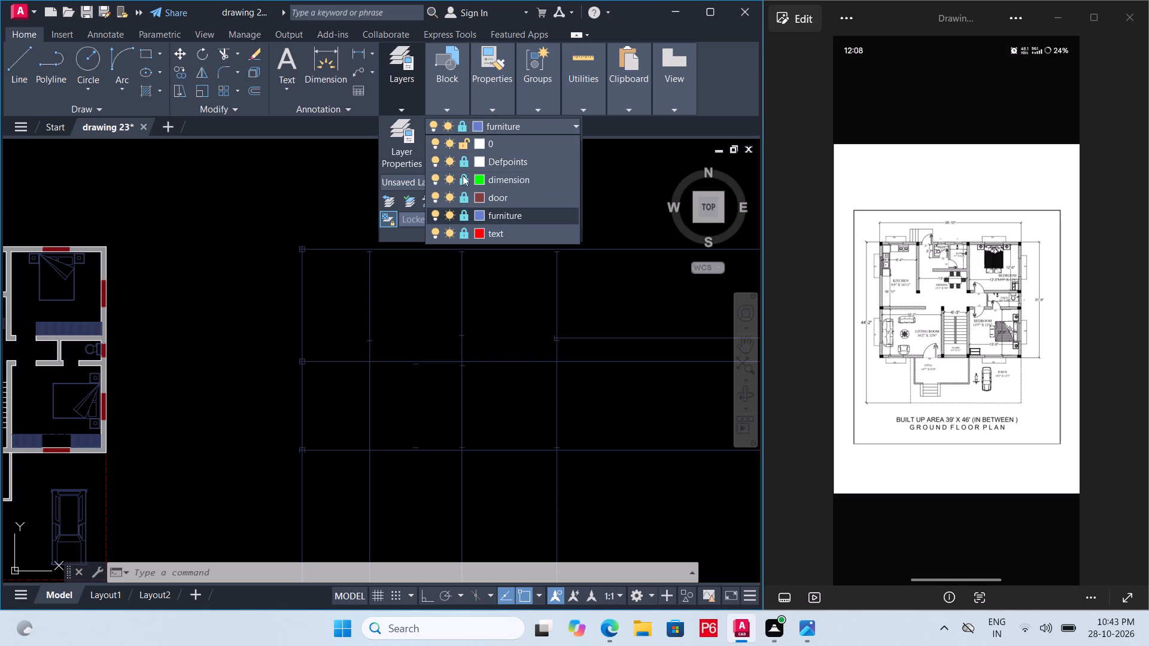
click(463, 177)
click(466, 201)
drag(466, 220, 466, 233)
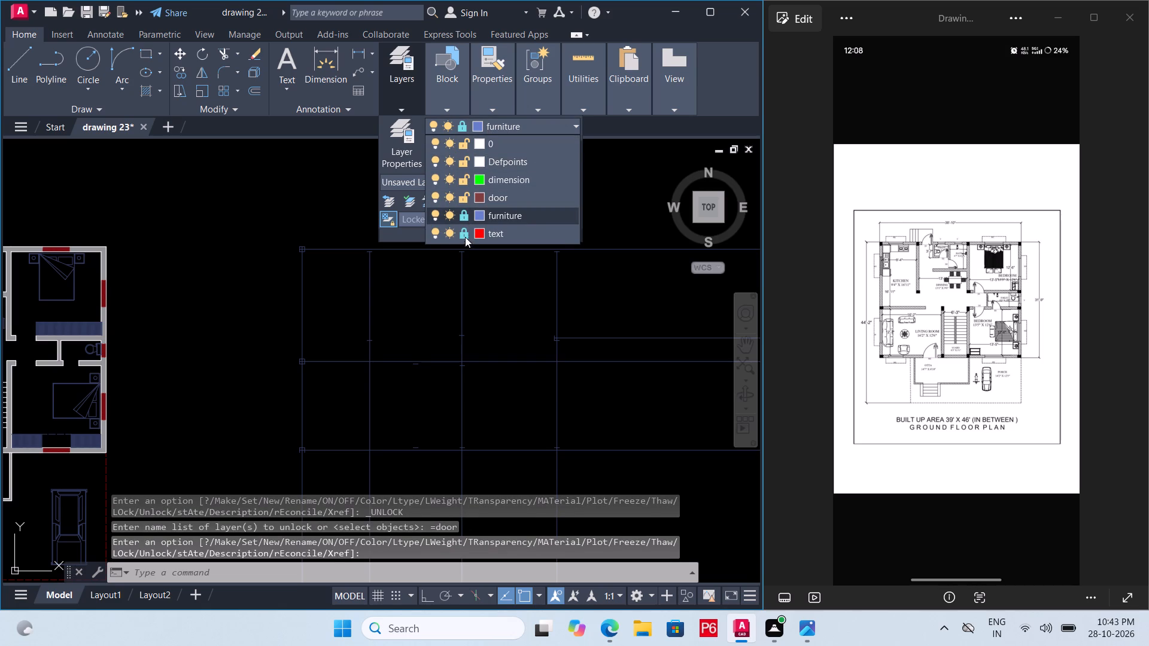
click(464, 231)
click(466, 215)
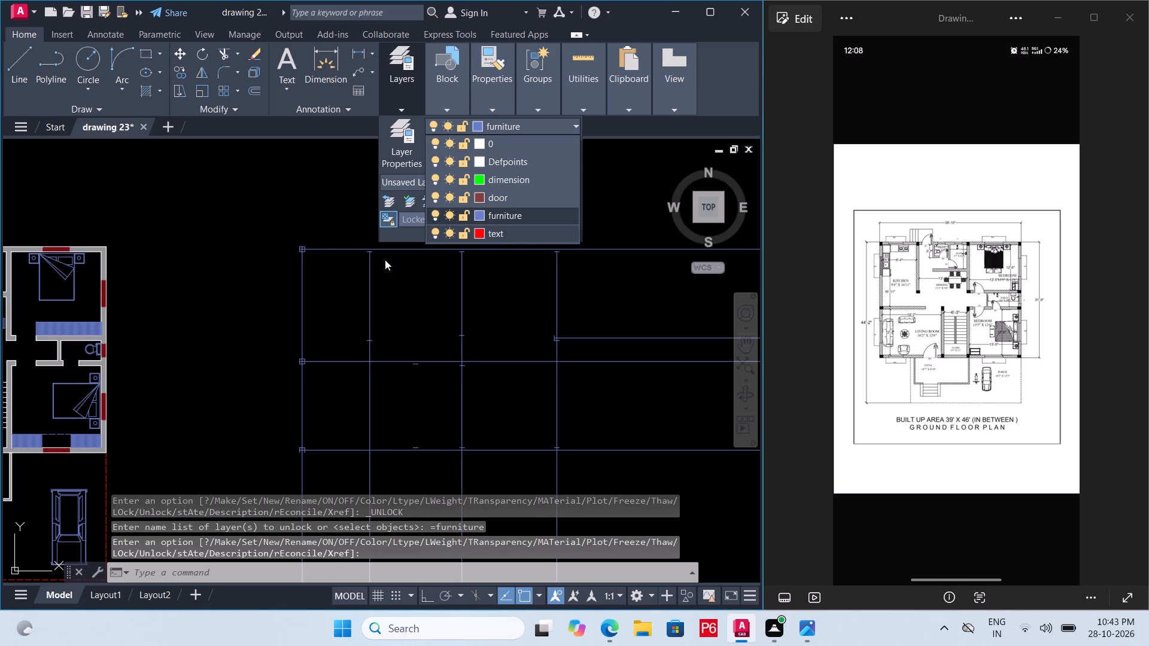
key(Escape)
scroll(332, 250, down, 1)
key(ctrl+s)
key(ctrl+s)
key(ctrl+s)
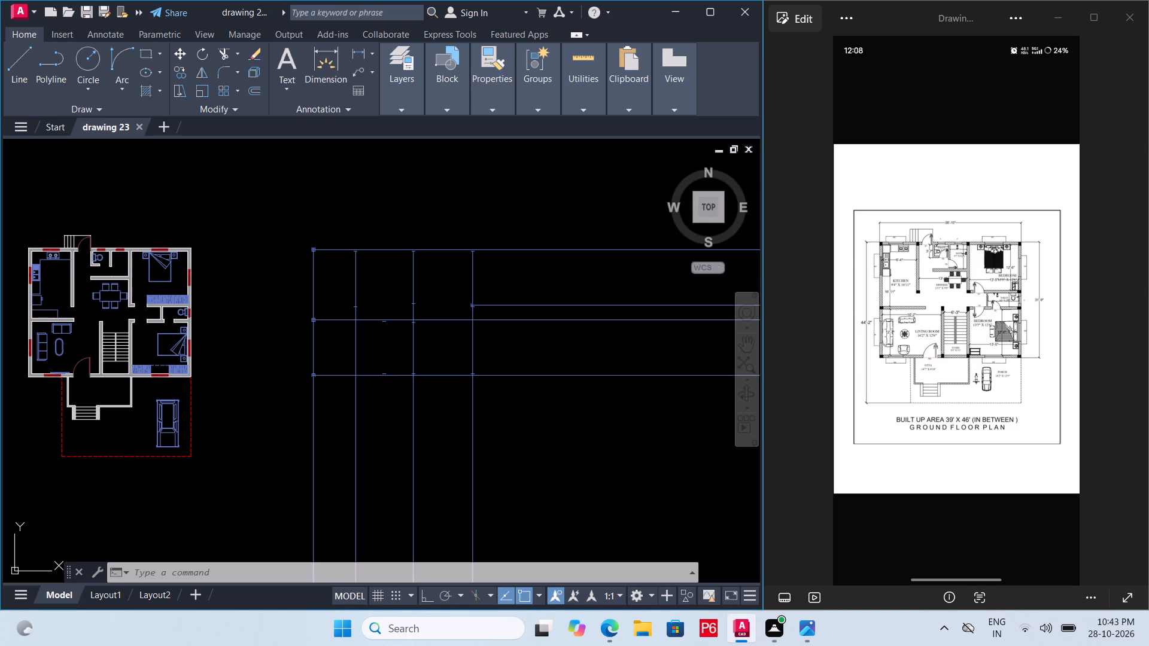
key(ctrl+s)
key(ctrl+s)
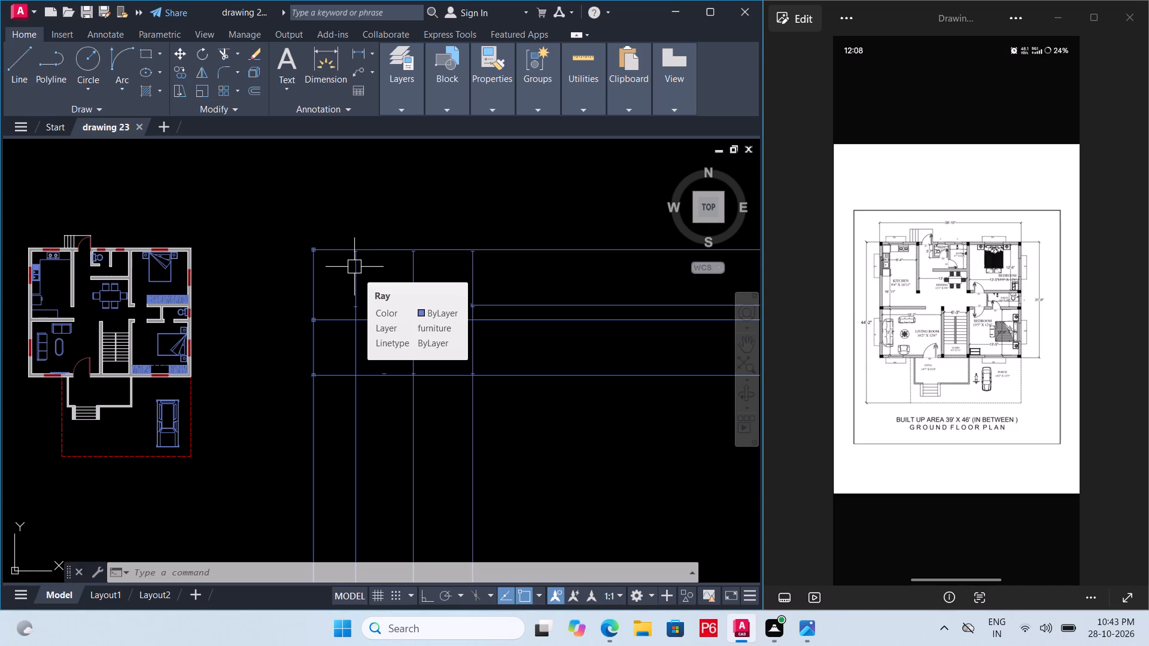
Delete the four short horizontal construction lines near the grid's middle horizontal centre line.
click(390, 466)
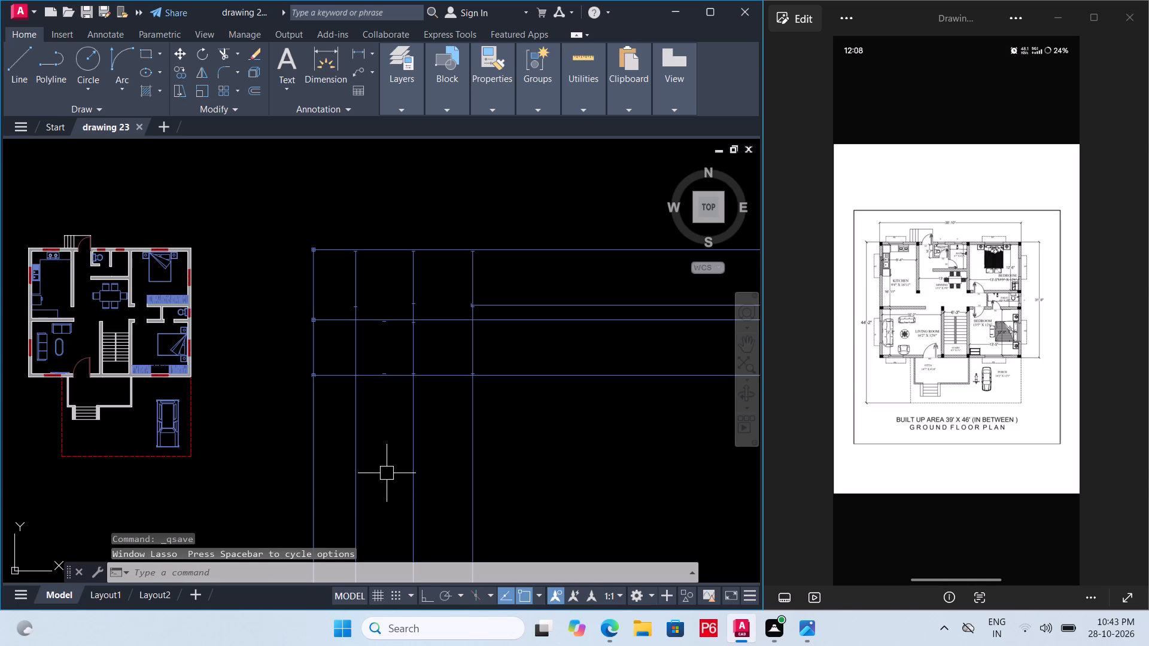
scroll(364, 303, up, 2)
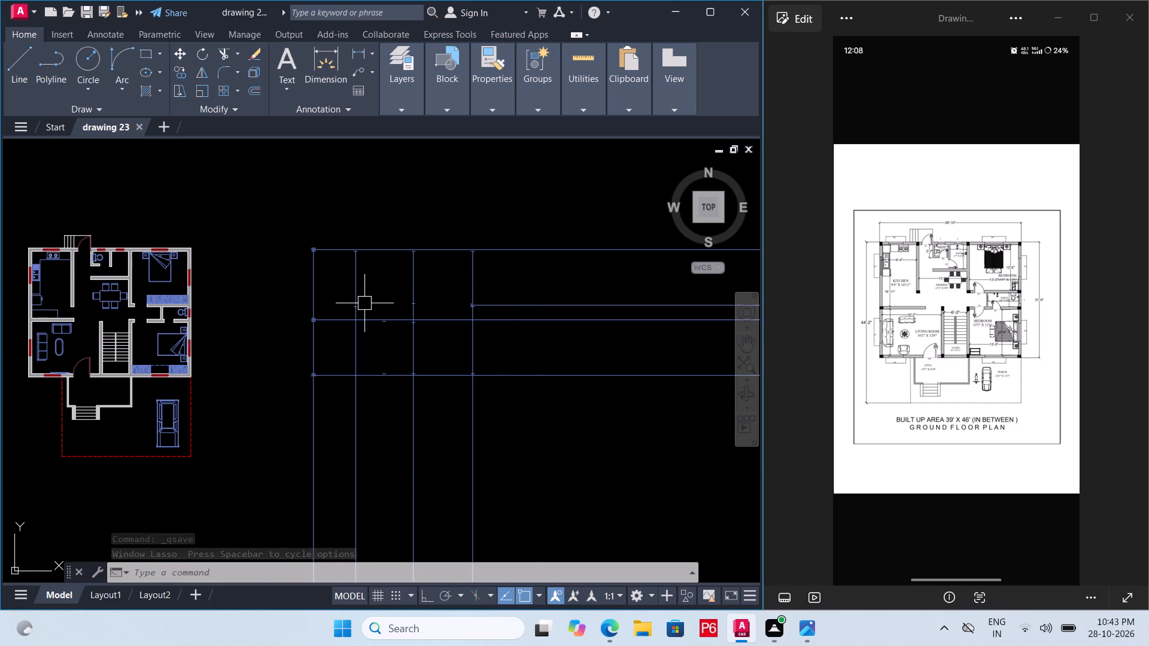
middle_drag(366, 337, 370, 321)
scroll(407, 343, up, 2)
click(424, 319)
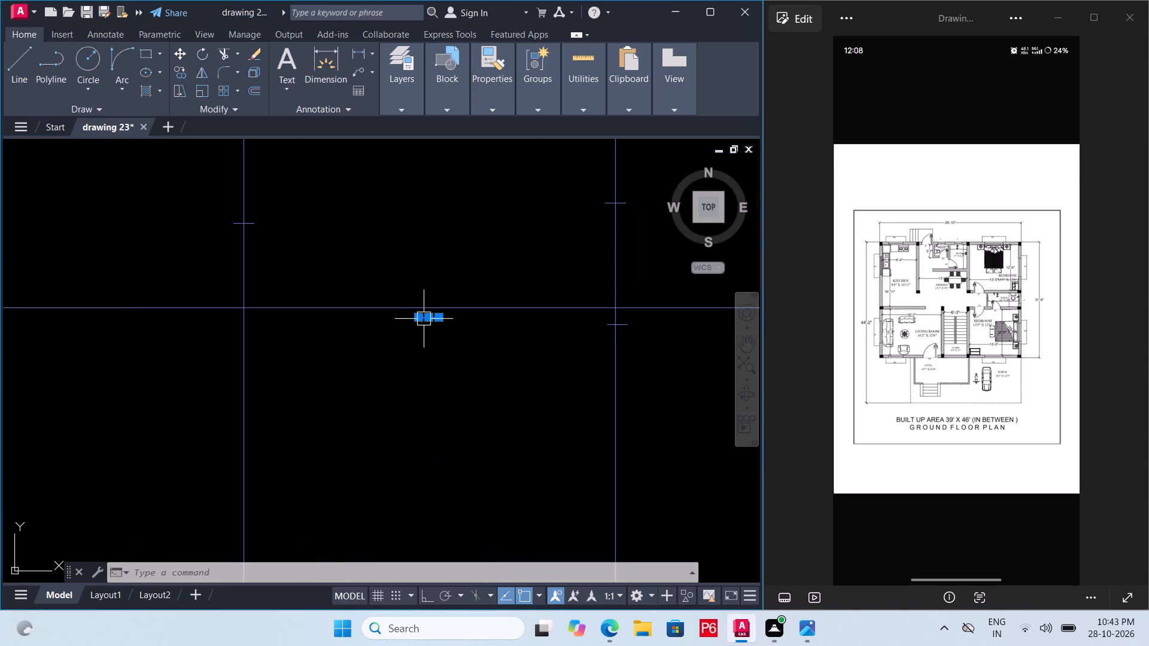
key(Delete)
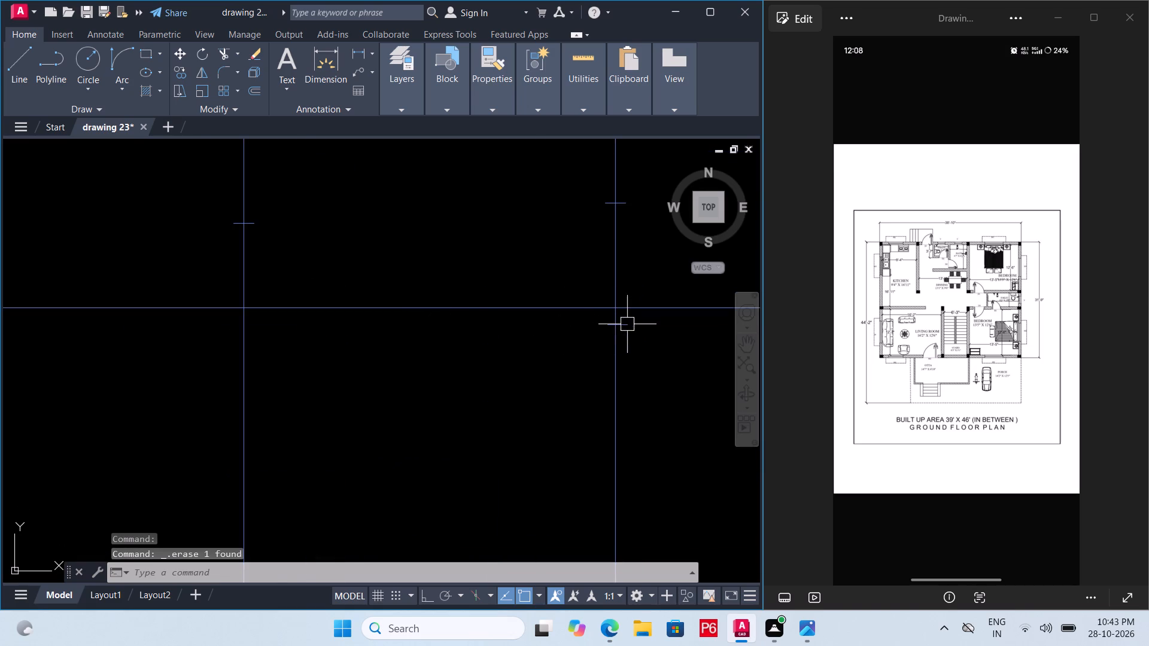
click(635, 325)
key(Delete)
click(622, 322)
key(Delete)
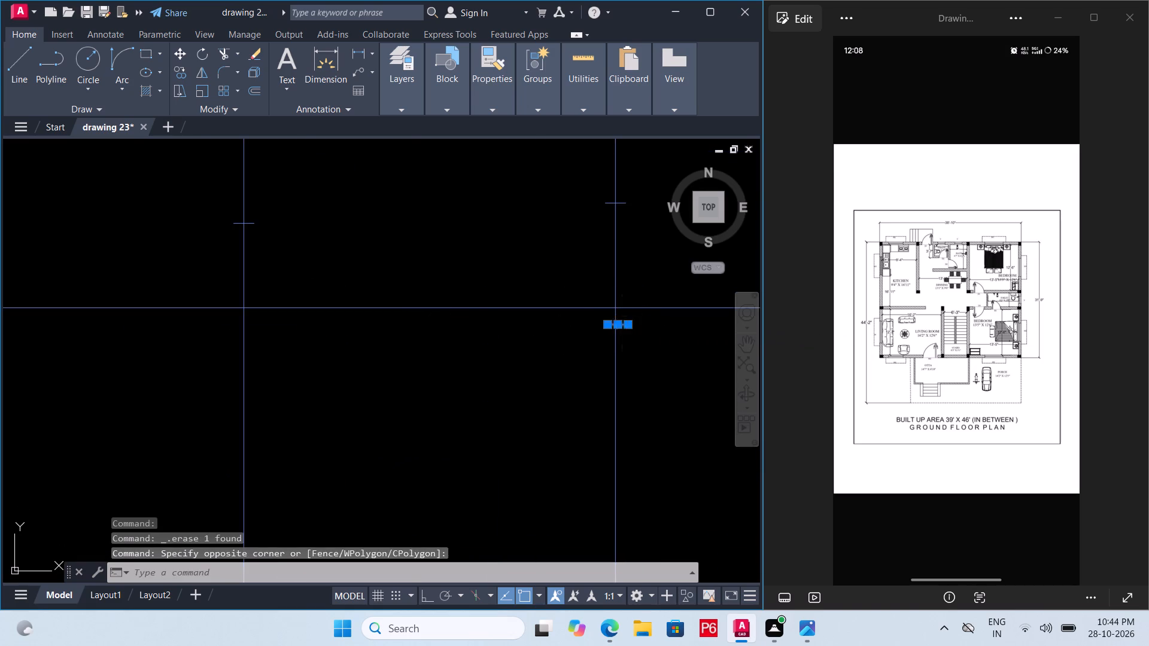
click(628, 200)
key(Delete)
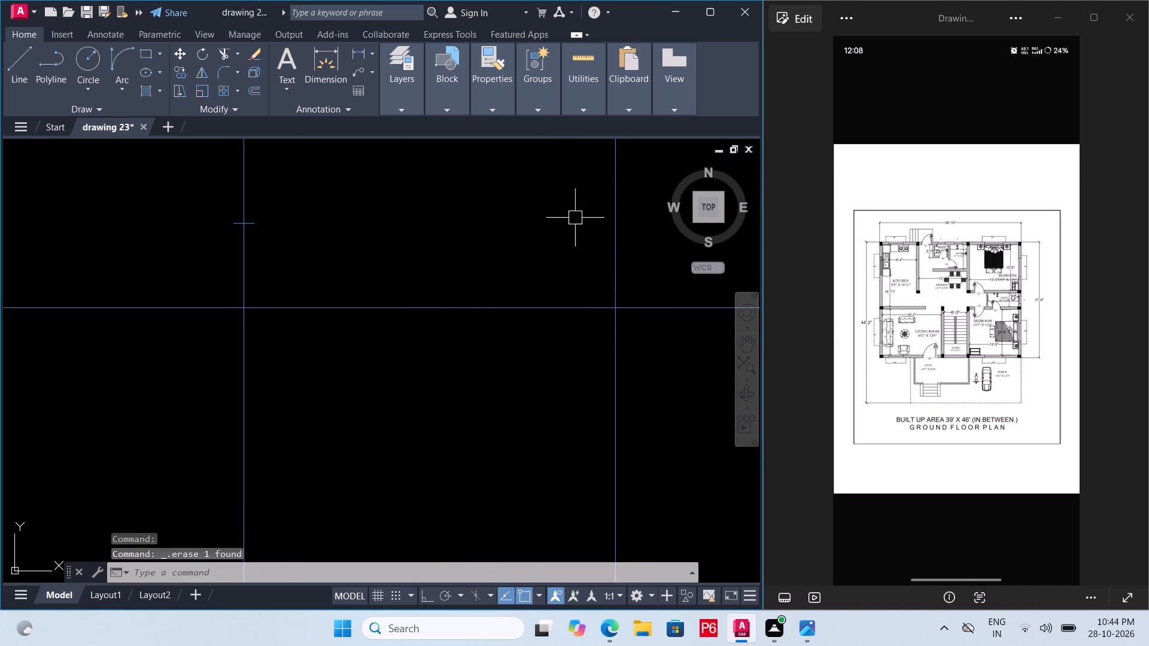
click(253, 222)
key(Delete)
Delete the short construction lines at the starting end of the short horizontal ray on the grid's last vertical centre line.
scroll(276, 273, down, 3)
scroll(472, 269, up, 2)
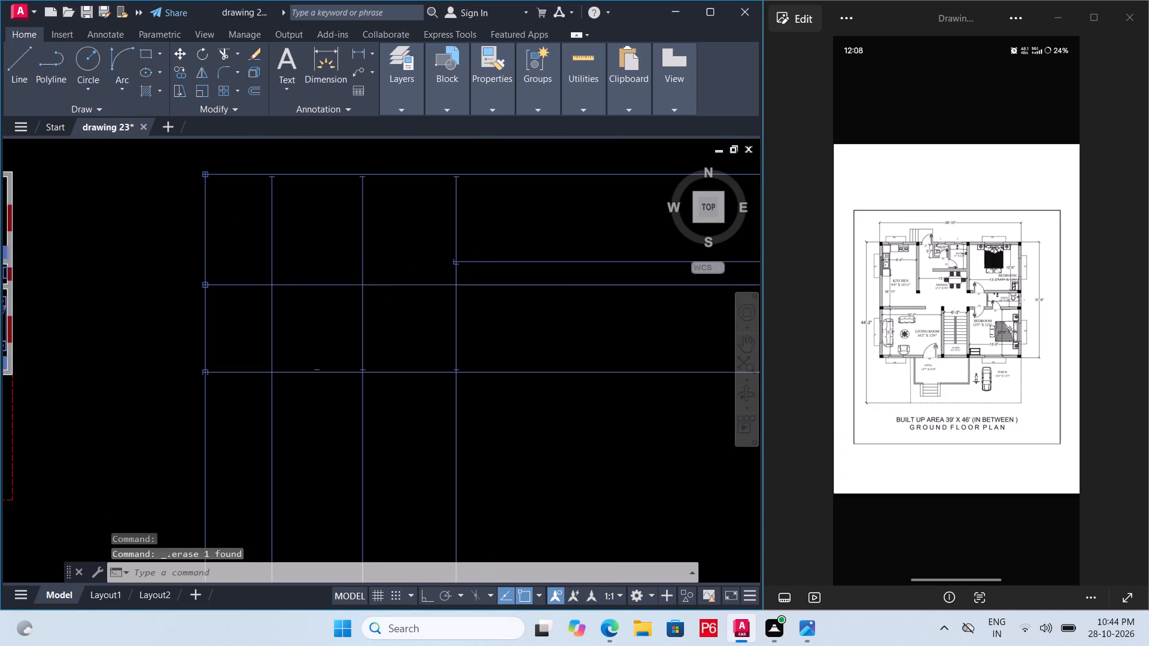
scroll(472, 269, up, 2)
click(382, 236)
key(Delete)
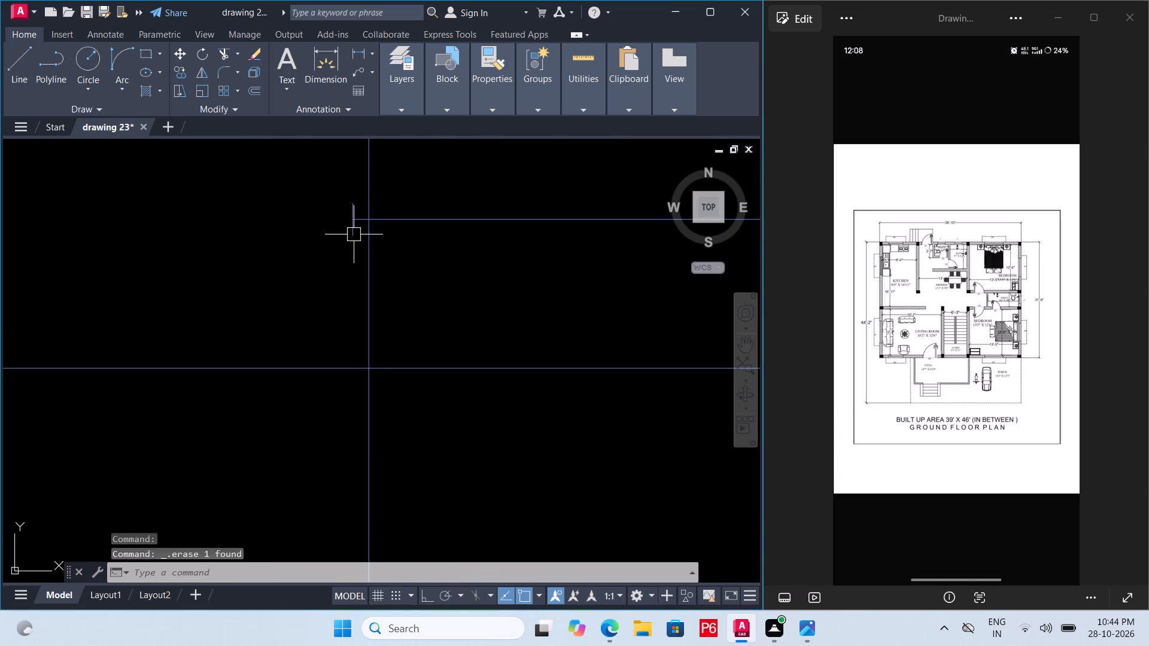
click(346, 231)
key(Delete)
Delete the four lines of the square column outline at the grid's top-left corner, leaving the crossing centre lines.
scroll(368, 278, down, 4)
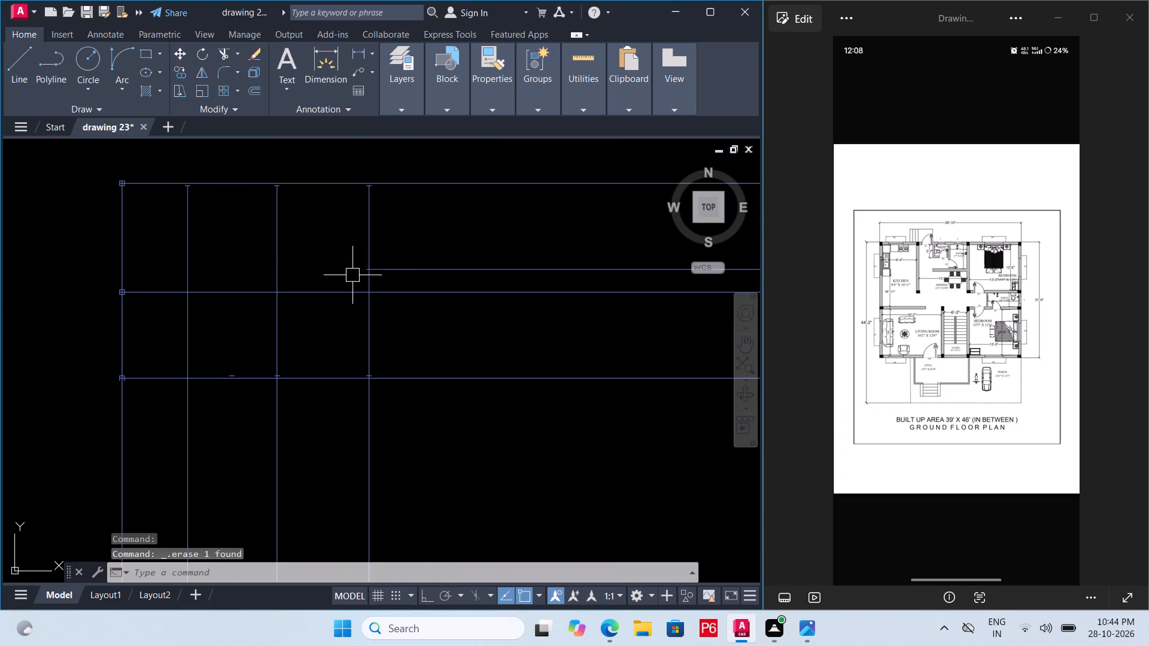
scroll(83, 196, up, 2)
scroll(150, 160, up, 3)
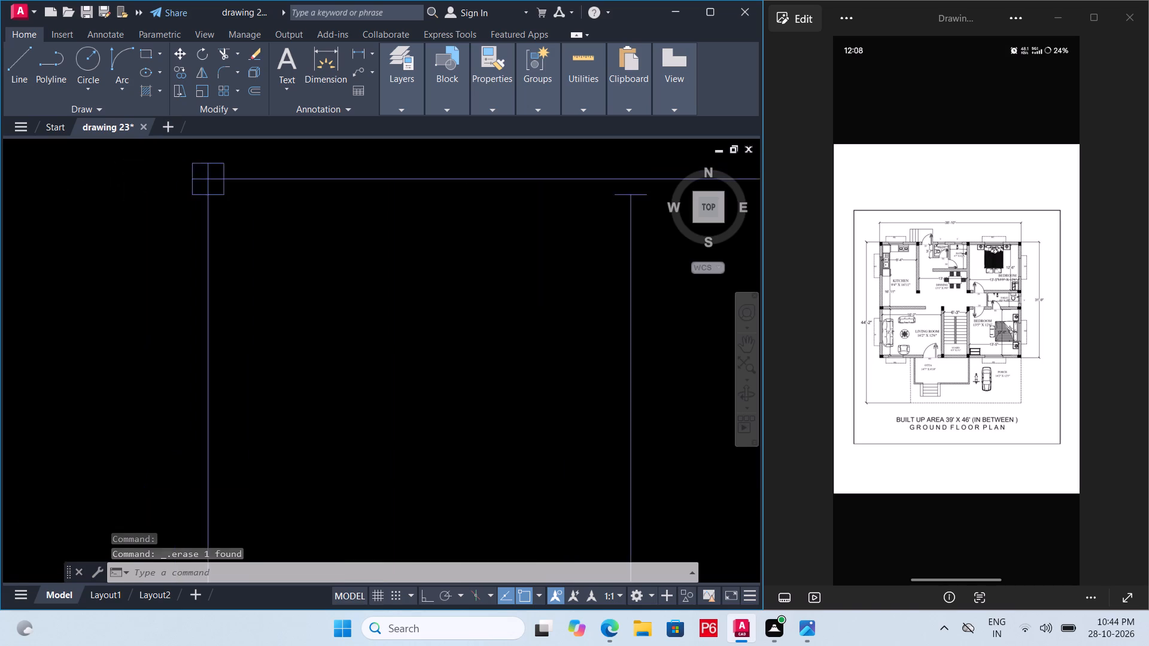
scroll(184, 185, up, 2)
click(246, 179)
key(Delete)
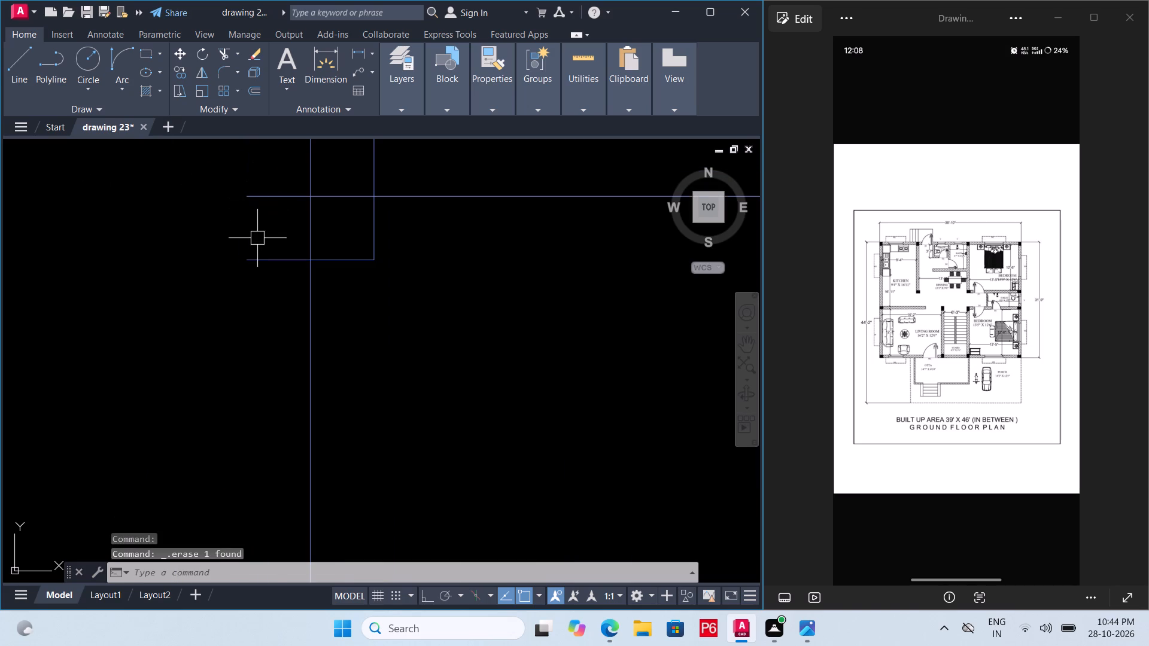
click(257, 252)
double_click(257, 261)
key(Delete)
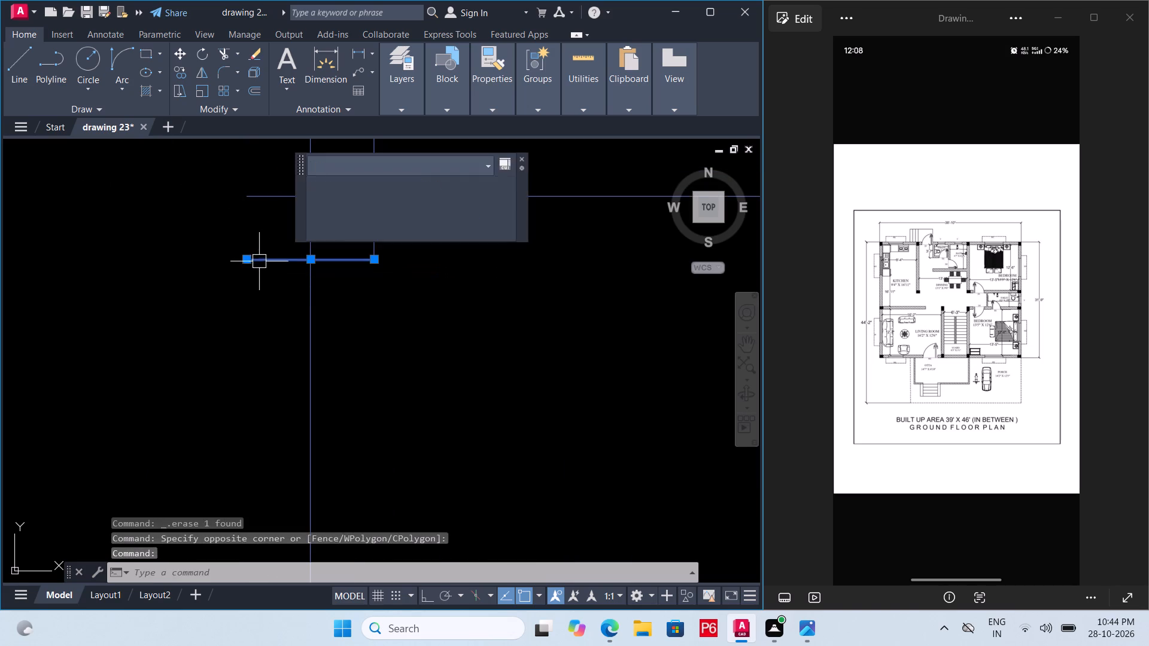
click(375, 226)
key(Delete)
scroll(335, 313, down, 1)
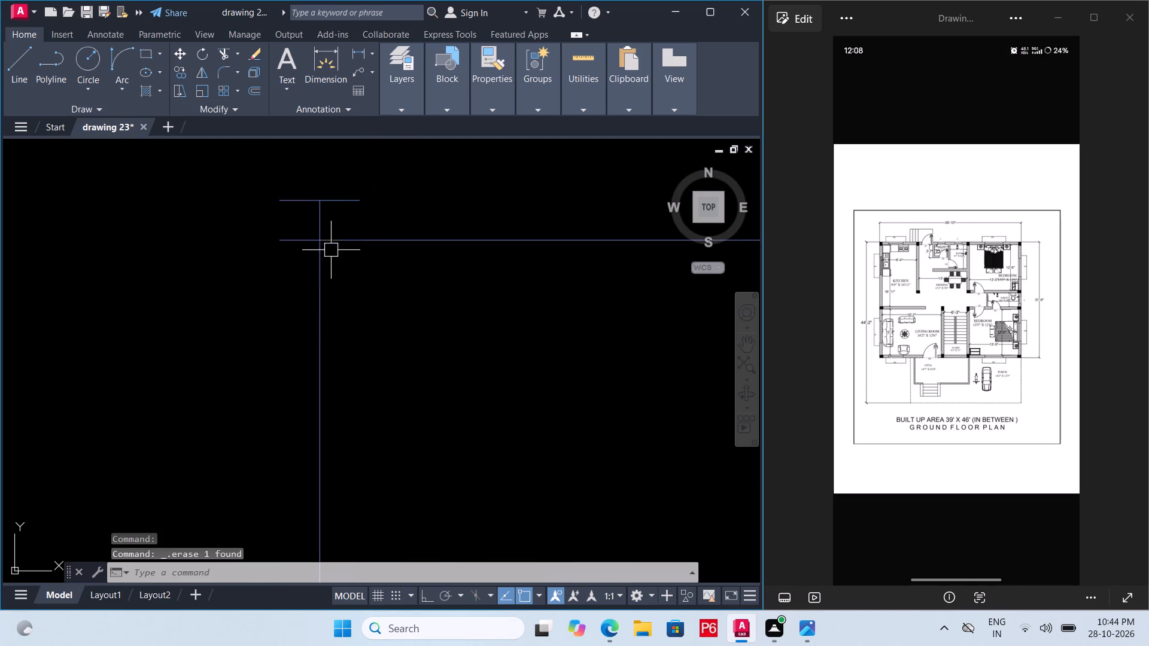
double_click(341, 201)
key(Delete)
scroll(239, 218, down, 5)
scroll(476, 246, up, 3)
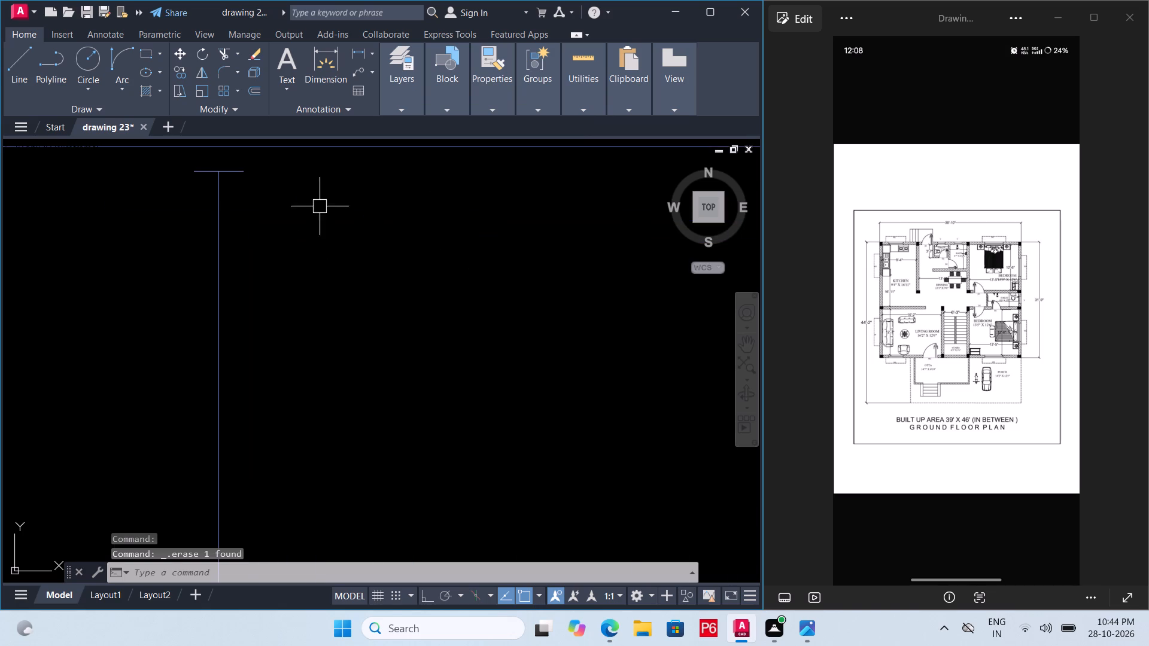
Delete the short horizontal construction lines at the top ends of the grid's three inner vertical centre lines.
click(236, 170)
key(Delete)
scroll(205, 217, down, 4)
scroll(349, 215, up, 3)
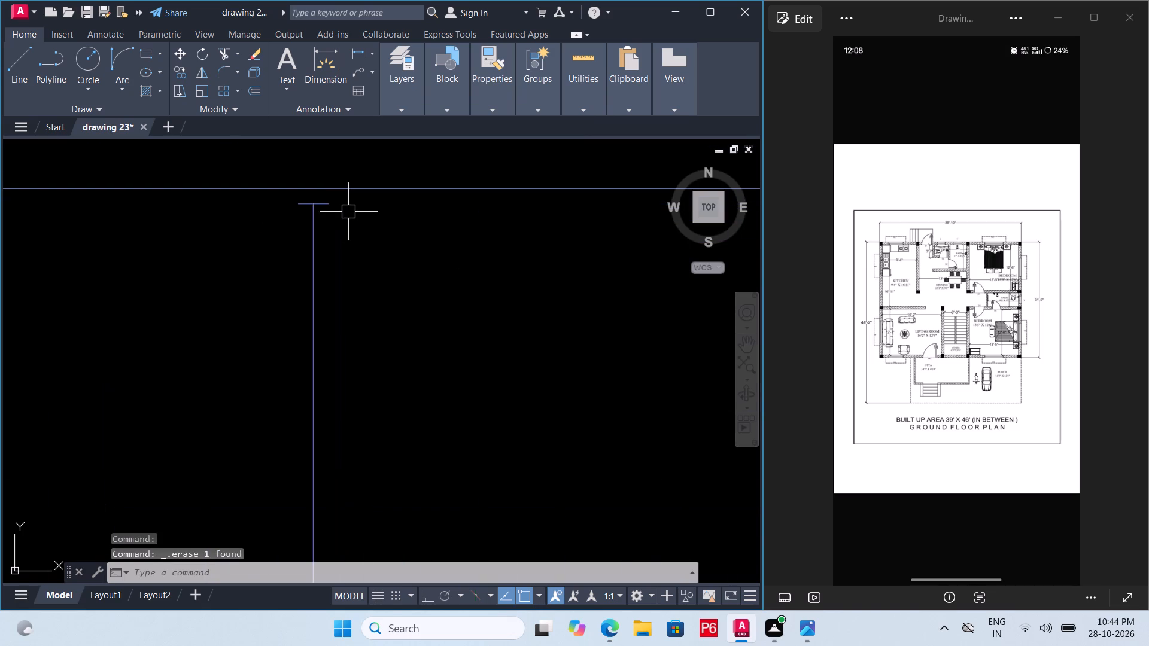
click(326, 205)
key(Delete)
scroll(273, 234, down, 5)
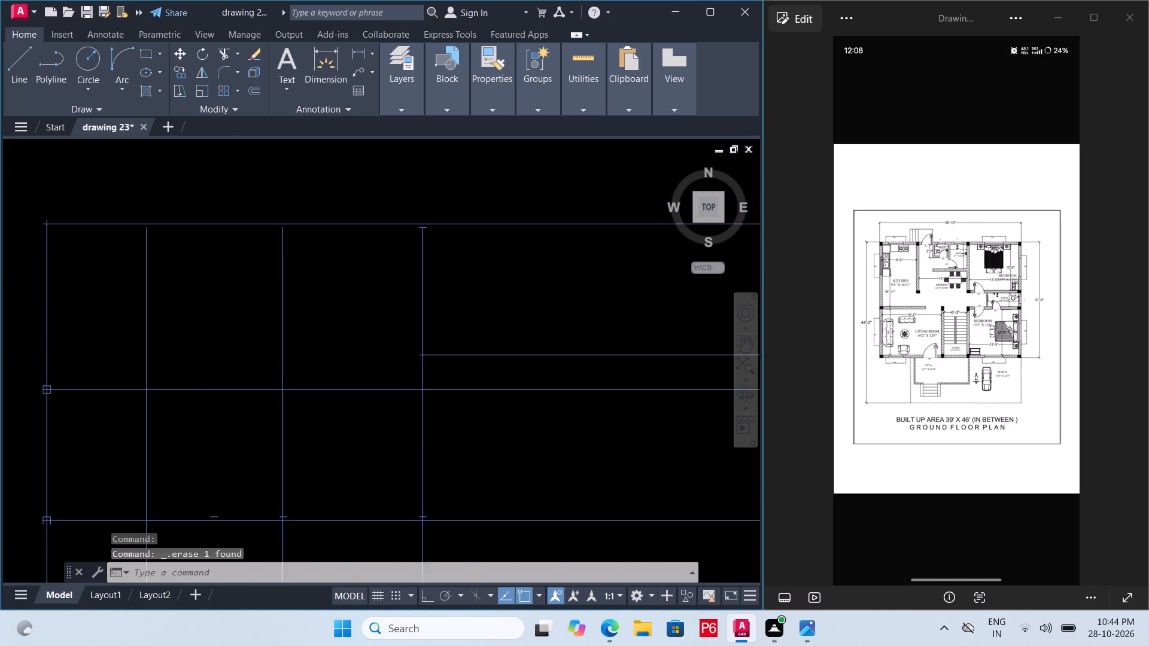
scroll(336, 236, up, 5)
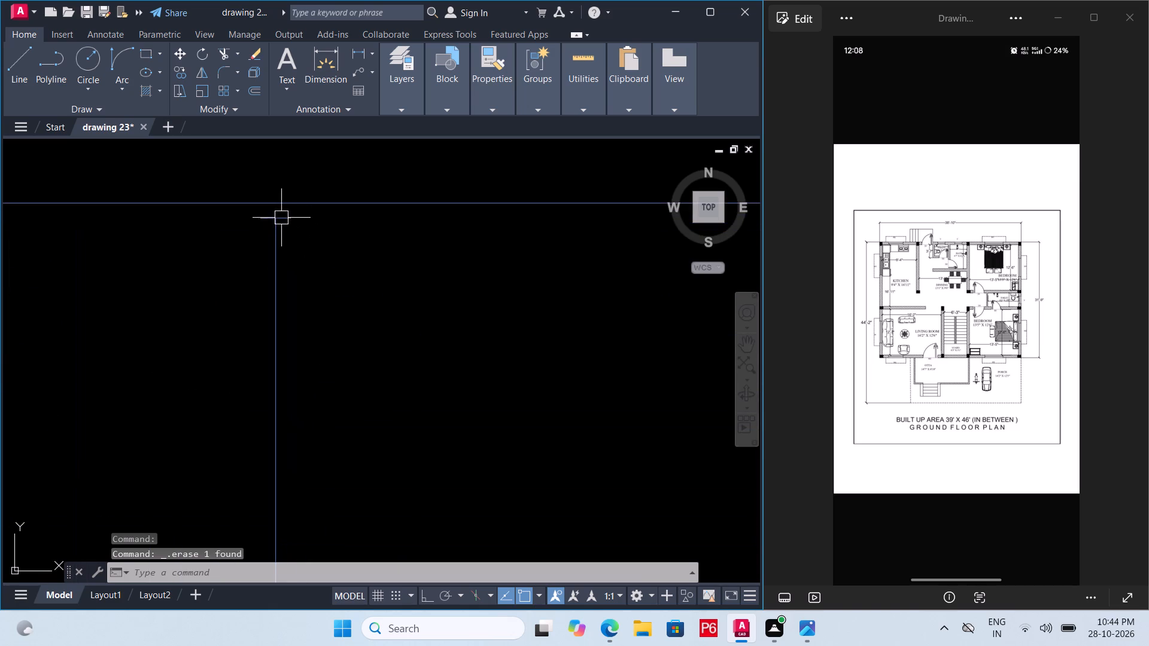
click(288, 216)
key(Delete)
scroll(335, 218, down, 4)
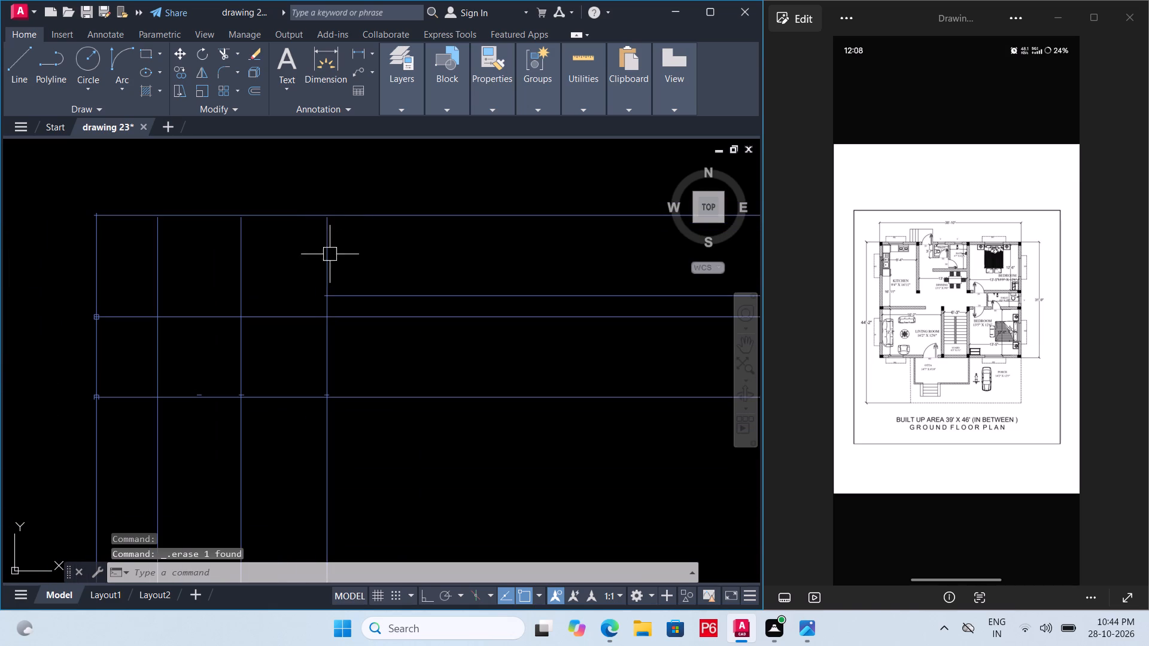
Delete the four lines of the square column outline where the first vertical centre line meets the middle horizontal centre line.
scroll(287, 318, down, 1)
scroll(156, 333, up, 4)
scroll(229, 233, up, 3)
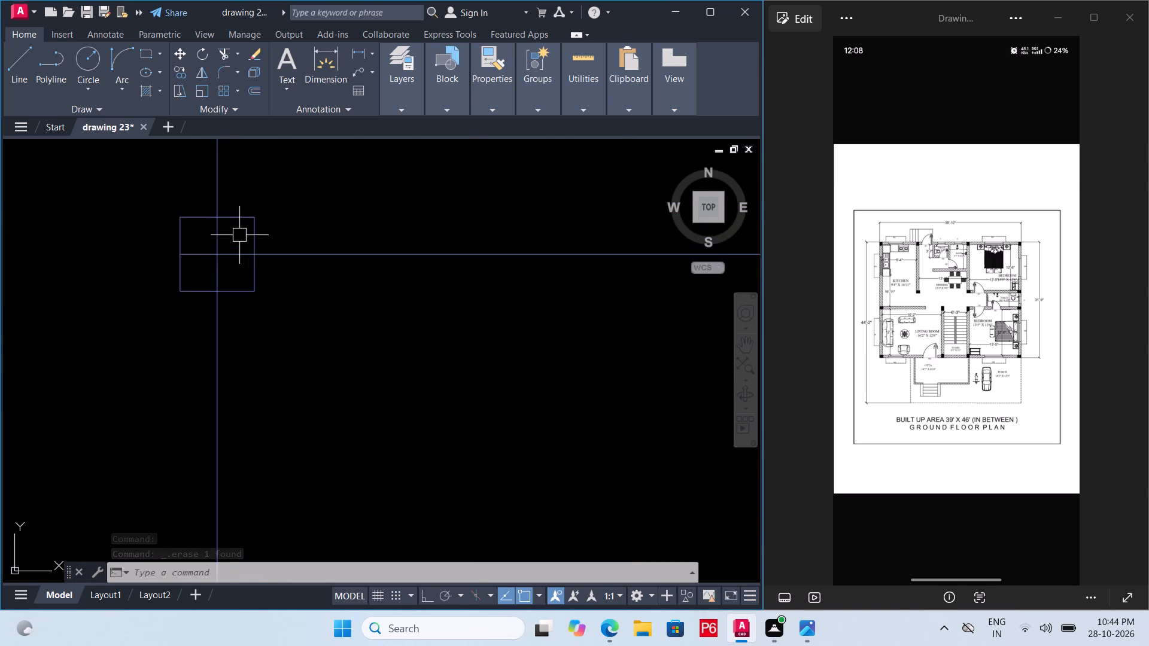
scroll(239, 235, up, 1)
double_click(241, 210)
key(Delete)
double_click(262, 224)
key(Delete)
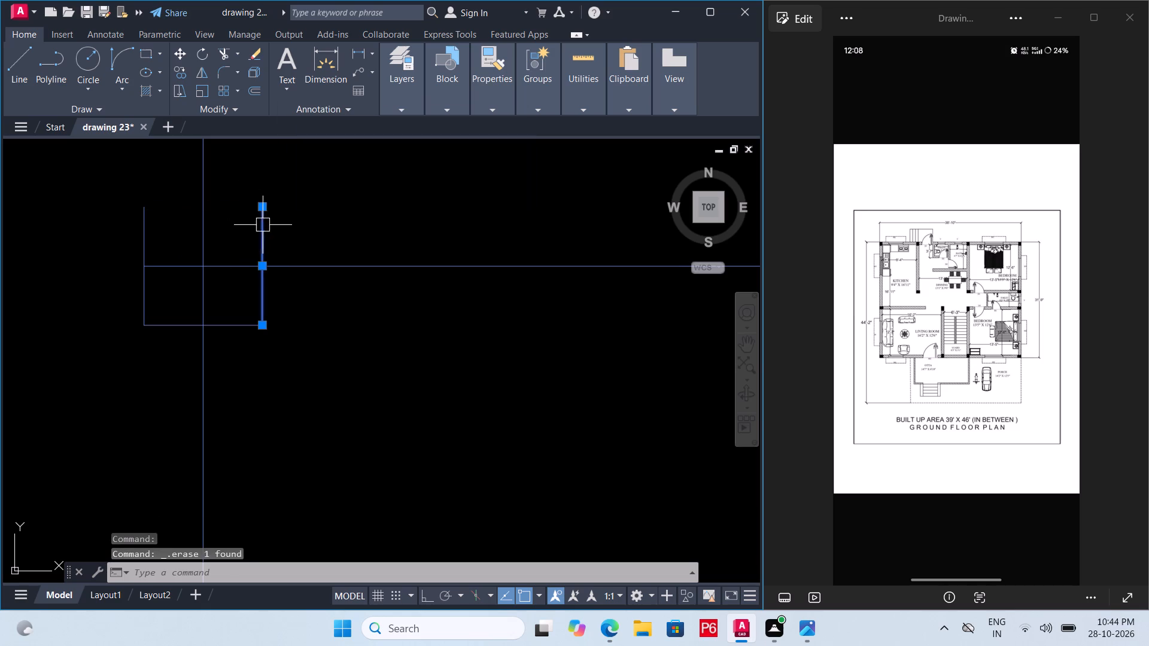
click(232, 331)
key(Delete)
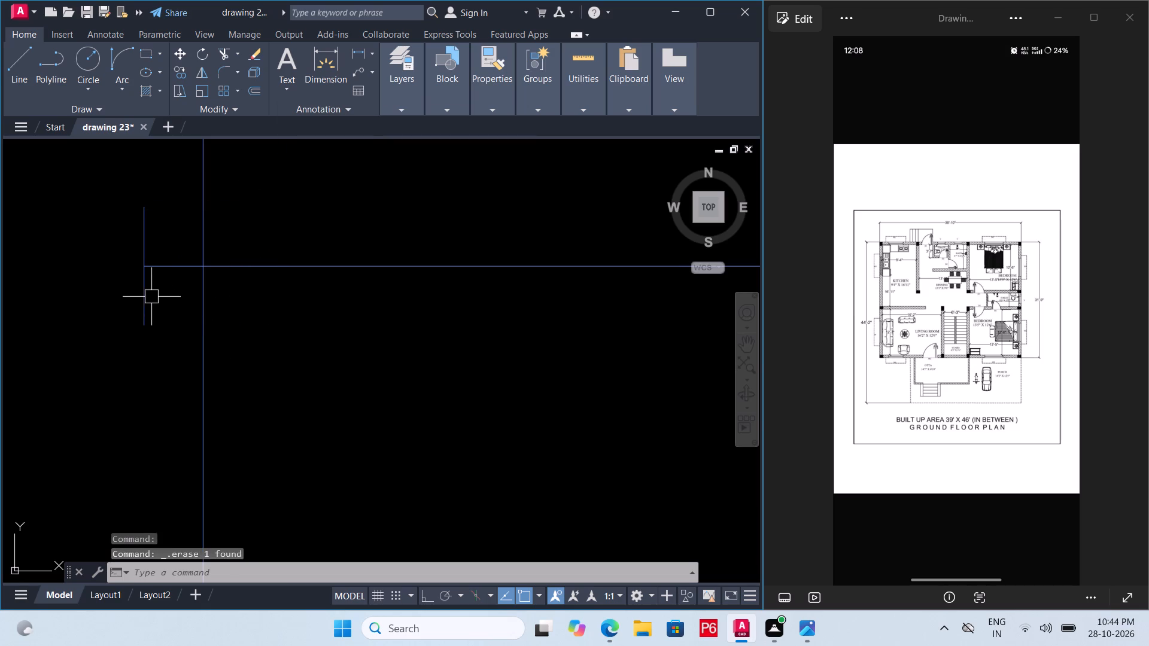
click(144, 297)
key(Delete)
Delete the remaining three column outline lines where the first vertical centre line meets the lowest horizontal centre line.
scroll(166, 279, down, 6)
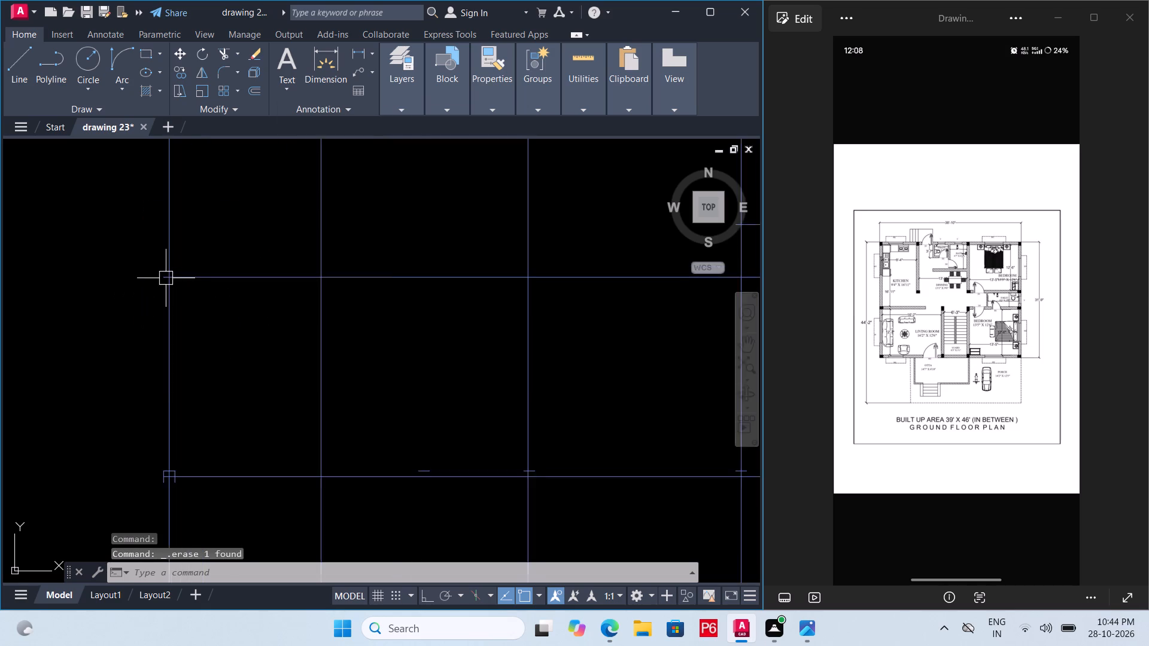
scroll(166, 277, down, 1)
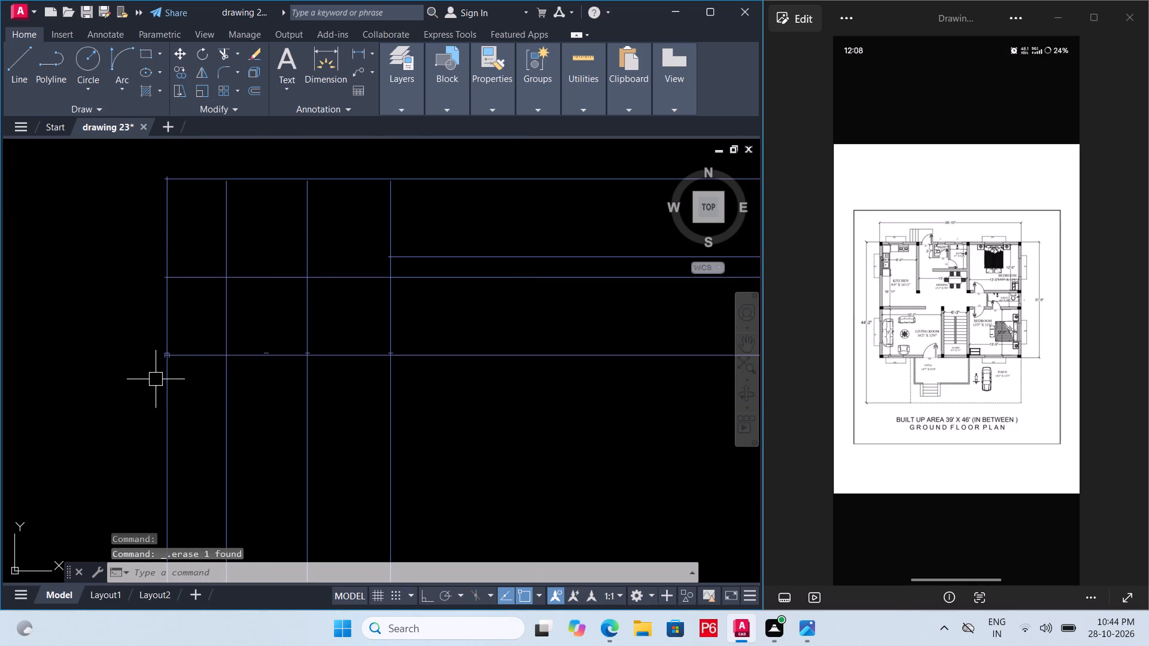
scroll(159, 364, up, 5)
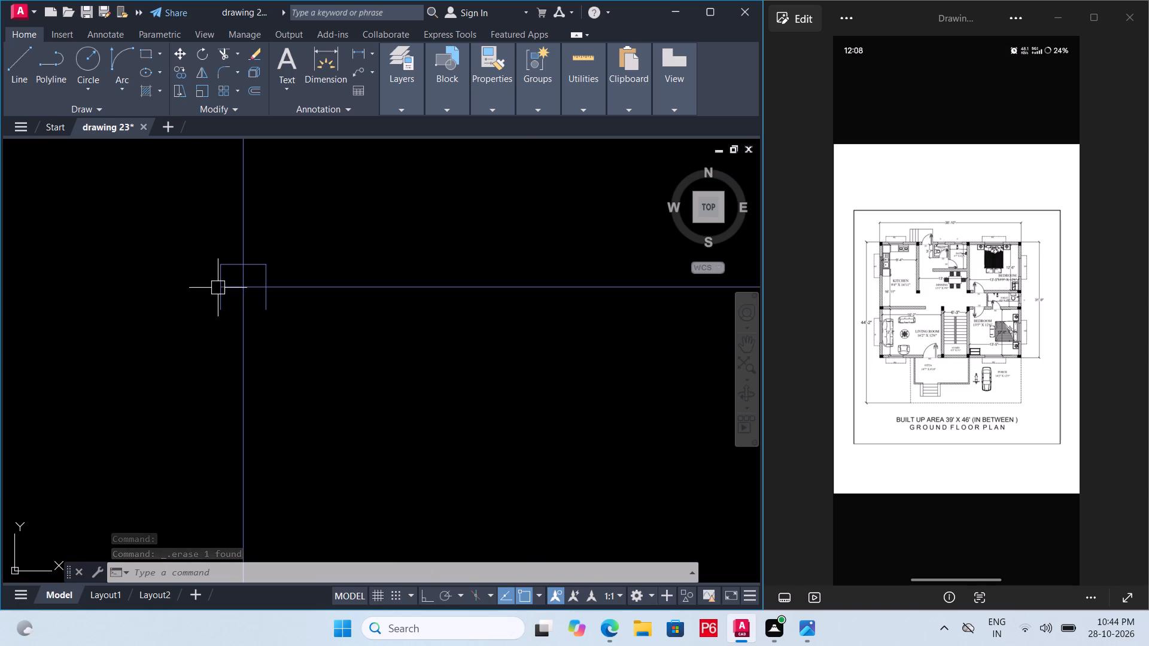
double_click(223, 274)
key(Delete)
double_click(229, 267)
key(Delete)
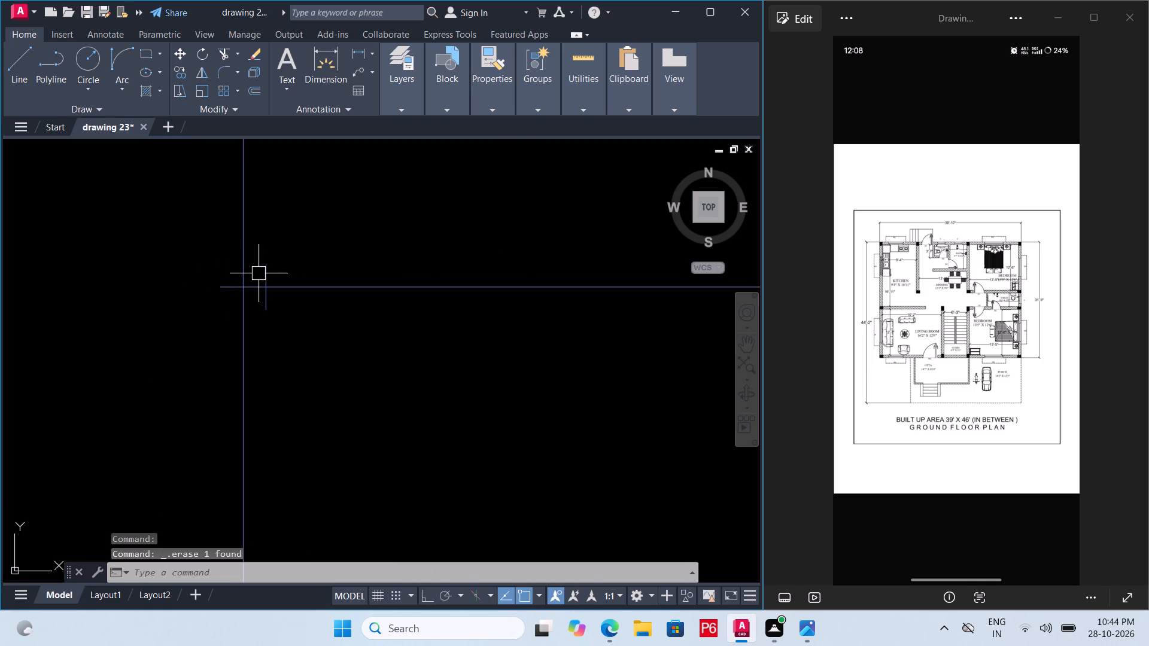
click(266, 275)
key(Delete)
Delete the two short lines just above the lowest horizontal centre line, between and at the inner verticals, and save the drawing.
scroll(144, 305, down, 4)
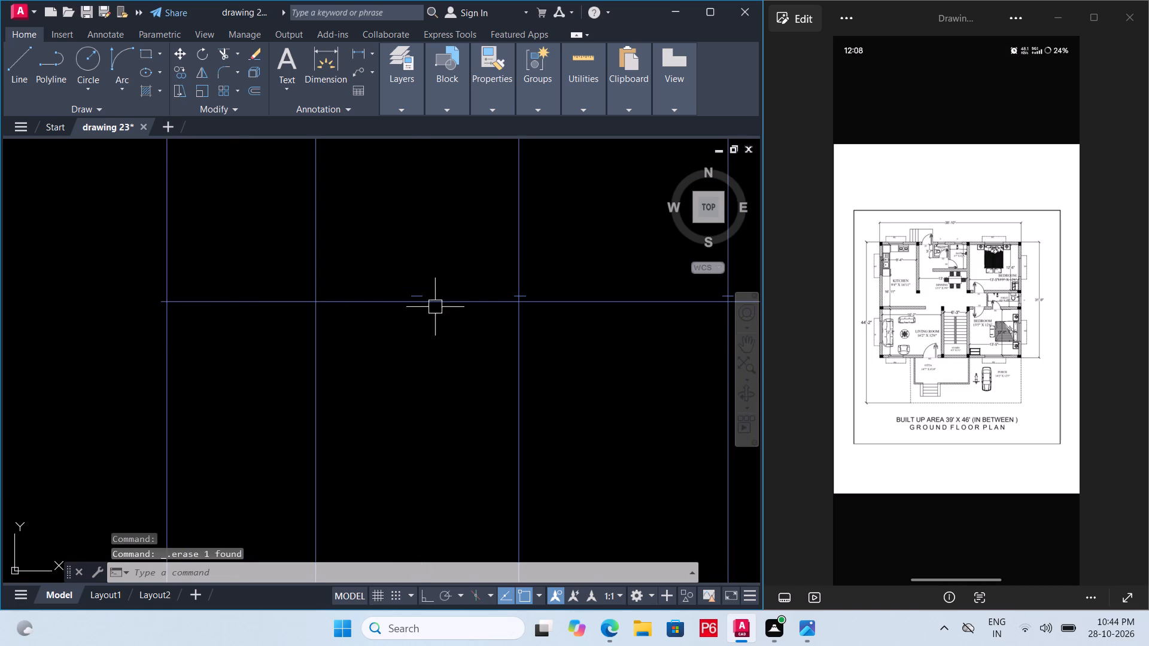
scroll(462, 303, up, 2)
double_click(319, 285)
triple_click(349, 286)
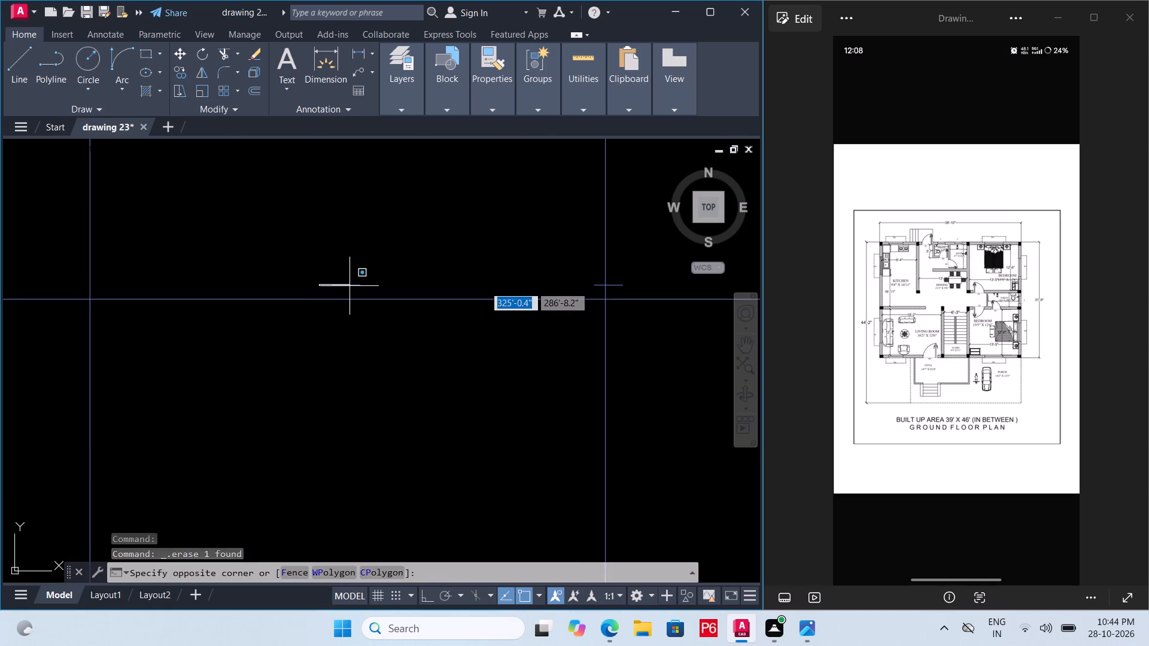
key(Delete)
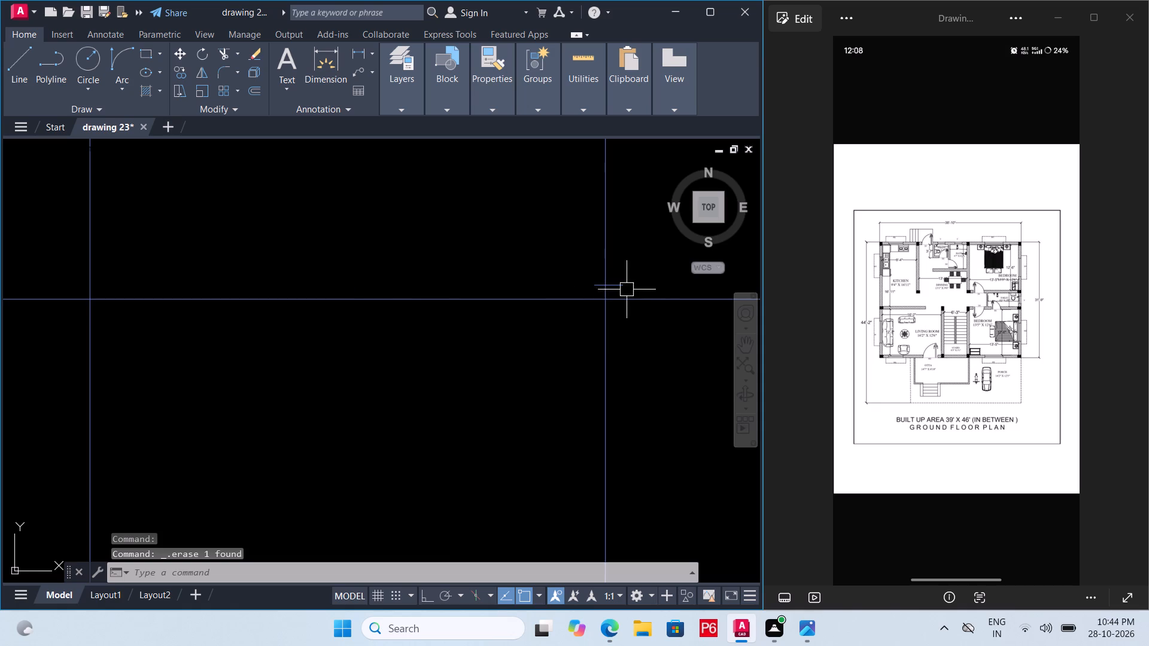
click(616, 287)
key(Delete)
key(ctrl+s)
key(ctrl+s)
key(ctrl+s)
key(ctrl+s)
key(ctrl+s)
ctrl+scroll(429, 307, down, 2)
key(ctrl+s)
key(ctrl+s)
ctrl+scroll(425, 300, down, 3)
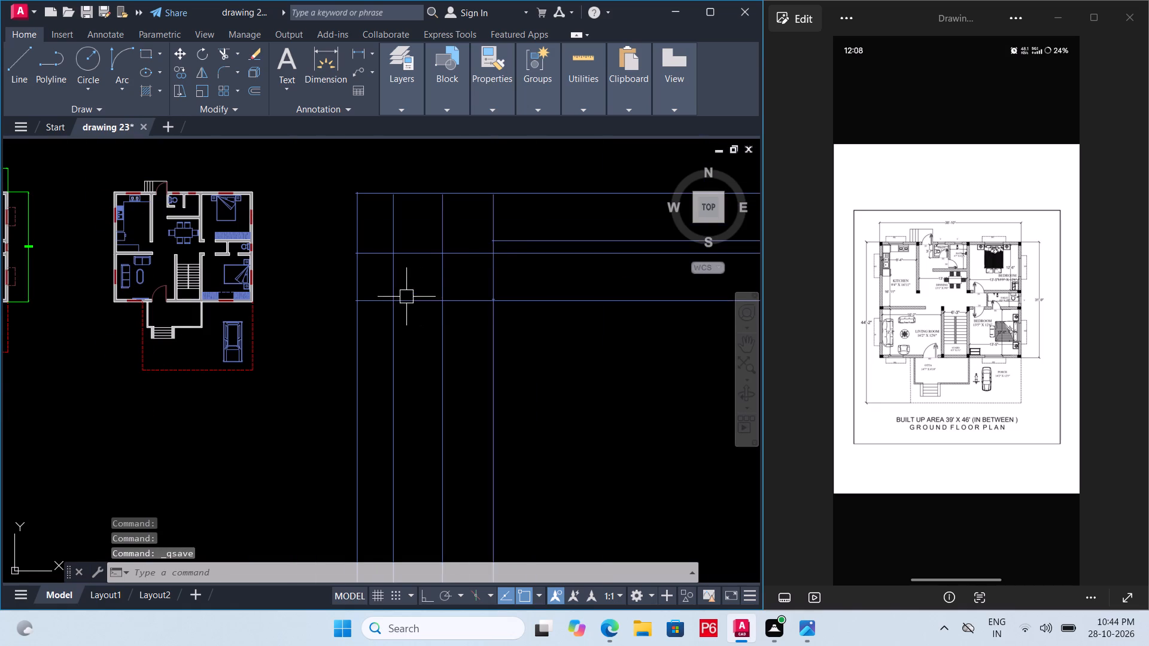
Extend the short horizontal centre line from the last vertical back to the grid's first vertical centre line, and save the drawing.
scroll(521, 235, up, 1)
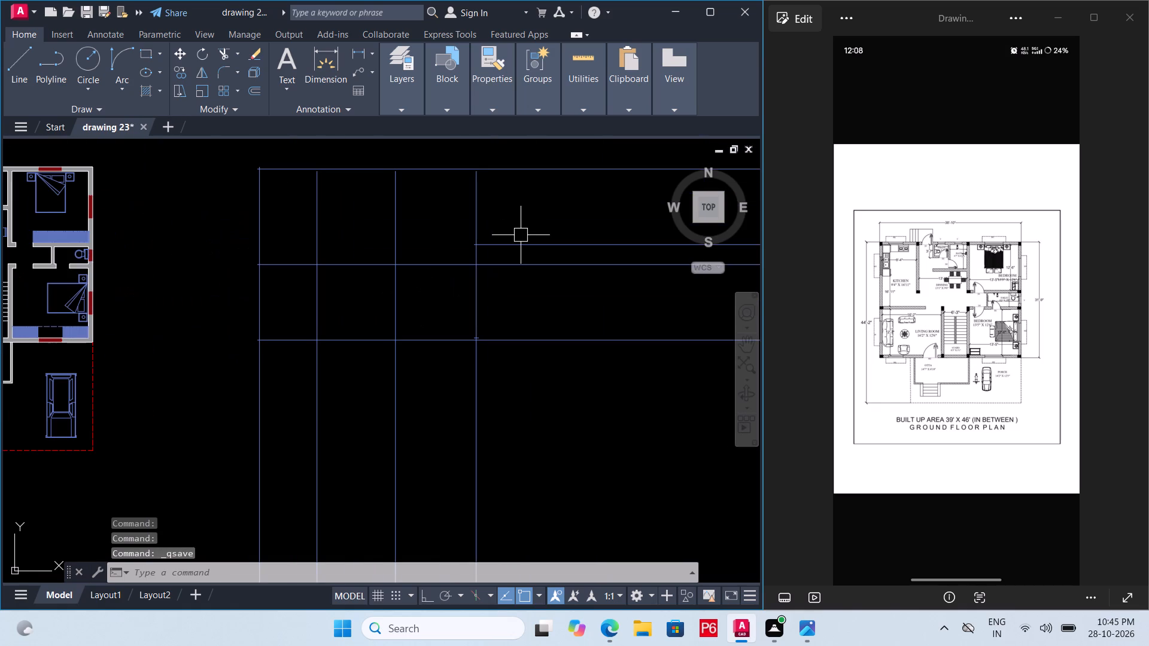
key(e)
key(x)
key(space)
key(space)
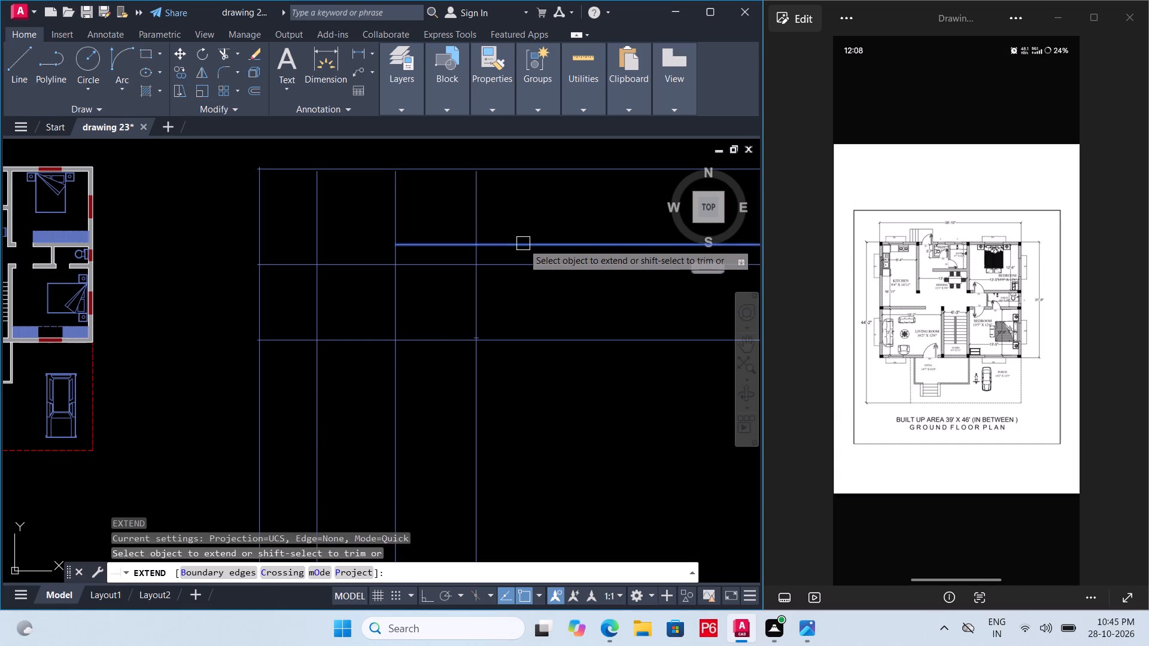
click(523, 243)
click(497, 244)
click(491, 245)
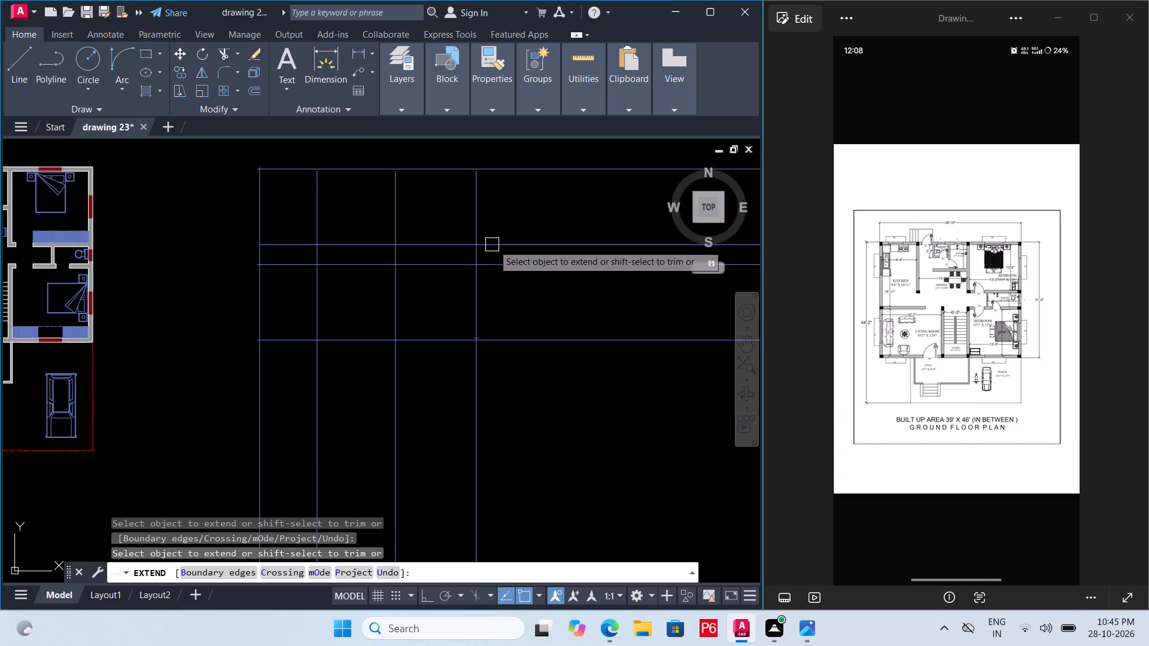
key(Escape)
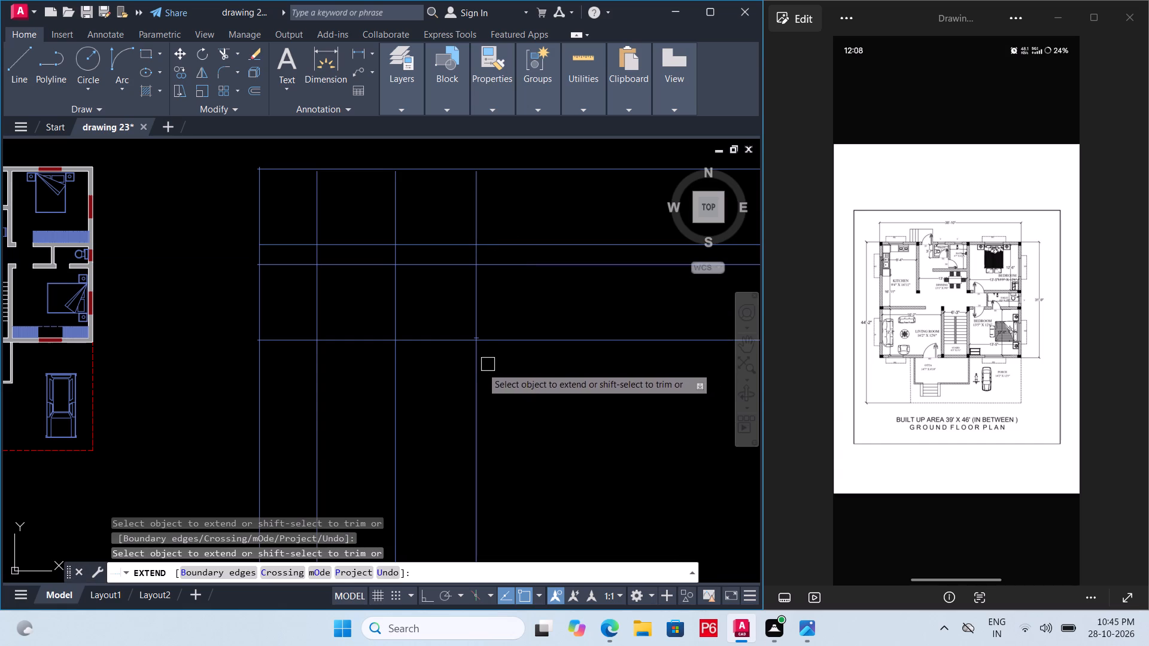
key(ctrl+s)
key(ctrl+s)
key(ctrl+s)
Delete the short line where the last vertical centre line crosses the lowest horizontal centre line, and save the drawing.
scroll(435, 355, down, 1)
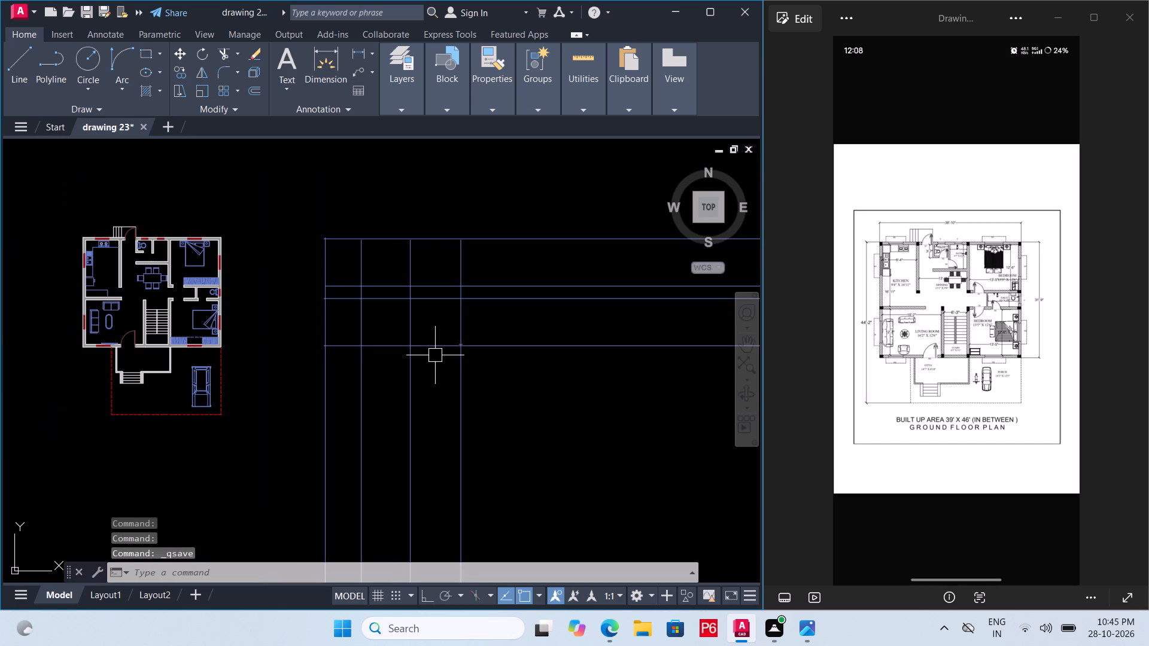
scroll(456, 345, up, 6)
click(505, 304)
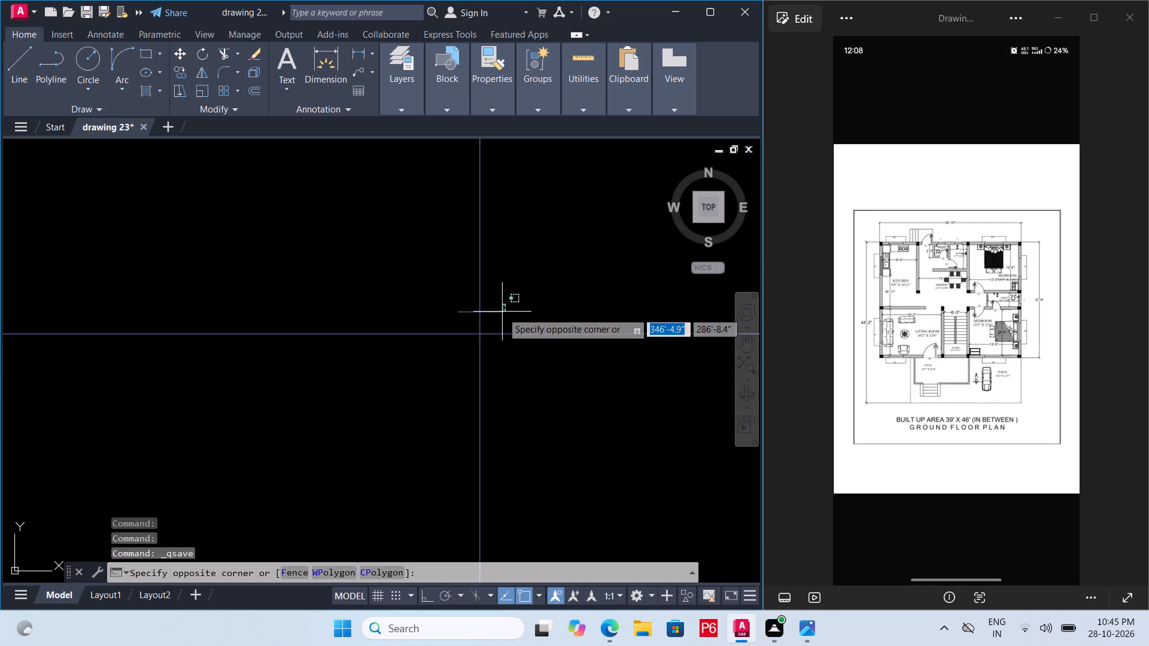
click(500, 315)
key(Delete)
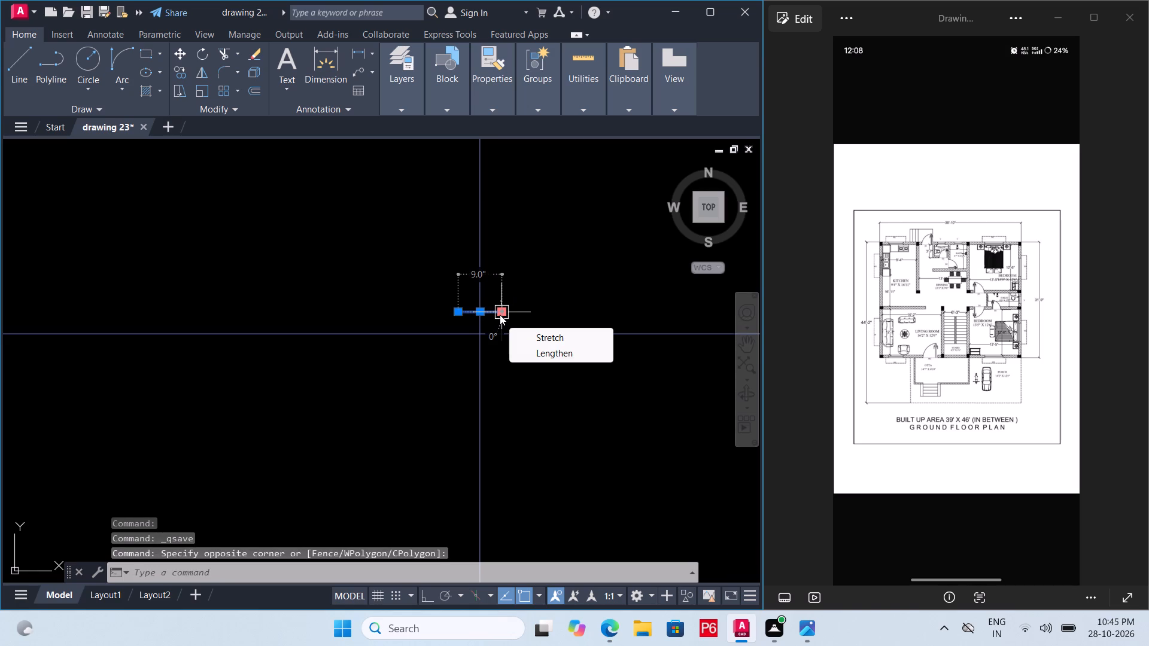
key(Delete)
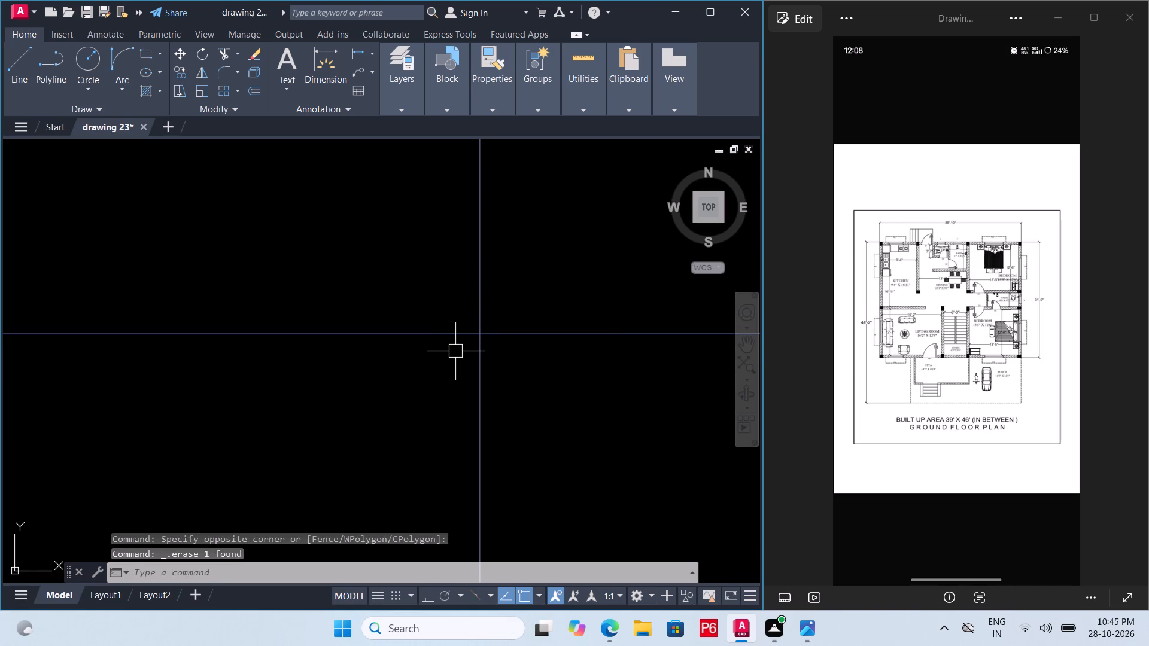
key(ctrl+s)
key(ctrl+s)
key(ctrl+s)
ctrl+scroll(455, 351, down, 2)
key(ctrl+s)
Draw a rectangle about 59'-8" by 61'-10" around the centre-line grid's crossings as a trimming boundary.
scroll(452, 347, down, 3)
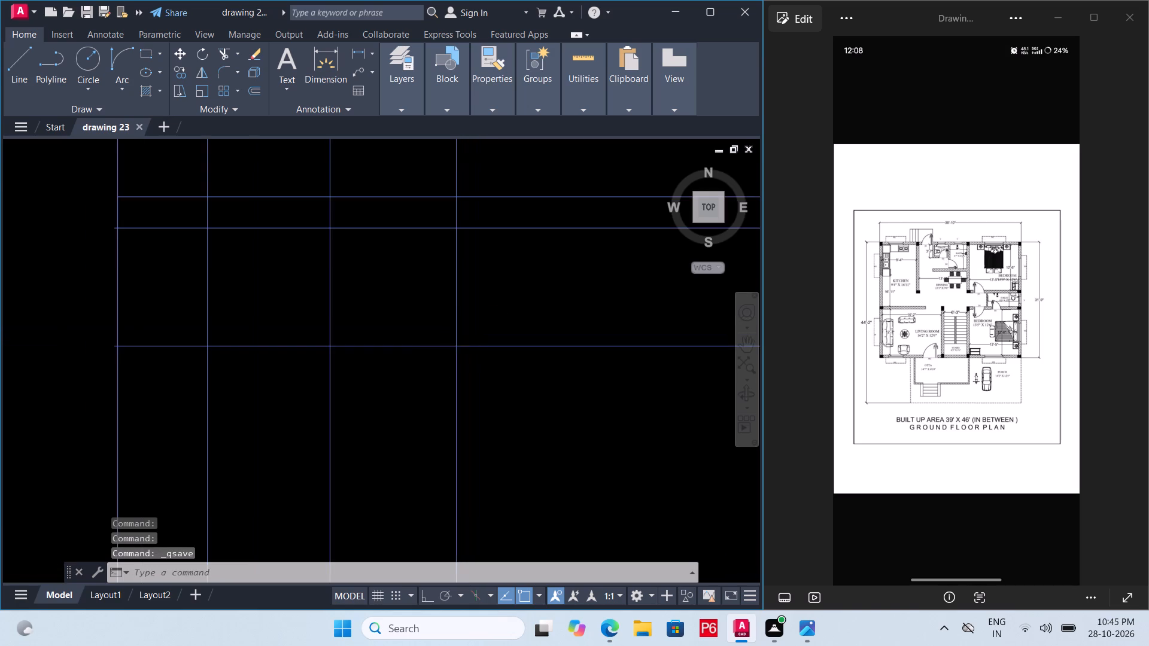
scroll(452, 347, down, 1)
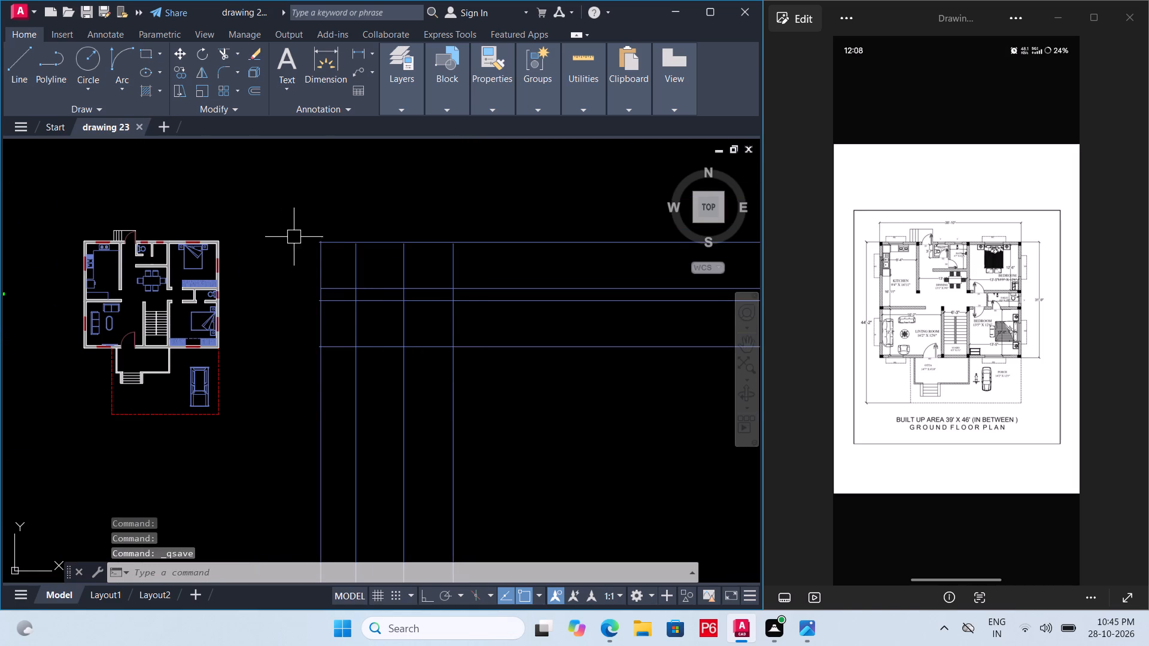
scroll(317, 240, up, 4)
scroll(284, 237, down, 5)
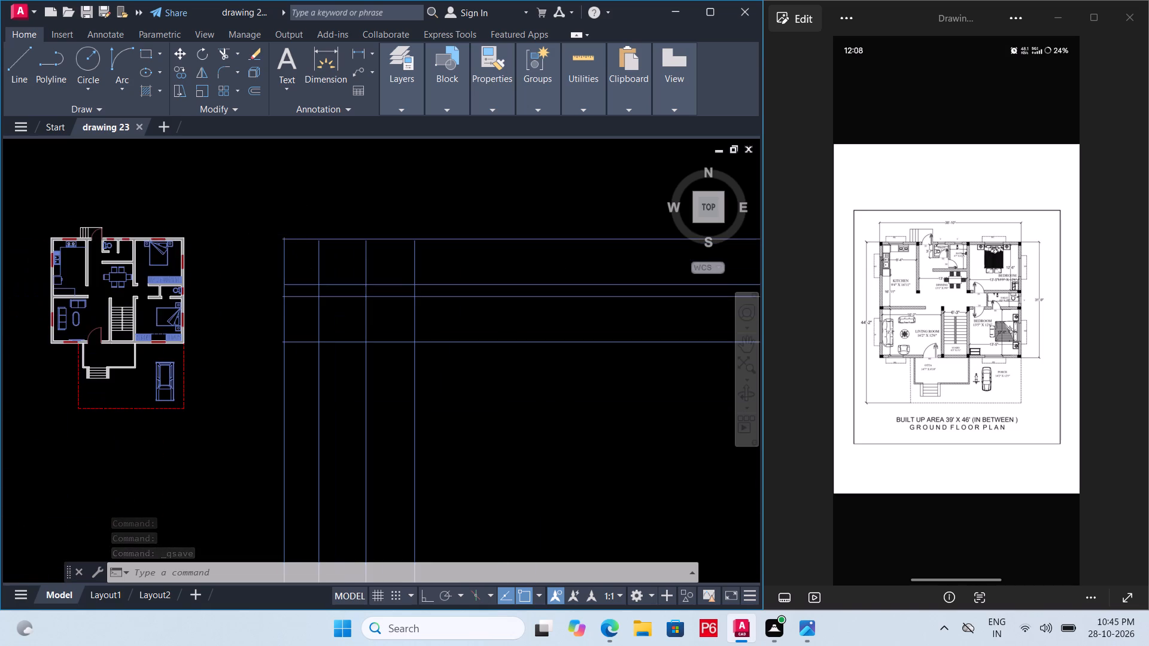
text(REC)
key(space)
click(266, 221)
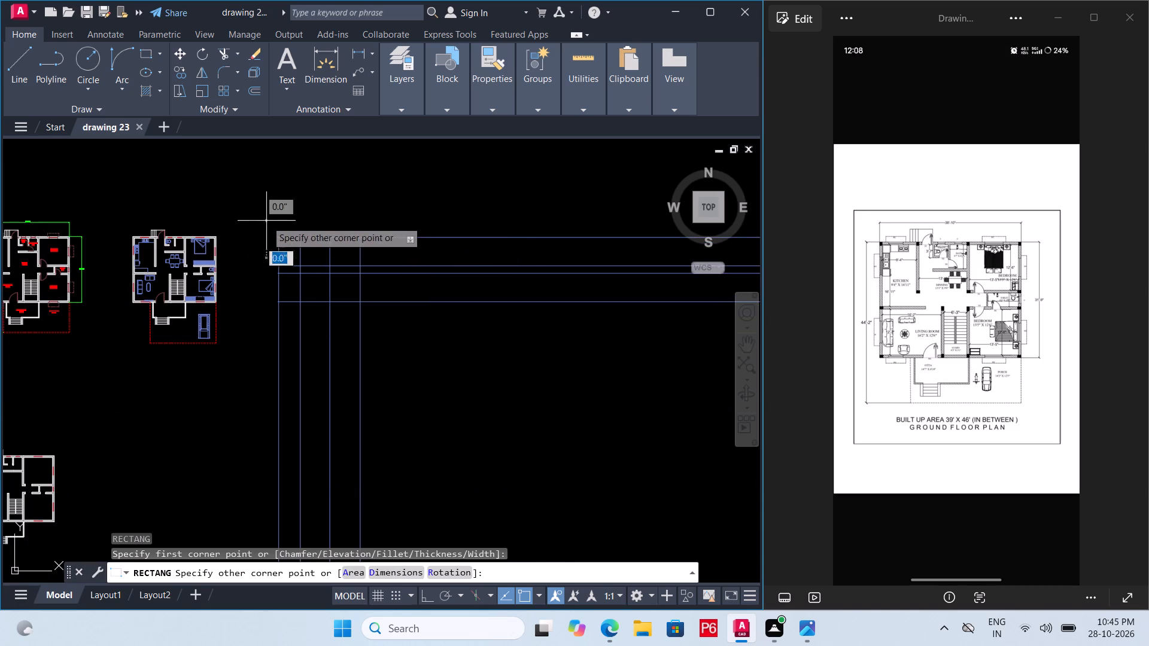
click(394, 354)
key(Escape)
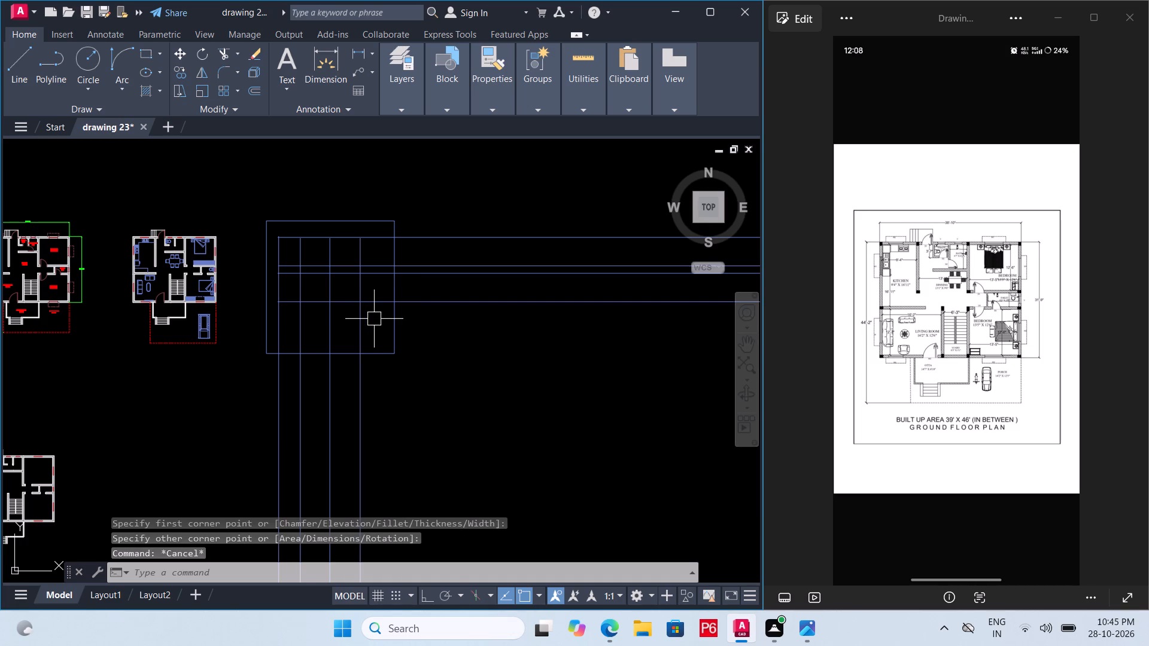
Trim the horizontal and vertical centre lines that run beyond the boundary rectangle, and save the drawing.
key(t)
key(r)
key(space)
key(space)
click(465, 216)
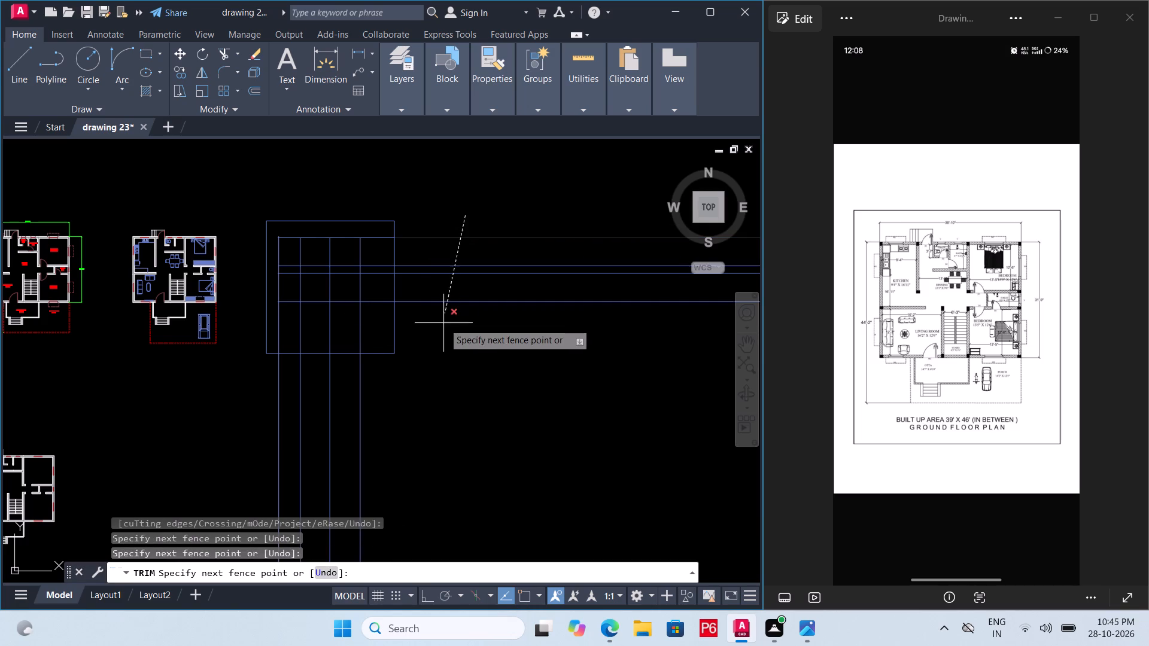
click(443, 323)
drag(425, 382, 420, 385)
click(197, 397)
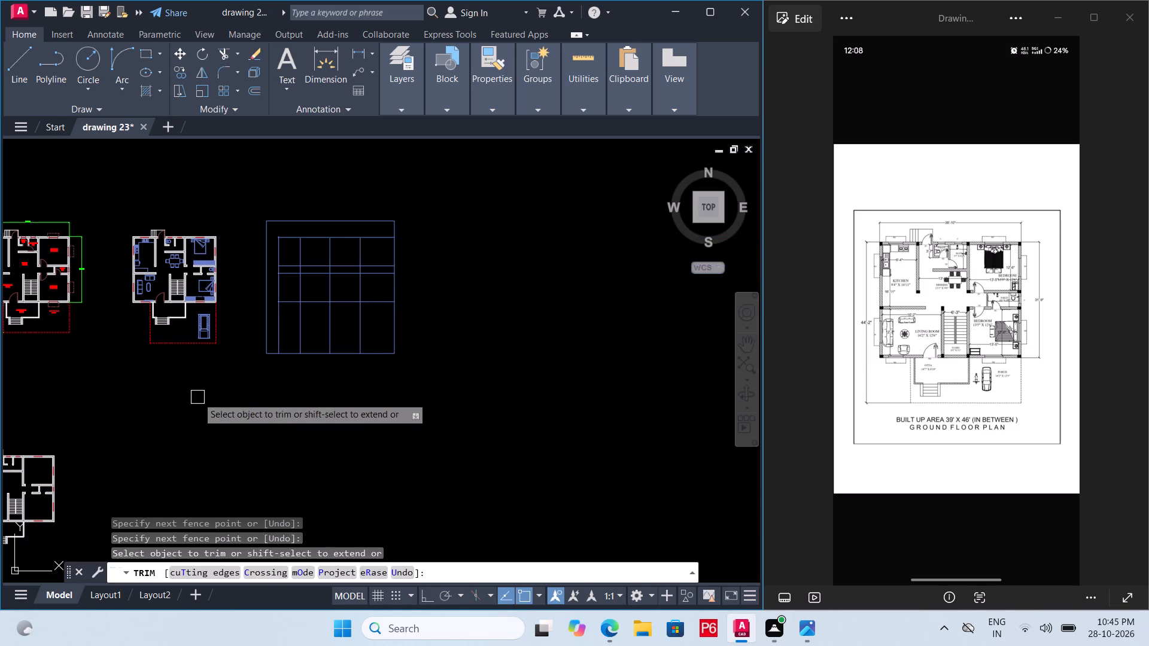
key(ctrl+s)
key(ctrl+s)
key(ctrl+s)
key(ctrl+s)
key(Escape)
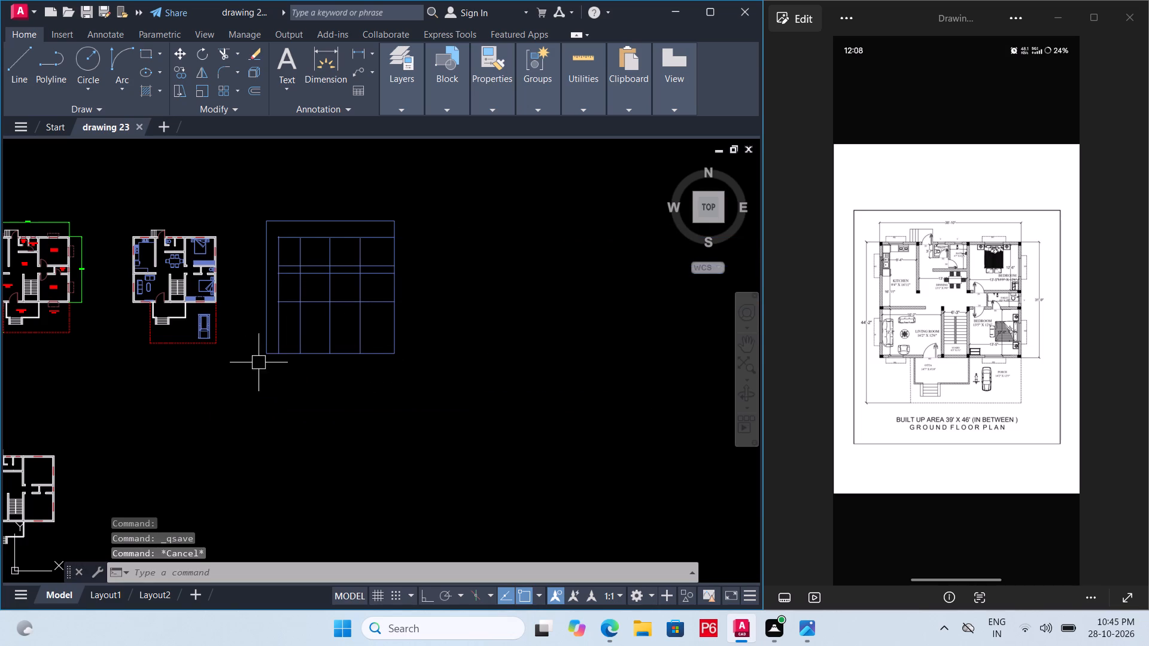
Delete the boundary rectangle around the trimmed centre-line grid.
scroll(289, 278, up, 1)
click(251, 275)
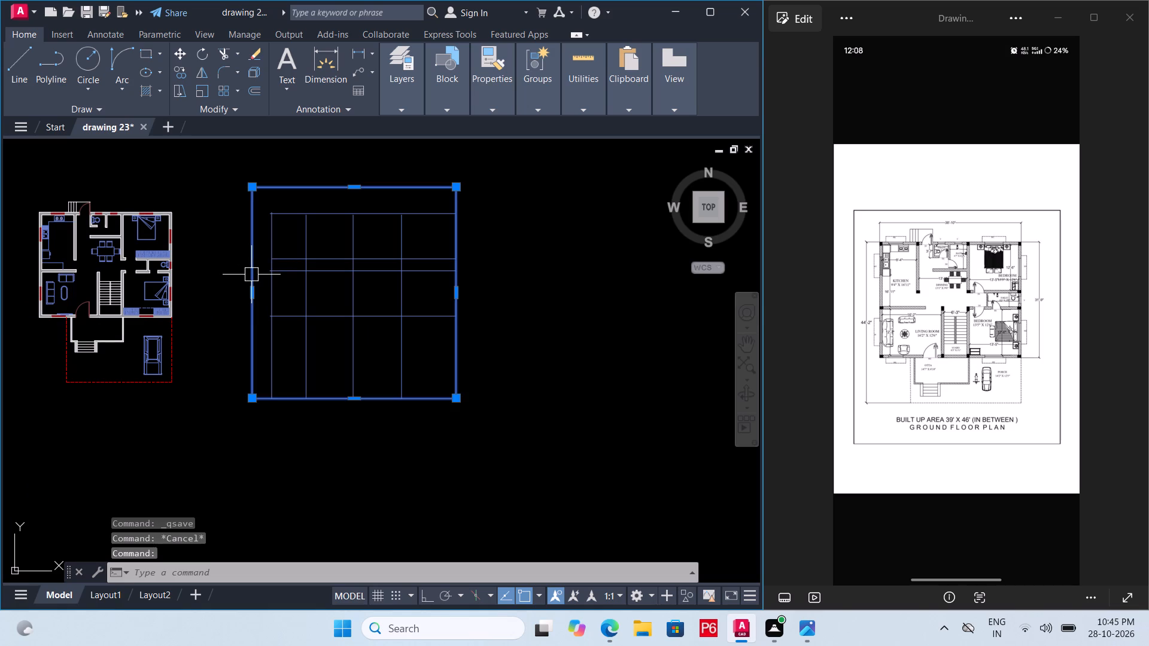
key(Delete)
scroll(270, 288, up, 2)
scroll(256, 266, down, 1)
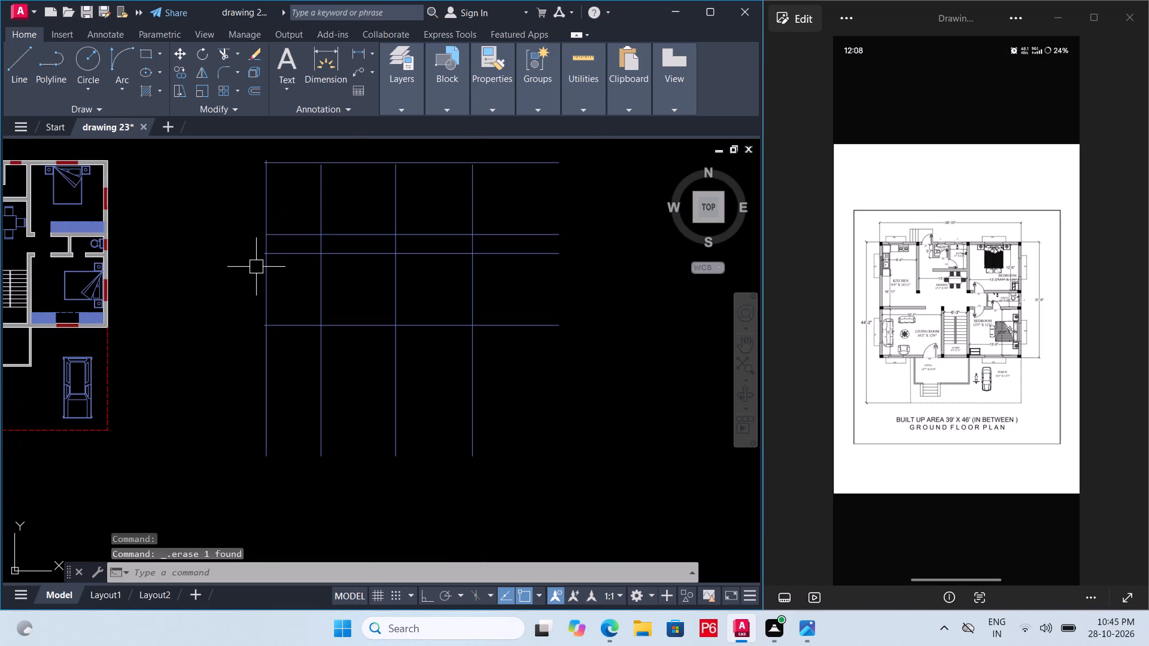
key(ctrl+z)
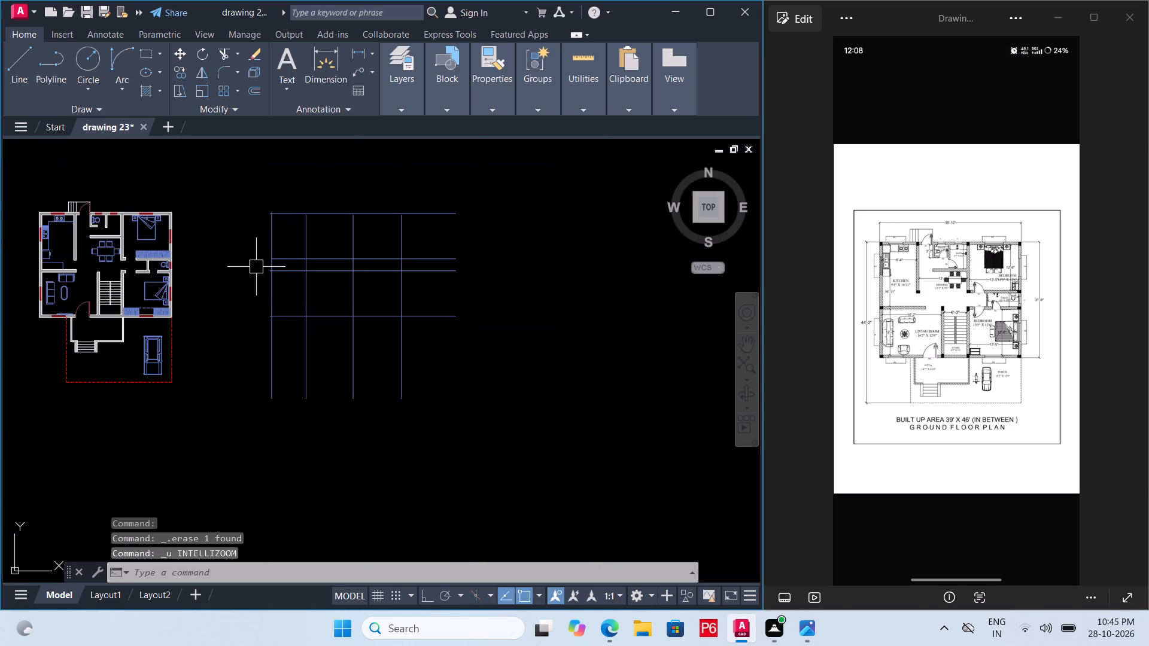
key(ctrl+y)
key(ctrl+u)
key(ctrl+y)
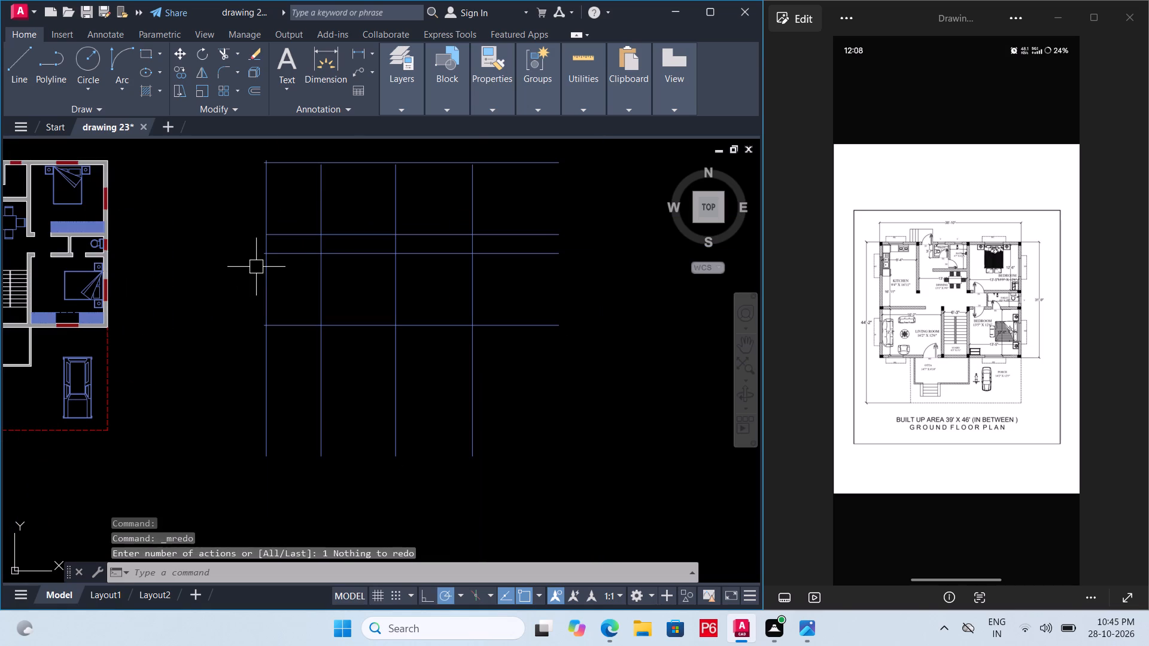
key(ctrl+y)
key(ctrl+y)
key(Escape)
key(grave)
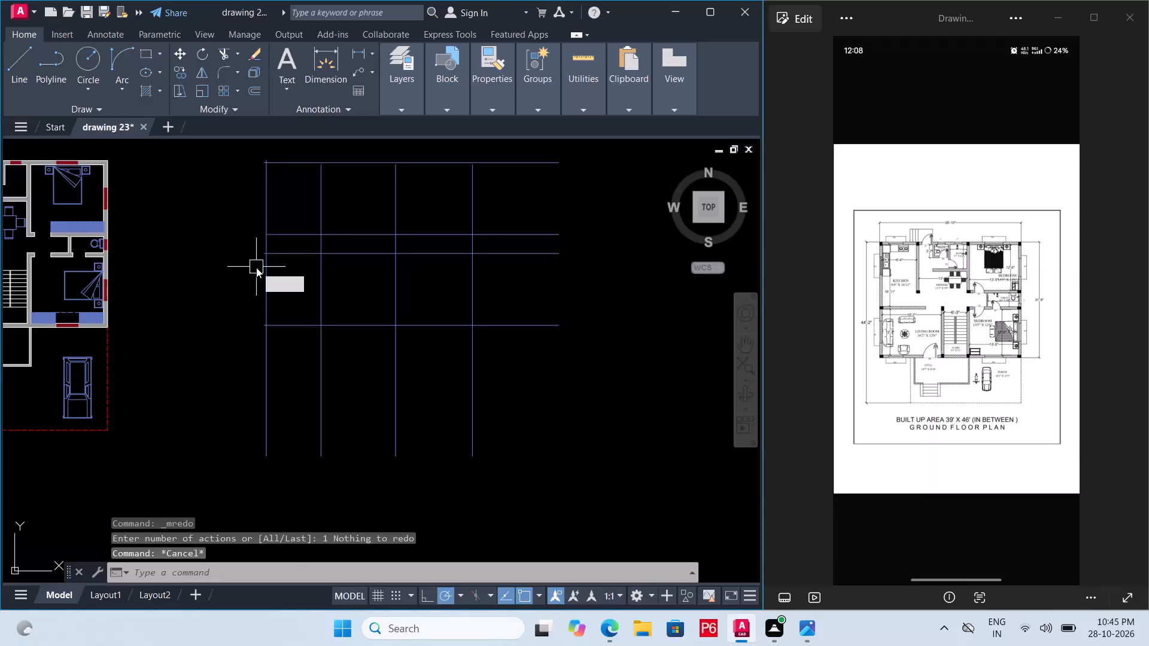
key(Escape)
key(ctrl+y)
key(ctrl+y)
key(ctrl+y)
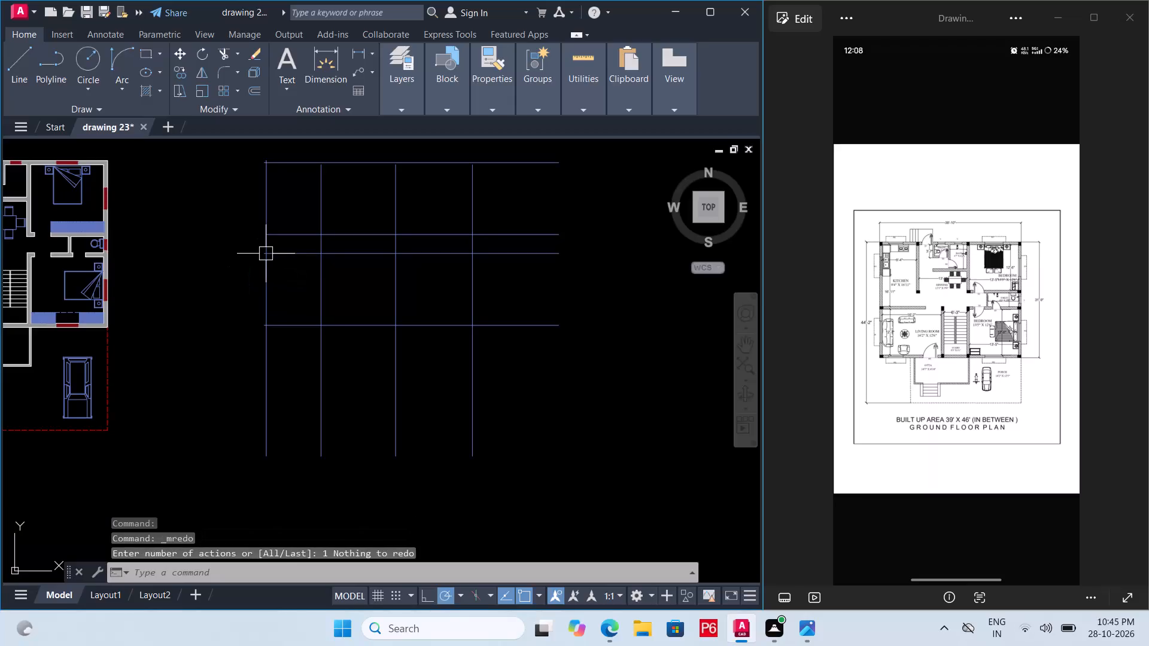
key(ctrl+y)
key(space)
Draw a boundary rectangle enclosing the whole centre-line grid with a margin on every side, and save the drawing.
scroll(266, 249, down, 1)
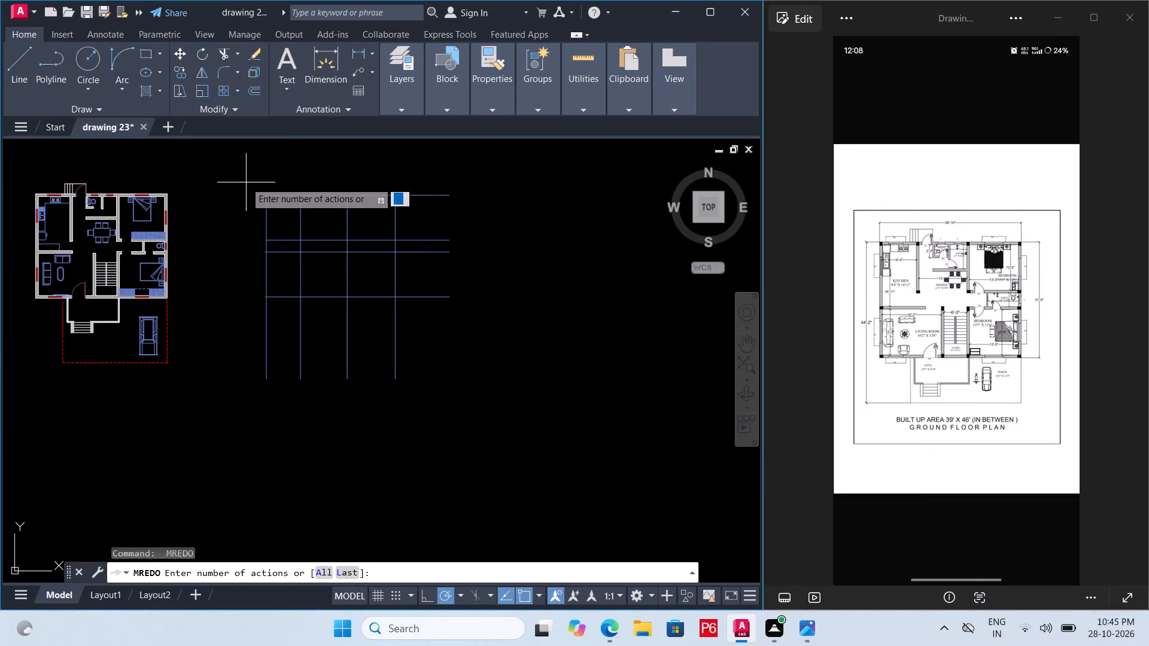
text(REC)
key(space)
click(245, 182)
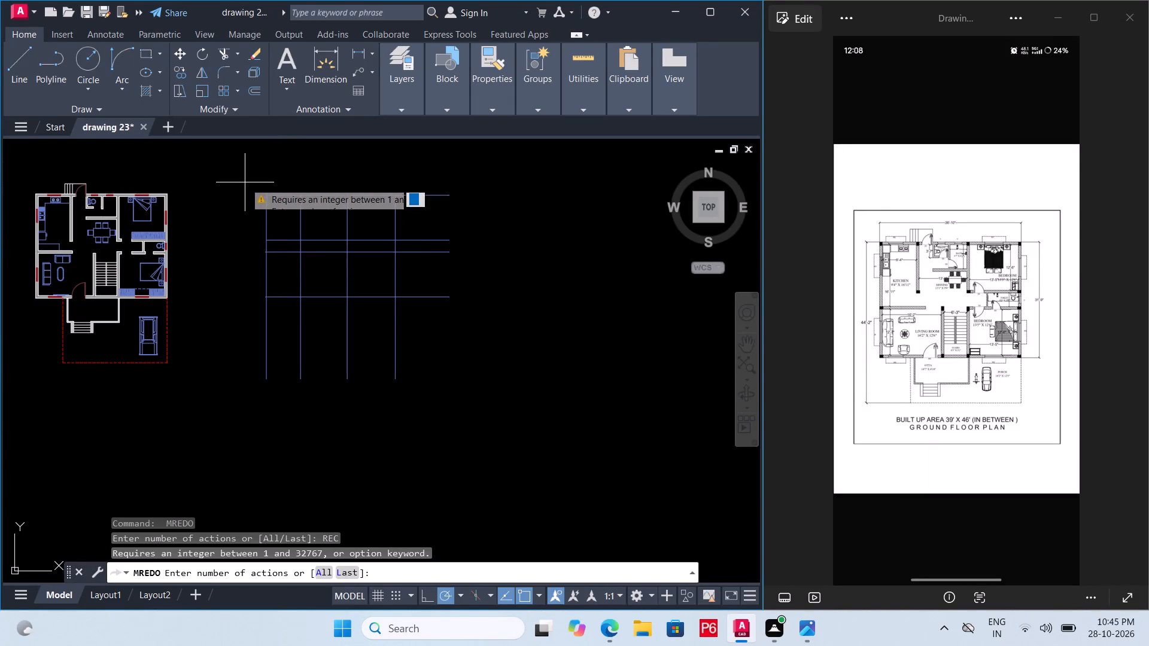
key(Escape)
key(r)
text(EC)
key(space)
drag(238, 179, 244, 181)
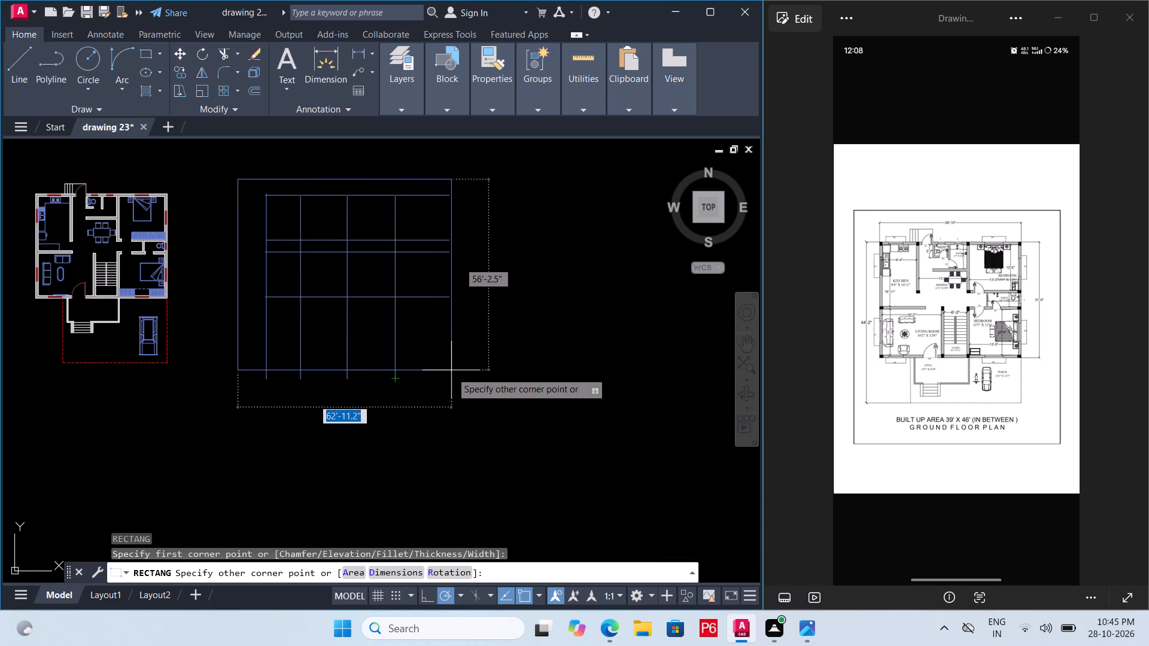
click(459, 401)
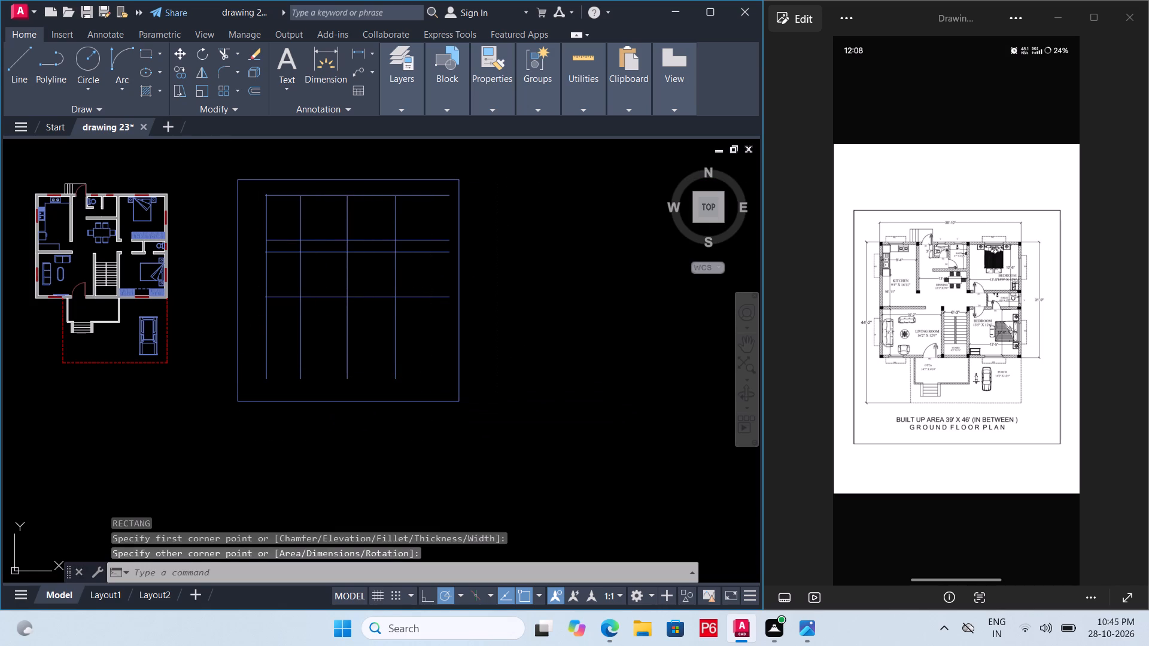
key(Escape)
key(ctrl+s)
key(ctrl+s)
key(ctrl+s)
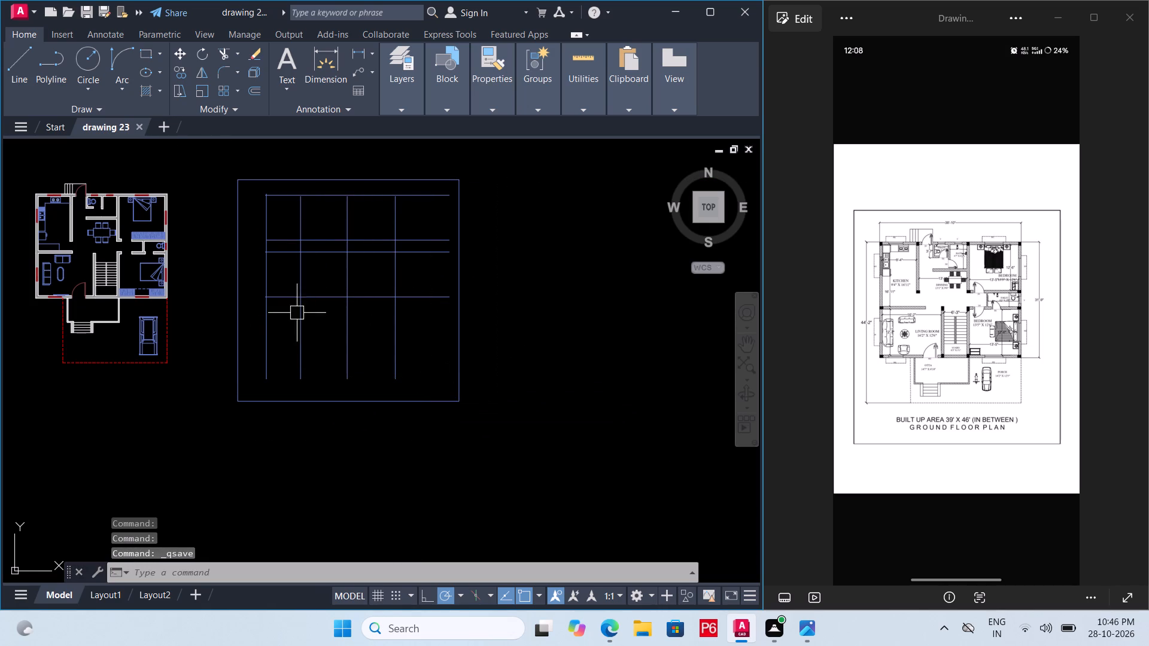
key(ctrl+s)
Extend the left ends of the horizontal centre lines and the upper ends of the vertical ones to the boundary rectangle, and save.
text(EX)
key(space)
key(space)
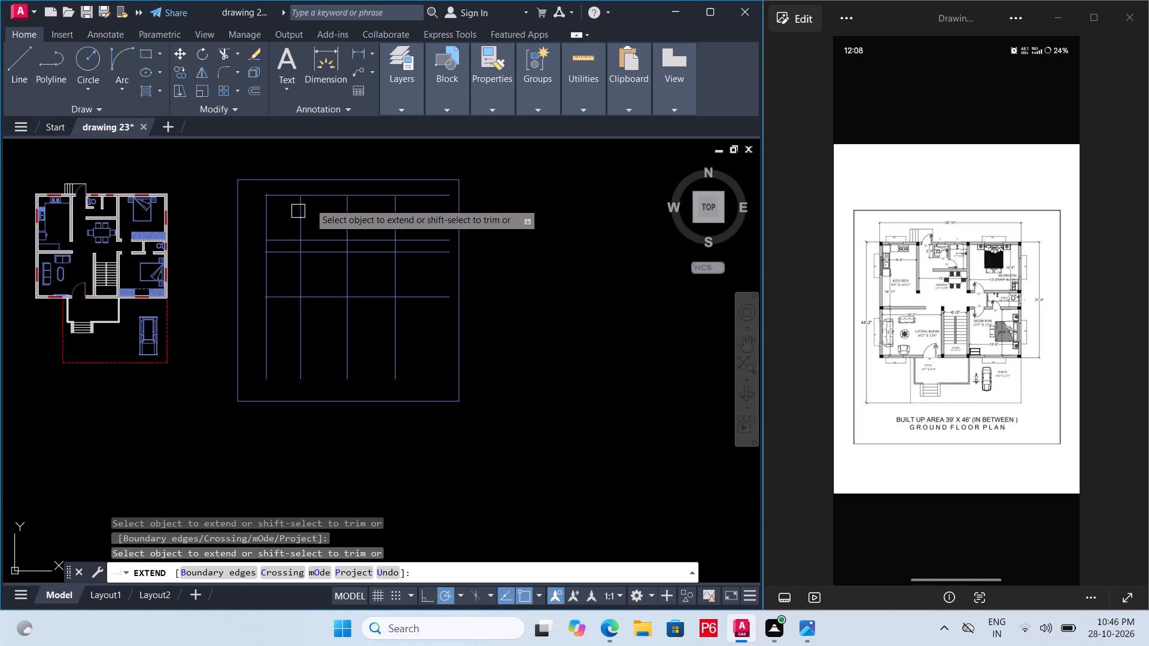
click(322, 196)
click(329, 243)
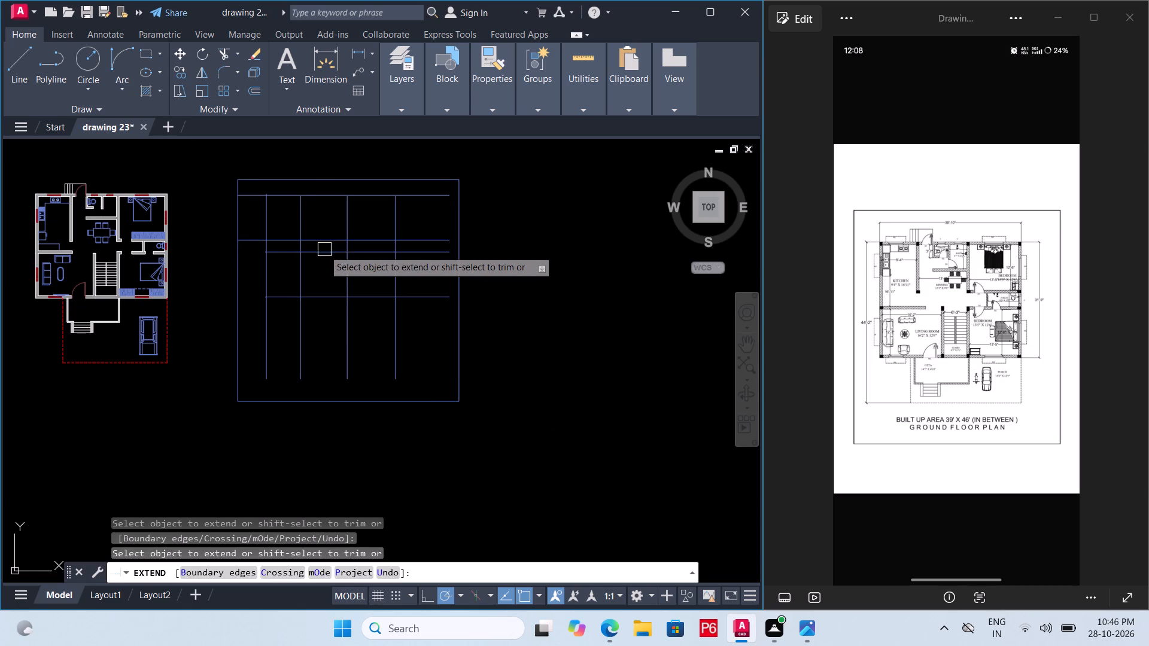
click(324, 250)
double_click(323, 303)
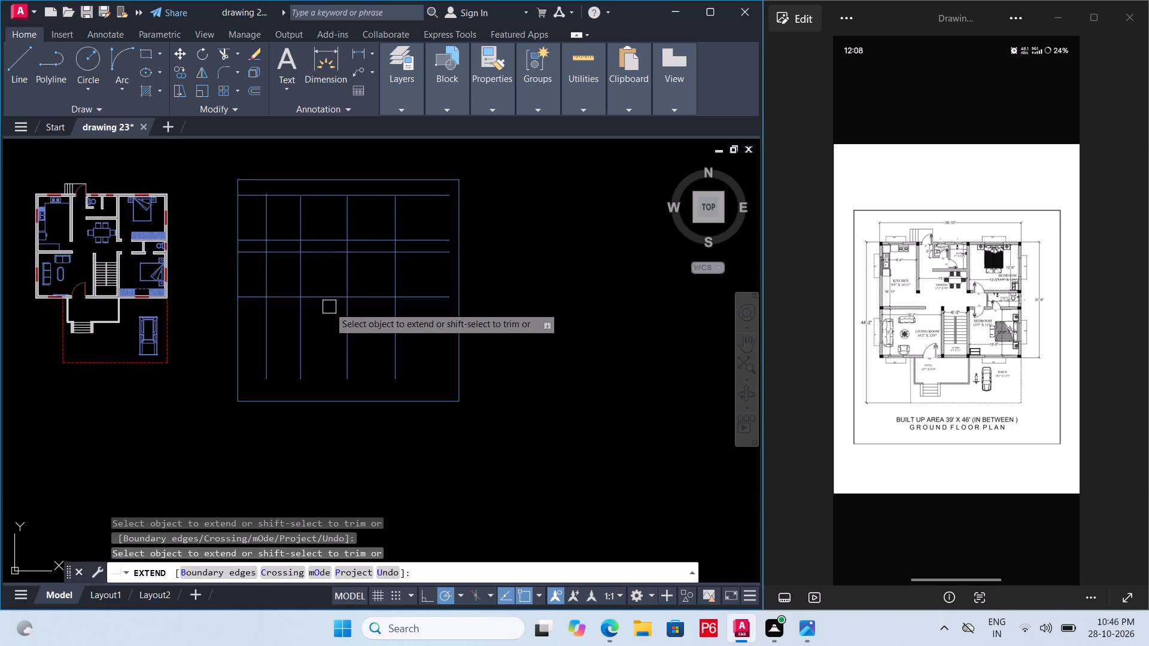
click(269, 211)
click(293, 221)
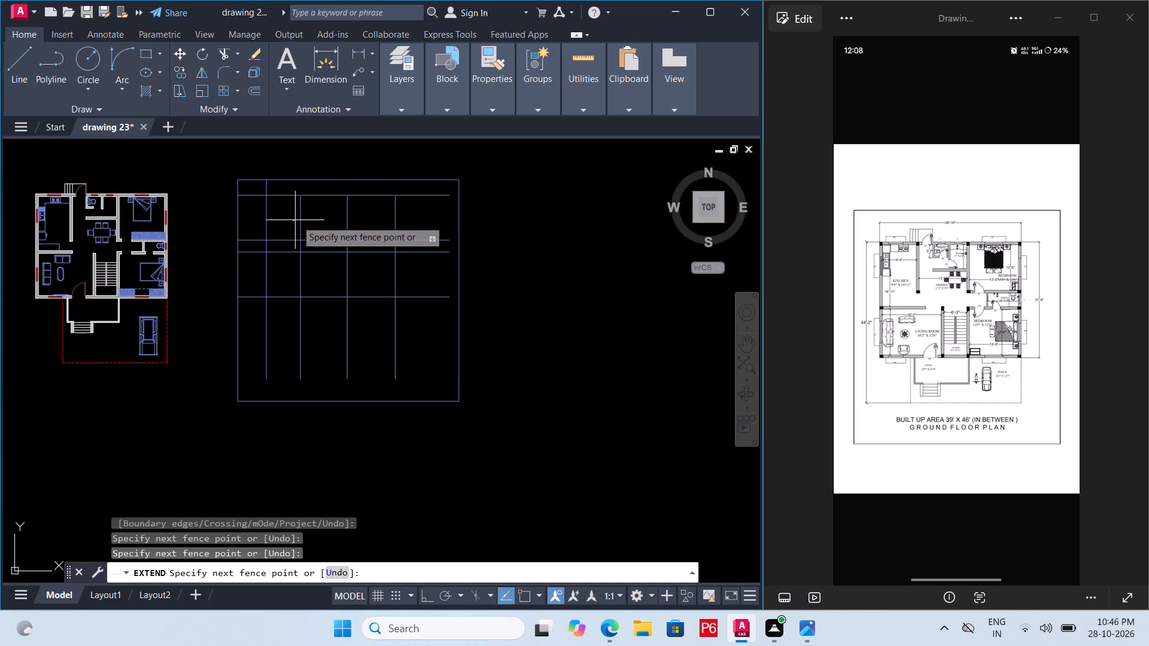
click(424, 217)
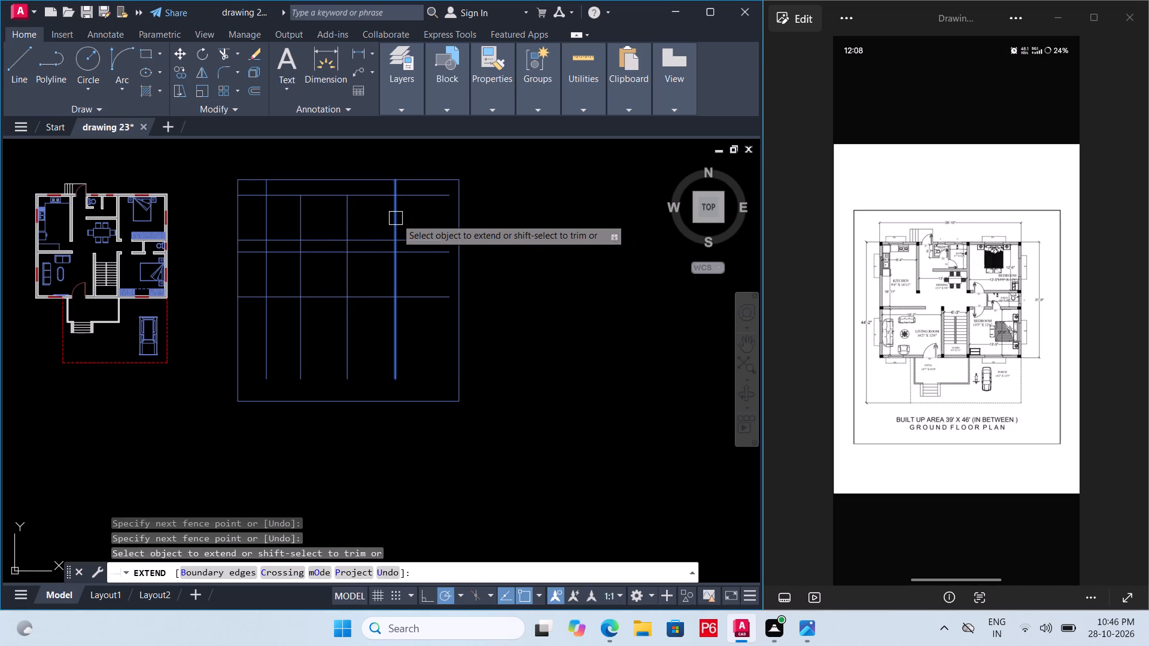
click(417, 218)
click(294, 221)
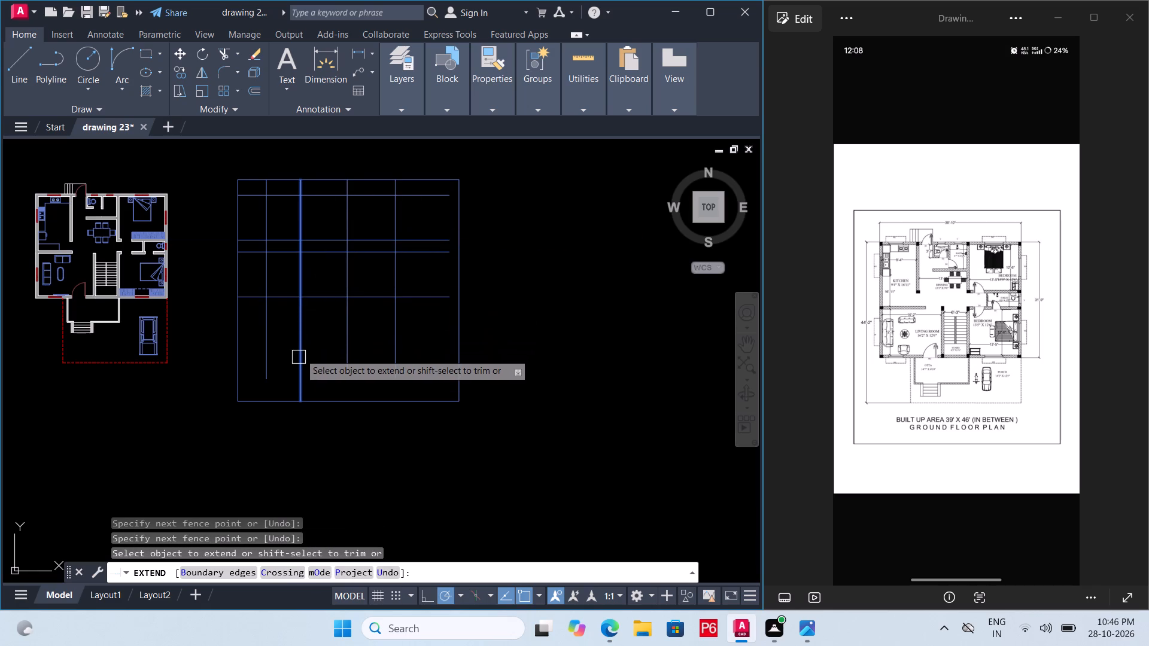
key(ctrl+s)
key(ctrl+s)
key(ctrl+s)
key(ctrl+s)
key(ctrl+s)
key(ctrl+s)
key(ctrl+s)
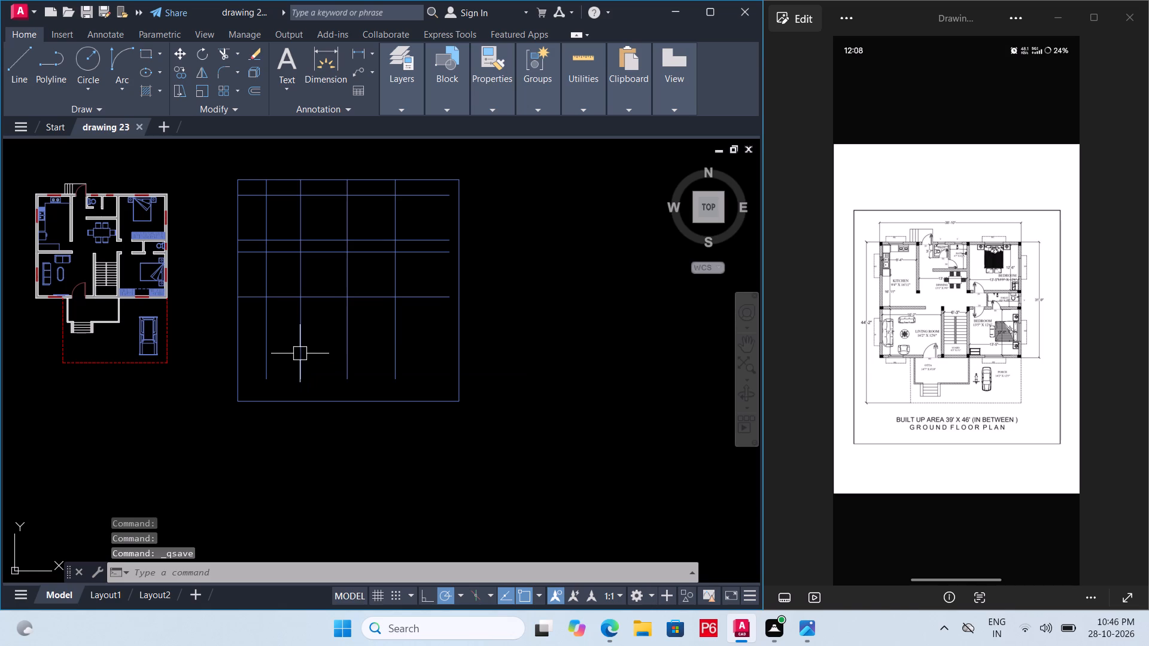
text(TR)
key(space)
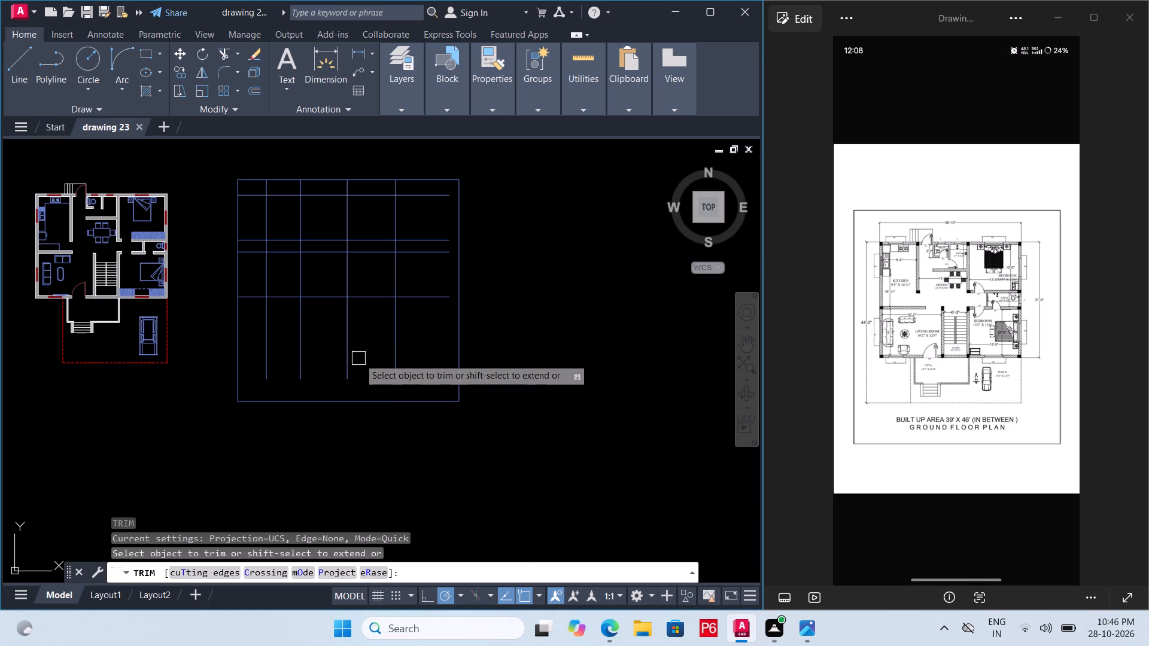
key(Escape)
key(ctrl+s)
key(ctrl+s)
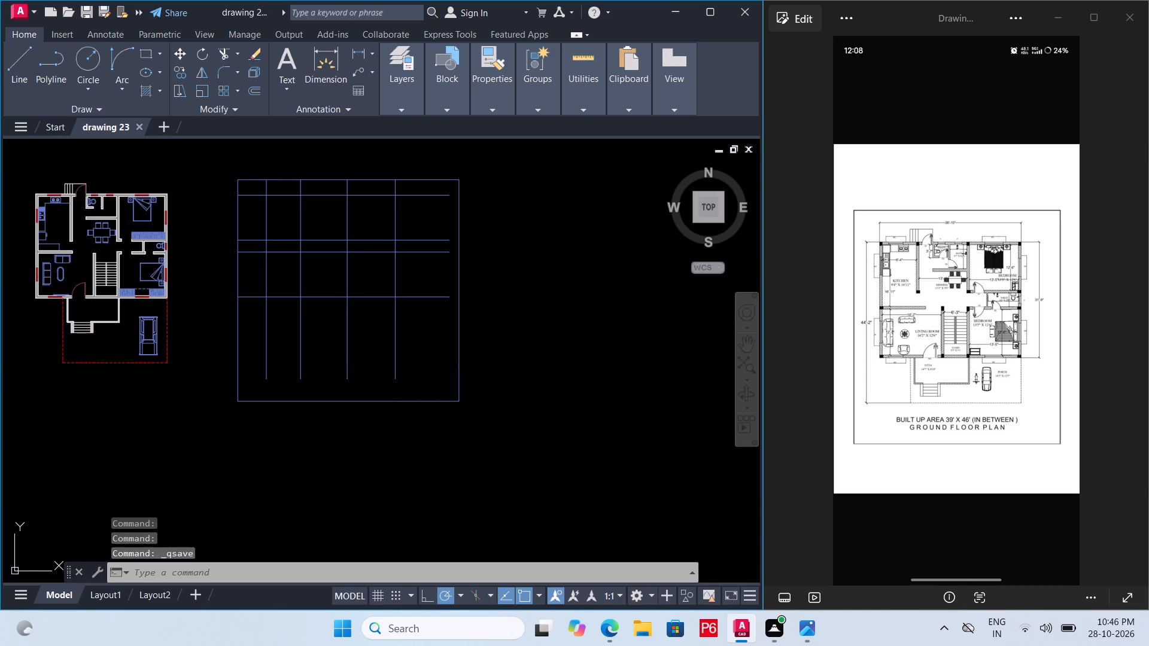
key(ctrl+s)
Stretch the boundary rectangle's lower edge straight up by about 19', to just below the lowest horizontal centre line, and save.
scroll(399, 358, up, 1)
scroll(344, 431, down, 1)
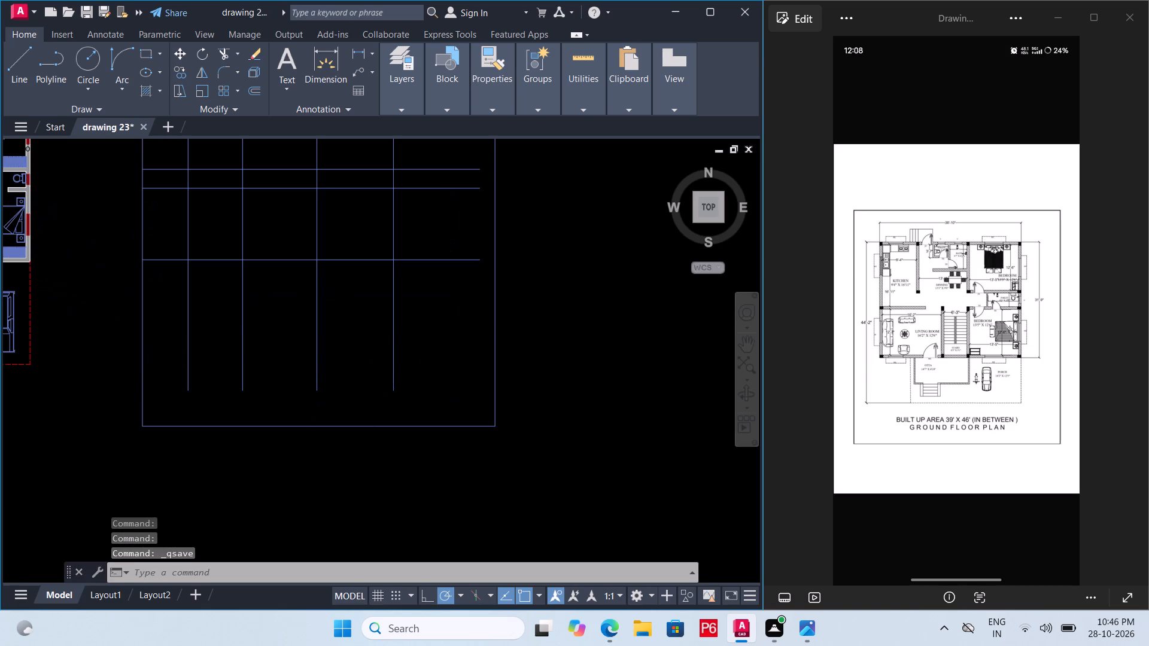
click(342, 432)
click(329, 426)
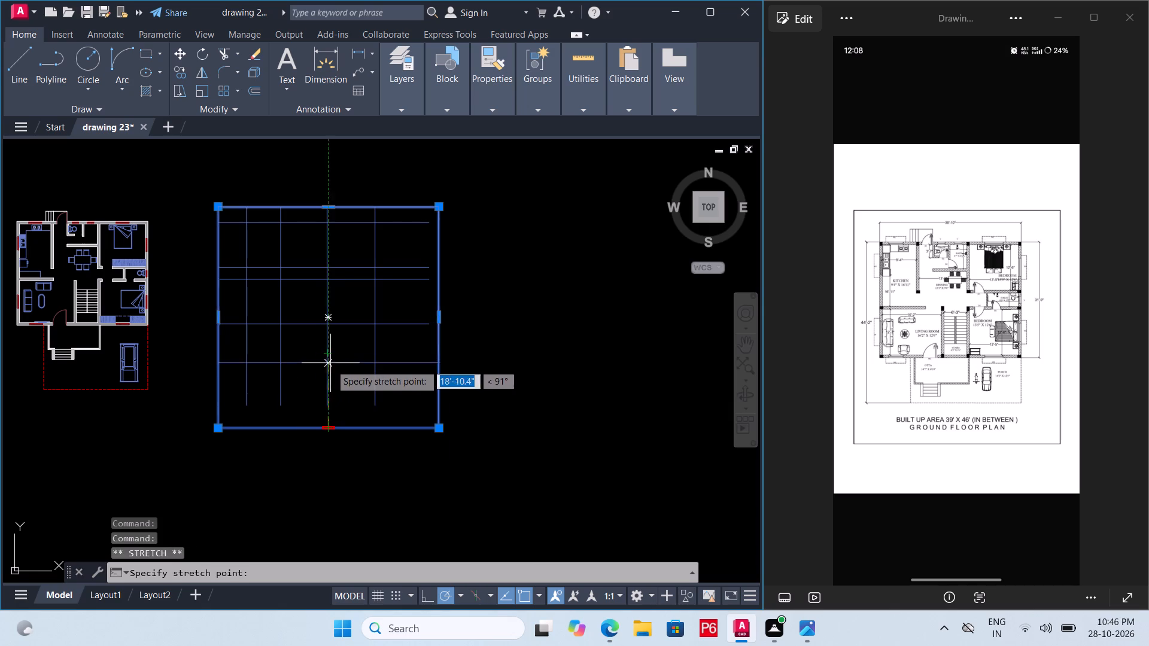
key(F8)
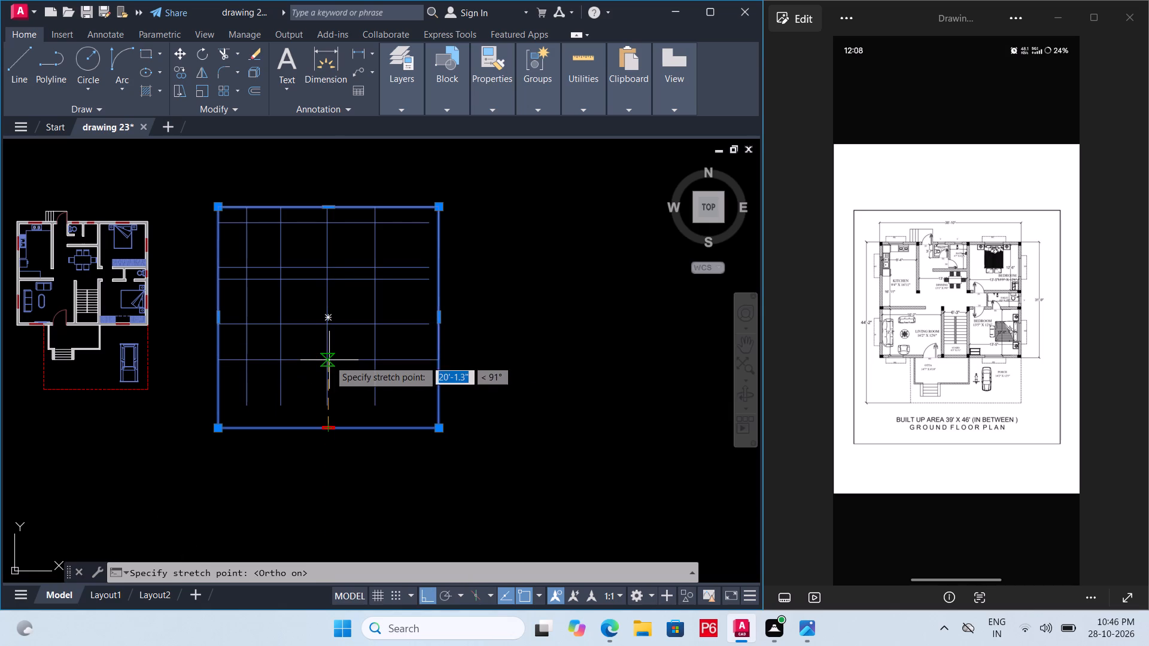
click(330, 363)
key(Escape)
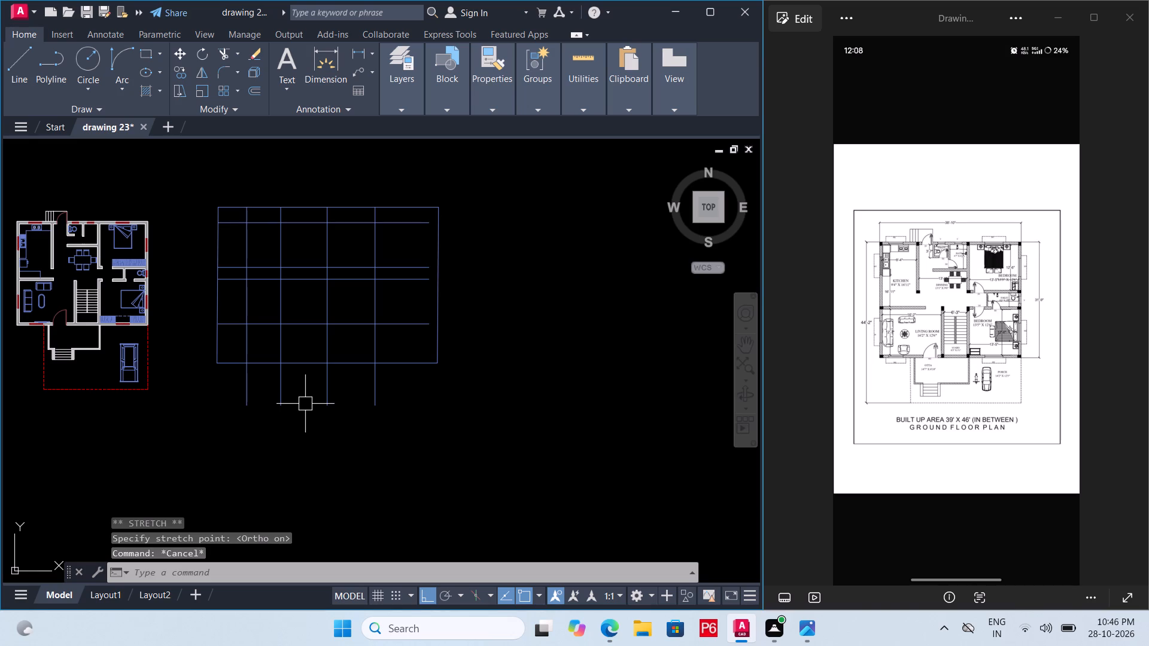
key(ctrl+s)
key(ctrl+s)
key(ctrl+s)
Trim the four vertical centre lines where they run below the boundary rectangle, and save the drawing.
text(TR)
key(space)
key(space)
click(380, 395)
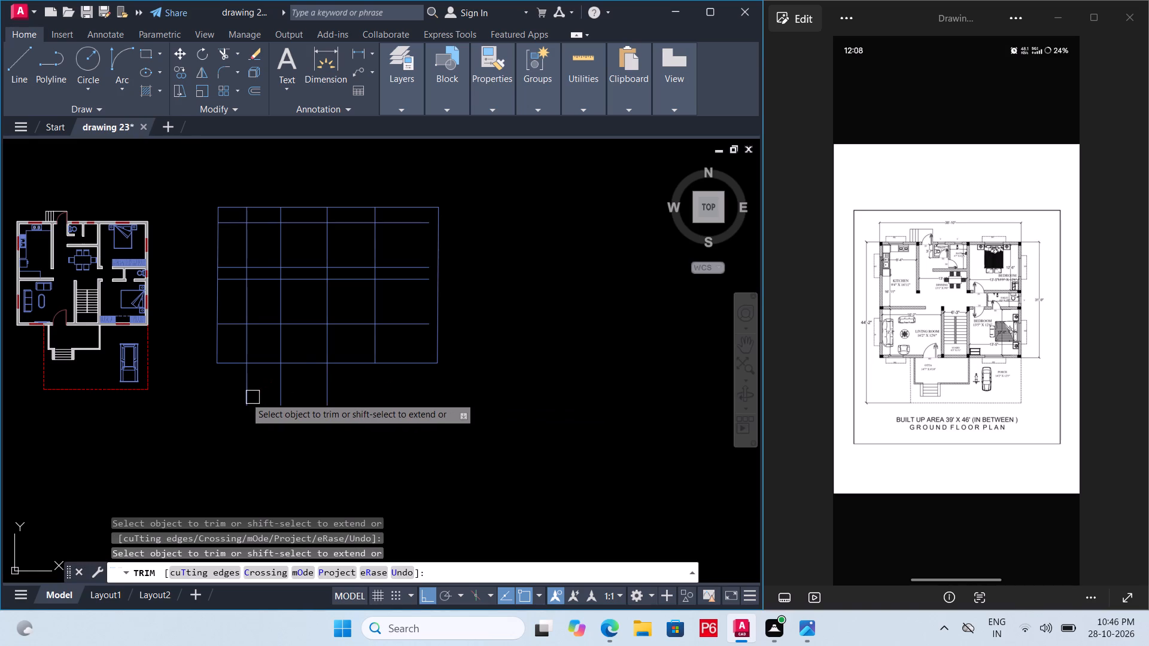
click(245, 397)
click(278, 397)
double_click(333, 397)
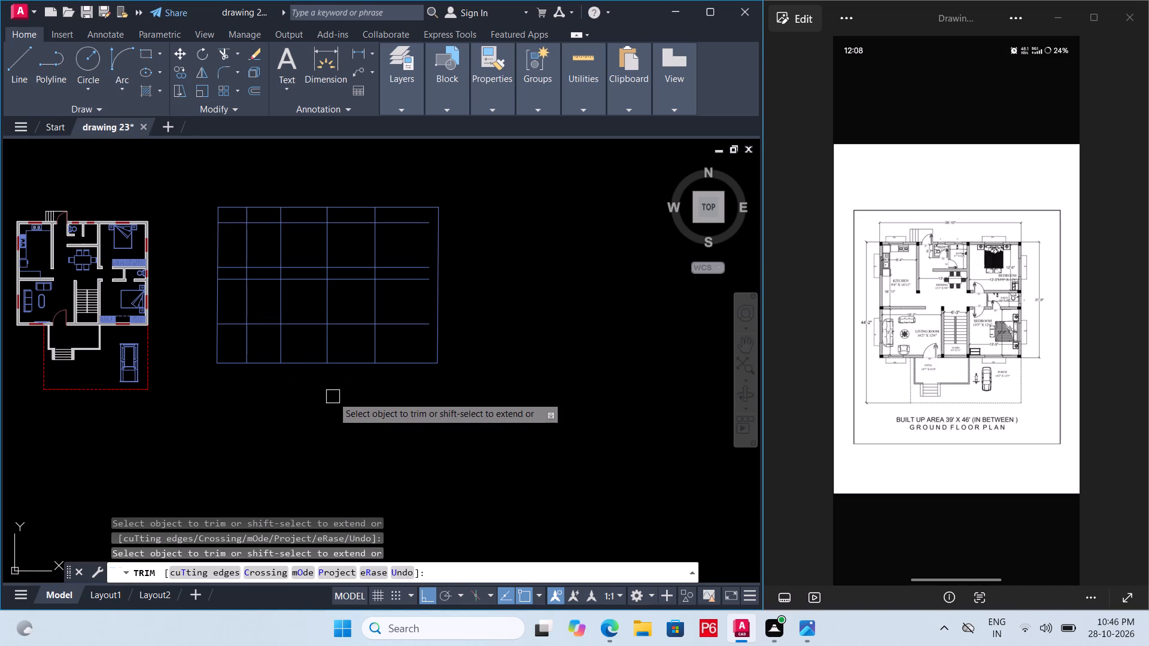
key(Escape)
key(ctrl+s)
key(ctrl+s)
key(ctrl+s)
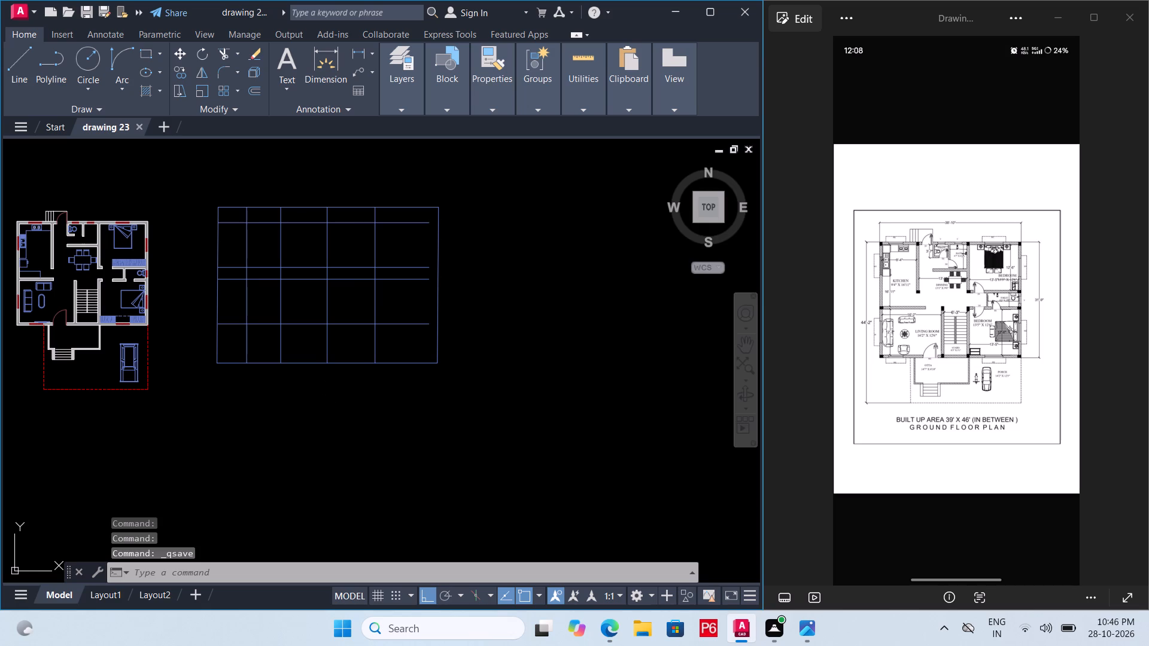
Extend the right ends of the four horizontal centre lines to the boundary rectangle, and save the drawing.
scroll(408, 276, up, 1)
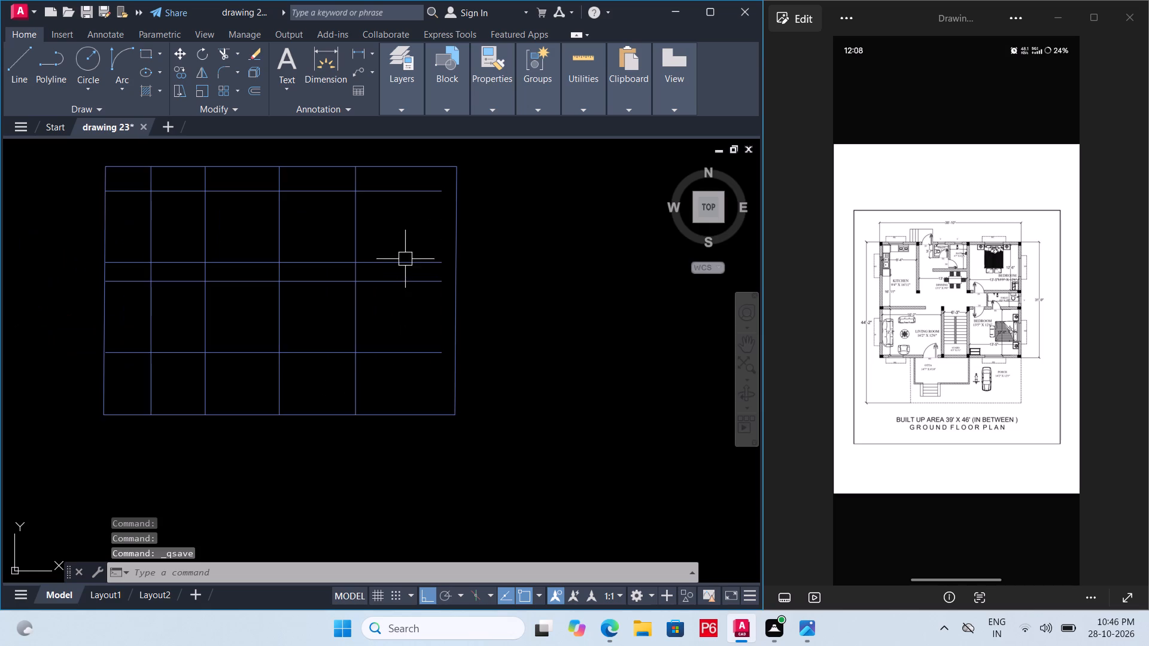
scroll(399, 299, down, 1)
text(EX)
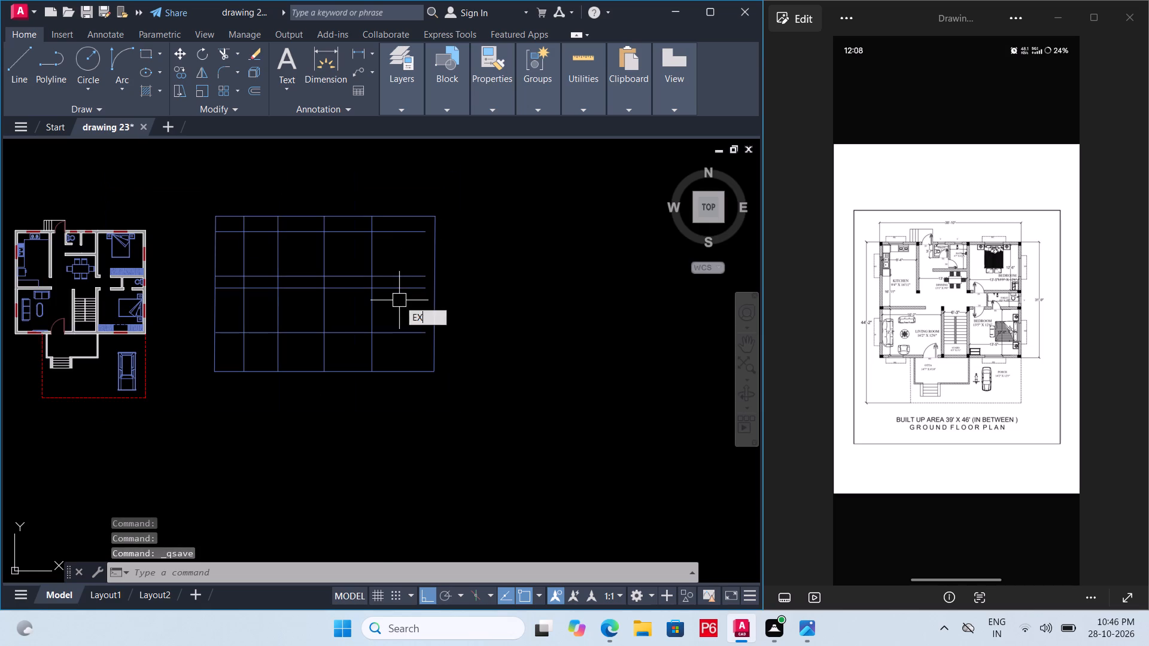
key(space)
key(space)
click(406, 236)
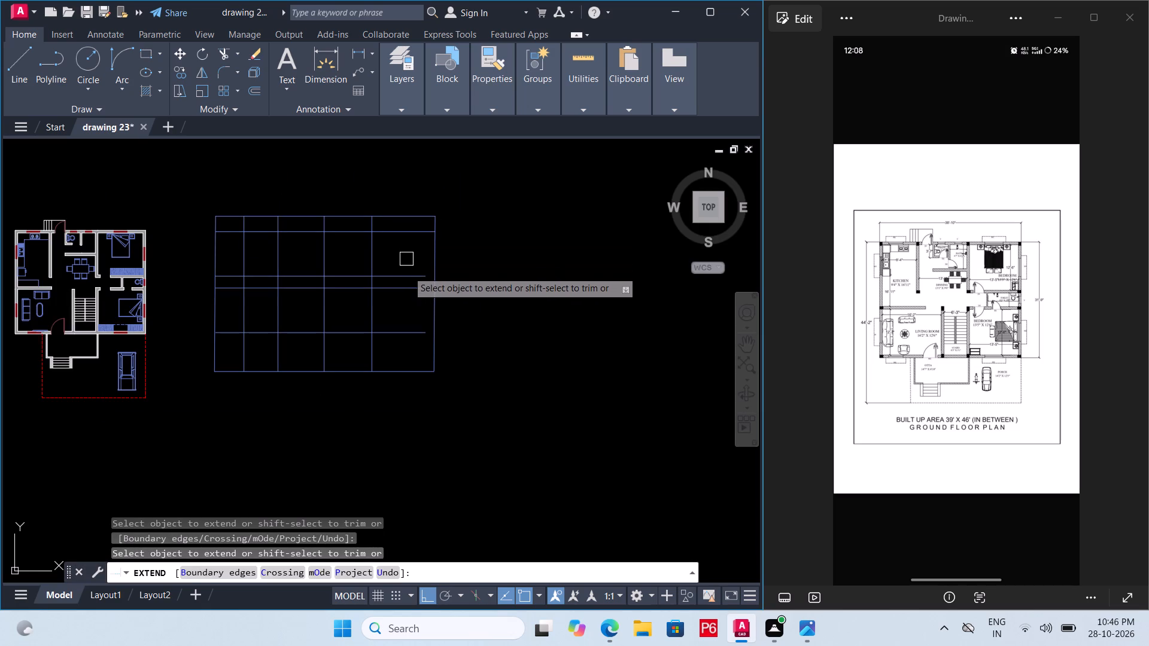
click(408, 271)
click(409, 285)
click(412, 336)
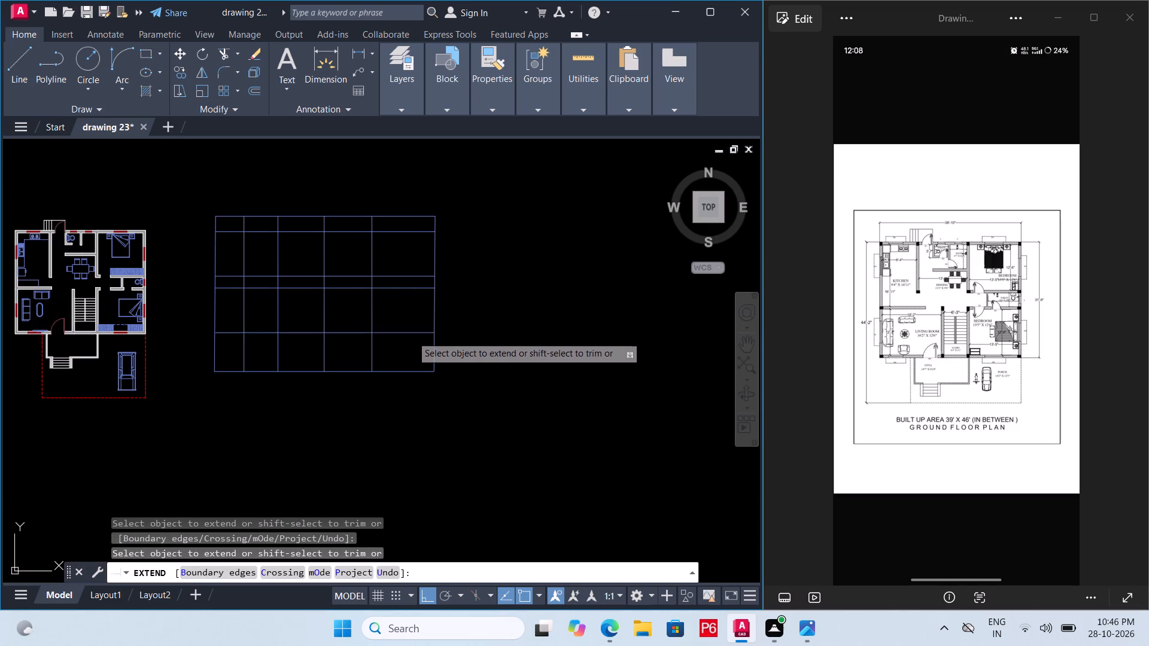
key(ctrl+s)
key(ctrl+s)
key(ctrl+s)
Delete the boundary rectangle around the centre-line grid.
click(412, 377)
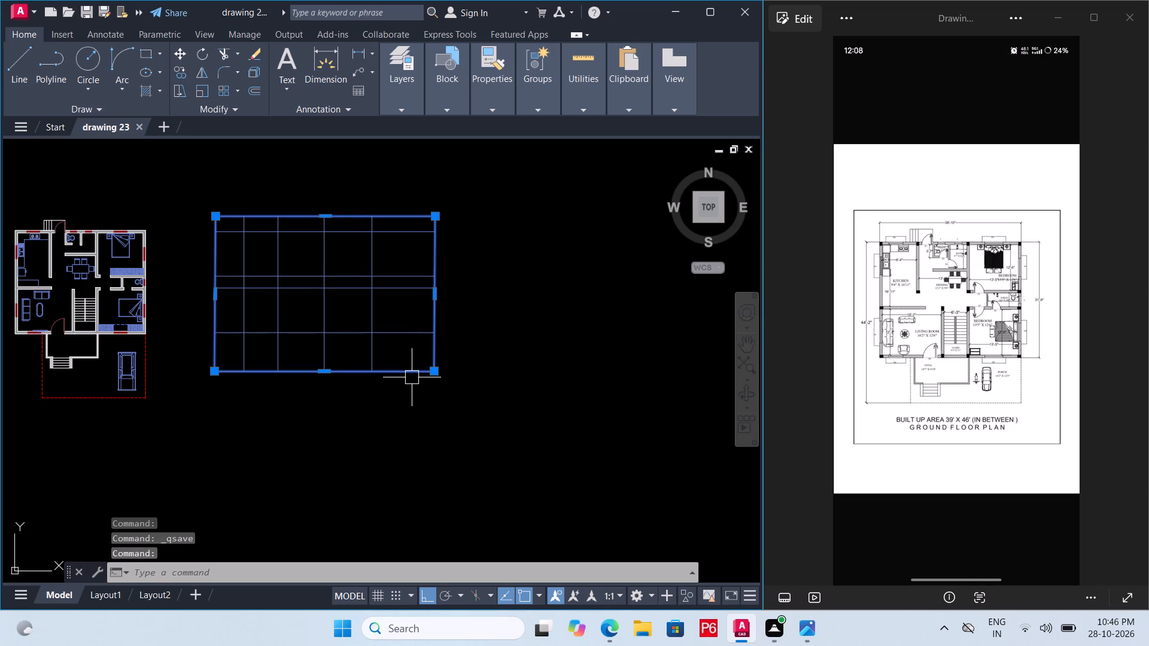
key(Delete)
Draw a rectangle 9" wide and about 4' tall just left of the first vertical centre line, below the top horizontal one.
scroll(224, 238, up, 2)
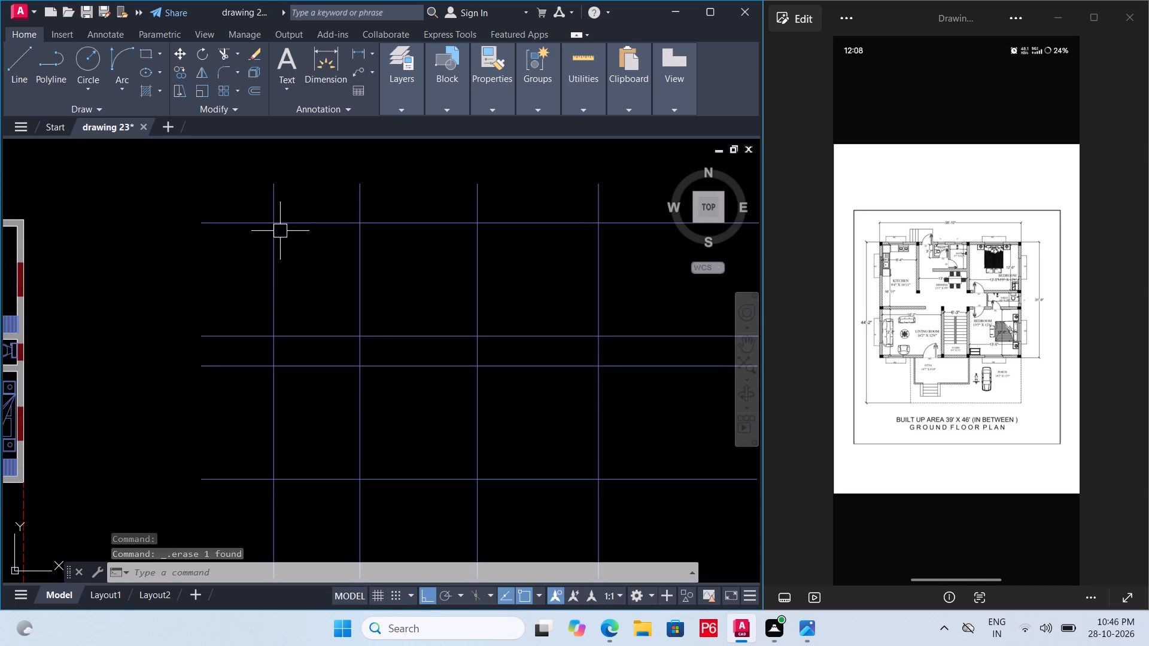
scroll(287, 232, down, 1)
scroll(226, 240, up, 2)
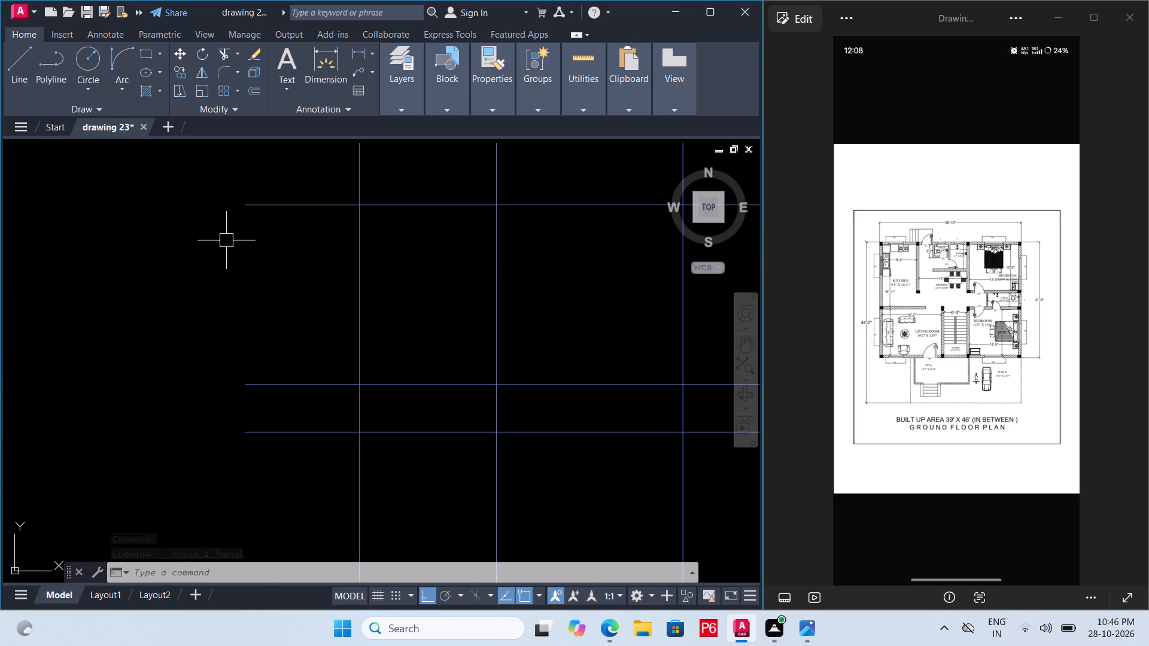
text(REC)
key(space)
click(226, 253)
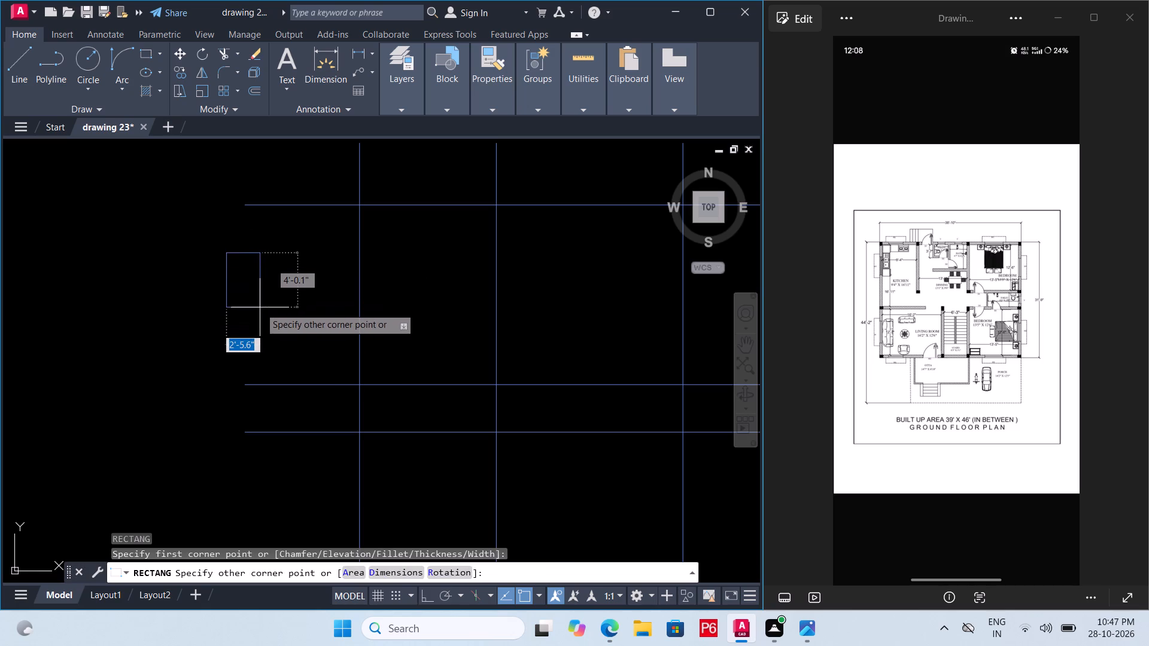
text(9")
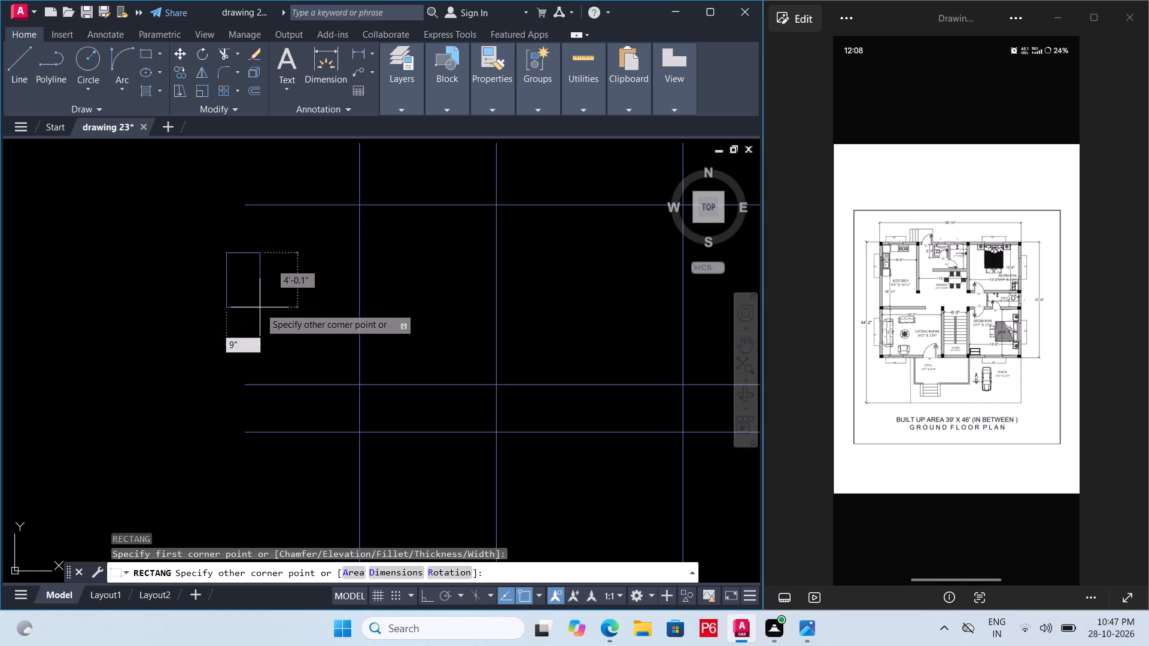
key(Return)
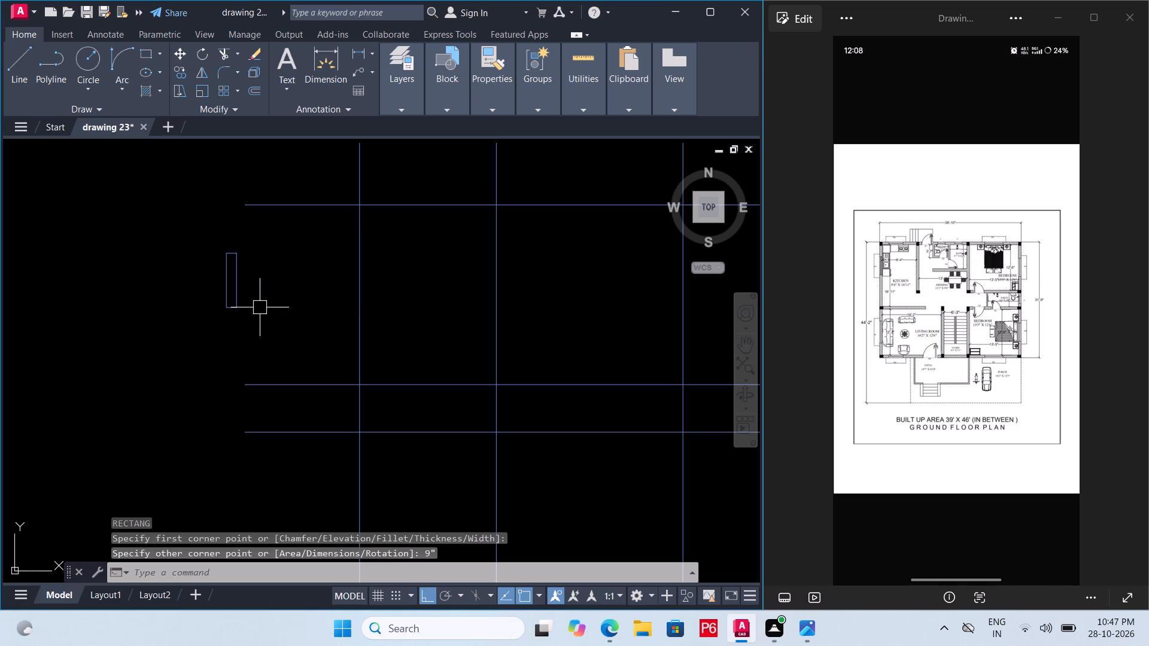
Replace the last rectangle with a 9" by 12" one left of the first vertical centre line, and save the drawing.
key(ctrl+z)
text(REC)
key(space)
double_click(244, 273)
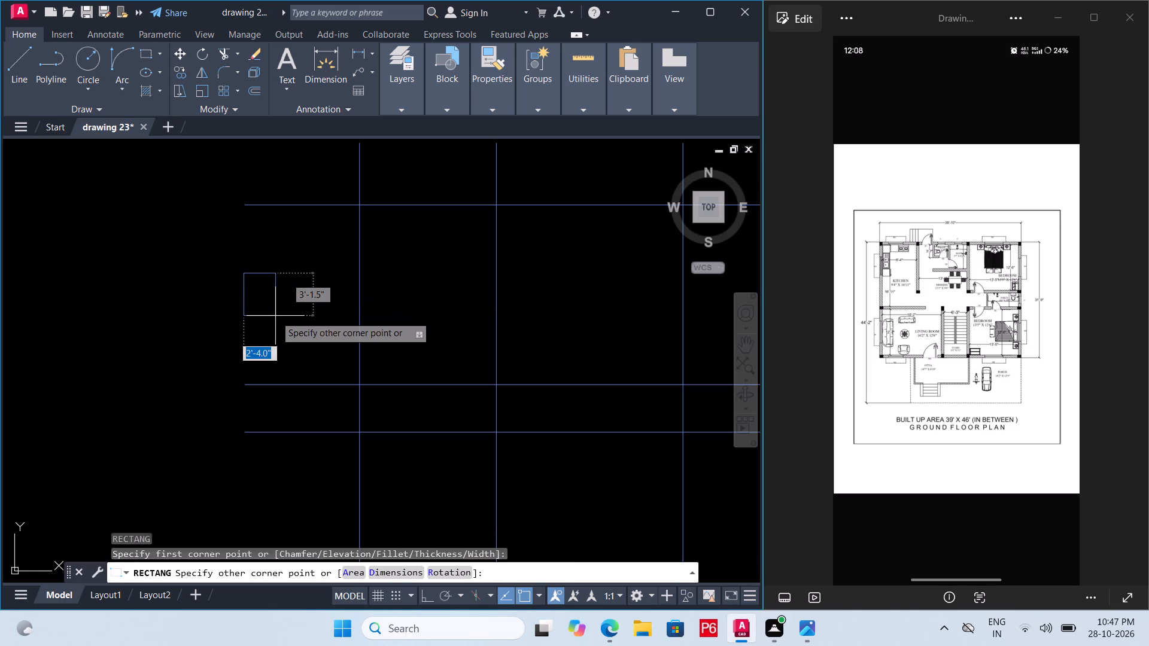
text(9")
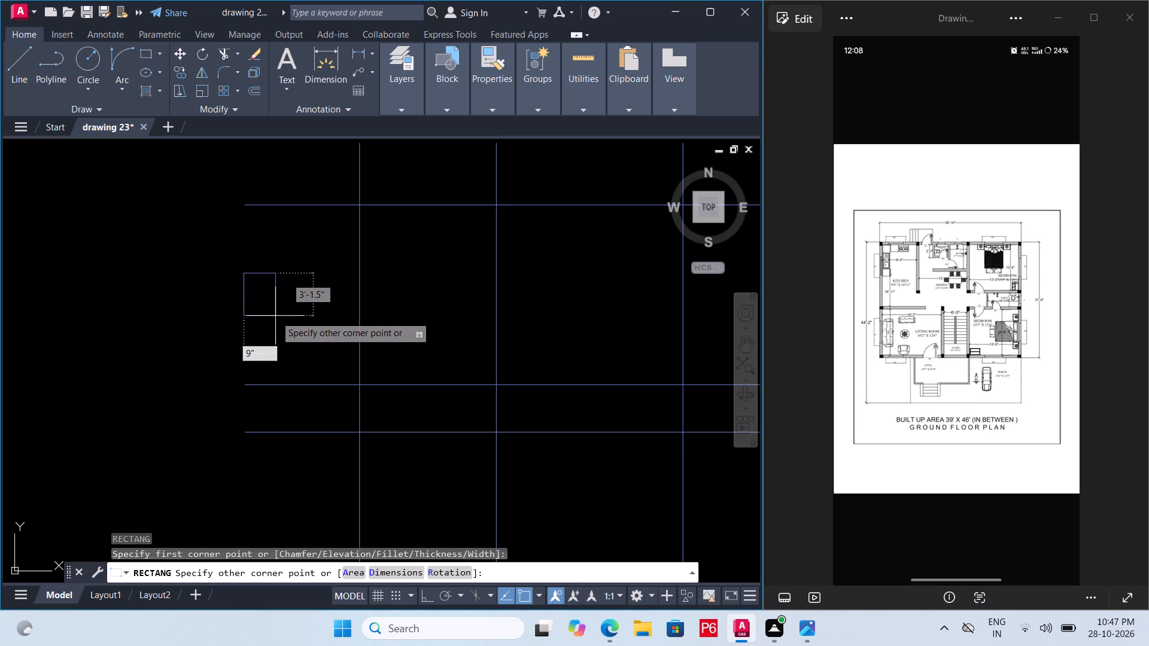
key(comma)
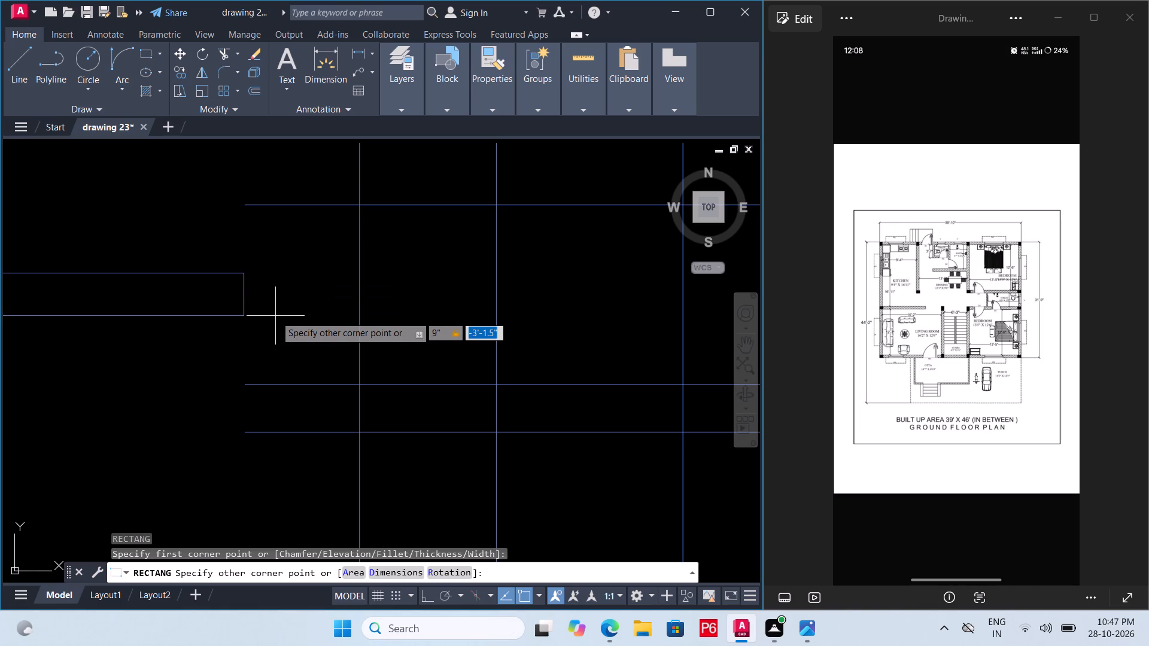
text(12")
key(Return)
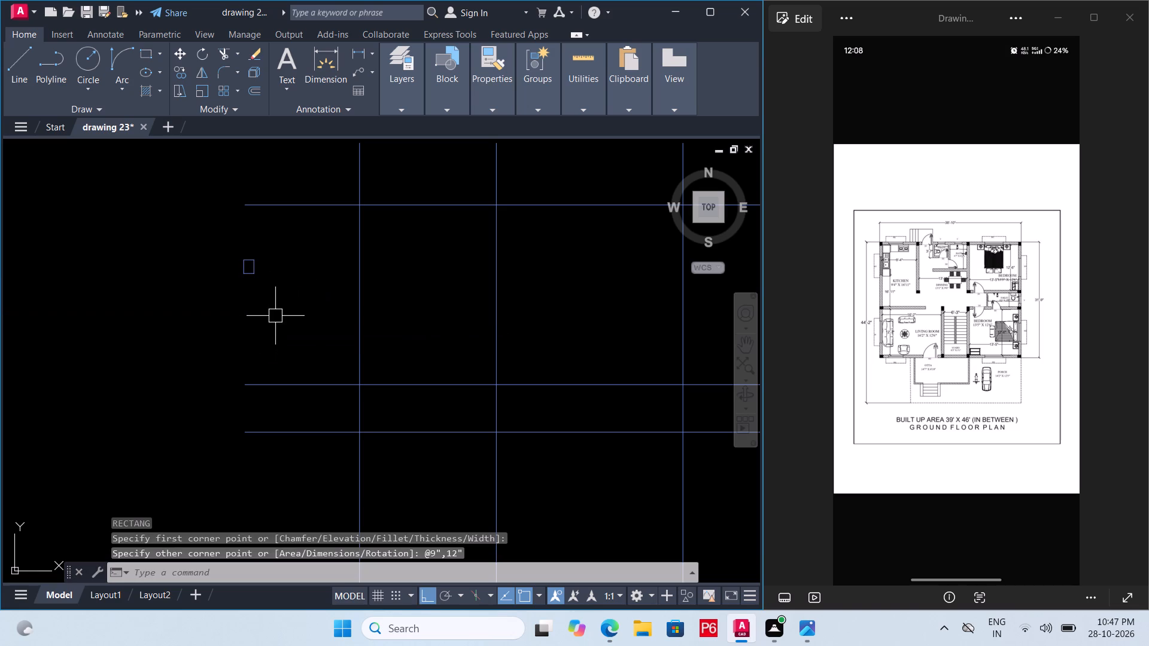
key(ctrl+s)
key(ctrl+s)
key(ctrl+s)
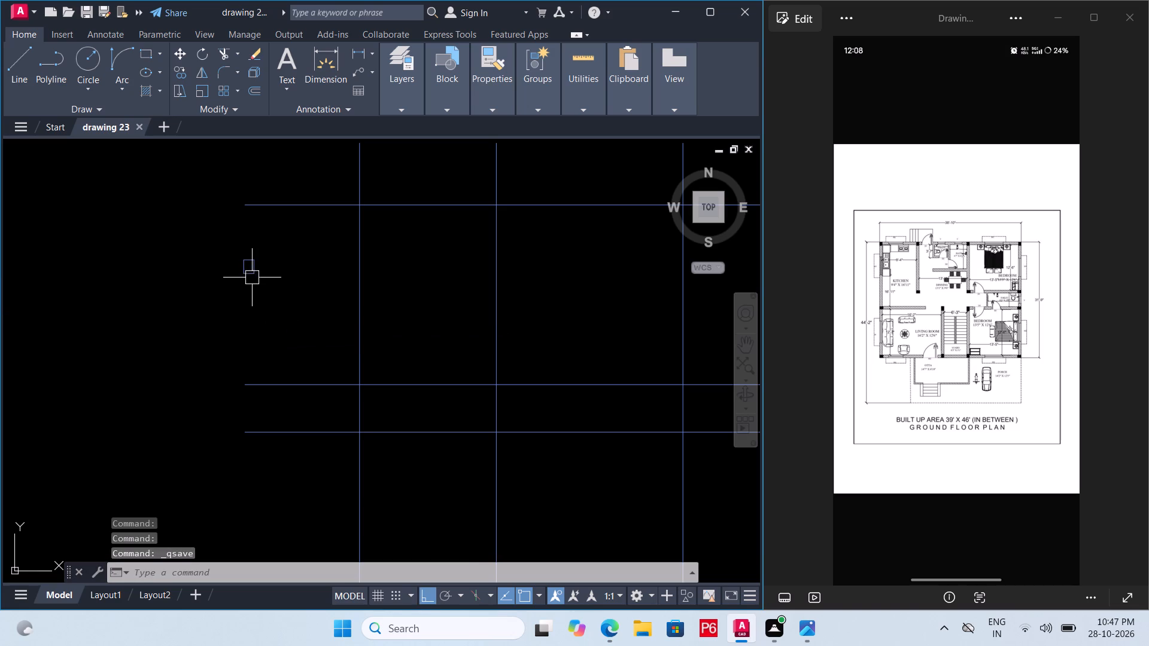
Fill the 9" by 12" column rectangle with a solid red hatch, colour 237,31,36, and save the drawing.
click(252, 277)
scroll(241, 267, up, 3)
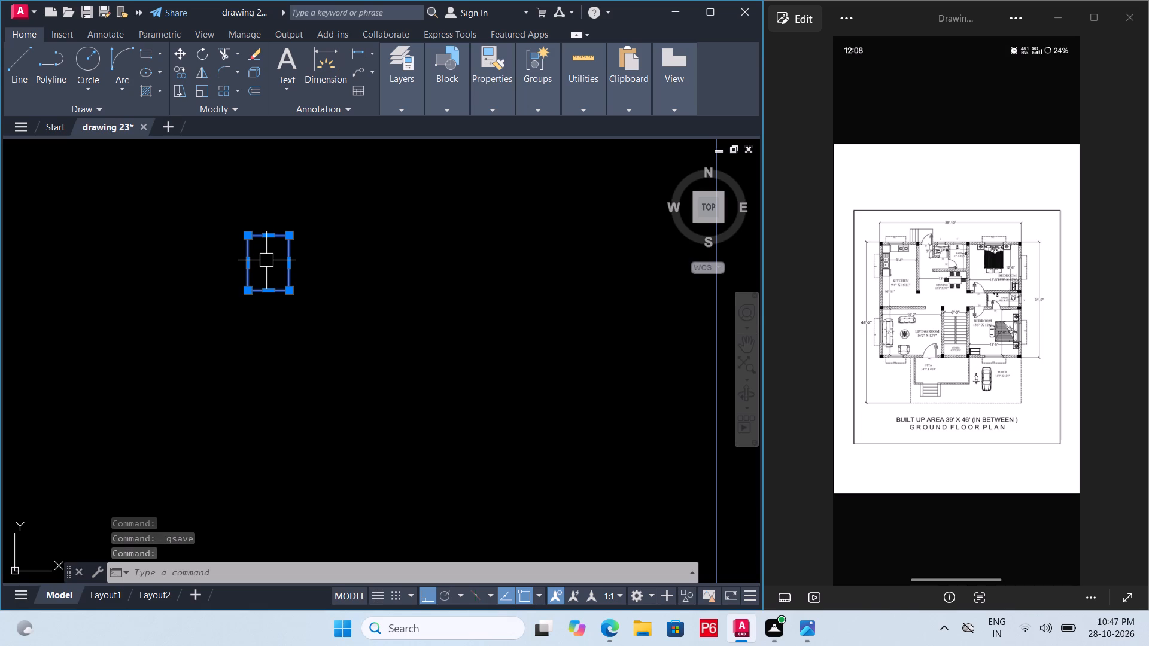
text(H)
key(space)
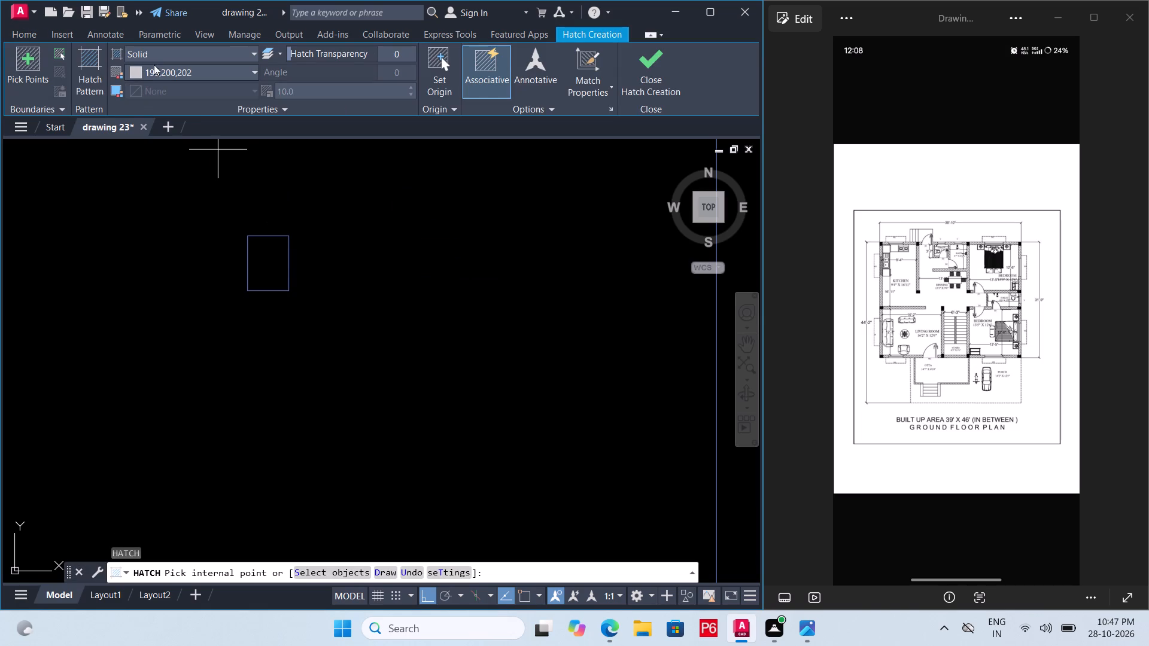
click(154, 72)
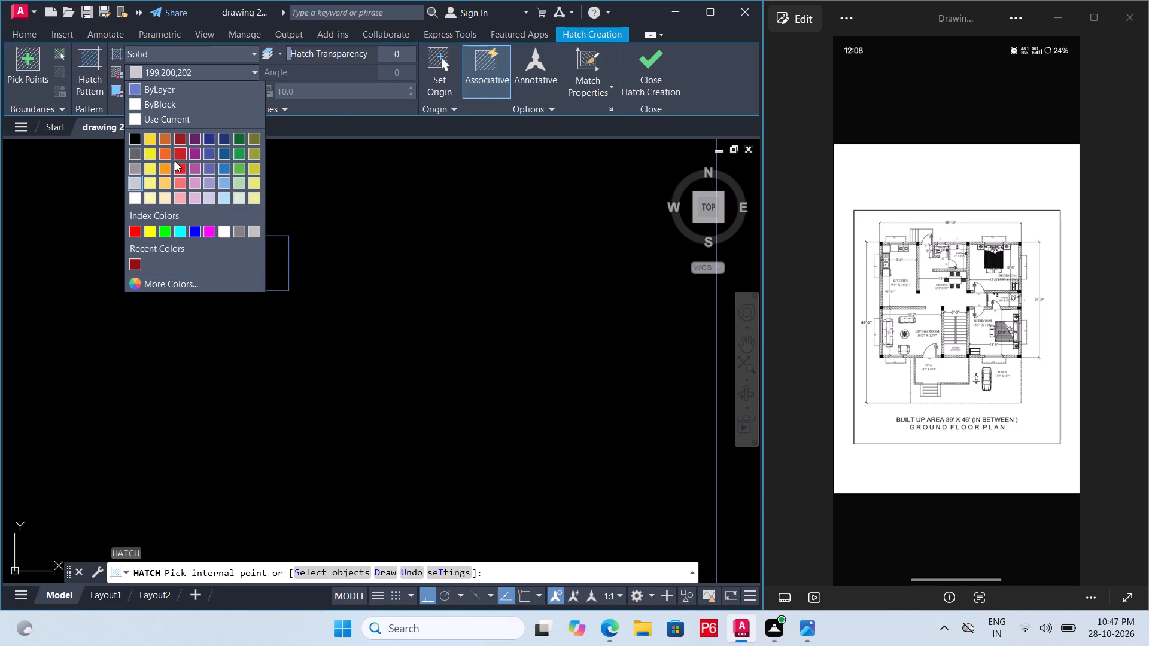
click(180, 166)
click(270, 282)
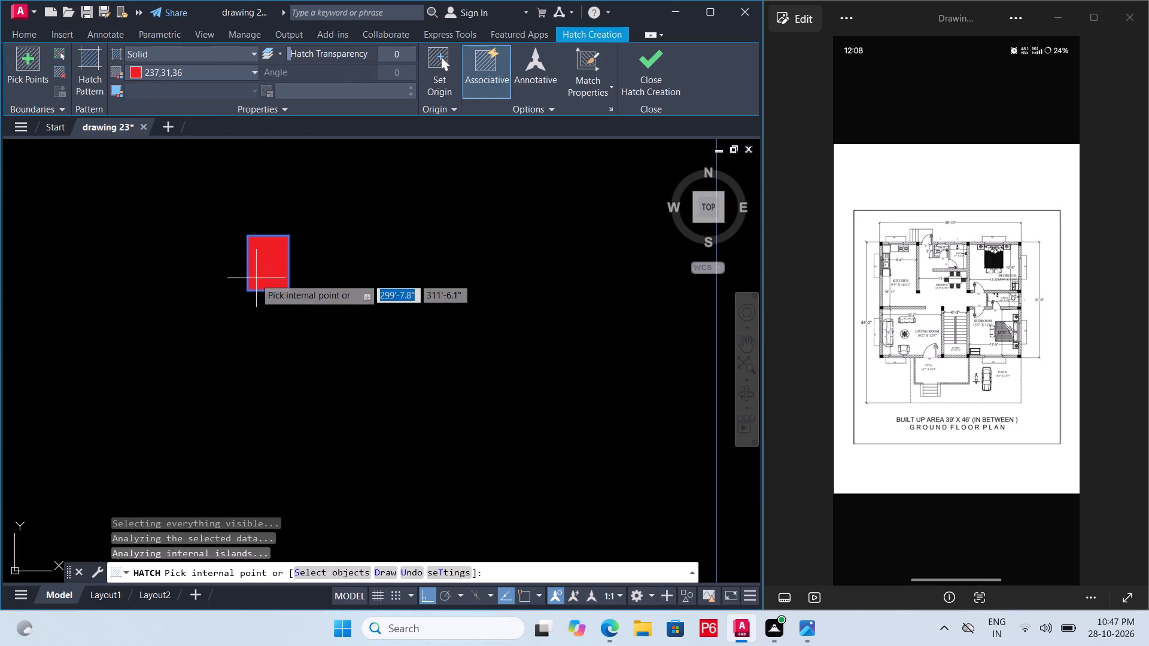
key(Escape)
key(ctrl+s)
key(ctrl+s)
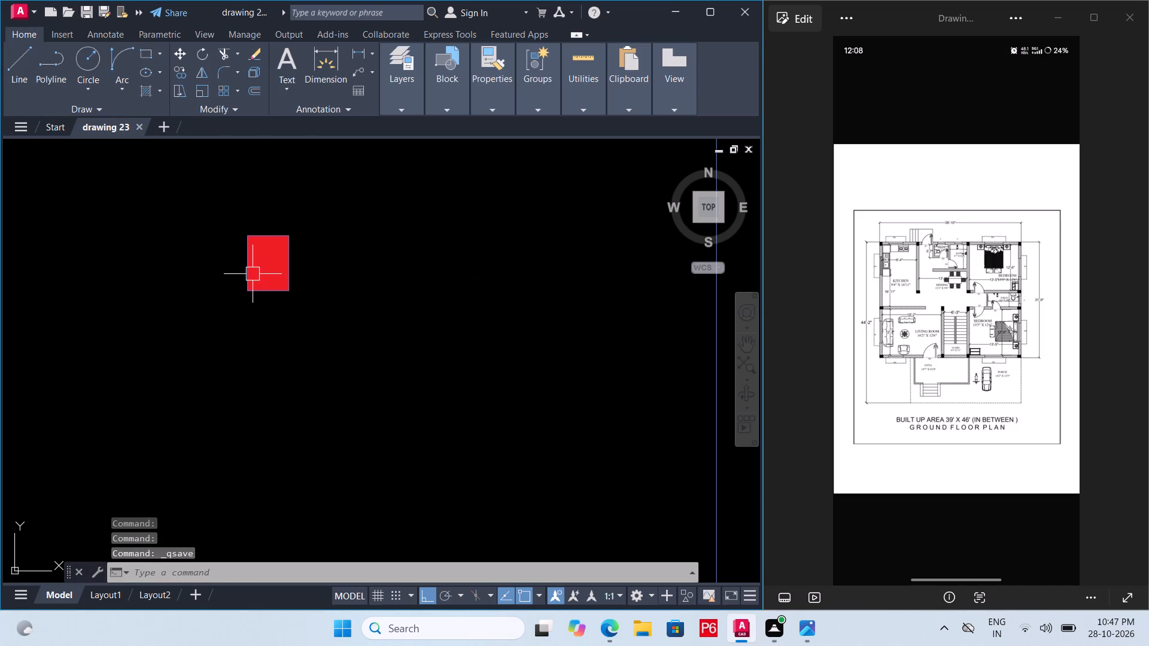
Draw a horizontal and a vertical line across the red column, joining the midpoints of its opposite sides.
text(L)
key(space)
click(249, 265)
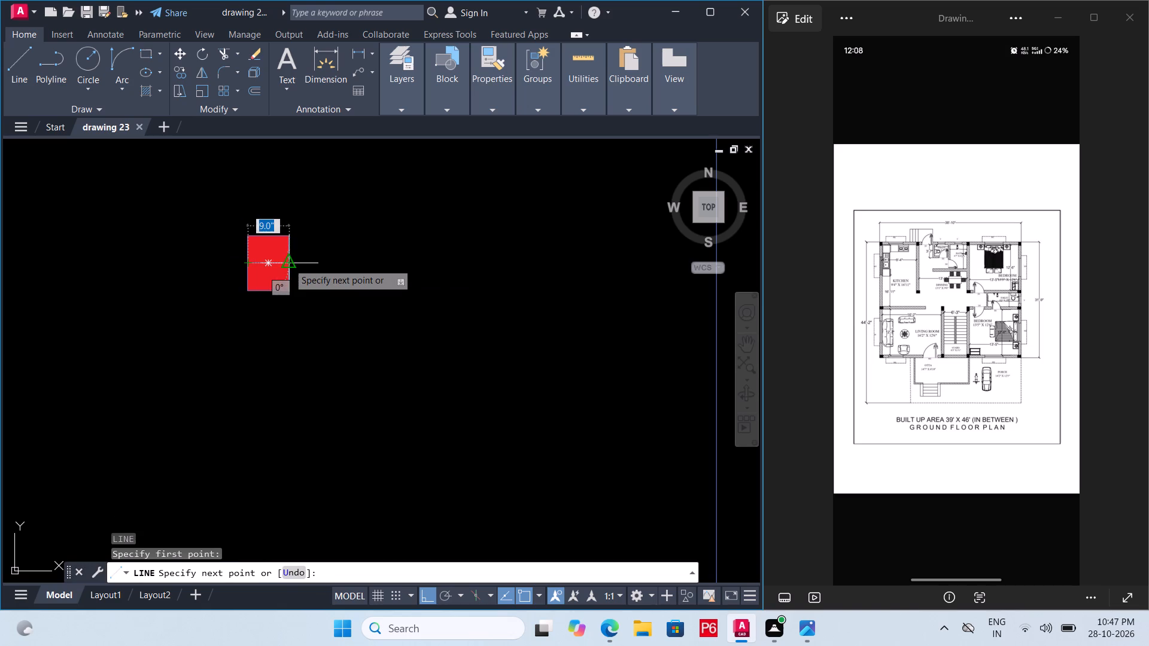
click(288, 263)
key(space)
key(space)
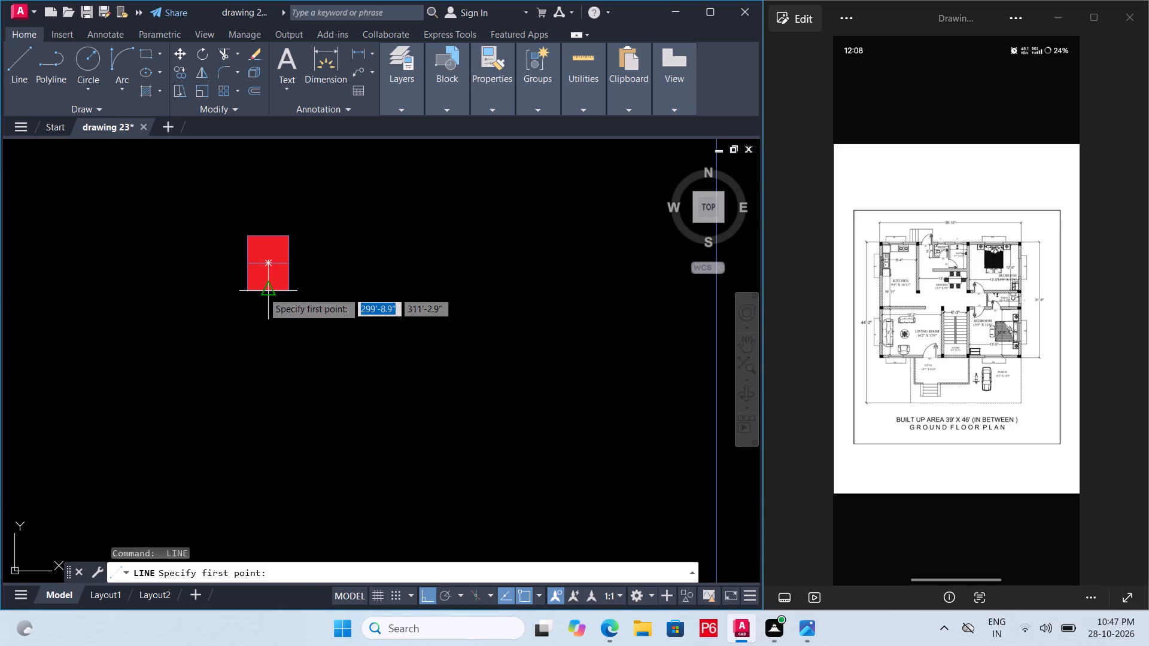
drag(265, 291, 269, 272)
click(267, 237)
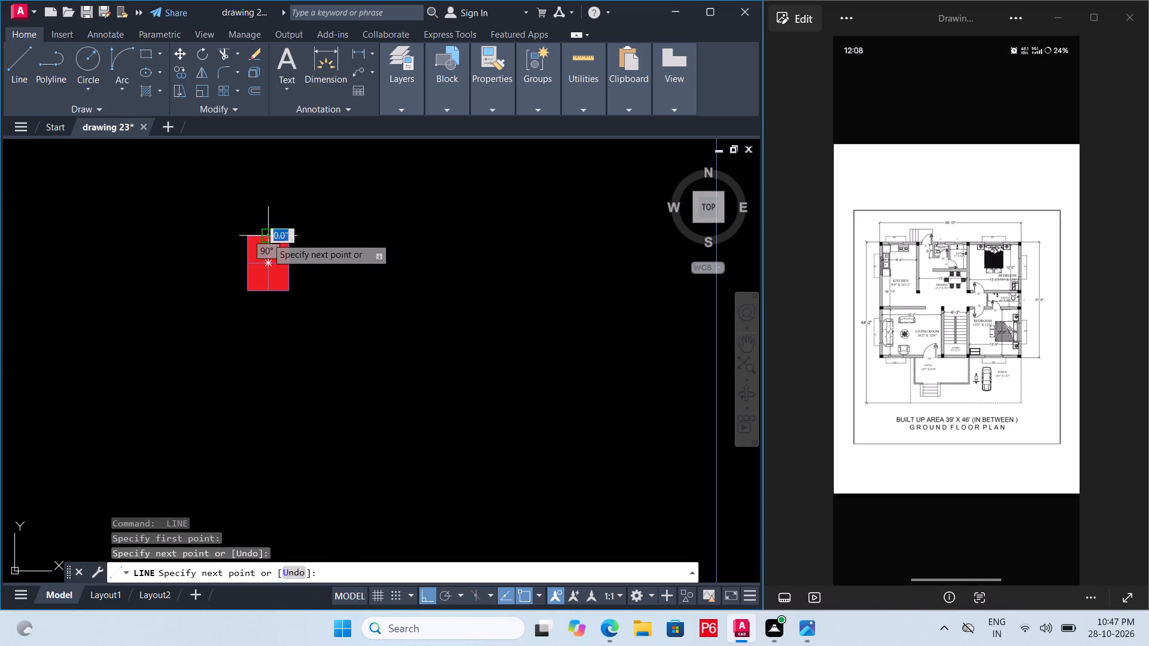
key(space)
Convert the column's rectangle, hatch and two cross lines into a block named COLUMN.
click(219, 215)
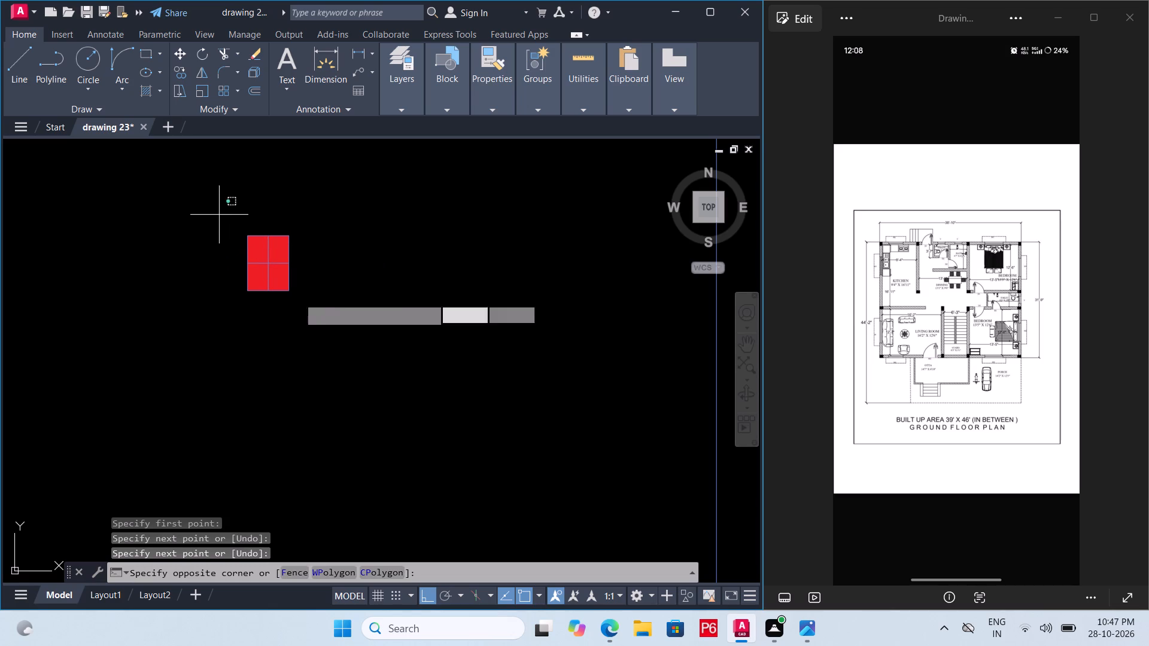
double_click(335, 336)
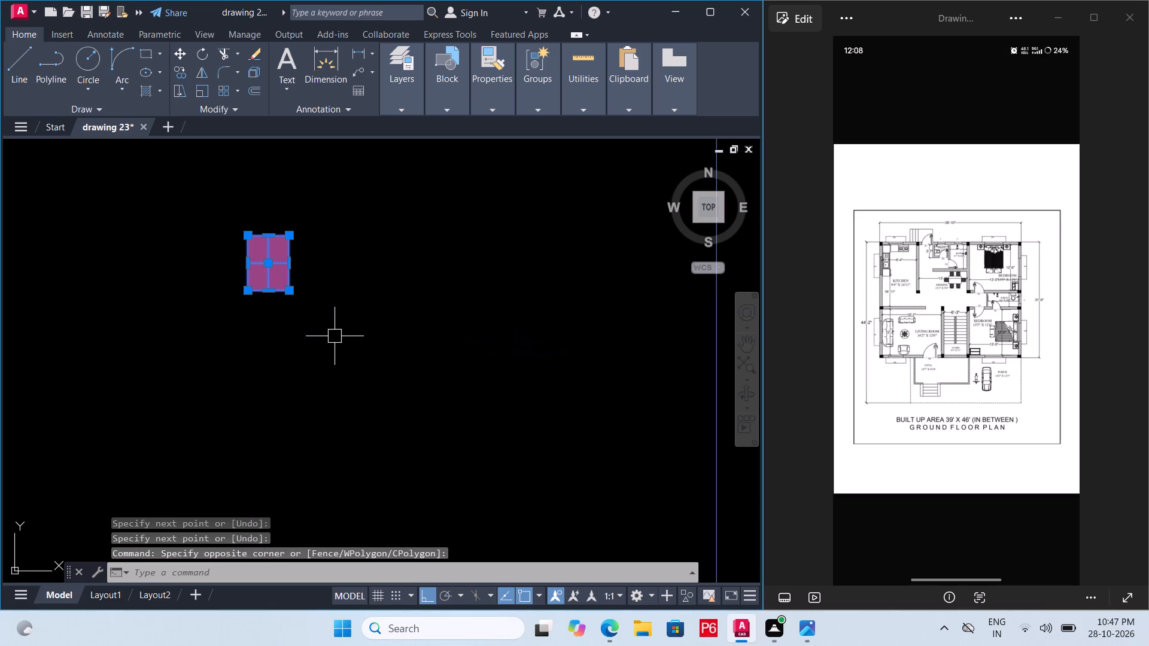
key(b)
key(space)
text(C)
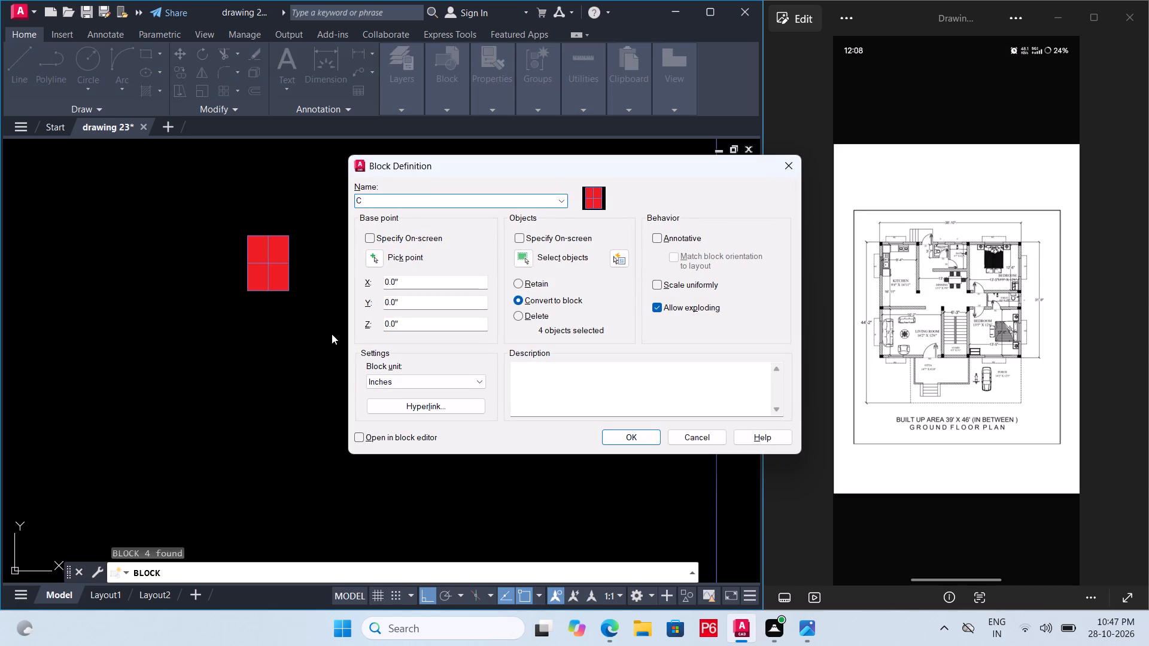
text(OLI)
key(BackSpace)
key(u)
text(MN)
key(space)
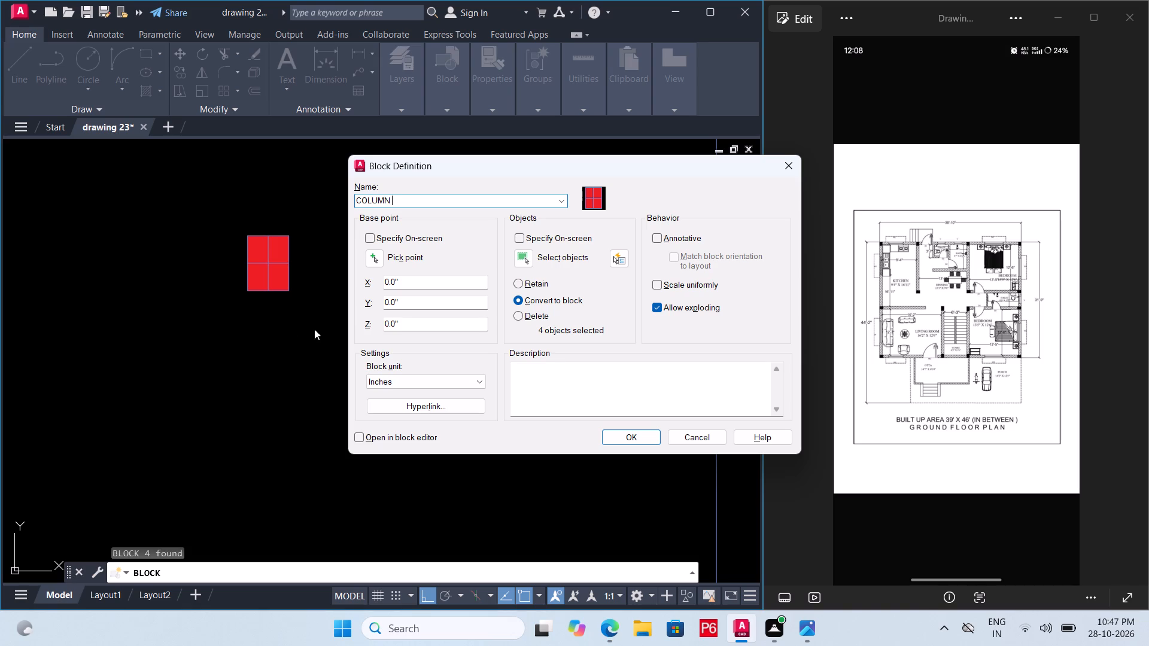
click(616, 433)
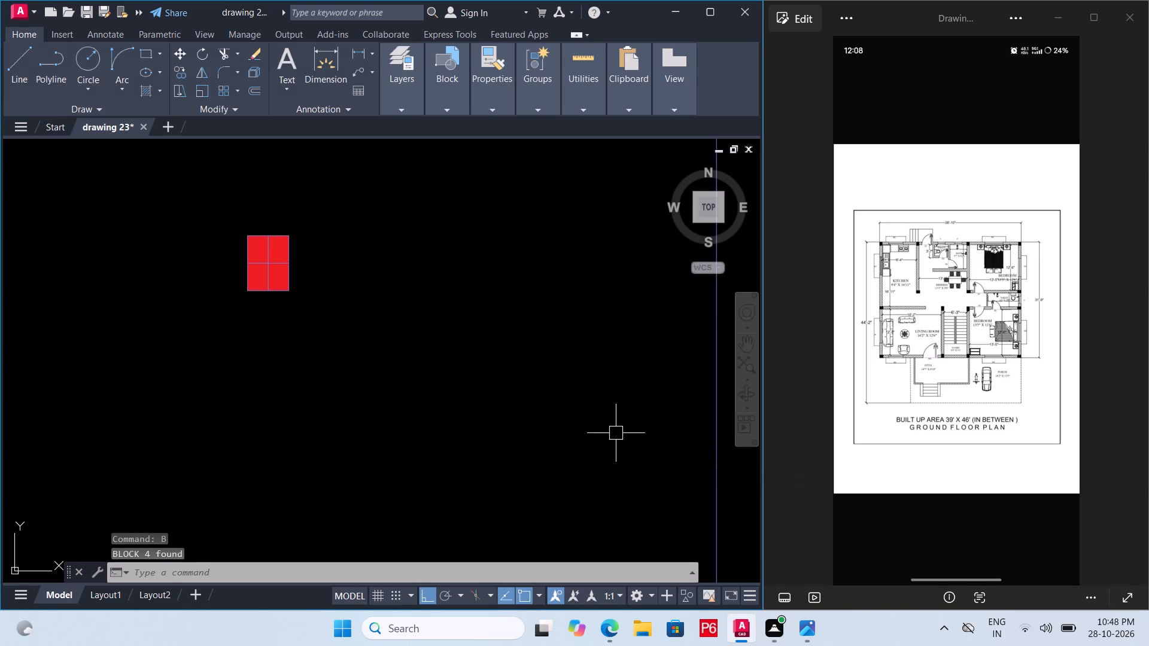
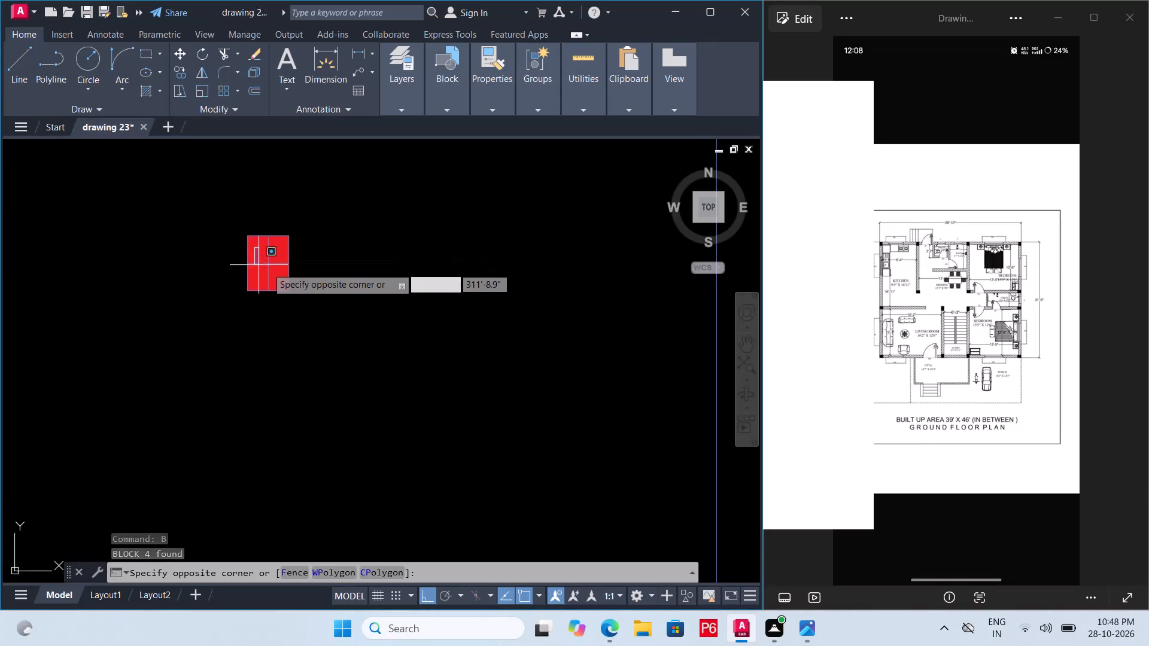
Clear the selection around the new COLUMN block and save the drawing.
click(268, 268)
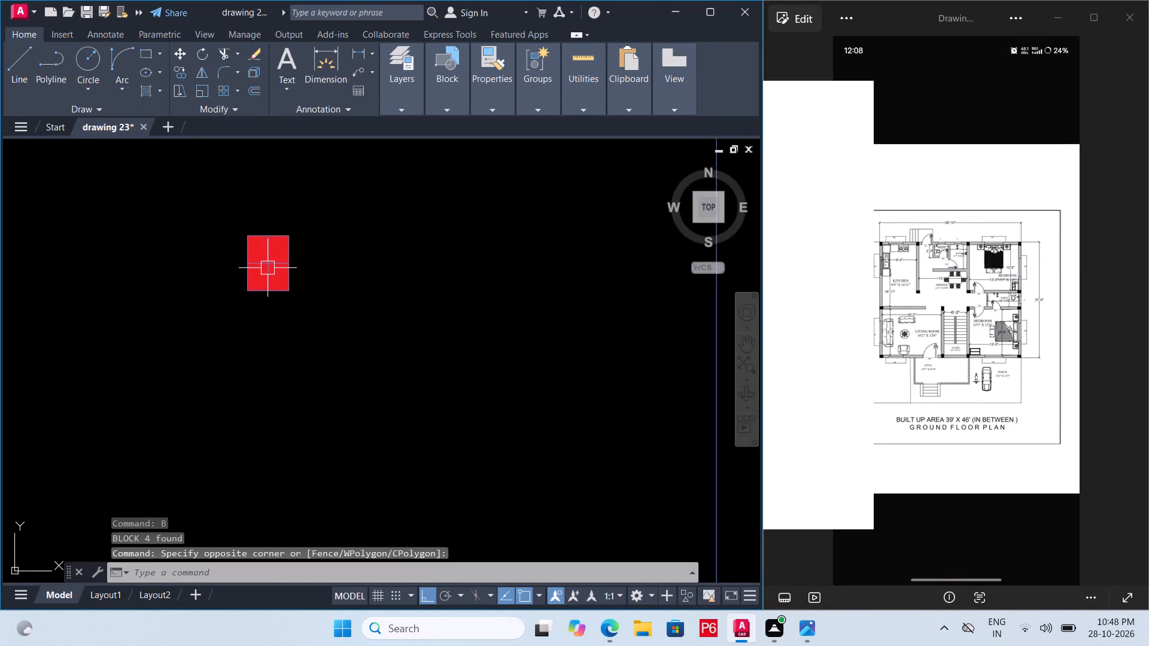
key(Escape)
key(ctrl+s)
key(ctrl+s)
key(ctrl+s)
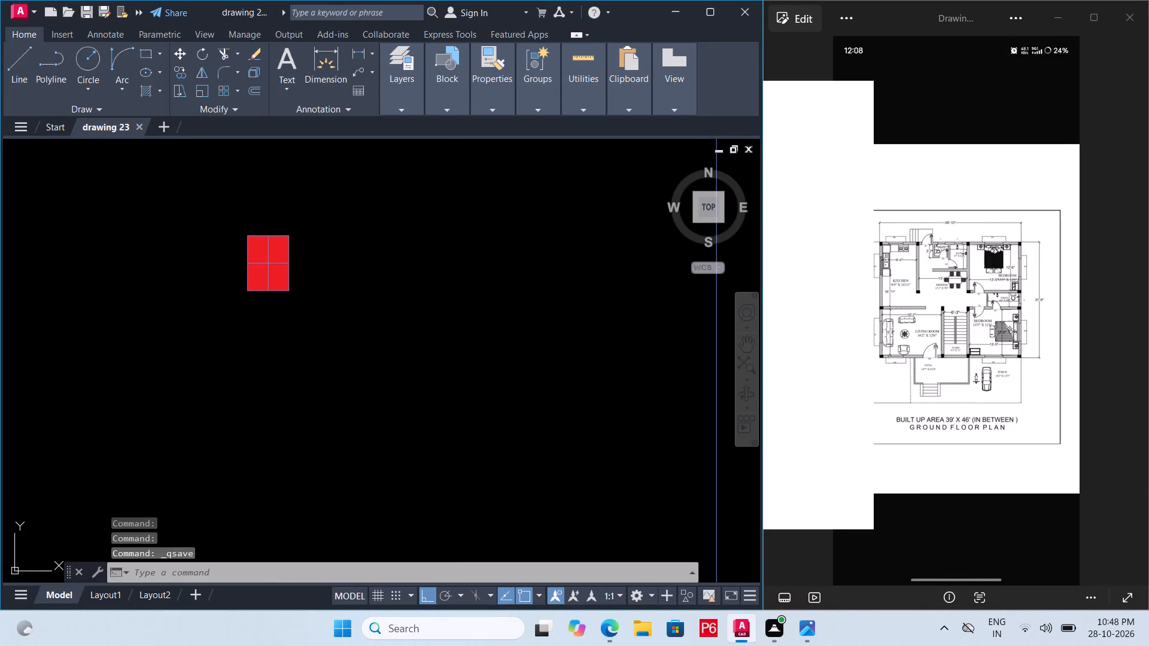
Copy the COLUMN block from its centre, with ortho off, onto the intersection of the first vertical and top horizontal centre lines.
click(269, 268)
key(space)
click(331, 263)
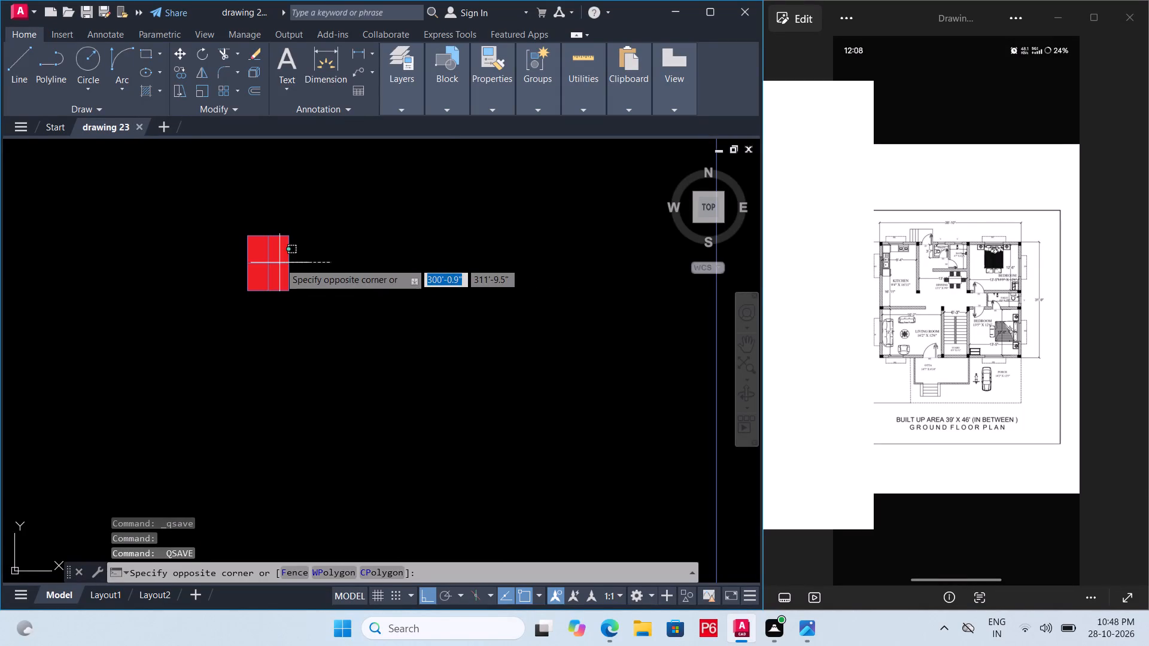
click(279, 263)
scroll(241, 268, down, 3)
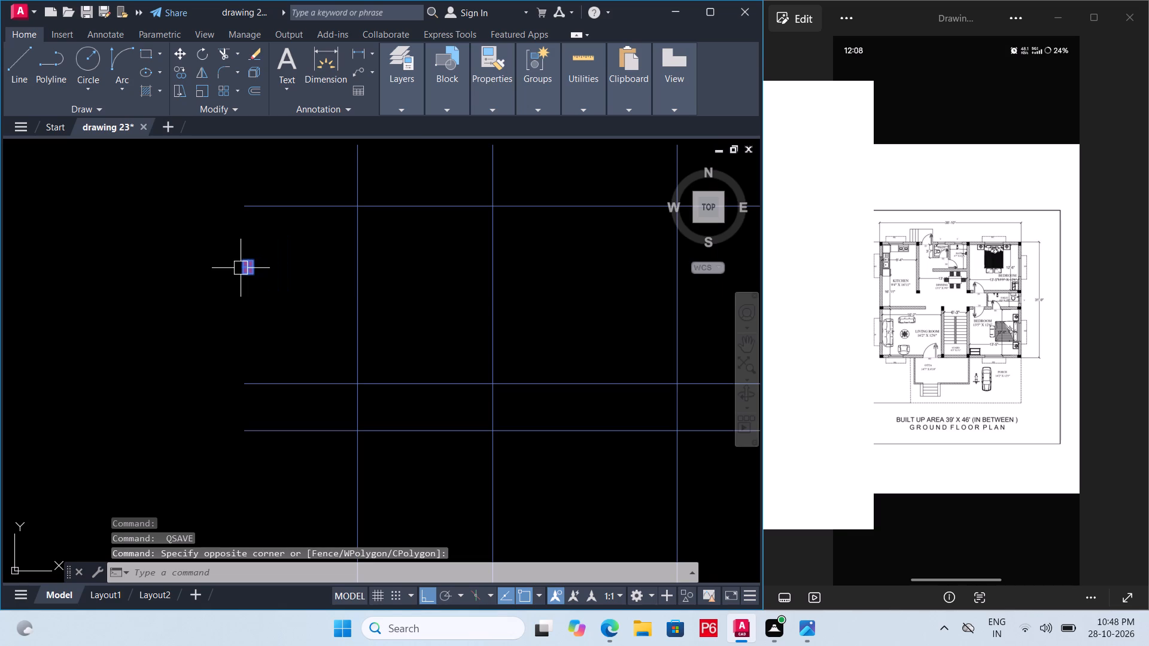
text(CO)
key(space)
scroll(241, 267, up, 3)
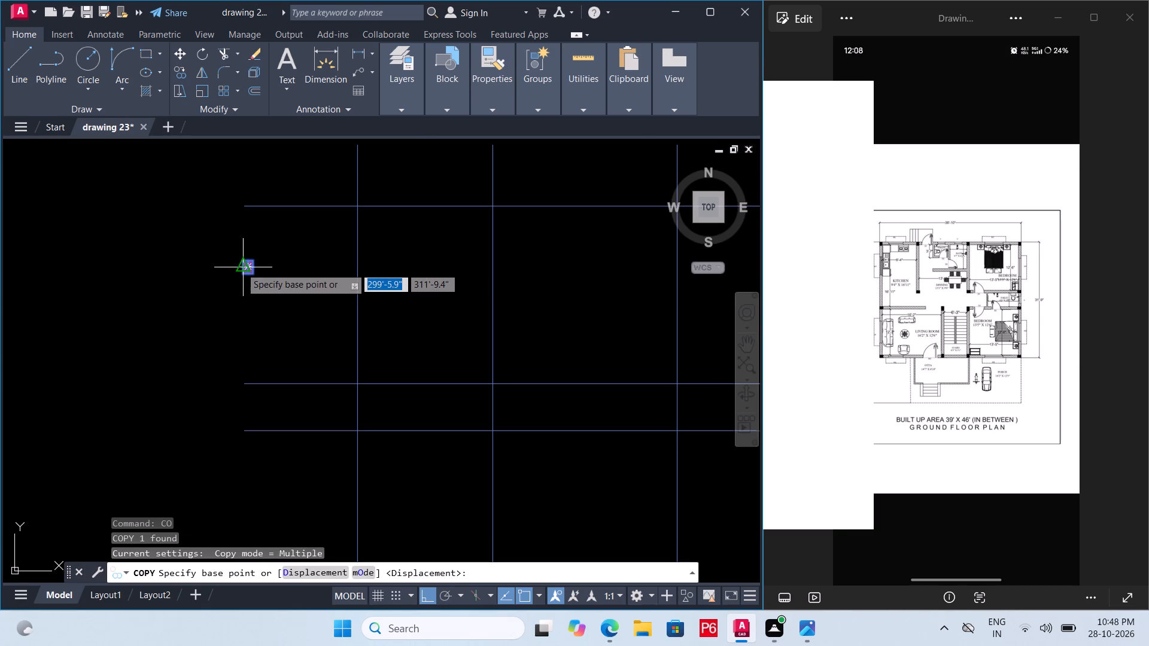
scroll(241, 267, up, 1)
click(273, 263)
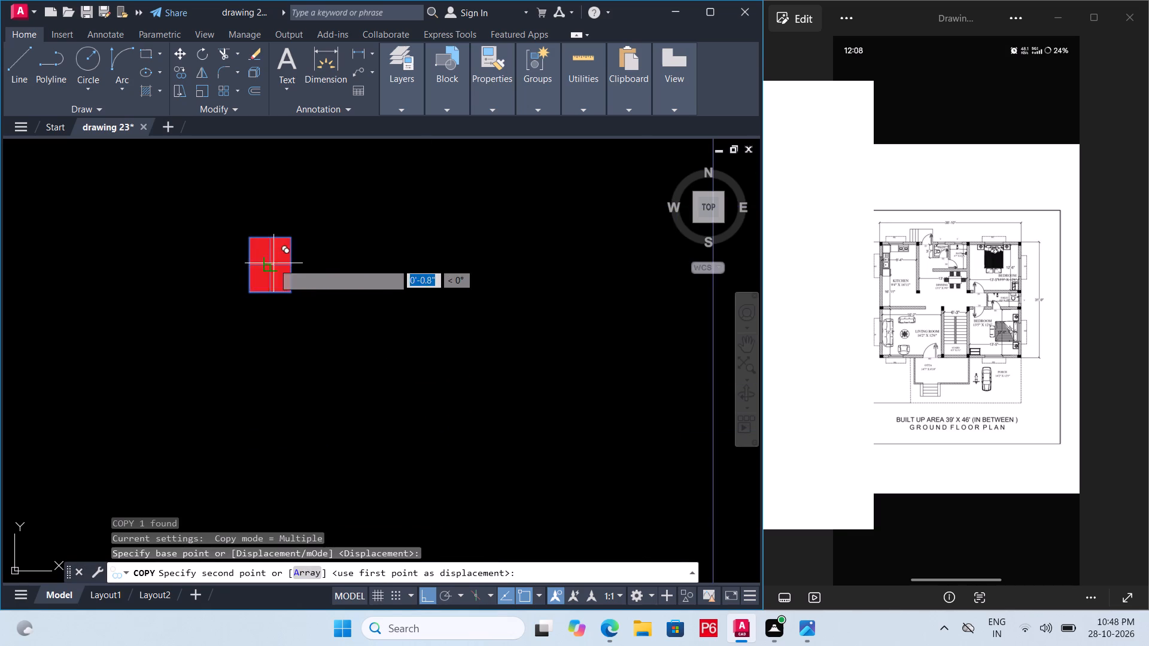
scroll(168, 329, down, 4)
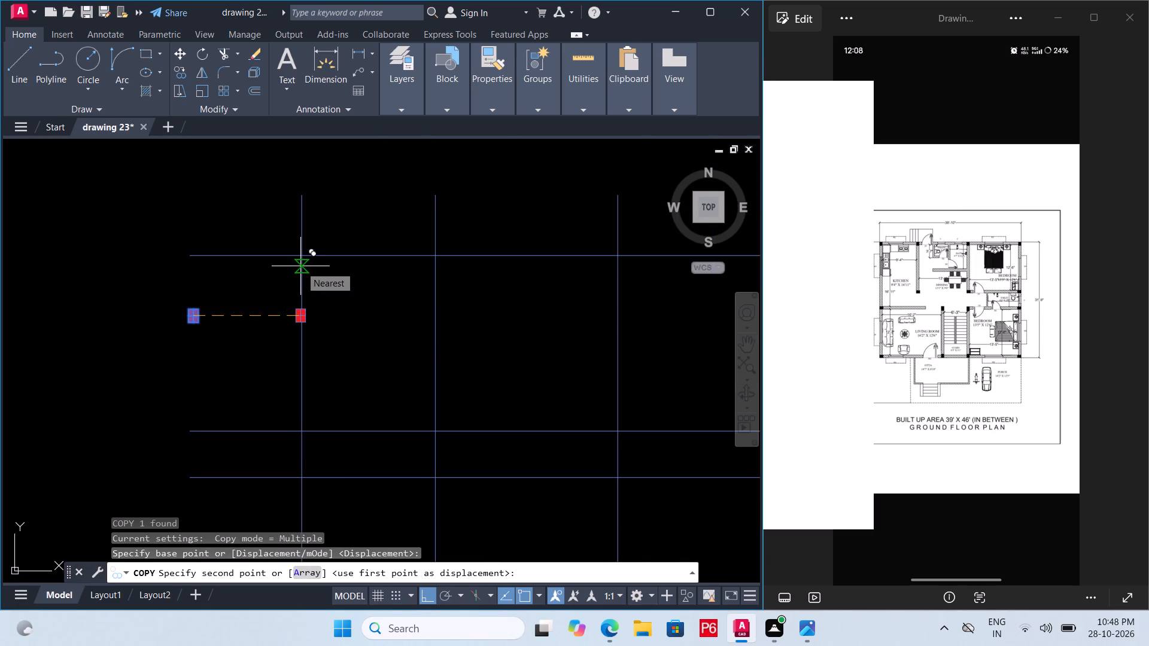
key(F8)
scroll(304, 253, up, 4)
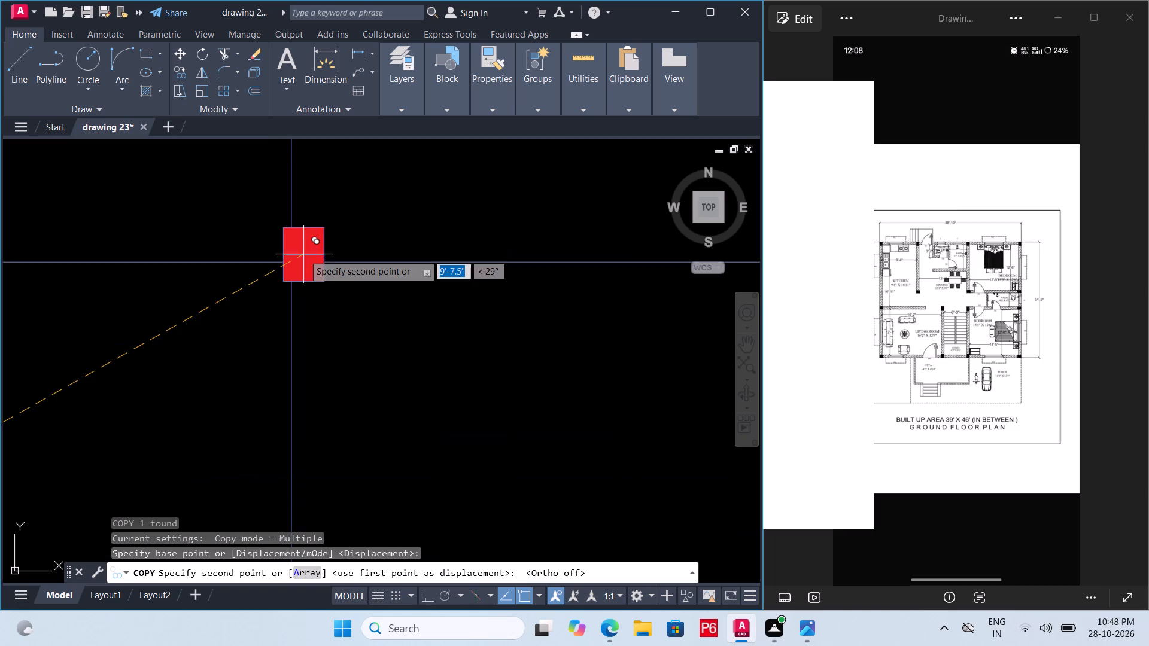
scroll(303, 254, up, 1)
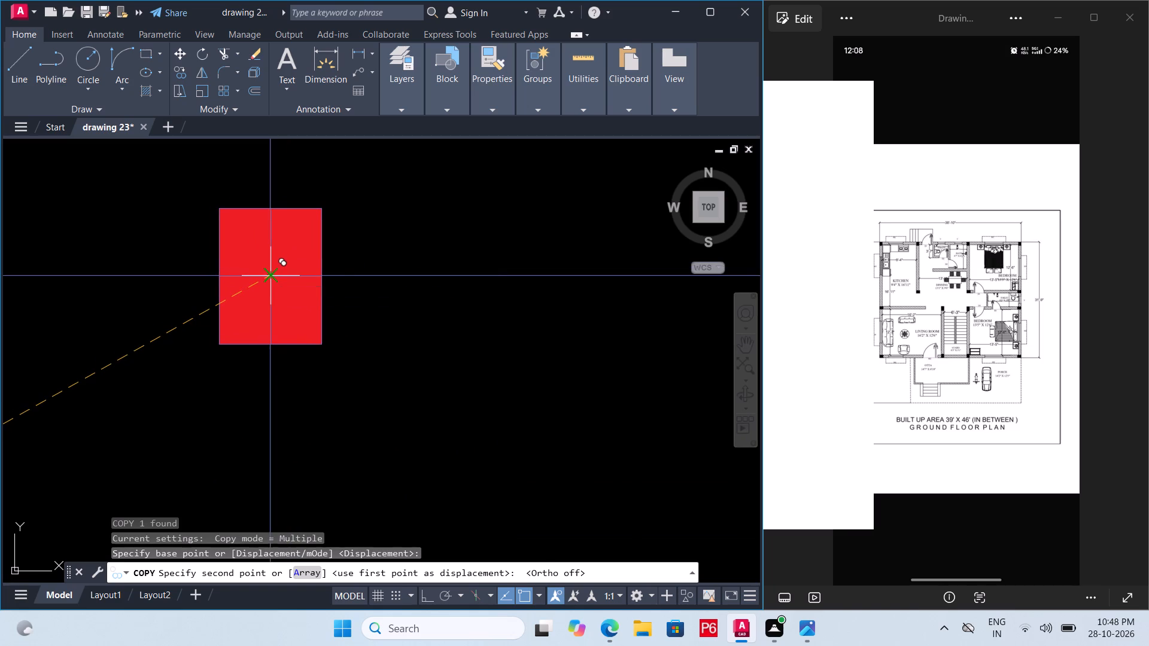
click(270, 277)
Place column copies where the top horizontal centre line crosses the second, third and fourth vertical lines.
scroll(179, 295, down, 3)
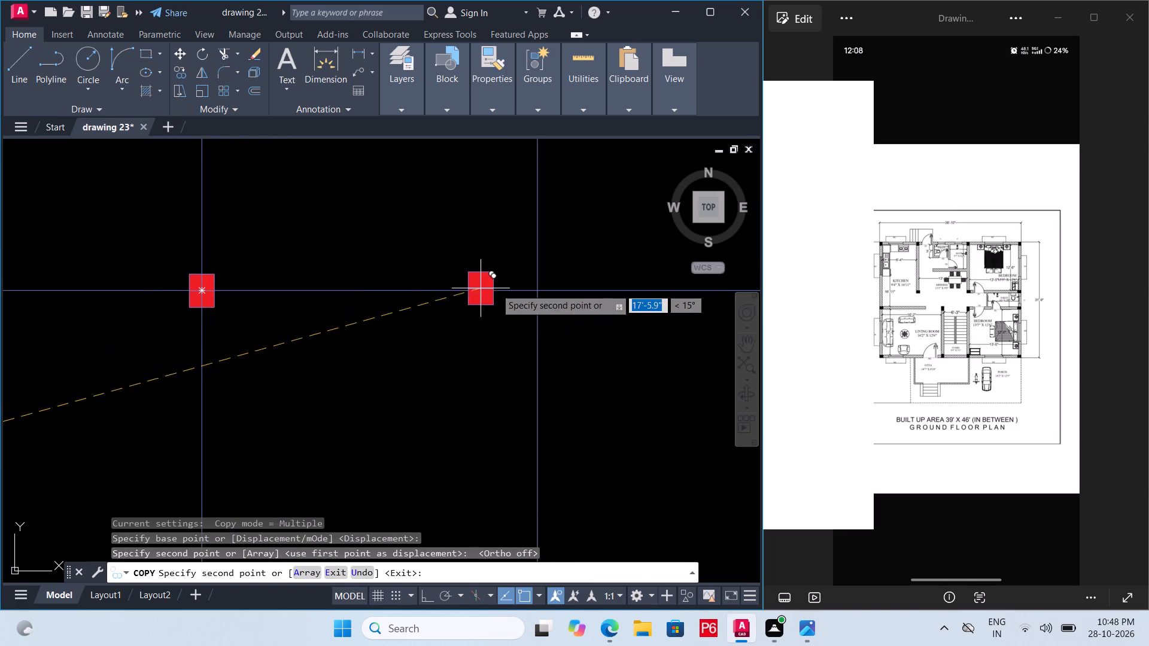
click(536, 288)
scroll(290, 255, down, 3)
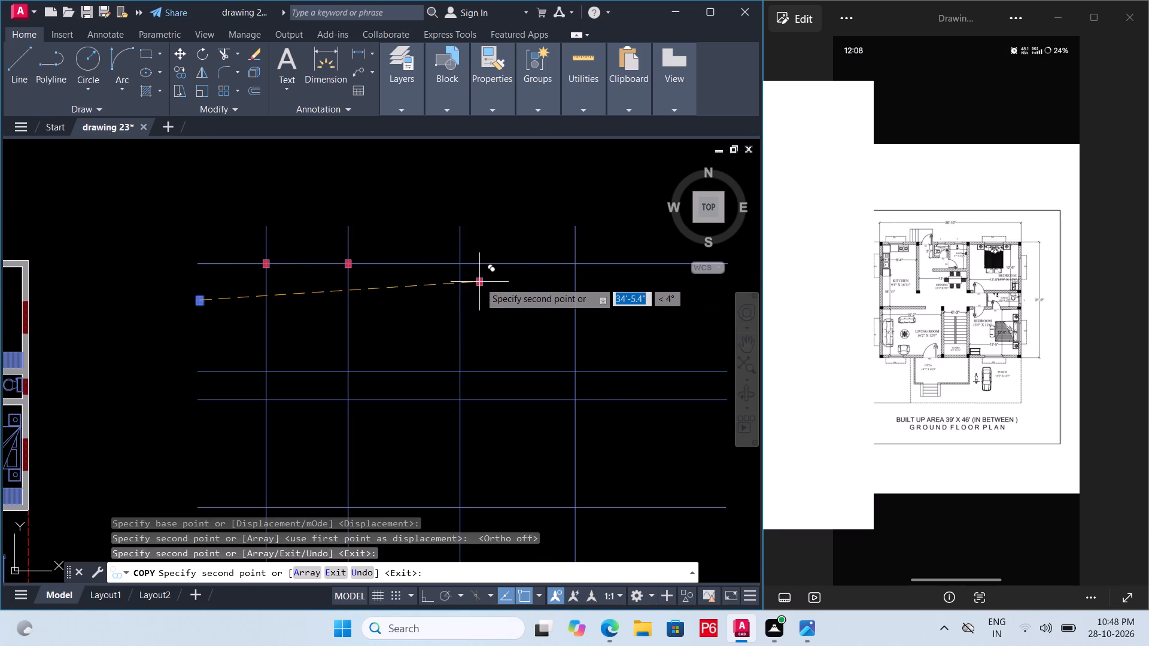
scroll(459, 270, up, 2)
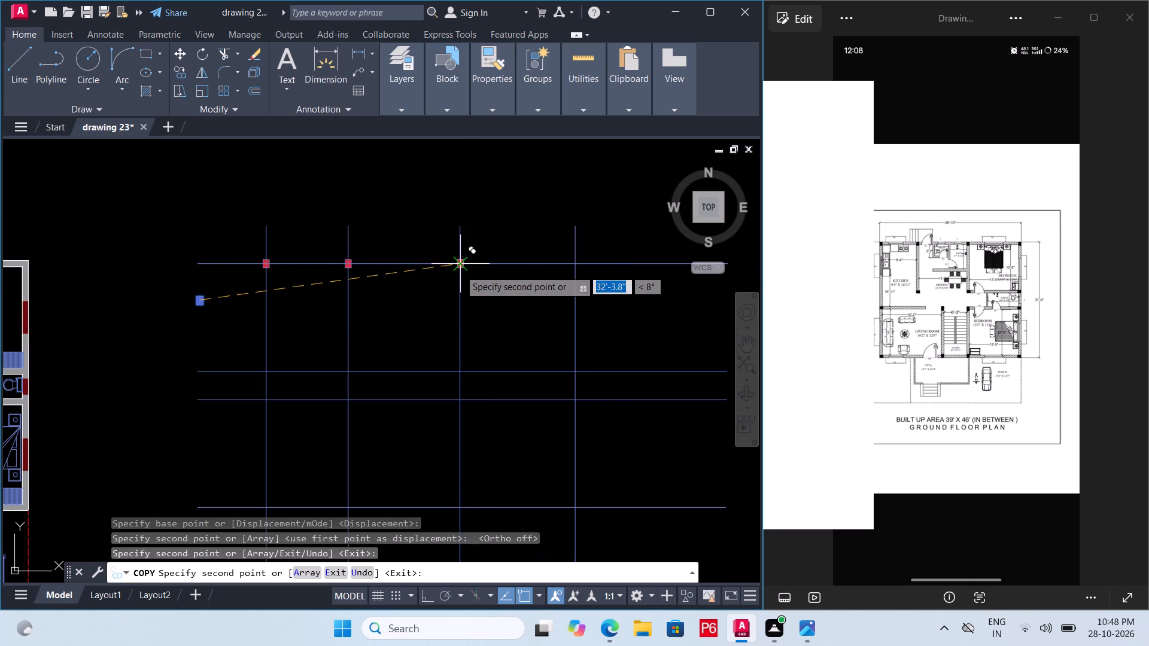
scroll(460, 270, up, 1)
click(458, 249)
scroll(351, 263, down, 1)
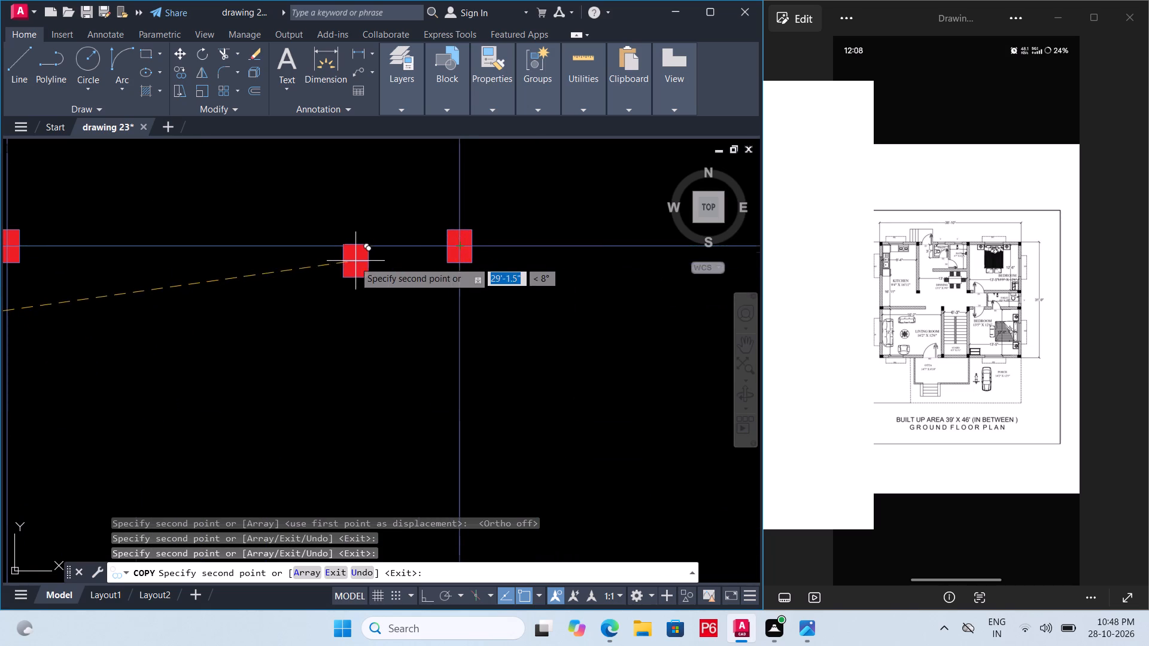
scroll(351, 264, down, 1)
click(574, 255)
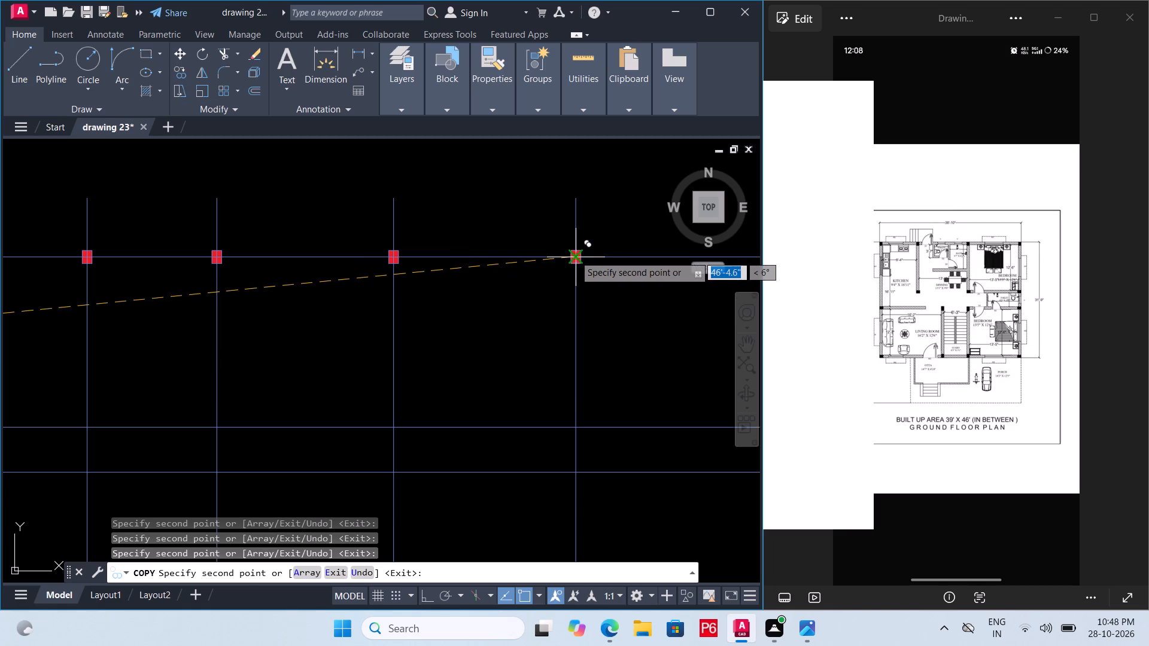
Place column copies where the second horizontal centre line crosses the second, third and fourth vertical lines.
scroll(553, 239, down, 2)
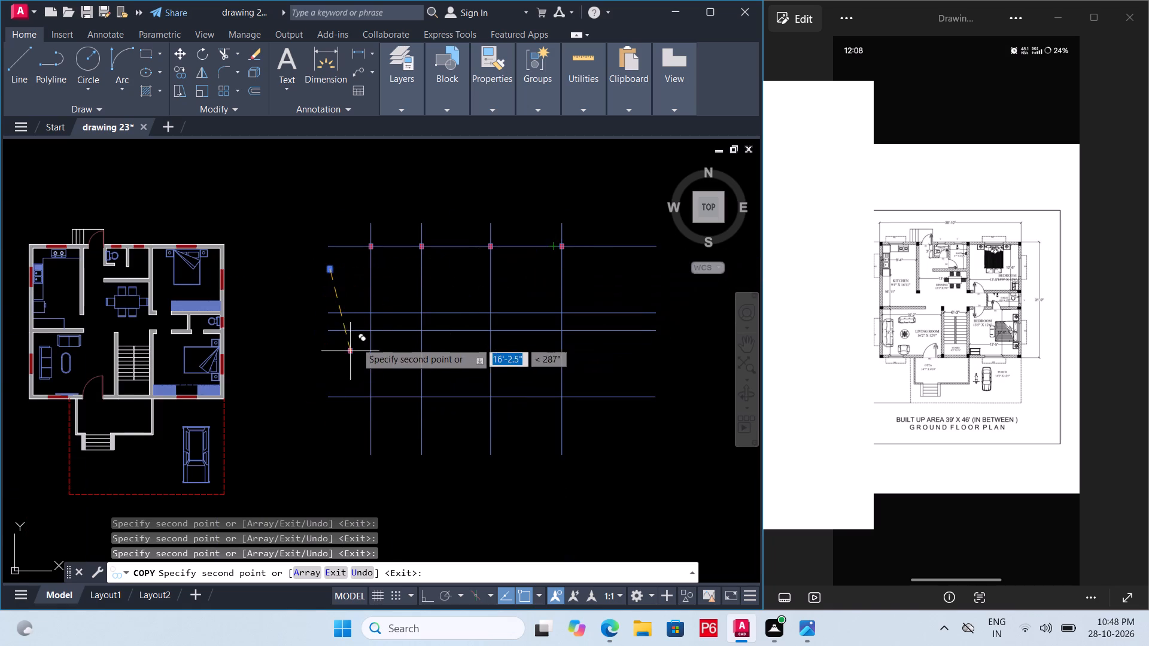
scroll(363, 335, up, 1)
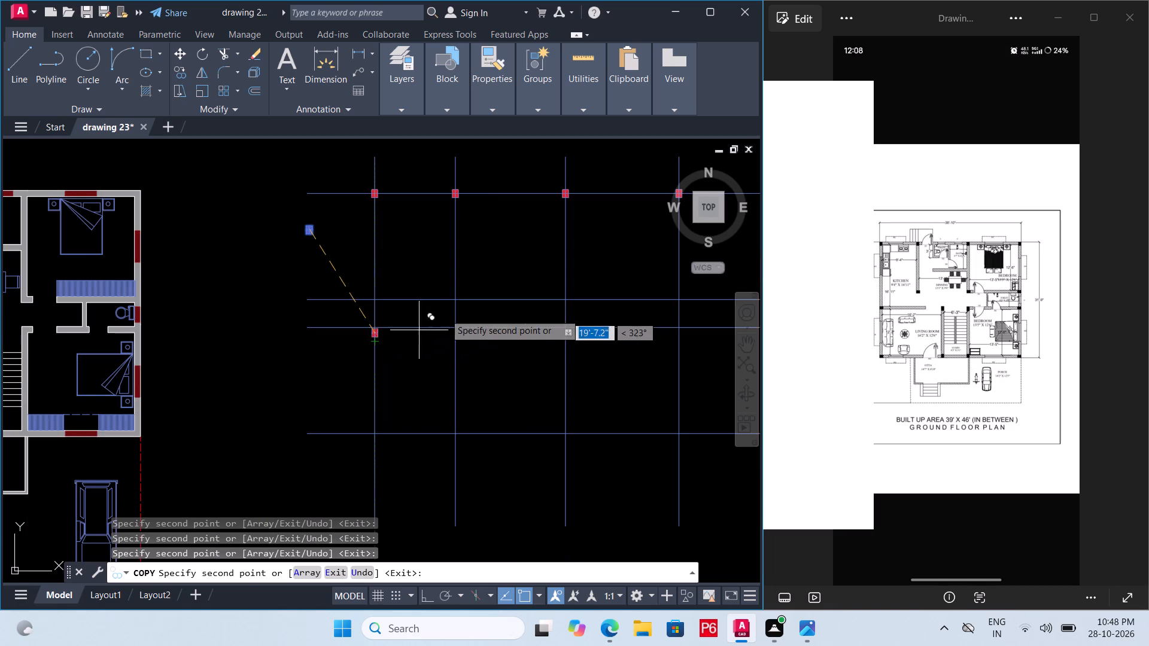
click(451, 301)
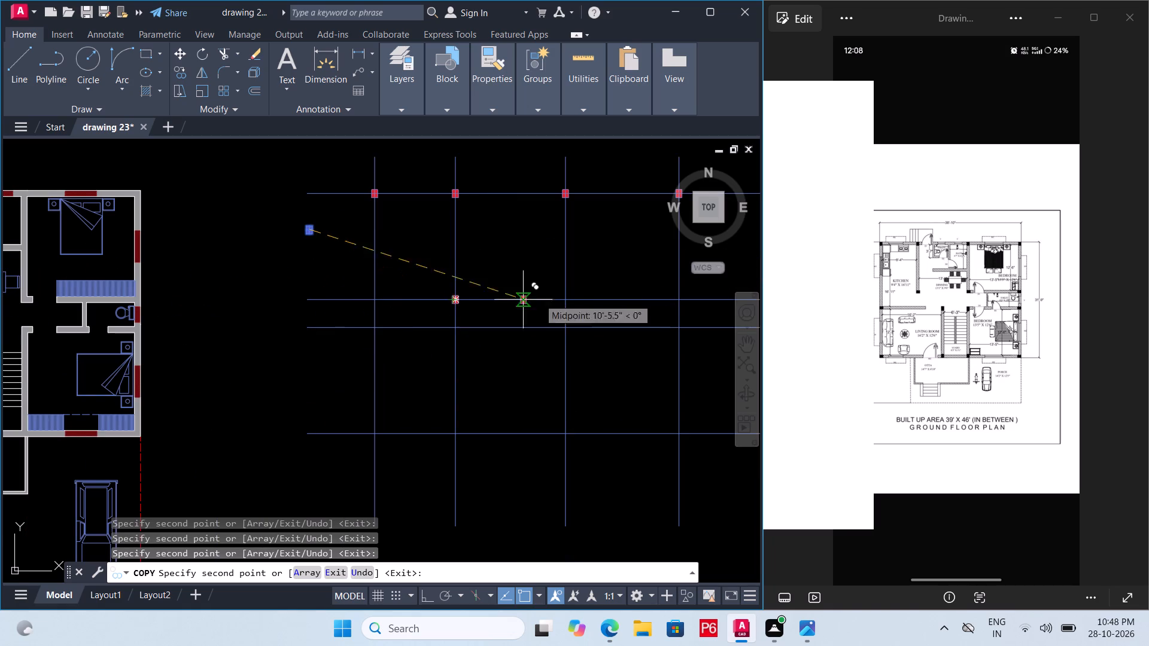
double_click(562, 299)
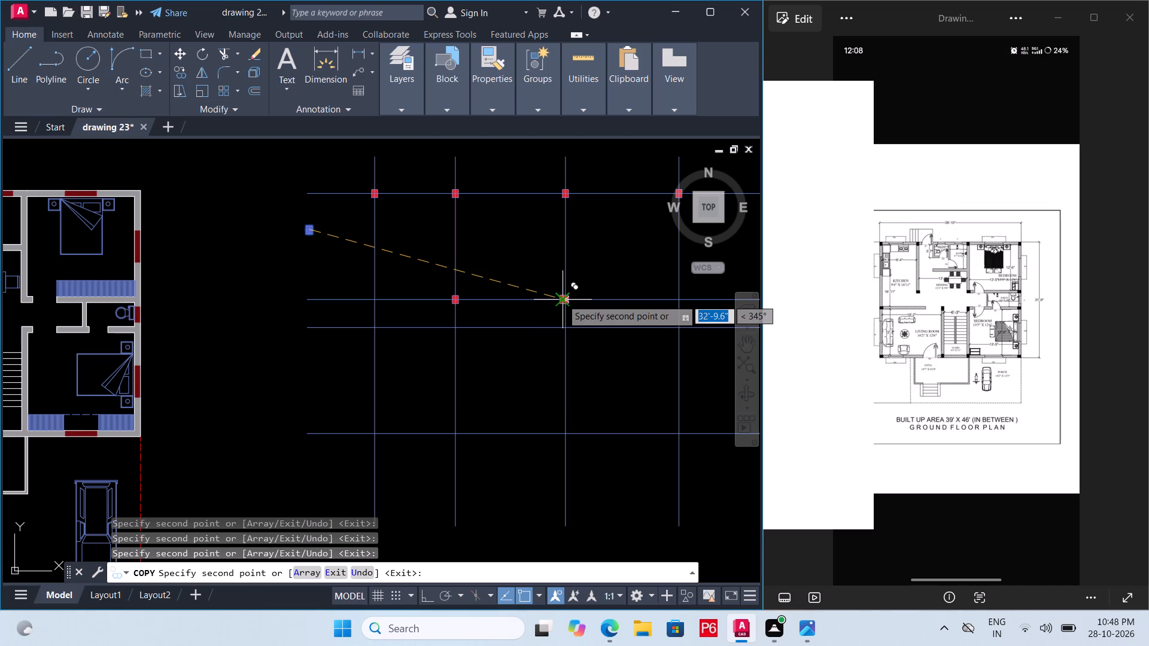
scroll(323, 301, down, 1)
scroll(542, 307, up, 1)
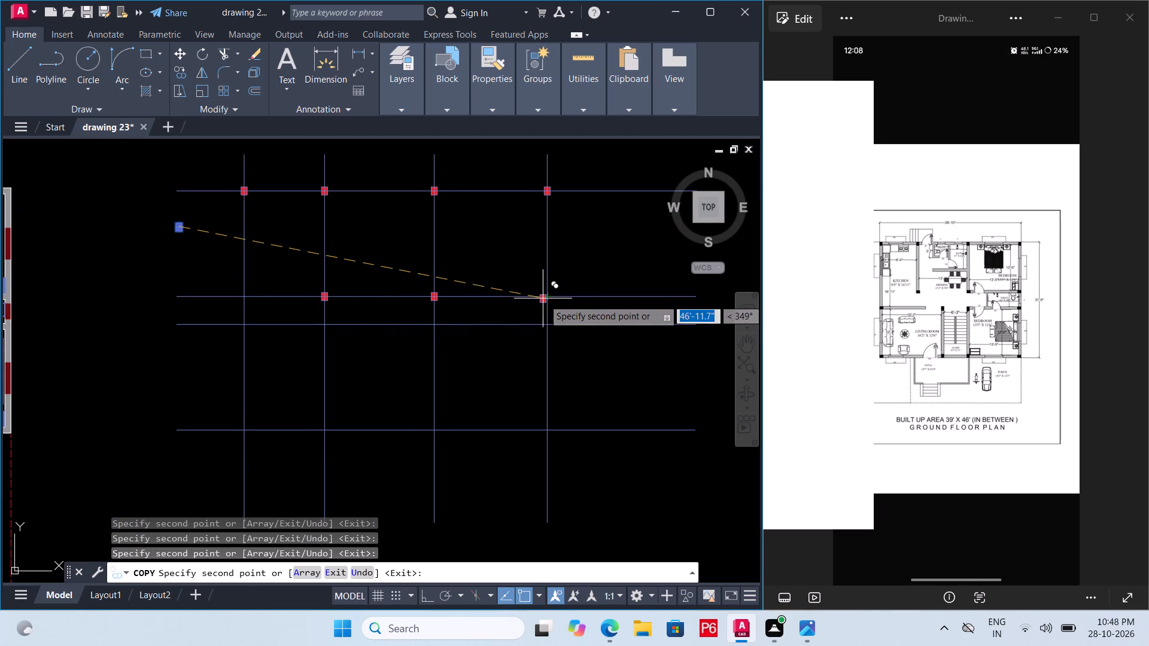
double_click(543, 299)
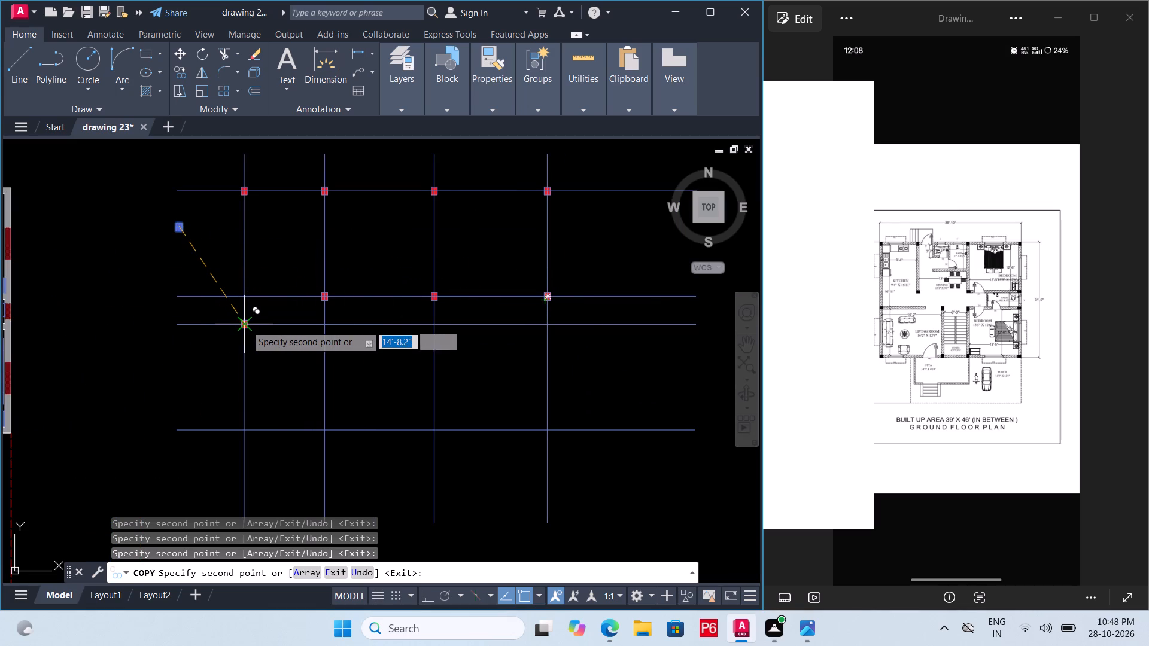
Place column copies on the third horizontal line at the first, third and fourth verticals, and on the bottom line at the third vertical.
click(245, 325)
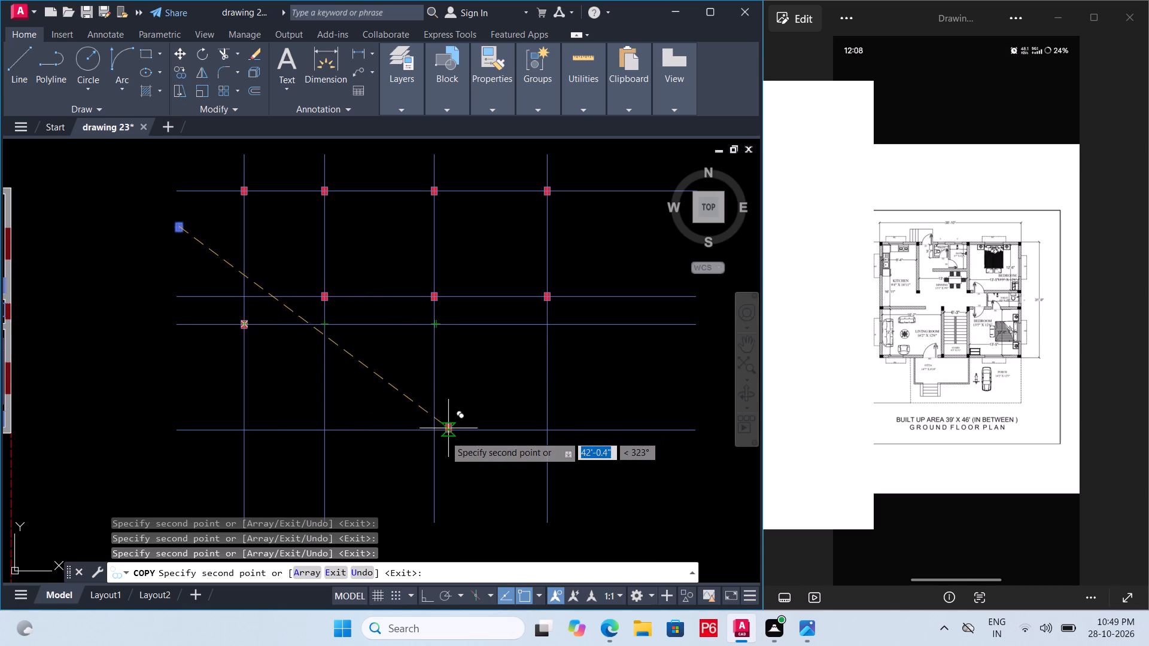
click(432, 426)
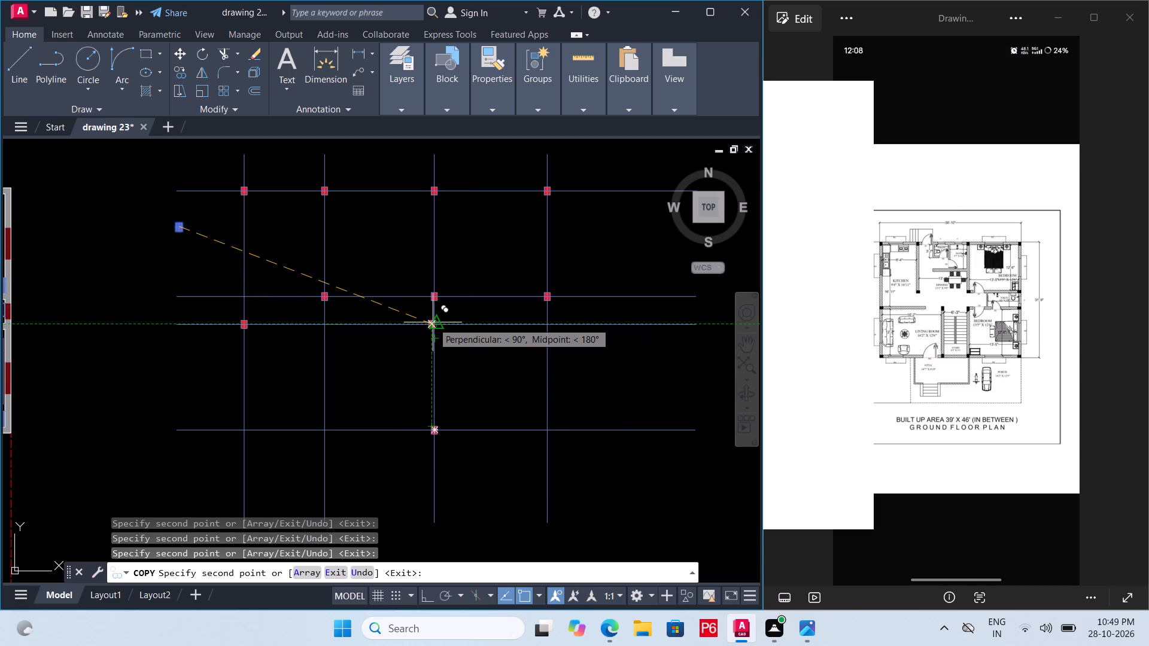
scroll(433, 324, up, 3)
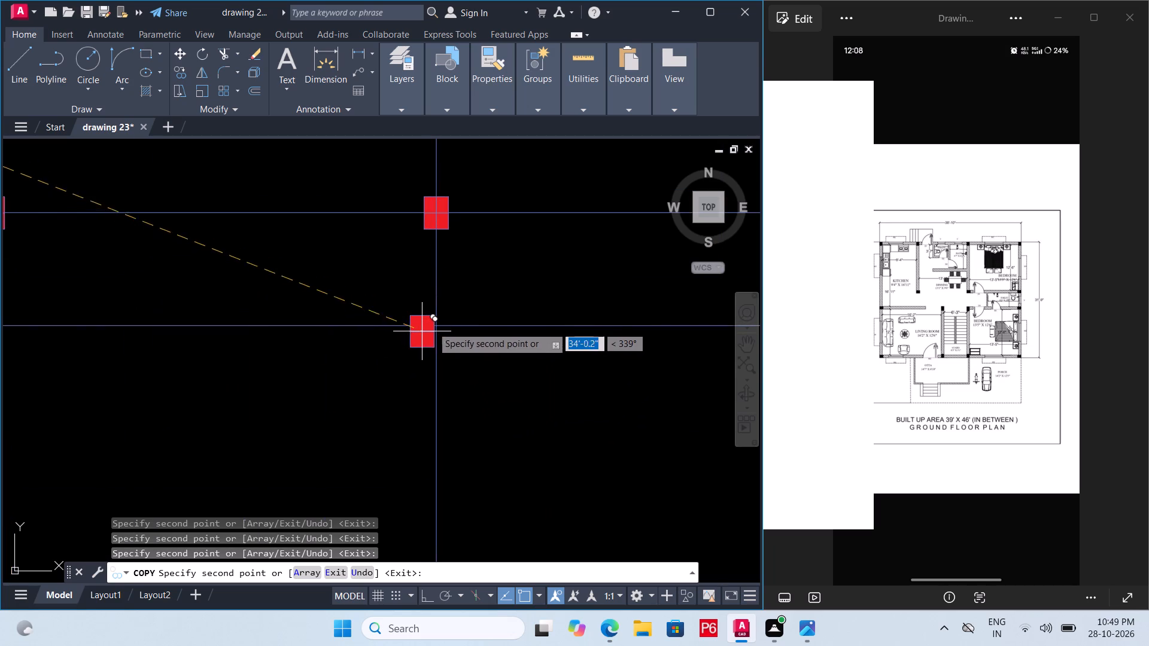
click(435, 325)
scroll(443, 298, down, 2)
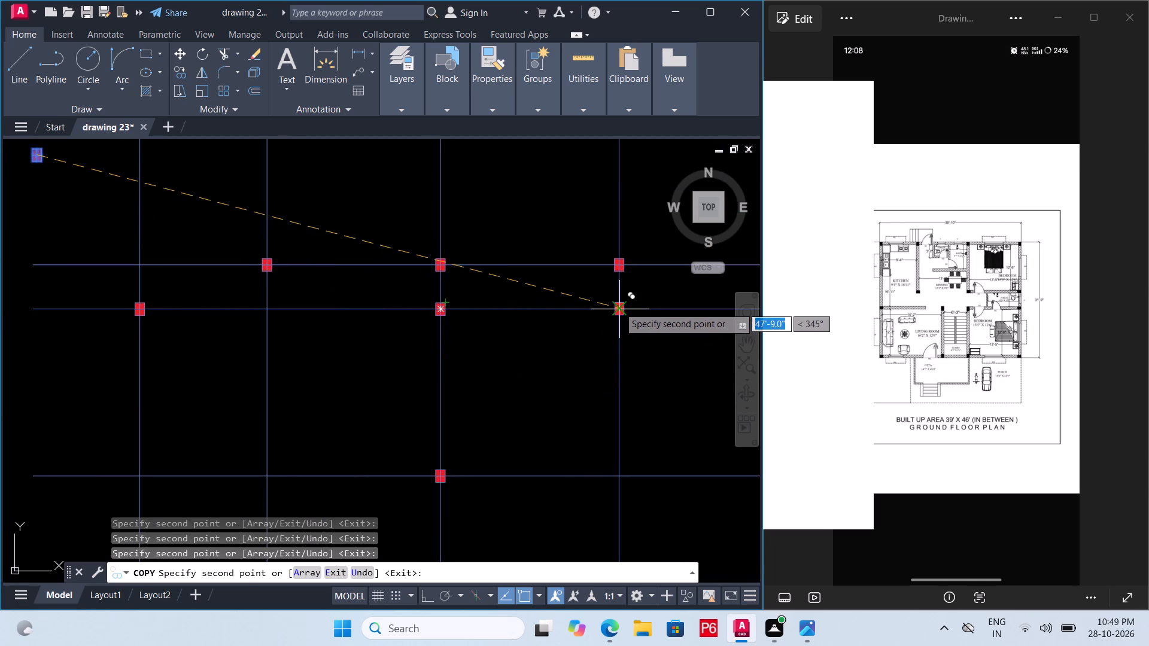
click(616, 307)
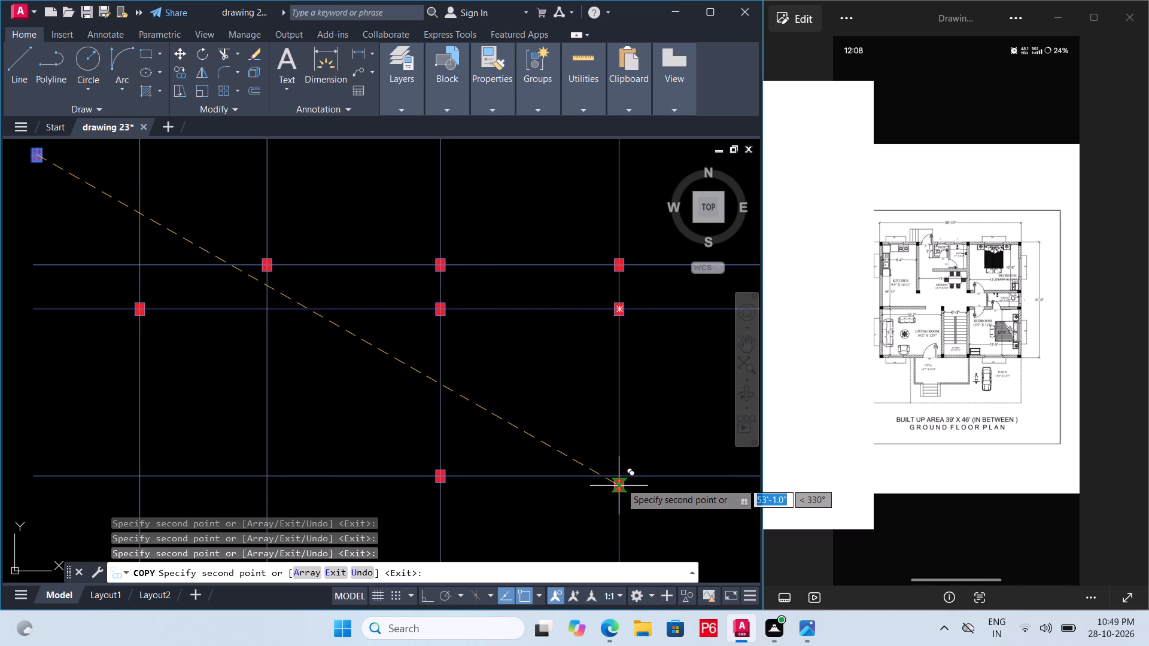
Place column copies on the bottom horizontal line at the fourth and first verticals, end the copying, and save the drawing.
click(621, 476)
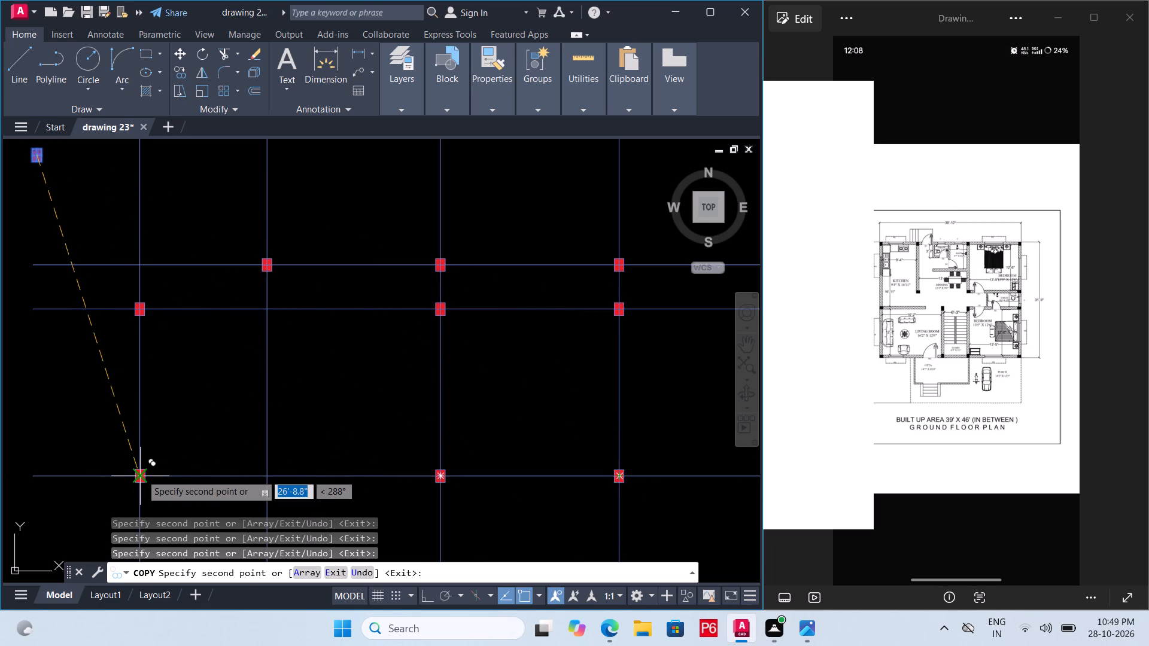
click(141, 474)
scroll(157, 450, down, 1)
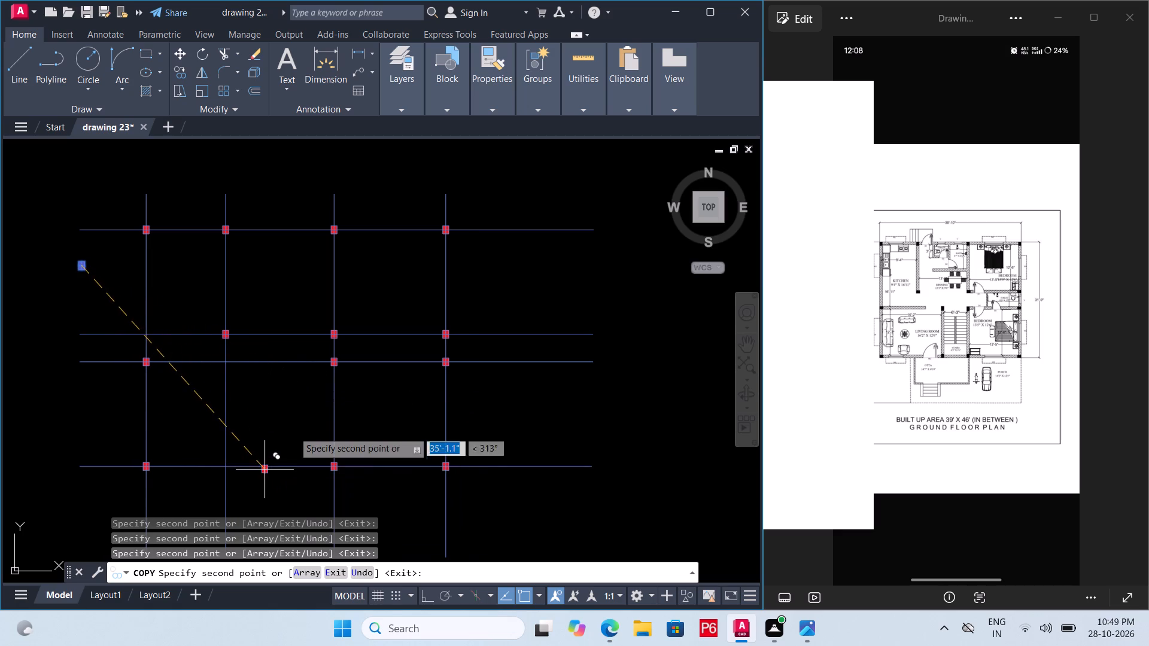
scroll(300, 418, down, 3)
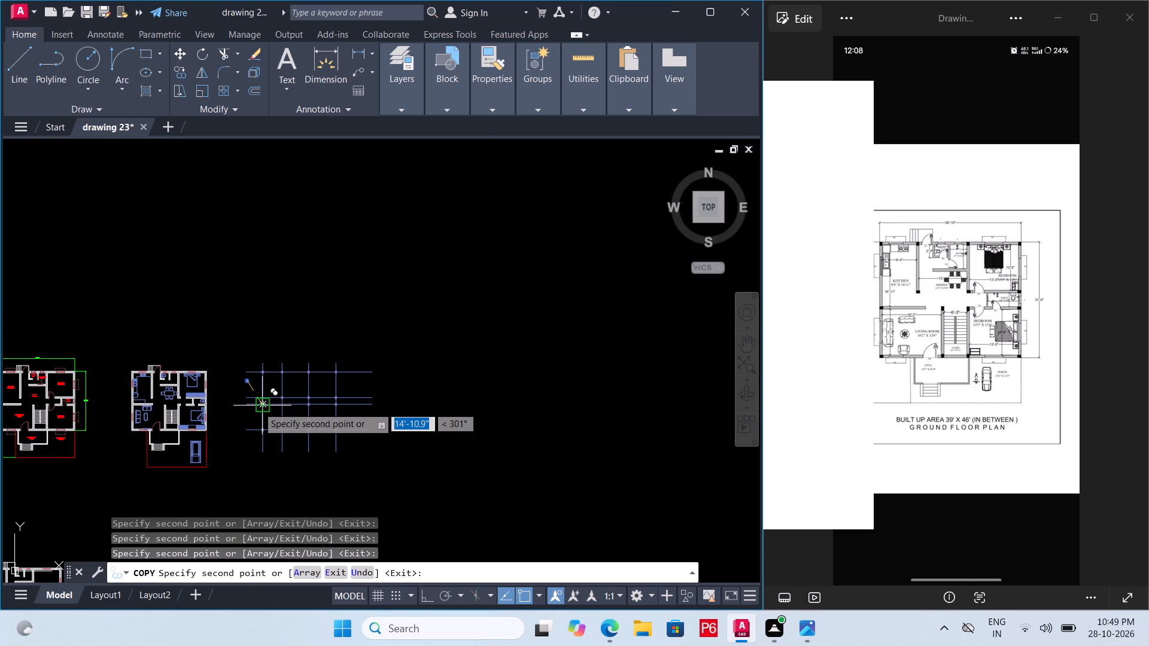
key(Escape)
key(ctrl+s)
key(ctrl+s)
key(ctrl+s)
key(ctrl+s)
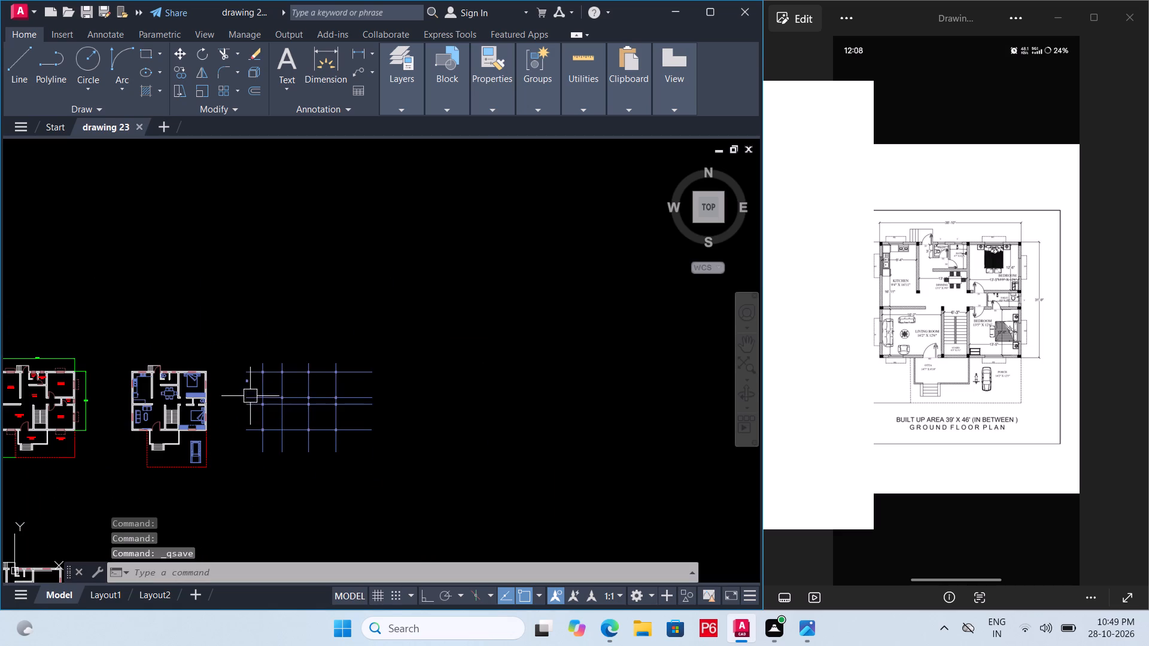
Delete the original column block lying off the grid, left of the first vertical centre line.
scroll(250, 393, up, 2)
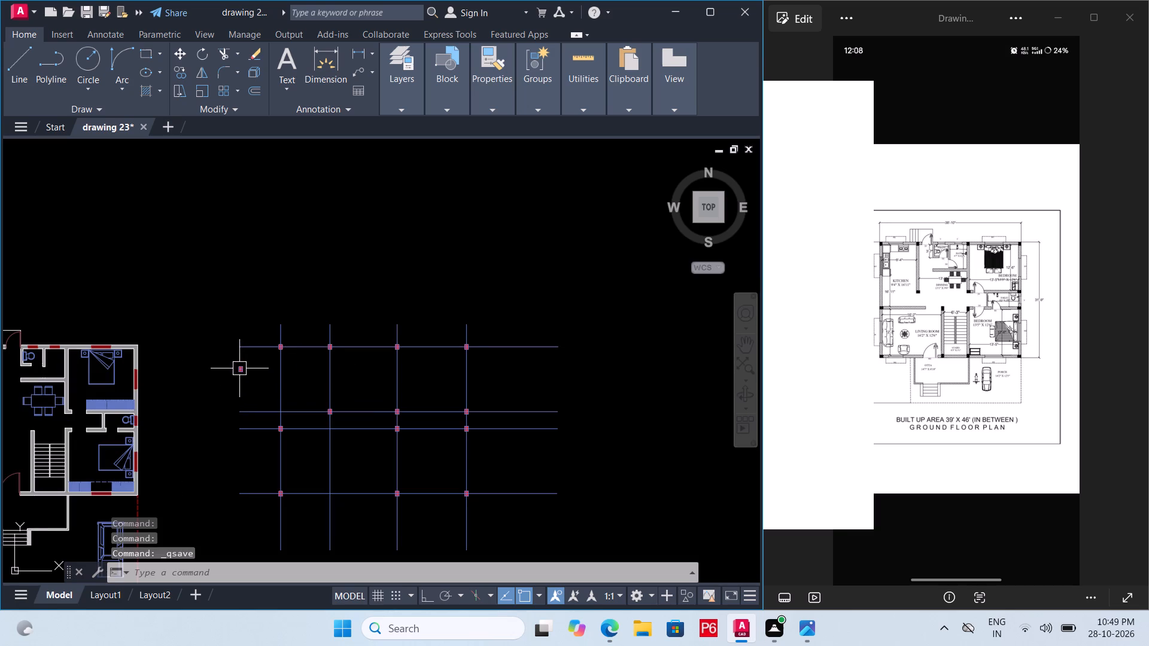
click(239, 368)
key(Delete)
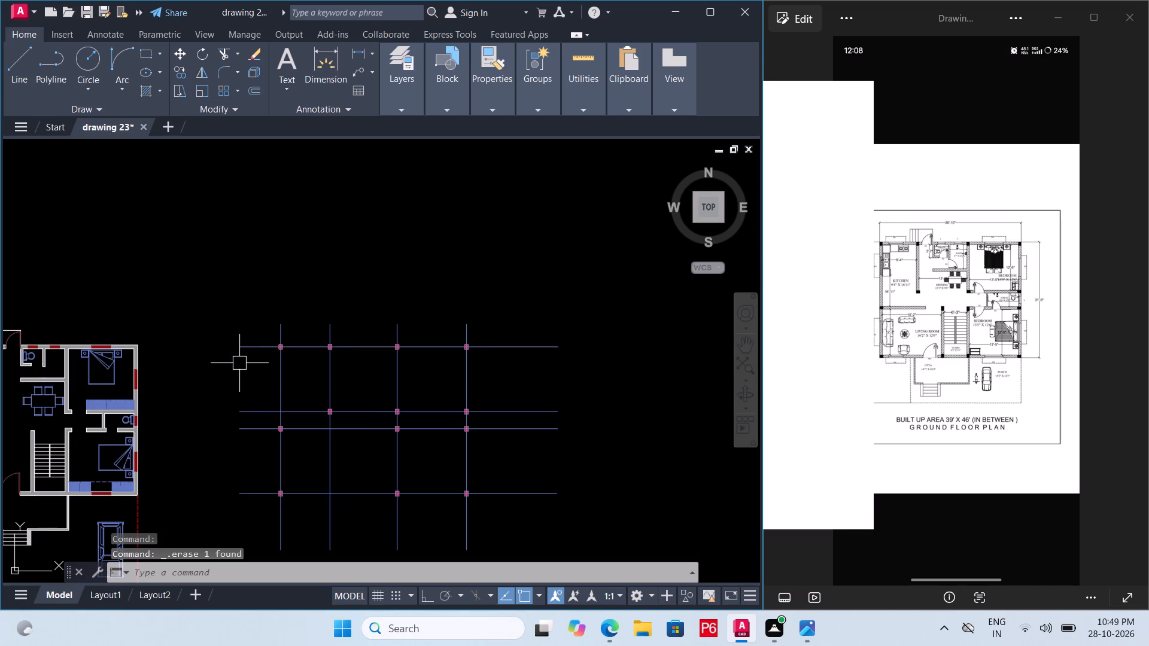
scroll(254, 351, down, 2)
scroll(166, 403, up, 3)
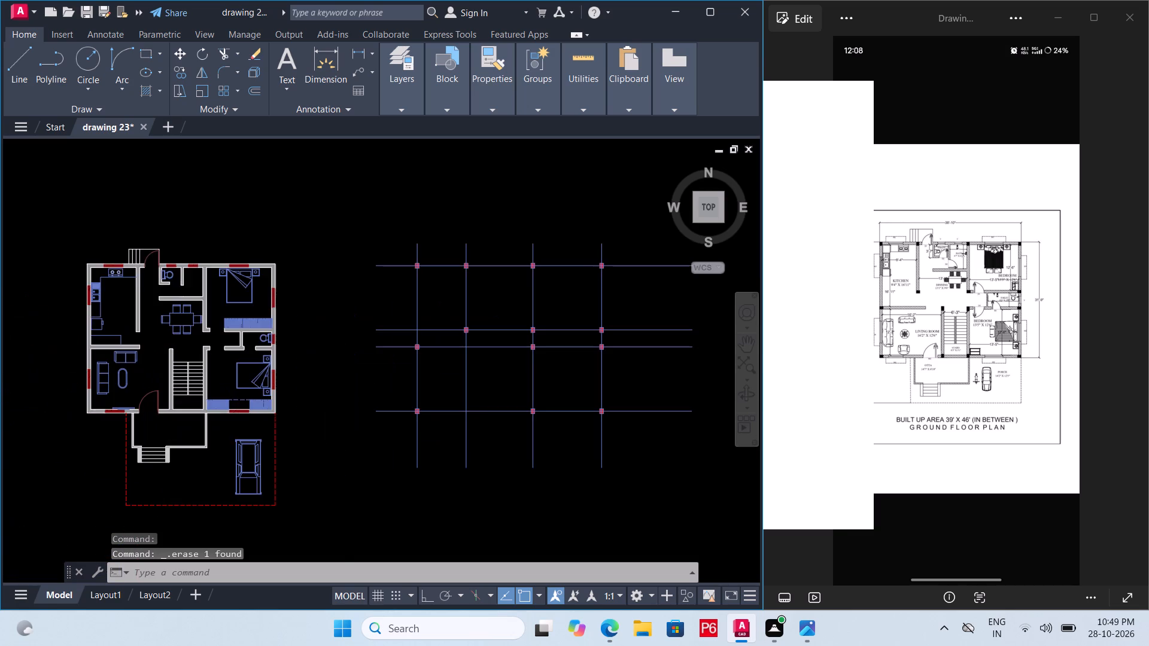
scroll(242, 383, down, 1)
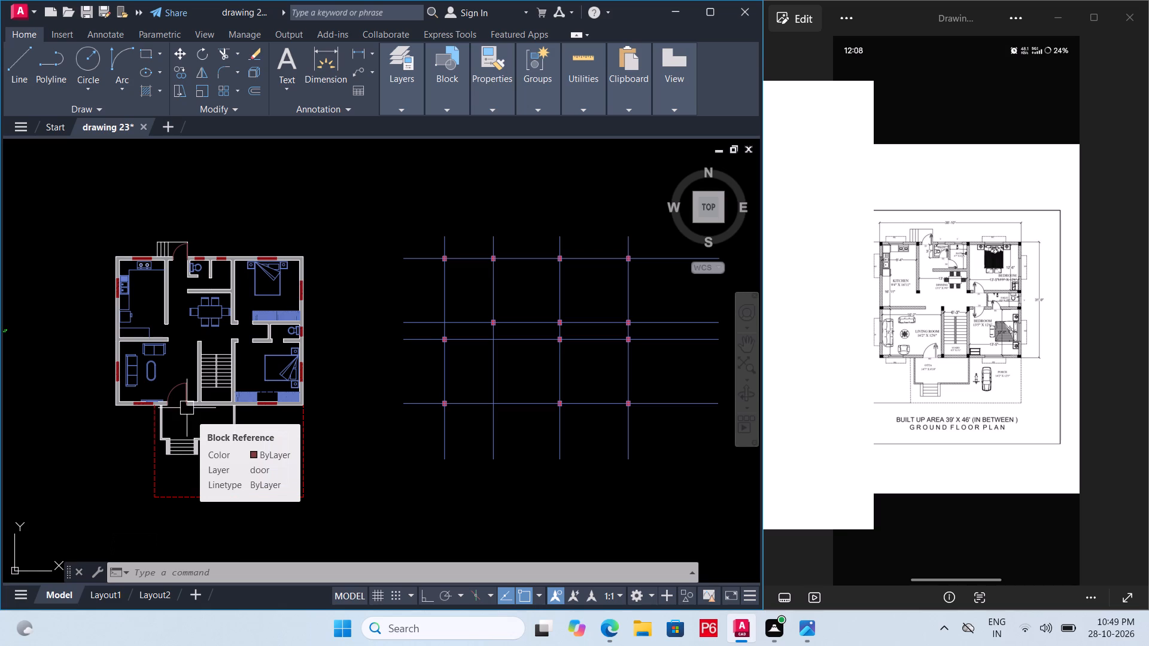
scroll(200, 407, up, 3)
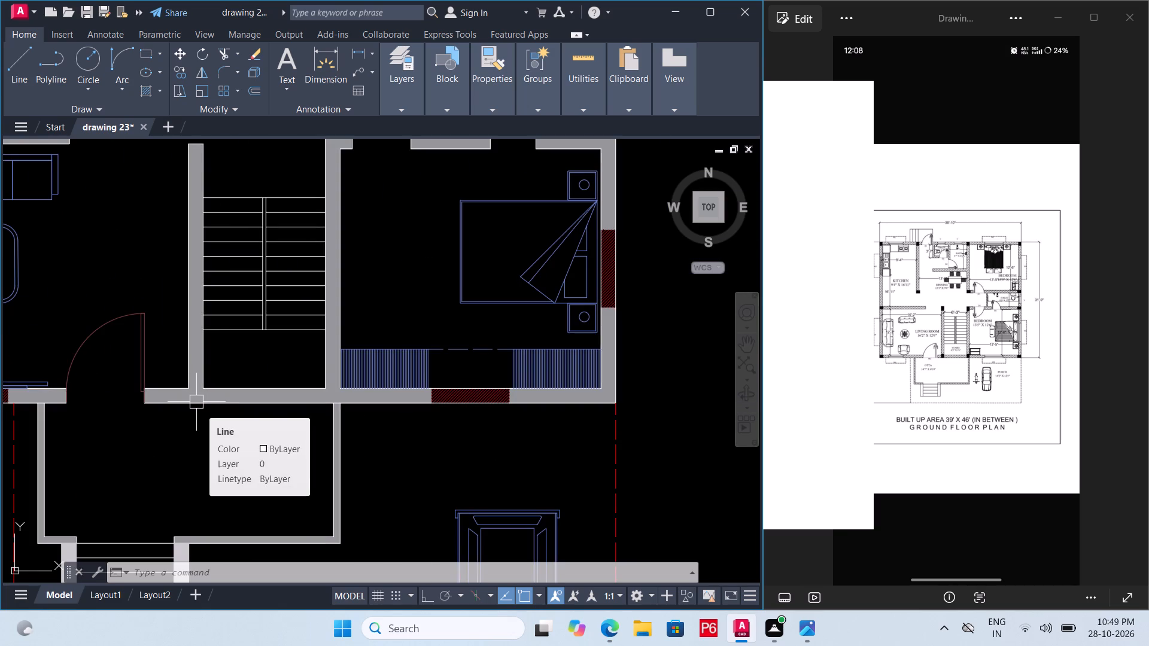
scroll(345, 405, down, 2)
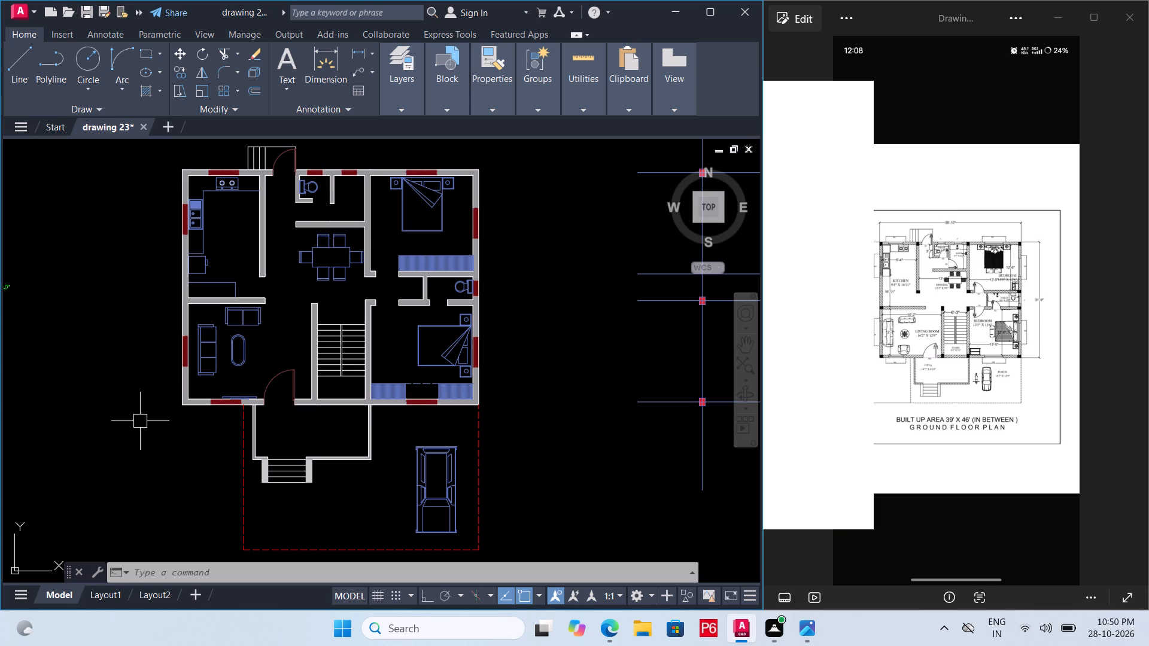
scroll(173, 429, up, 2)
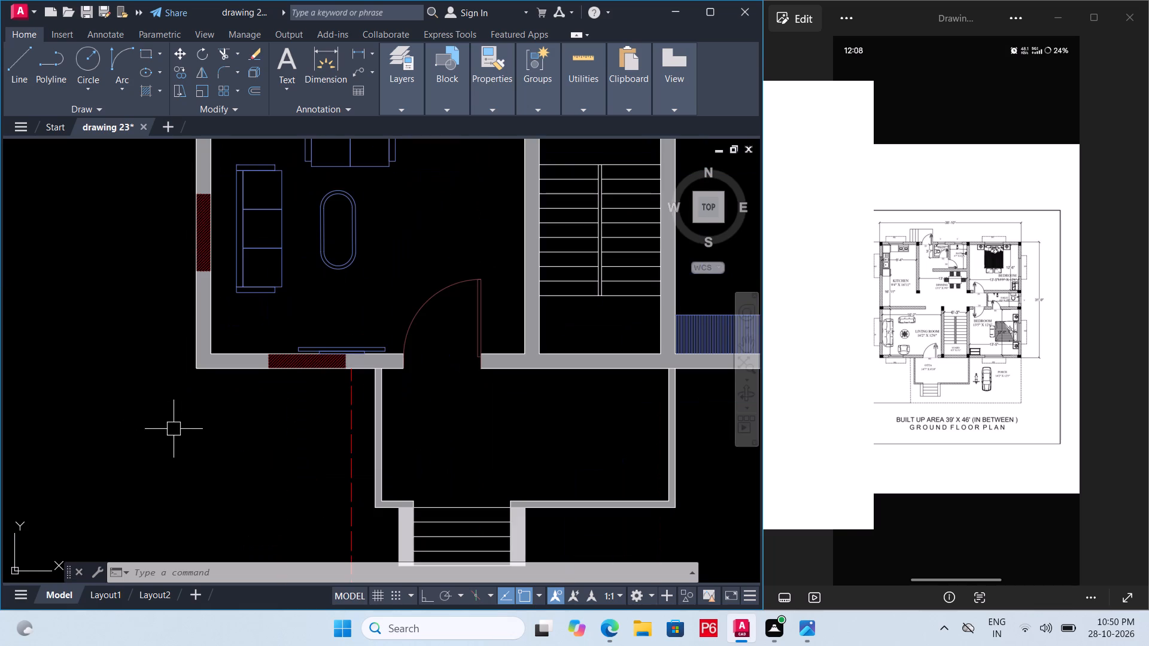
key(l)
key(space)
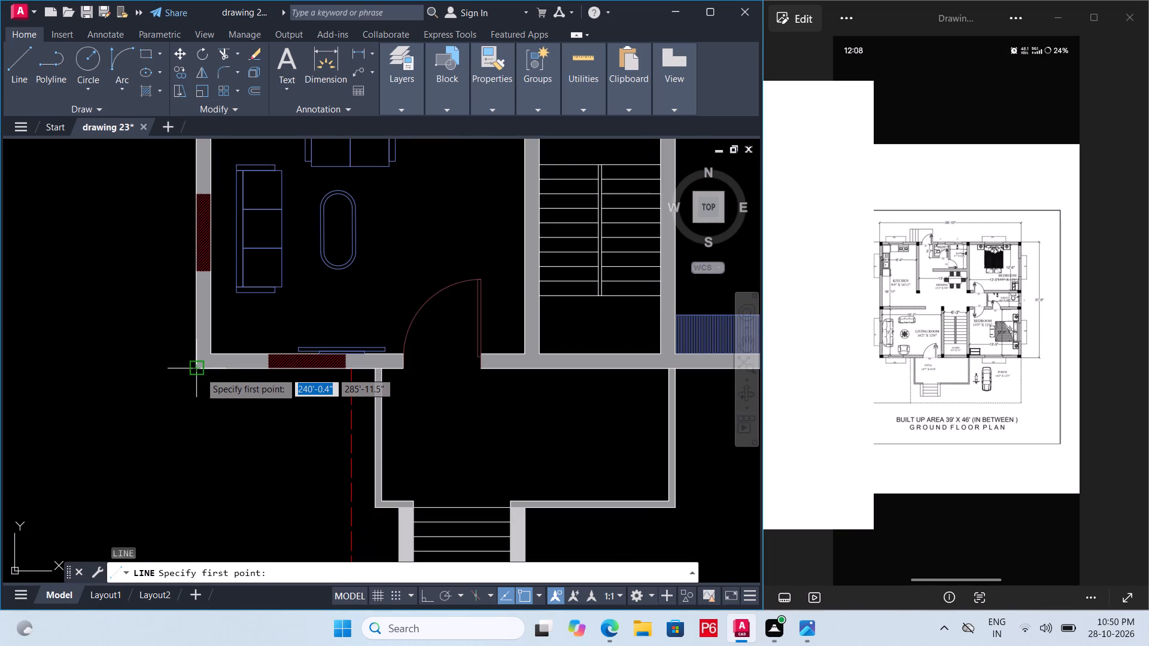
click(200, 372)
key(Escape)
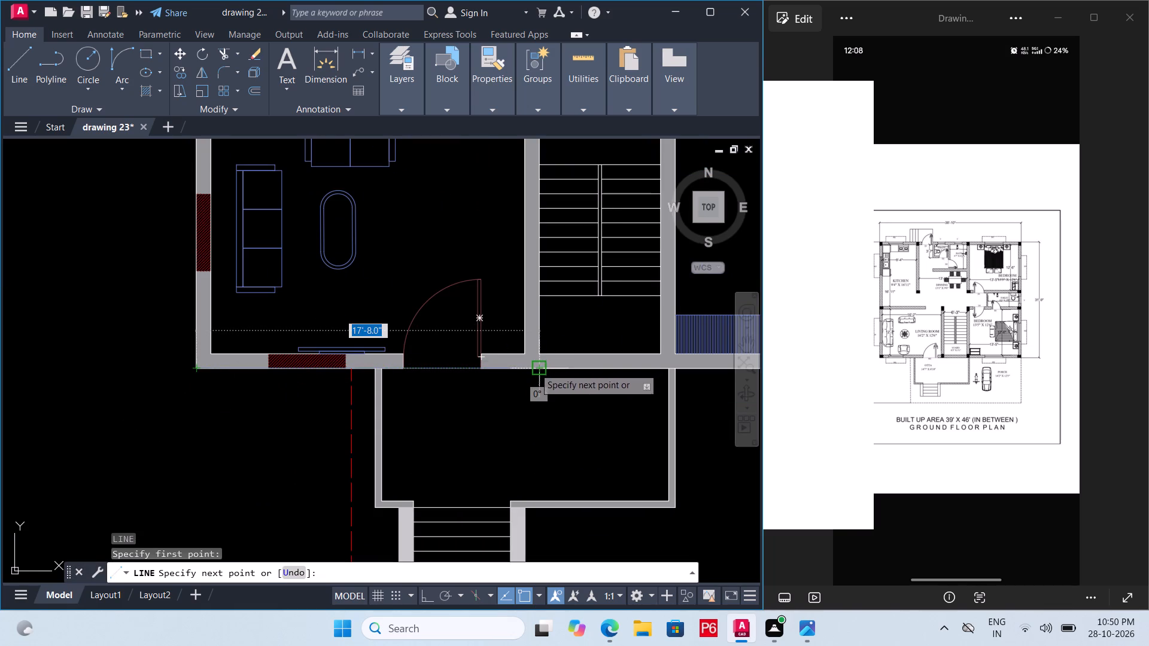
Draw a horizontal line about 17'-8" long along the living room front wall's inner face, from the outer side wall face to the staircase wall's stair-side face.
key(l)
key(space)
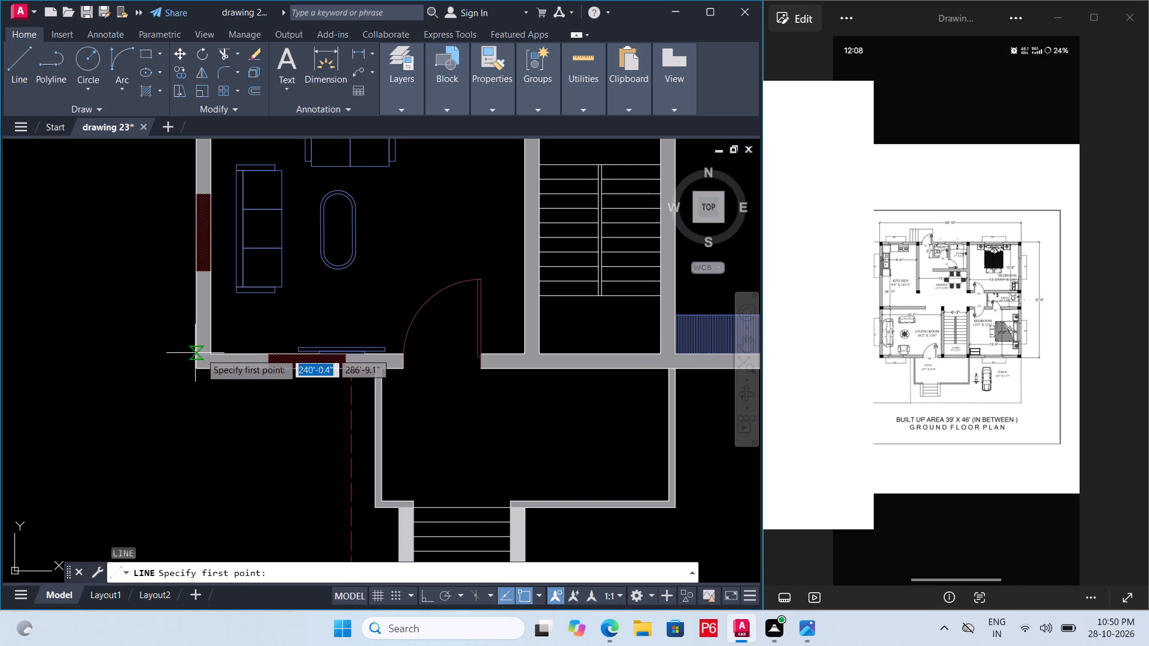
scroll(200, 353, up, 3)
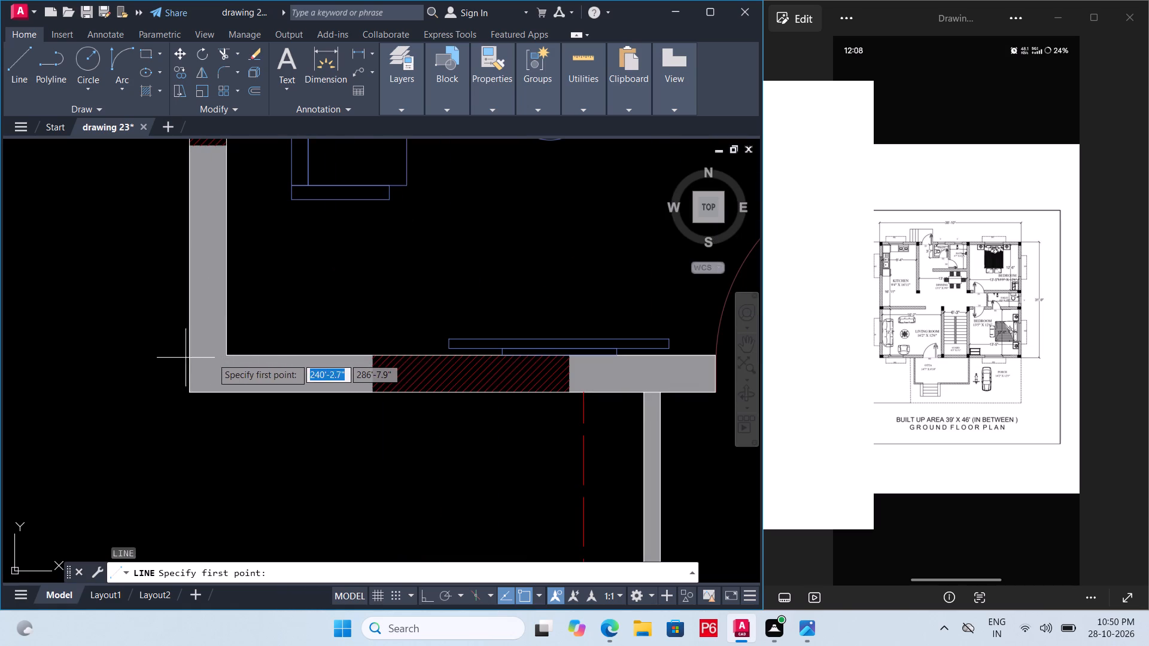
scroll(217, 358, up, 4)
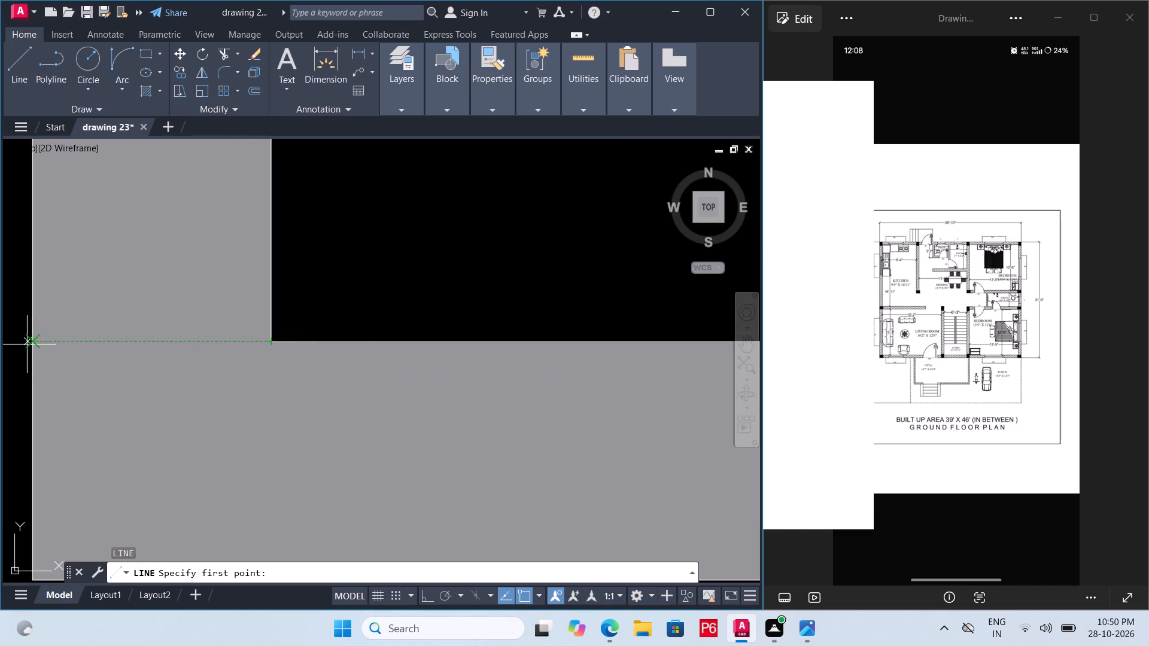
drag(32, 345, 40, 345)
scroll(180, 351, down, 3)
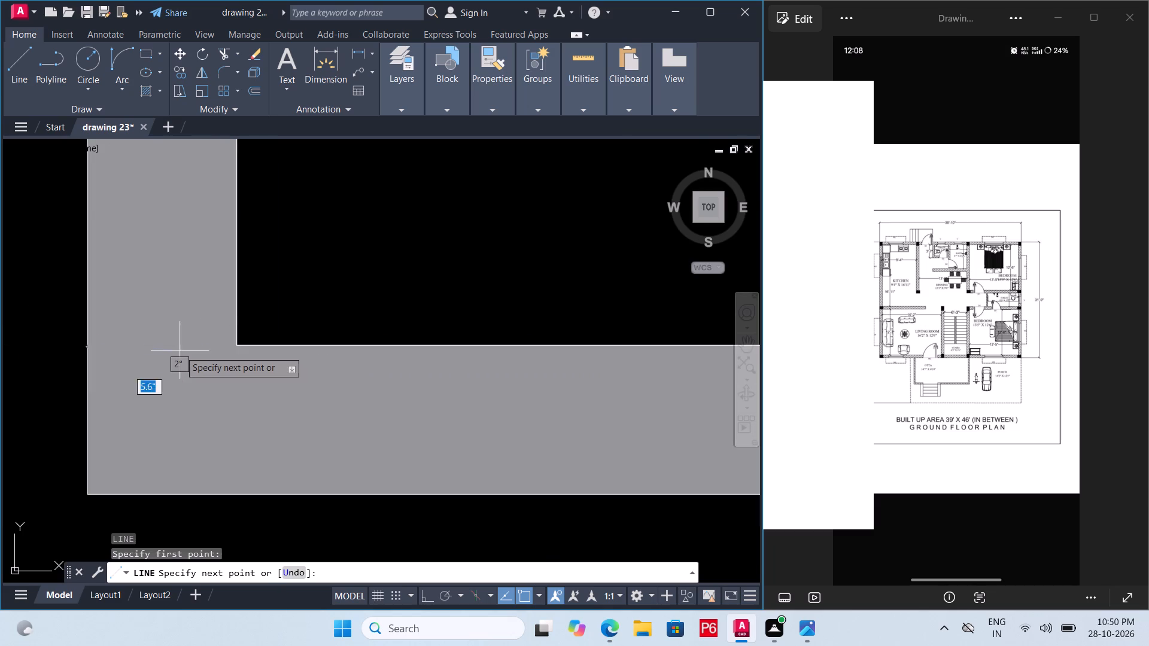
scroll(180, 351, down, 2)
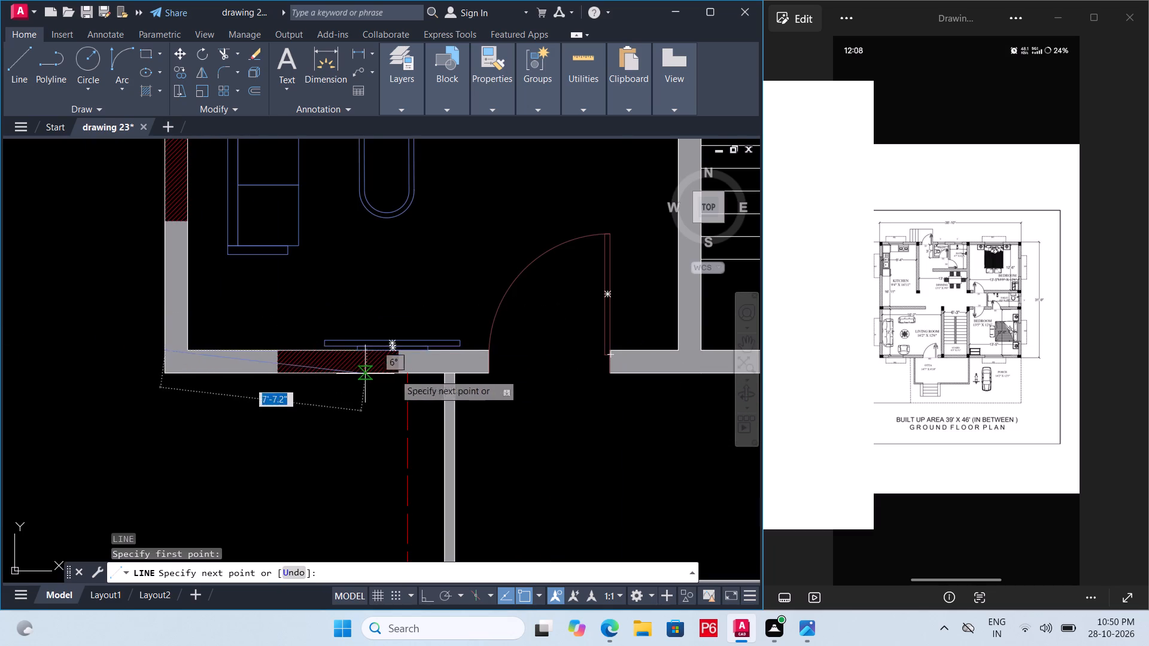
key(F8)
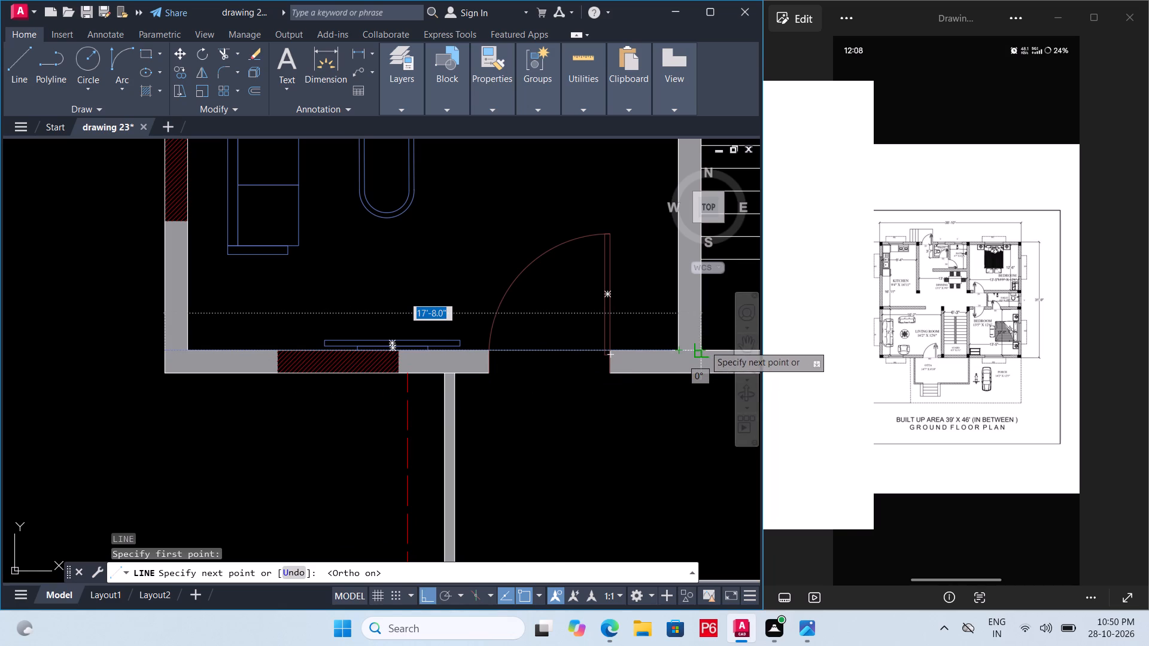
scroll(707, 349, up, 3)
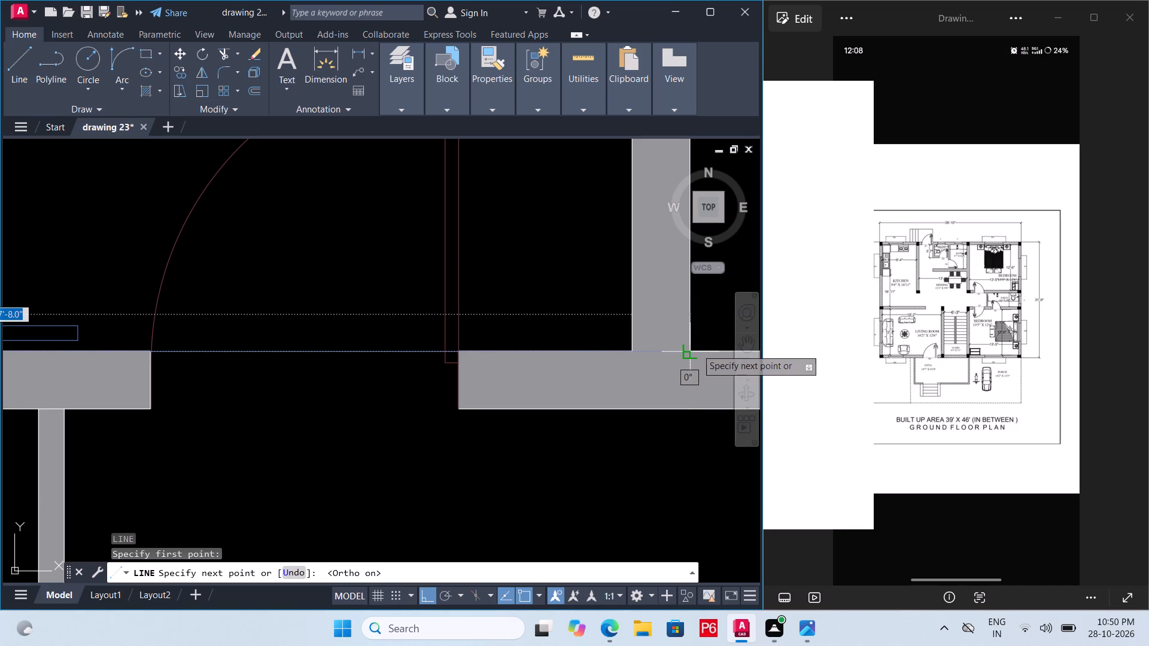
click(692, 351)
key(Escape)
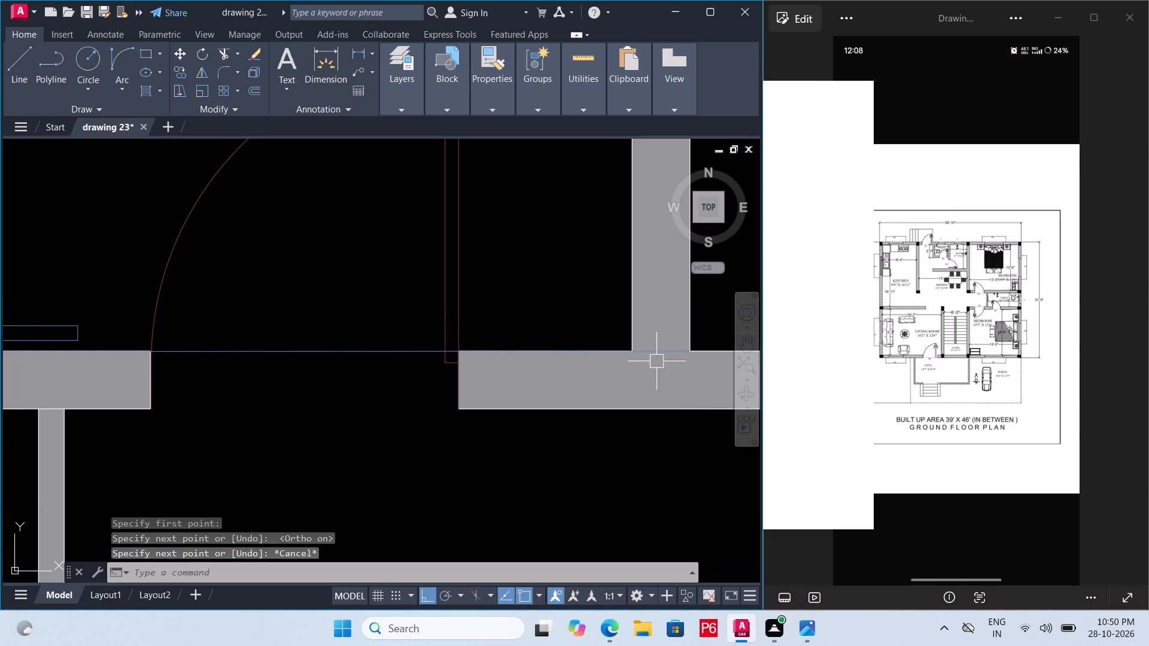
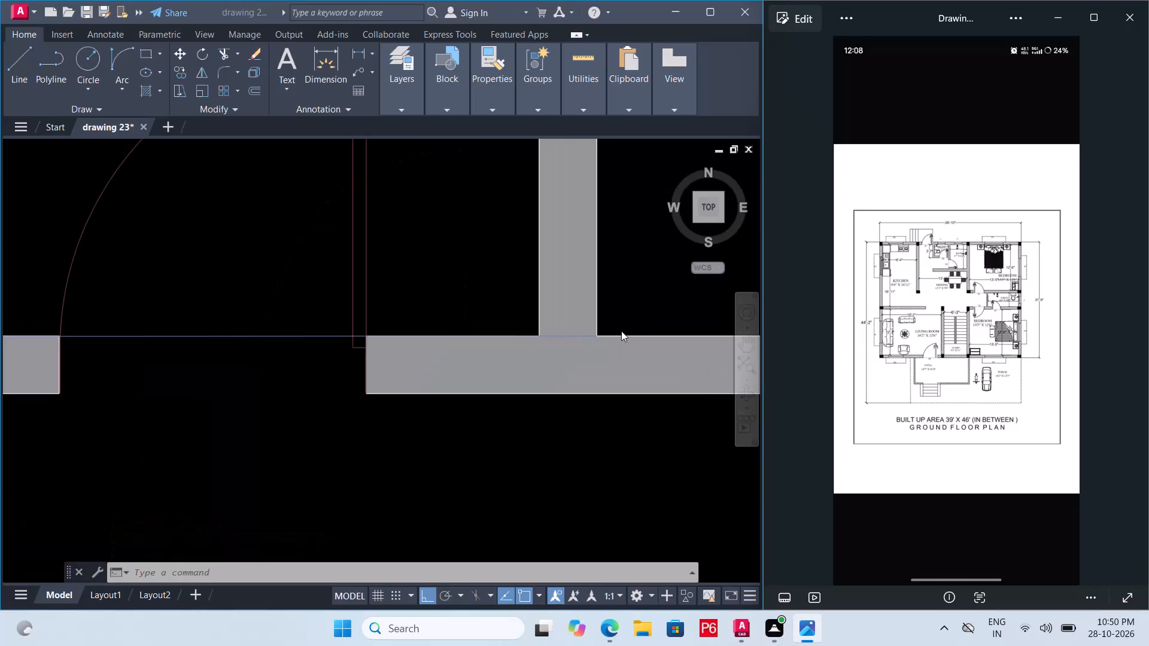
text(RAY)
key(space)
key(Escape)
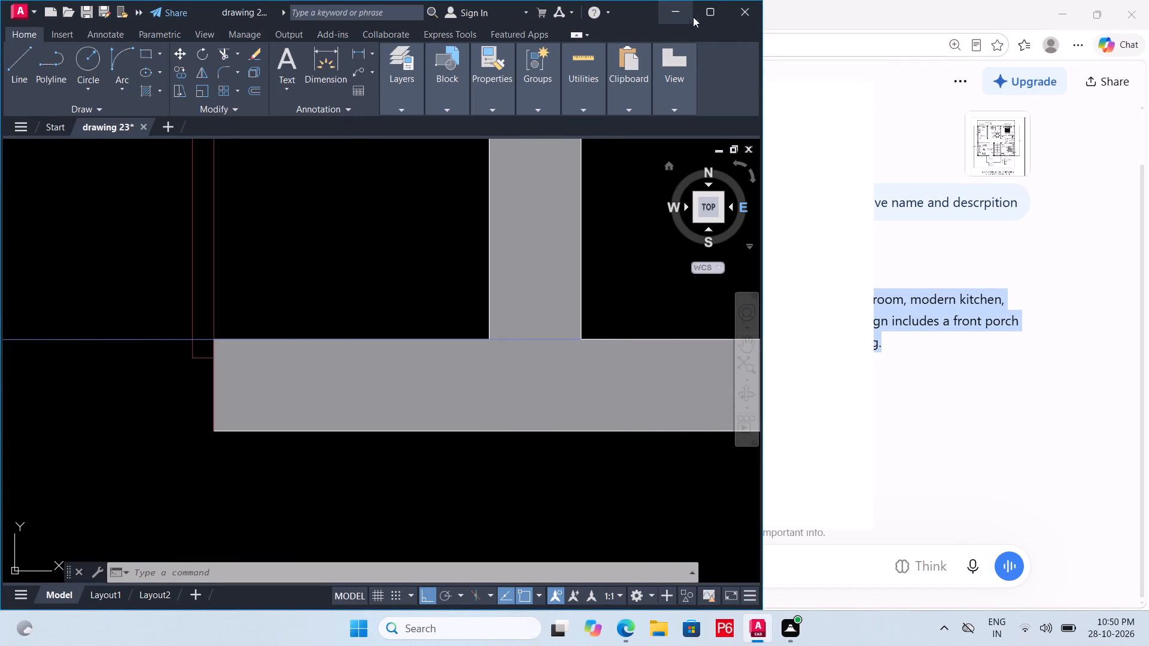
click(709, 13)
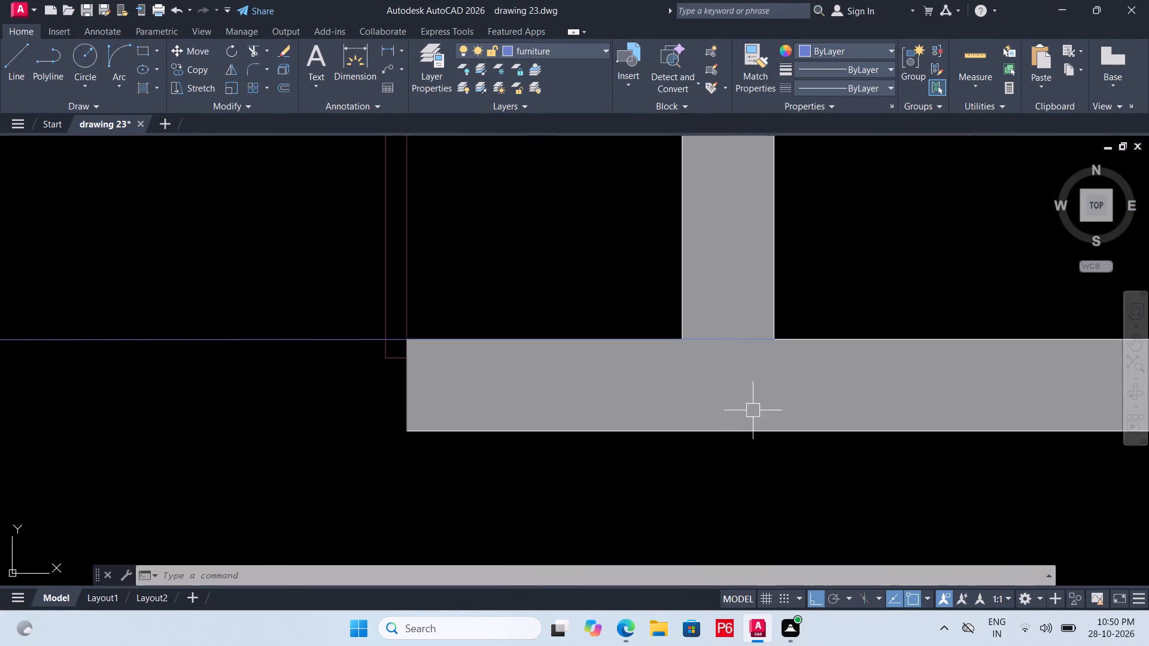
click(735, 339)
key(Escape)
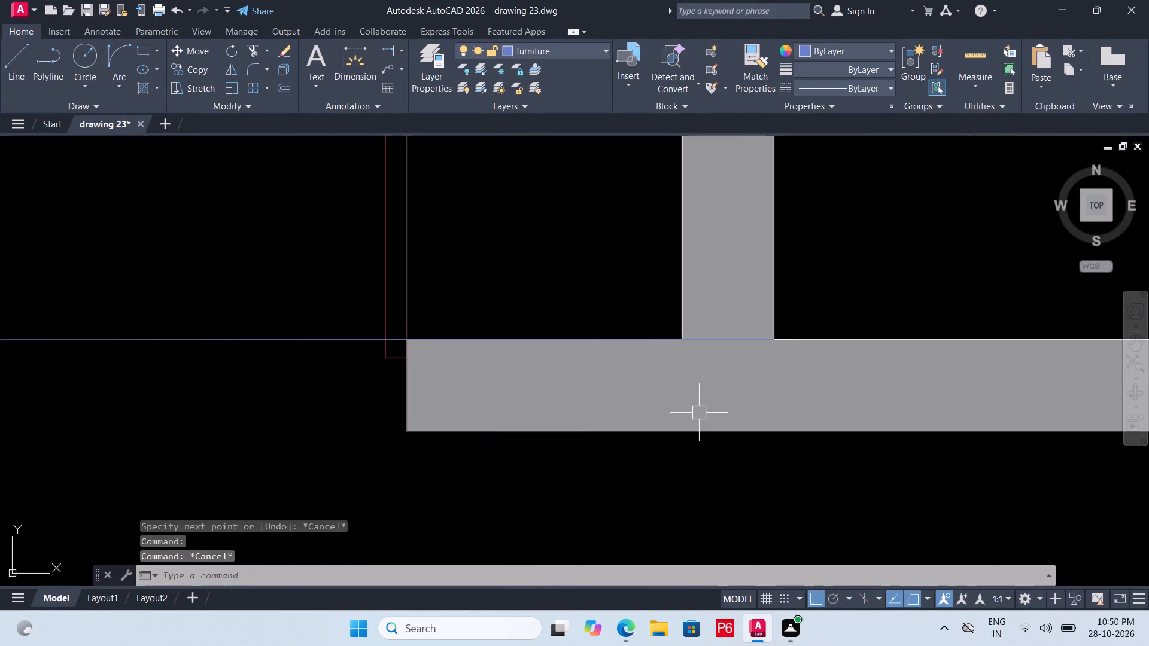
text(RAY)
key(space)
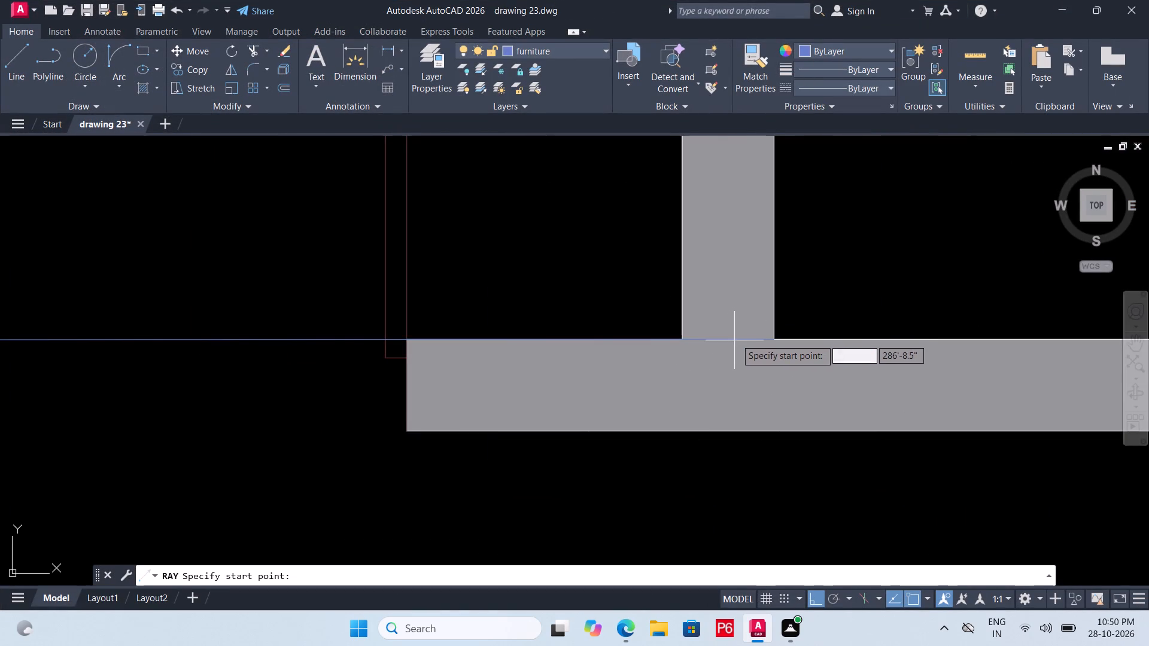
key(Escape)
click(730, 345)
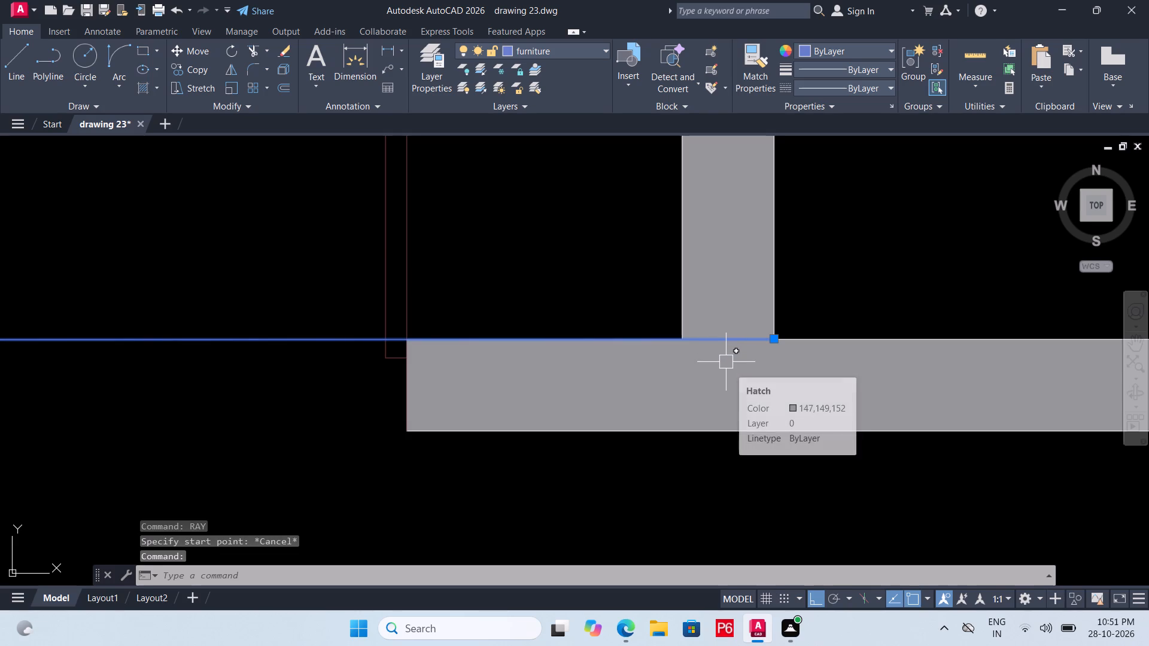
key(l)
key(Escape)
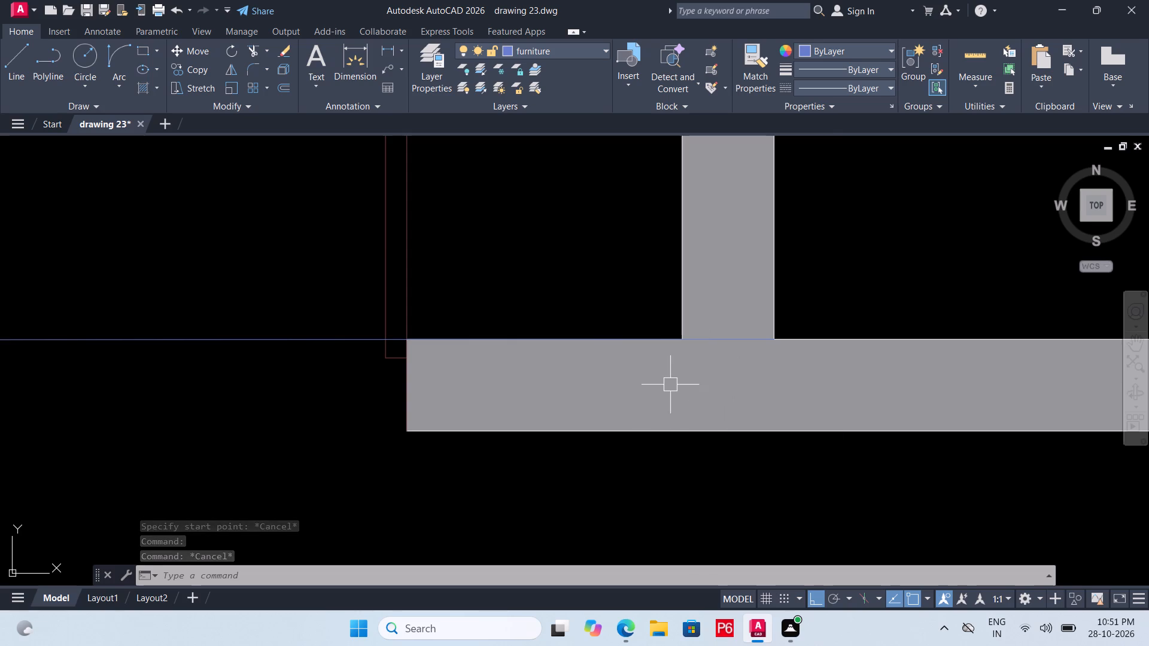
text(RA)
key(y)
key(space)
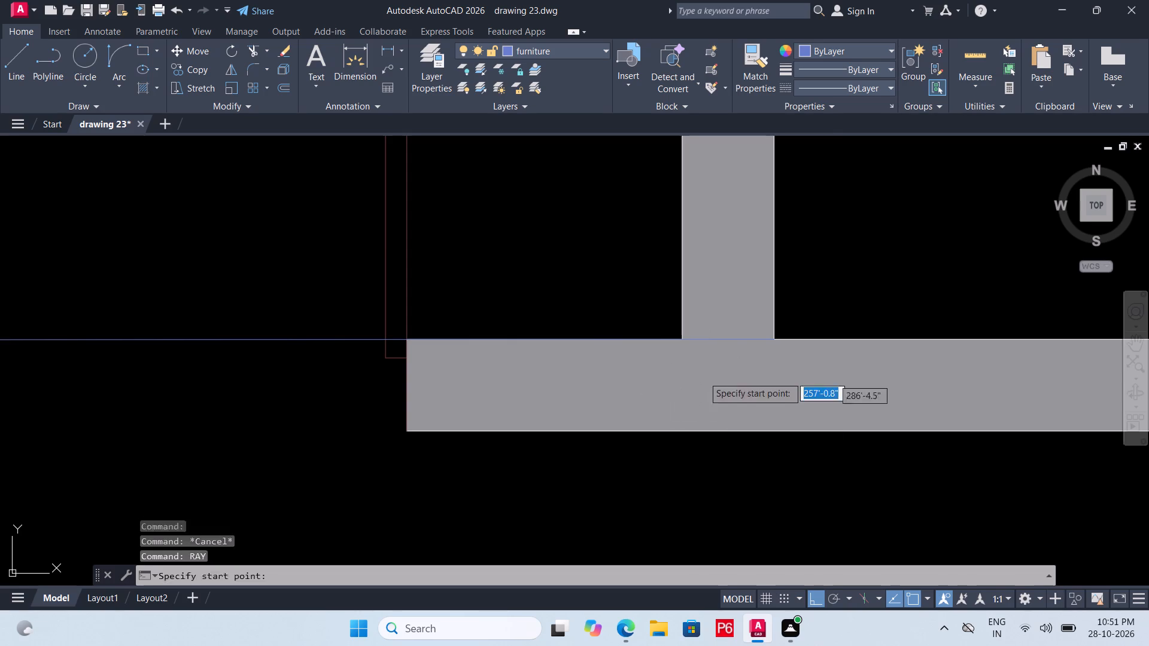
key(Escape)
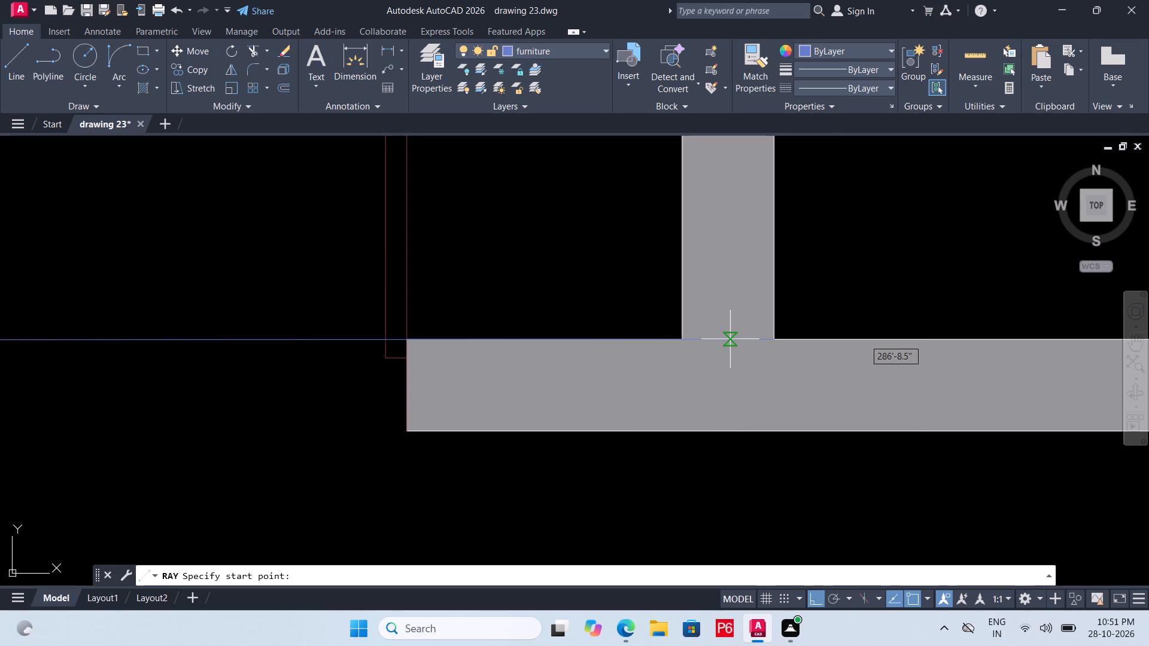
Draw a short horizontal line across the staircase wall's front end, from its living room face to its stair-side face.
key(l)
key(space)
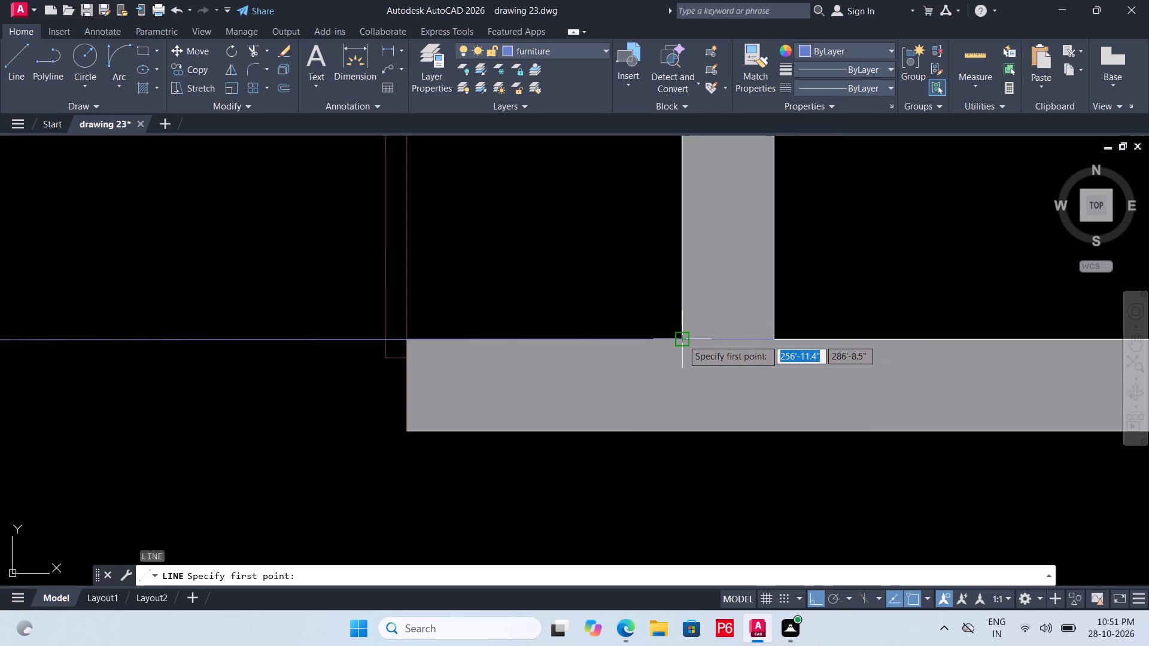
click(682, 339)
click(773, 336)
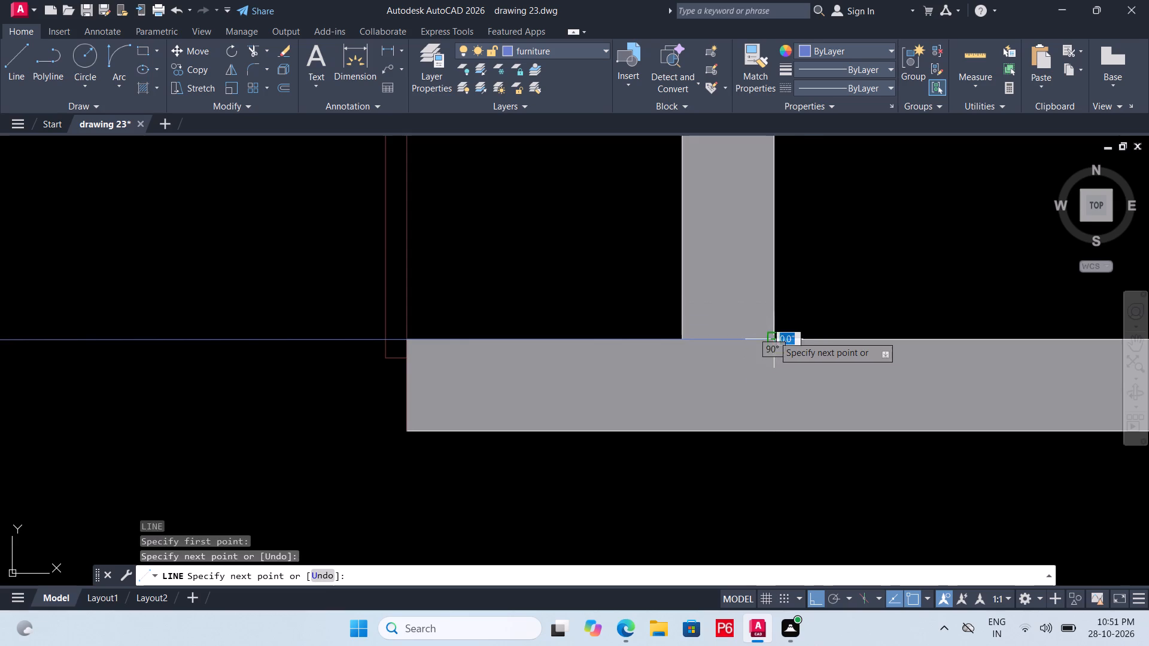
key(Escape)
Draw a ray straight down from the midpoint of the short line across the staircase wall, and save the drawing.
text(RA)
key(y)
key(space)
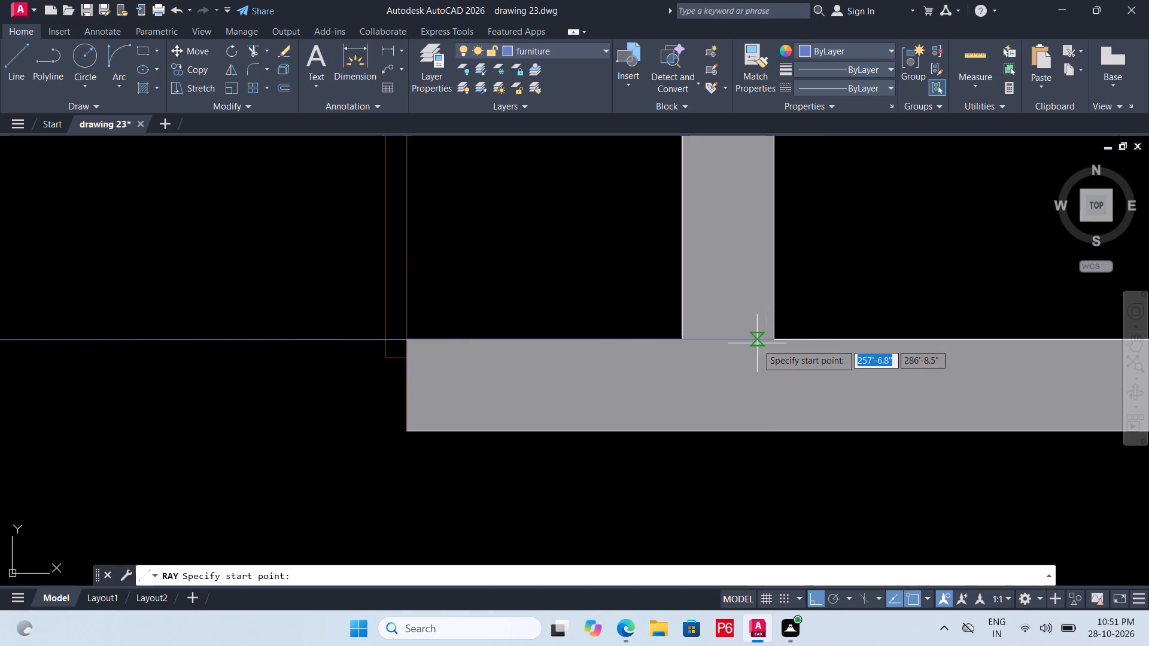
click(731, 342)
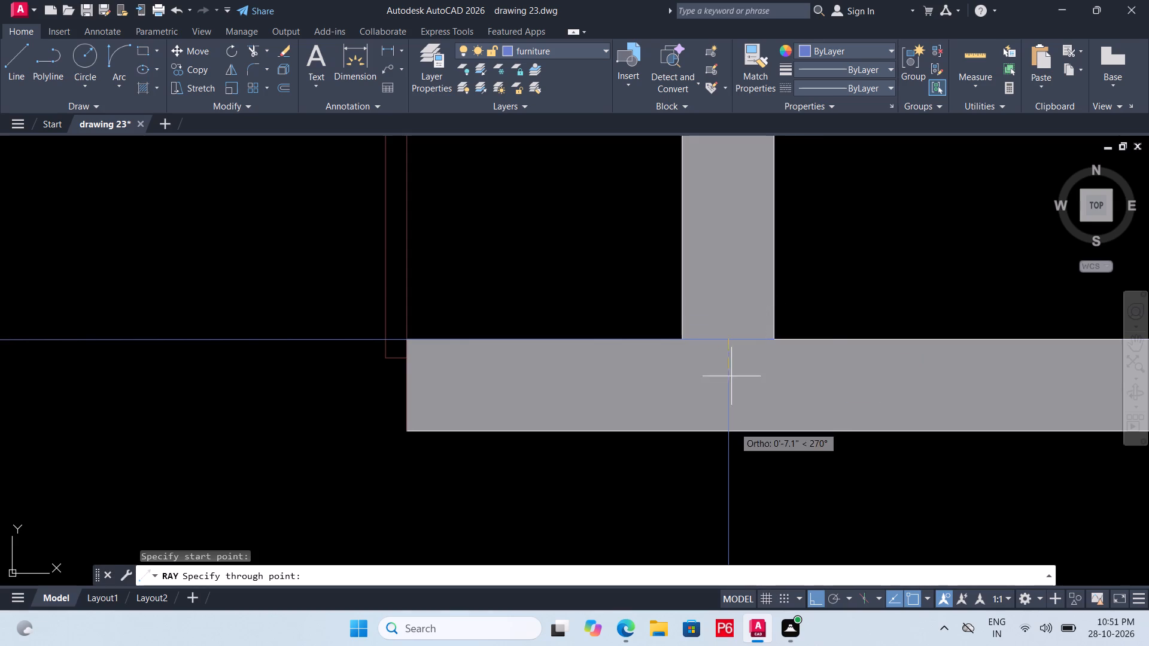
click(730, 457)
key(Escape)
scroll(701, 352, down, 5)
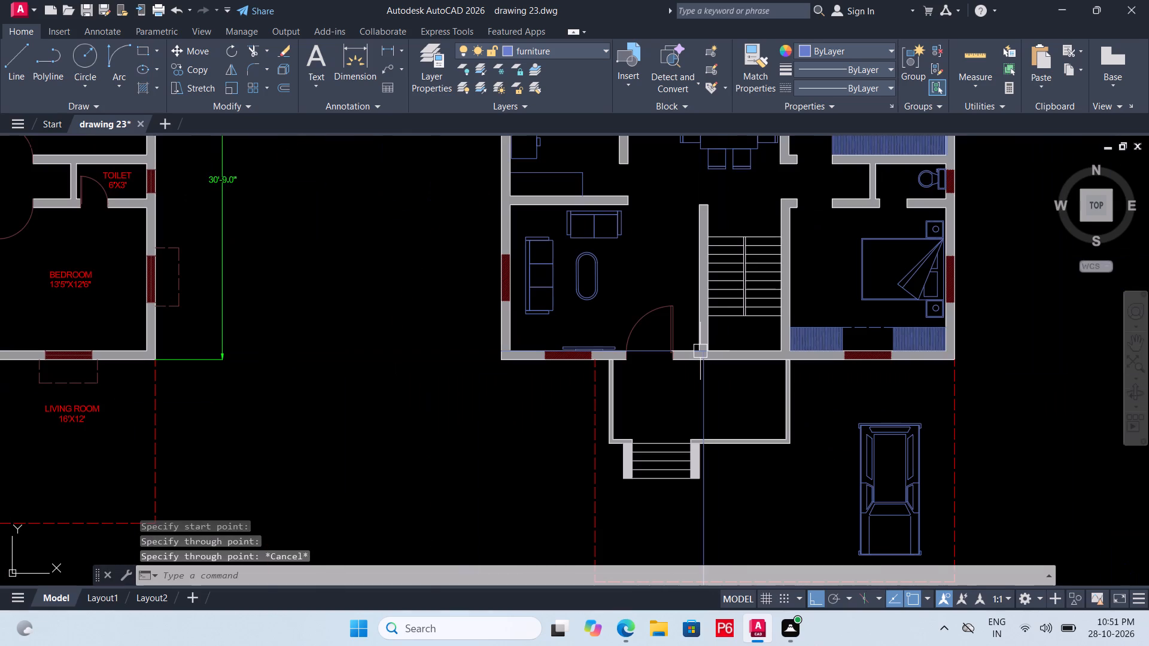
key(ctrl+s)
key(ctrl+s)
key(ctrl+s)
key(ctrl+s)
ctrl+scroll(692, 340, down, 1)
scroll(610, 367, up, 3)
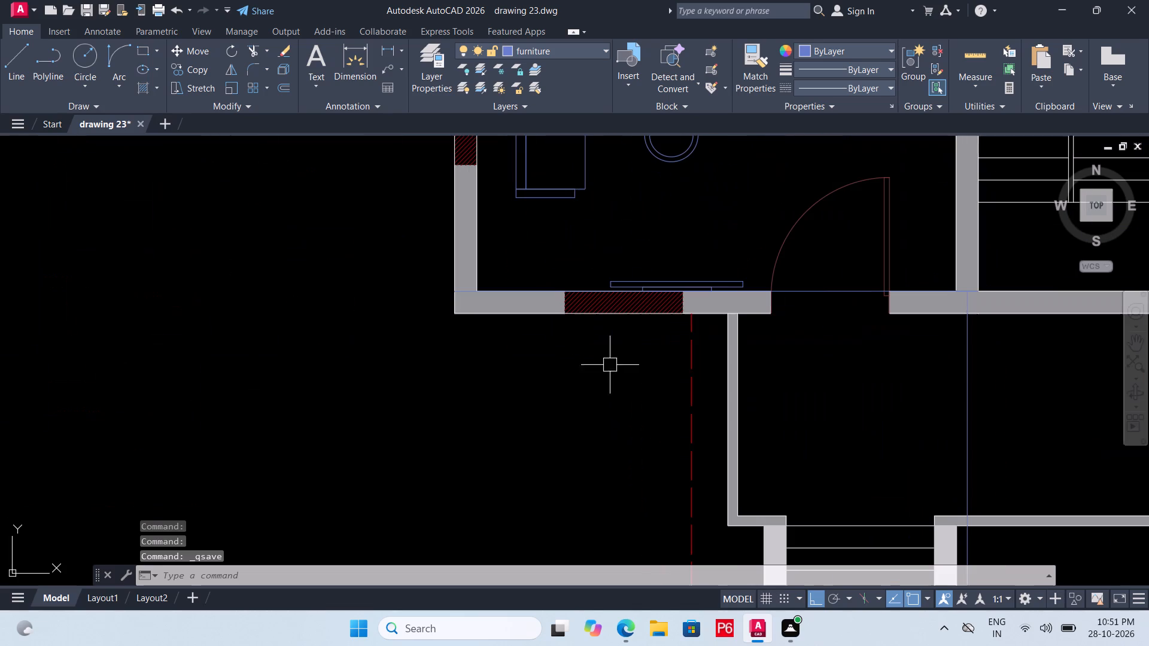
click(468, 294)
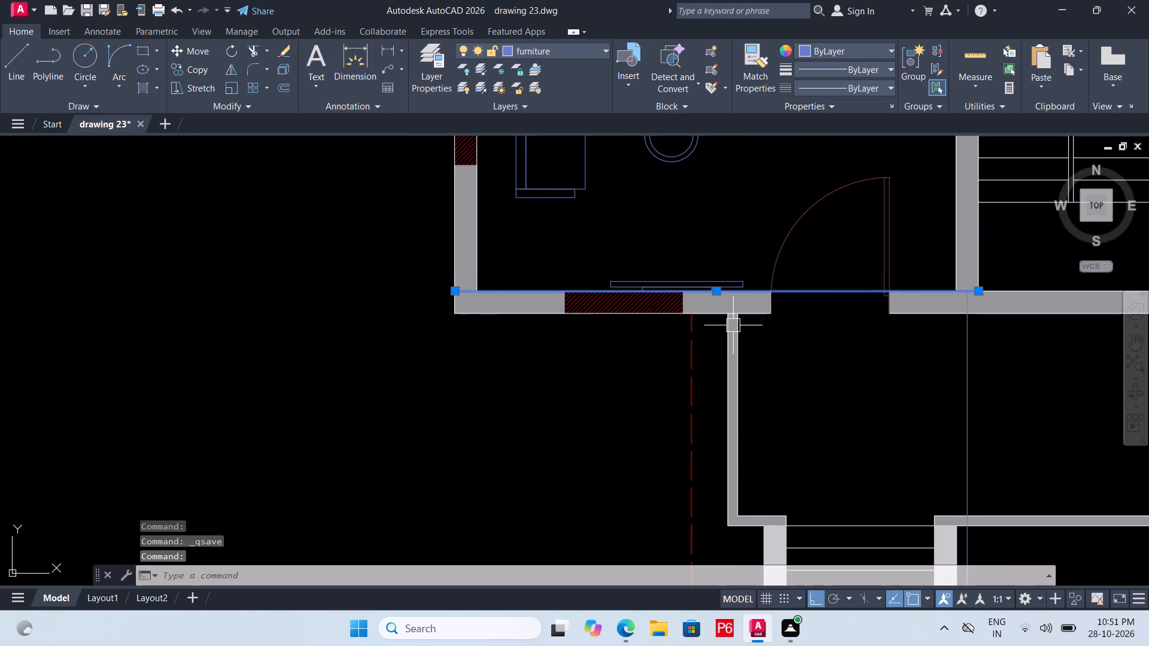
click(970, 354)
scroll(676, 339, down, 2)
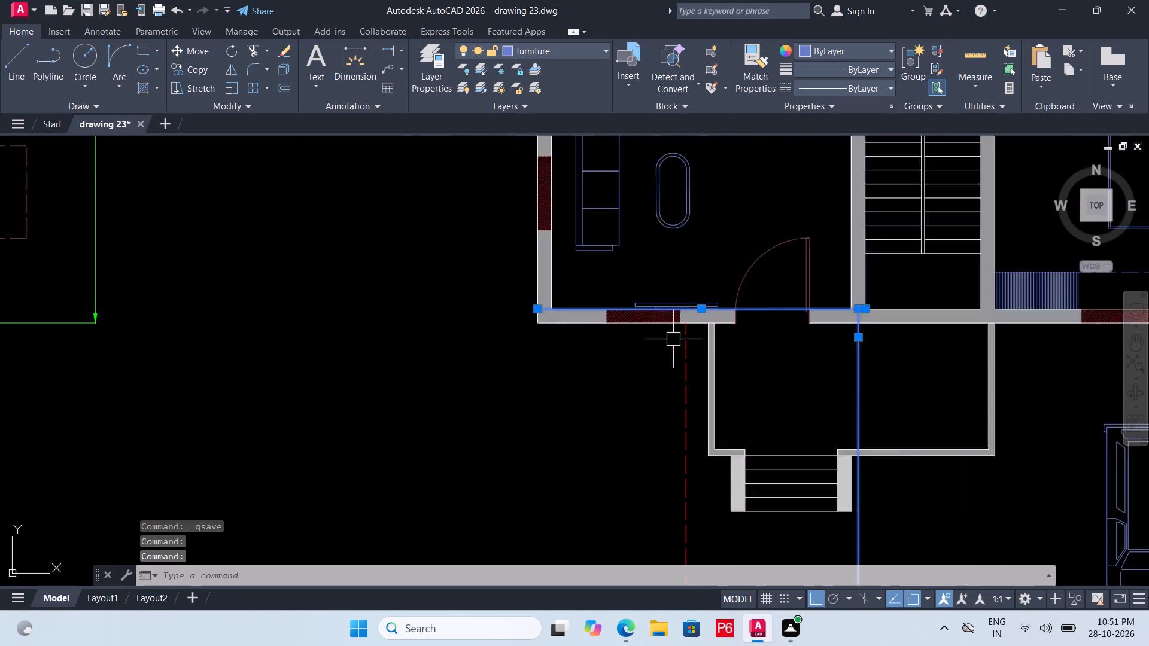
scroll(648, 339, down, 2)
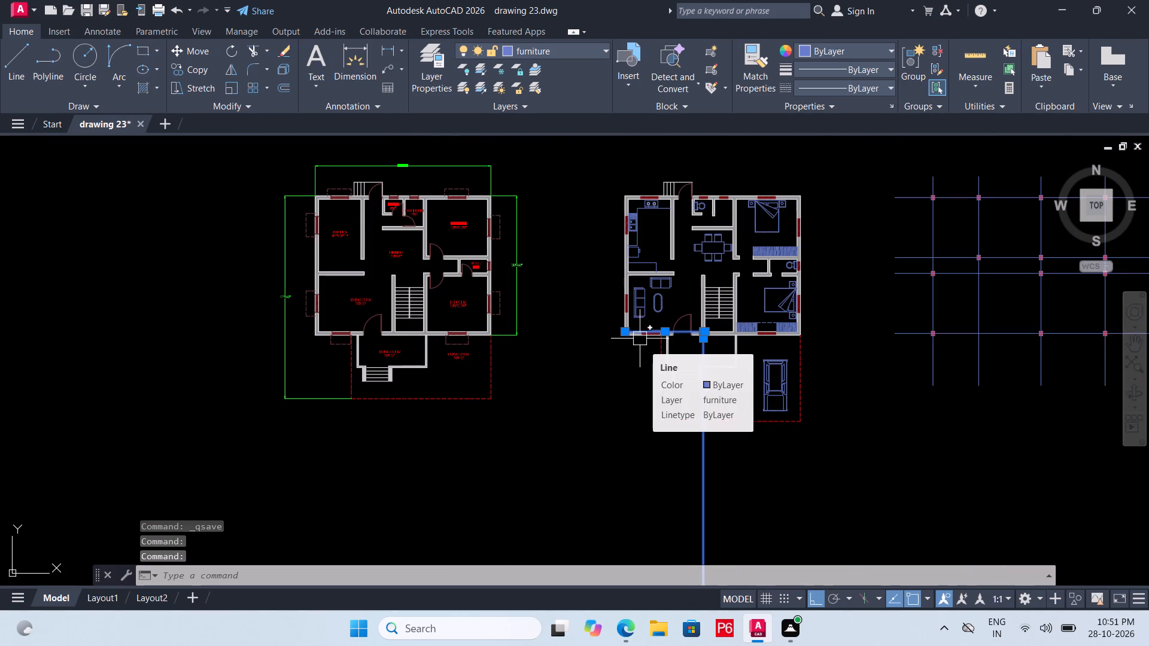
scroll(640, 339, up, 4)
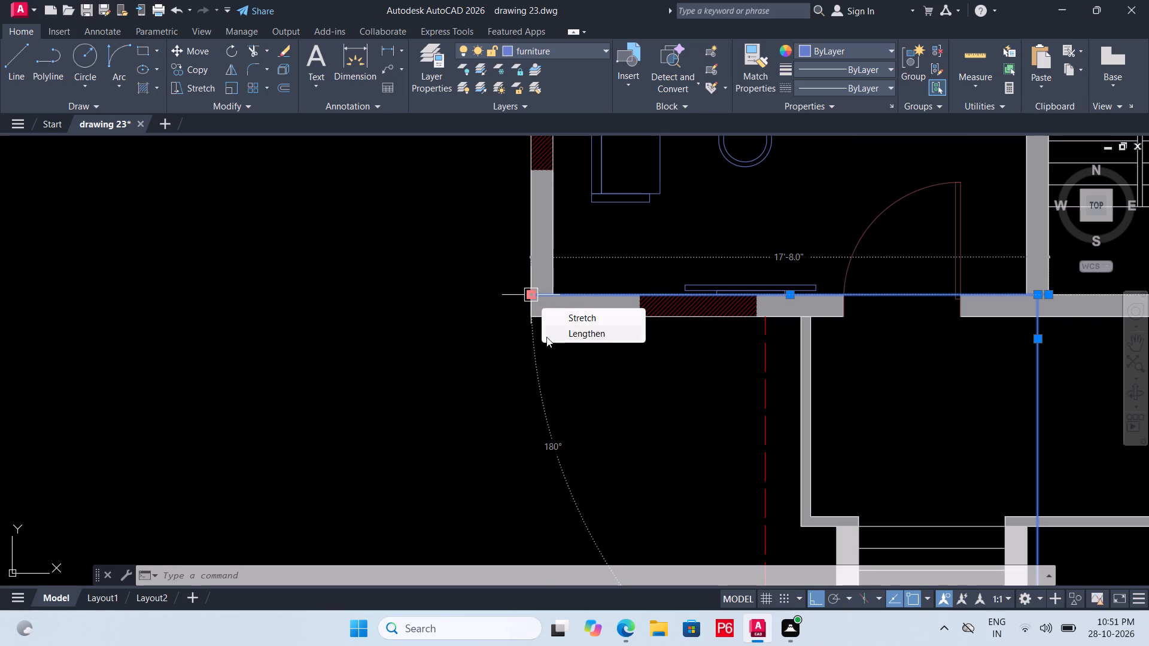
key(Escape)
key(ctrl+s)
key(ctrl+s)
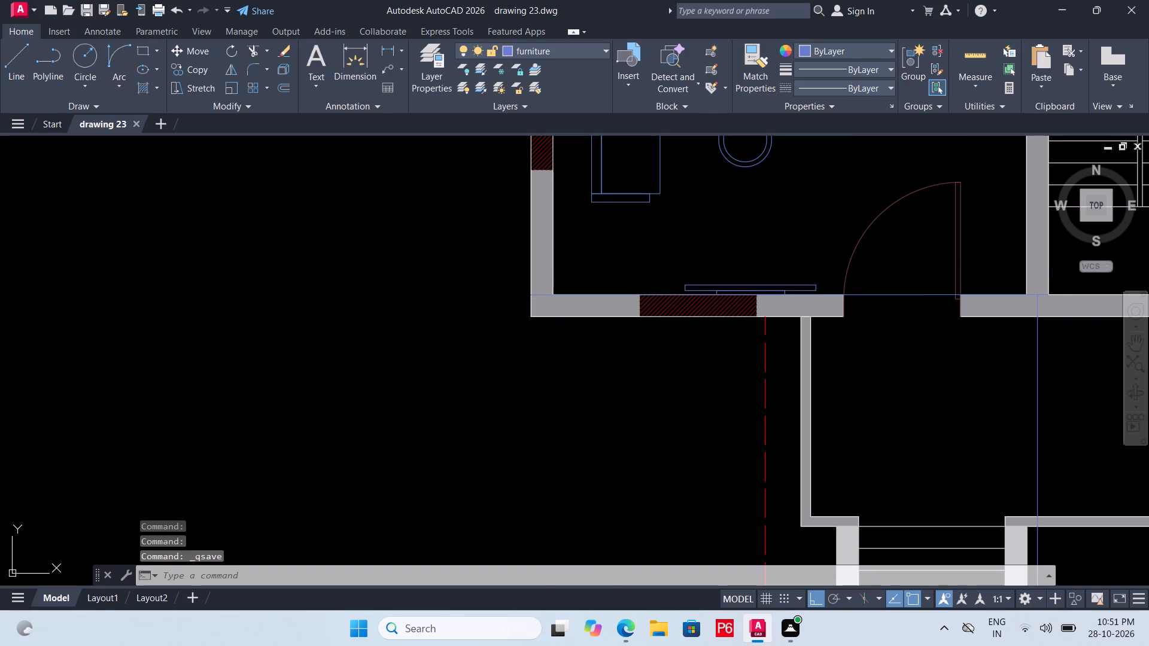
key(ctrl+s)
Draw a horizontal line about 49'-11" long from the staircase wall's stair-side front corner to the grid's bottom-left column, and save.
scroll(524, 358, down, 4)
scroll(625, 347, up, 1)
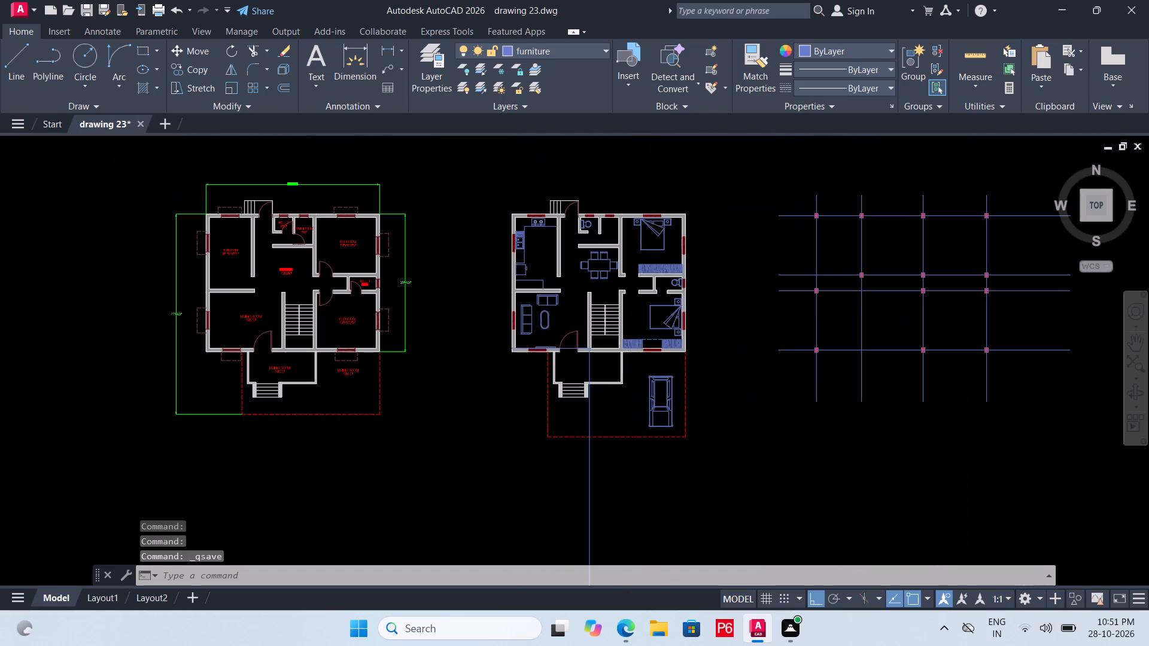
scroll(625, 347, up, 4)
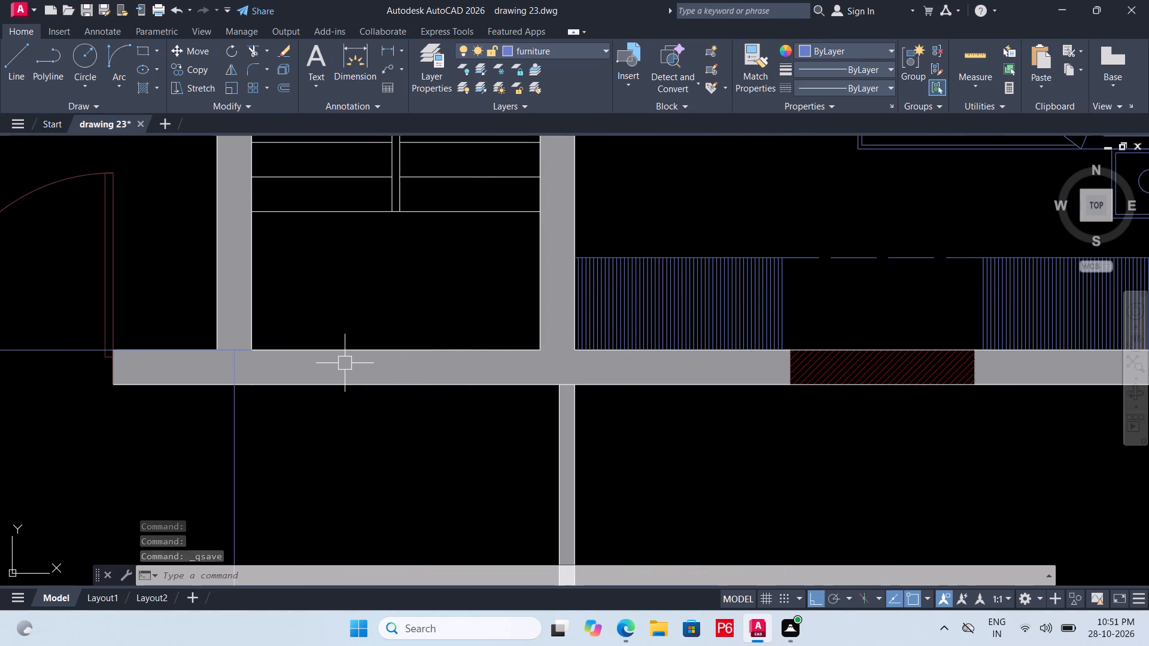
key(l)
key(space)
click(250, 346)
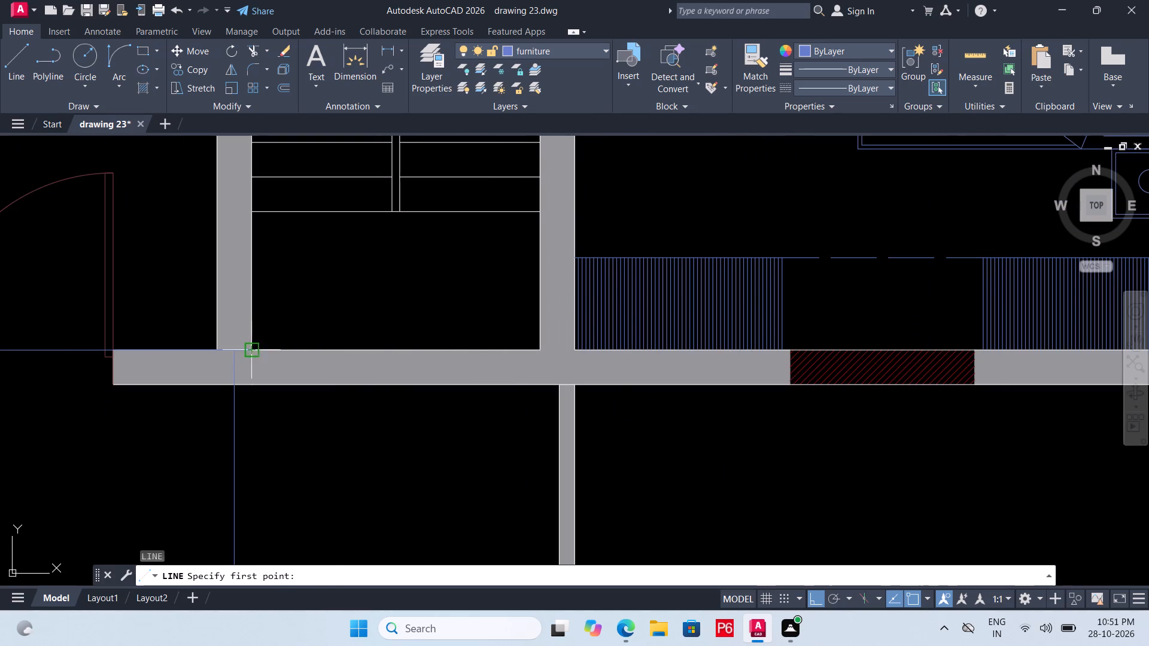
scroll(398, 356, down, 4)
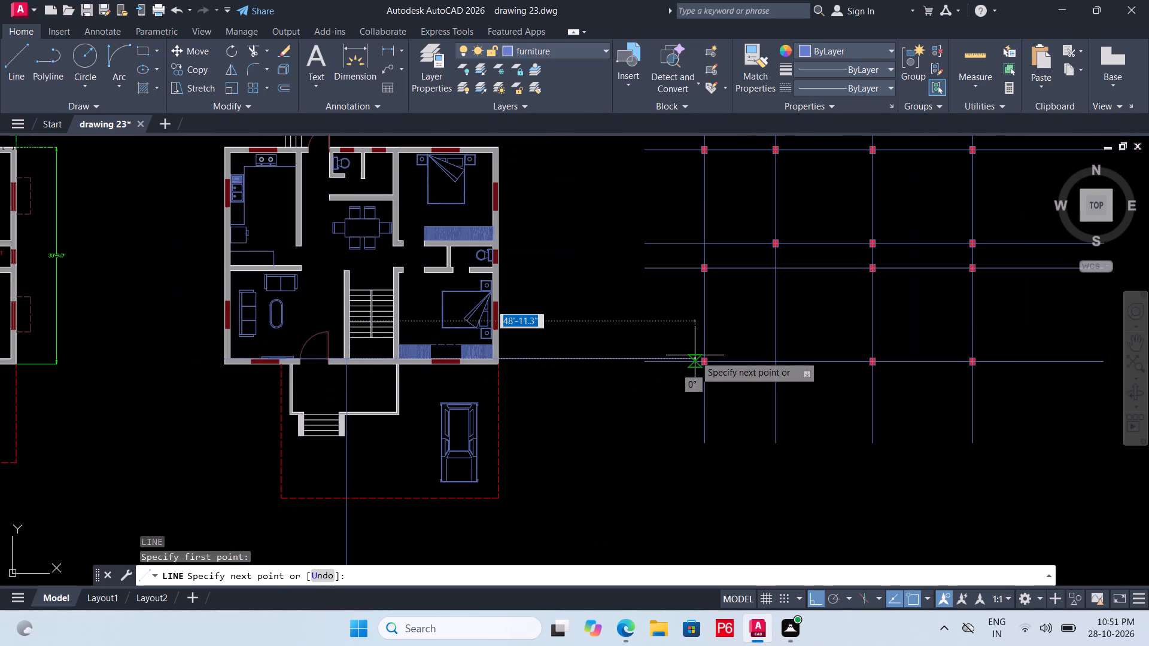
scroll(703, 355, up, 6)
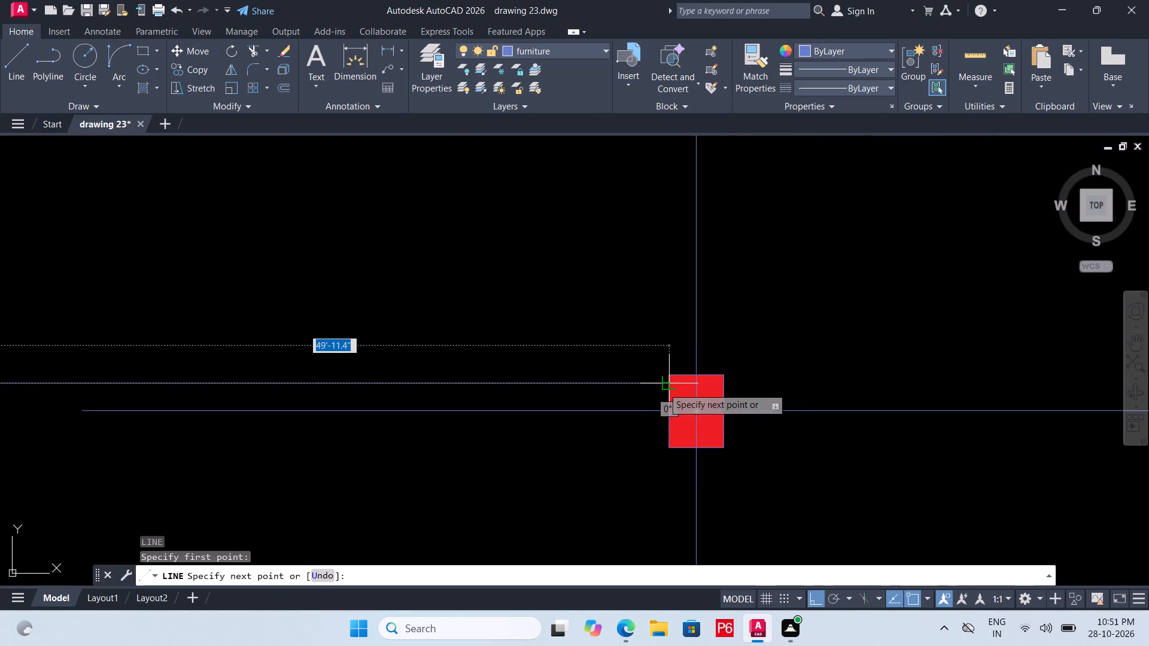
click(665, 383)
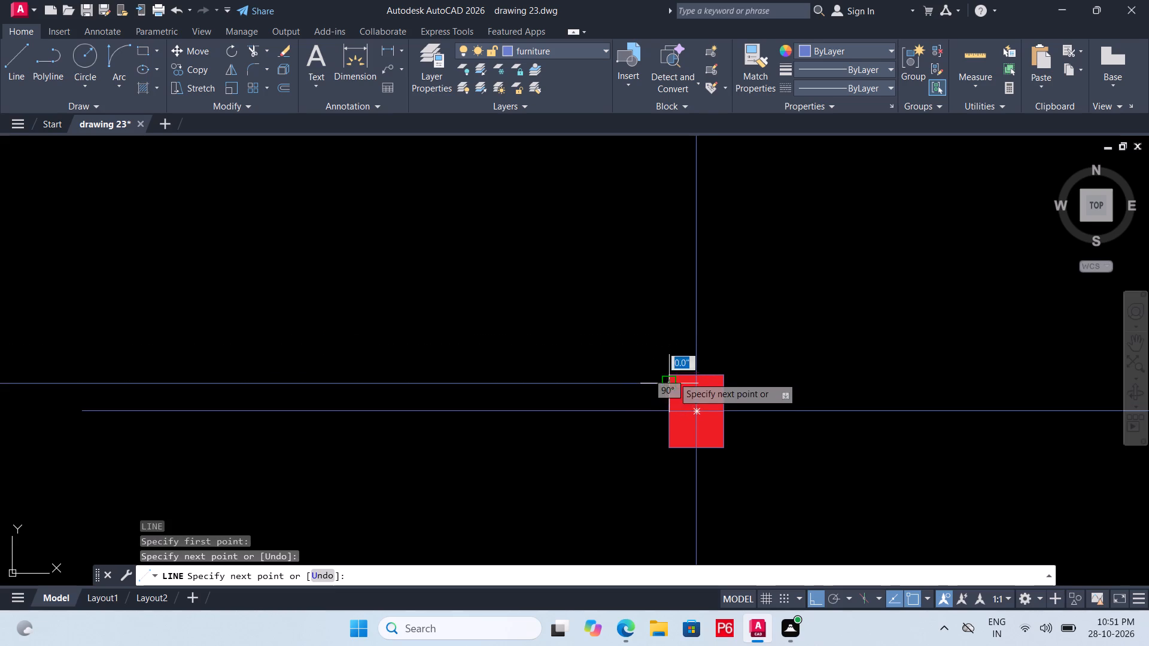
scroll(697, 371, down, 2)
key(Escape)
key(ctrl+s)
key(ctrl+s)
key(ctrl+s)
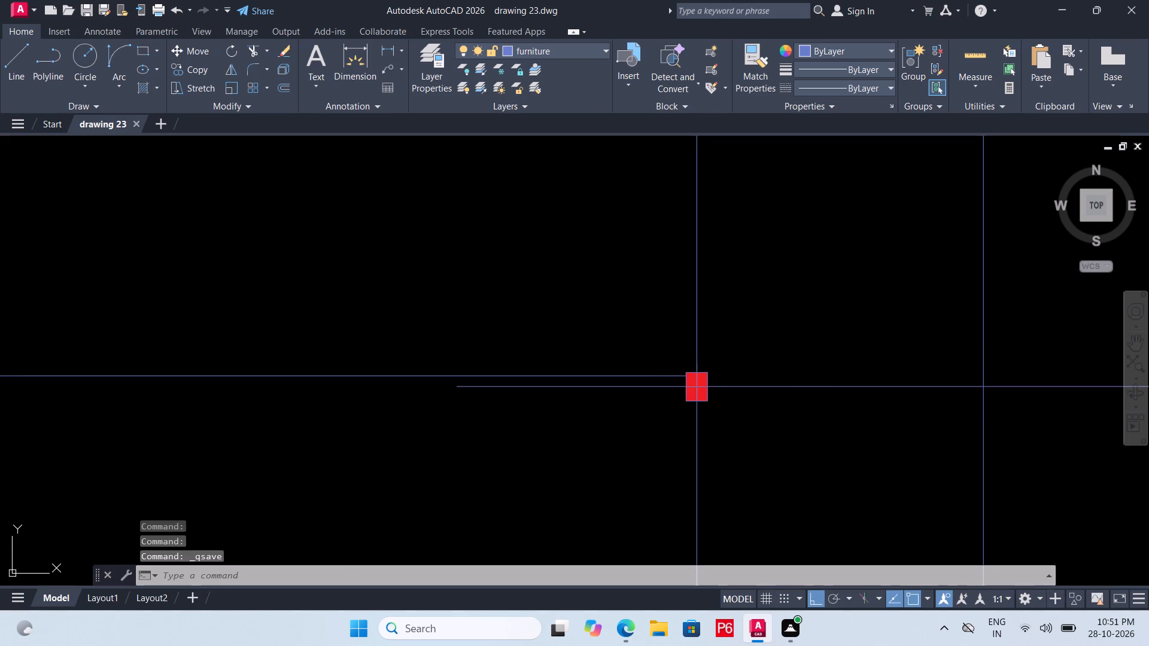
key(ctrl+s)
Copy the living room front-wall line and the ray below the staircase wall from the line's outer end to the bottom-left grid column's outer edge.
scroll(701, 368, down, 2)
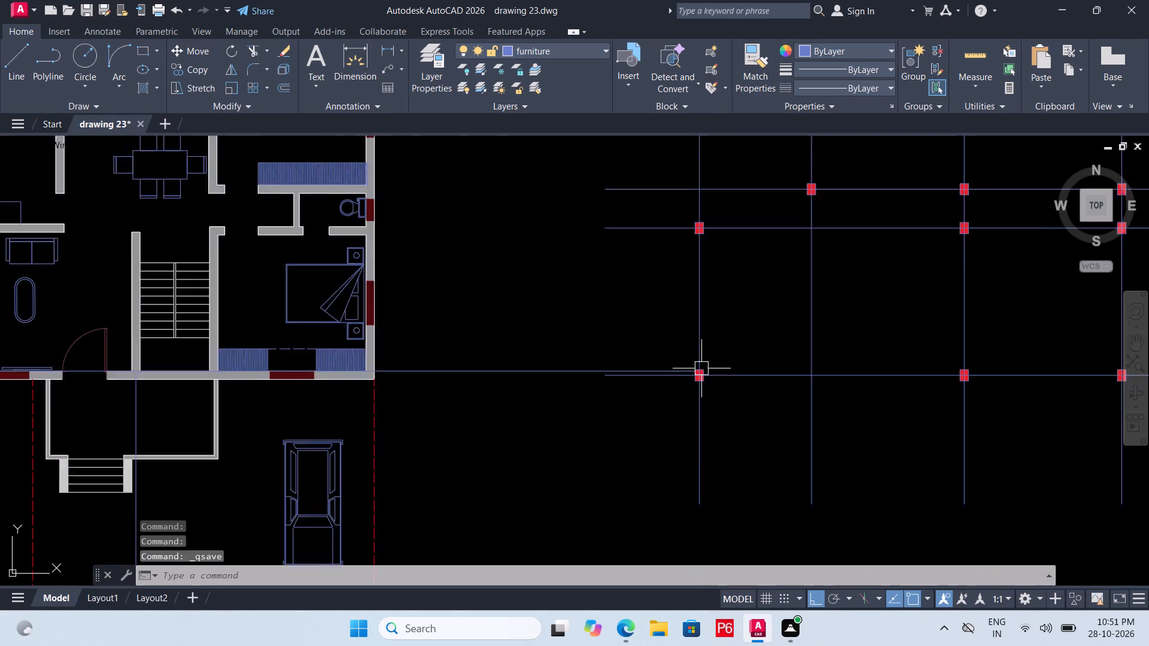
scroll(701, 368, down, 1)
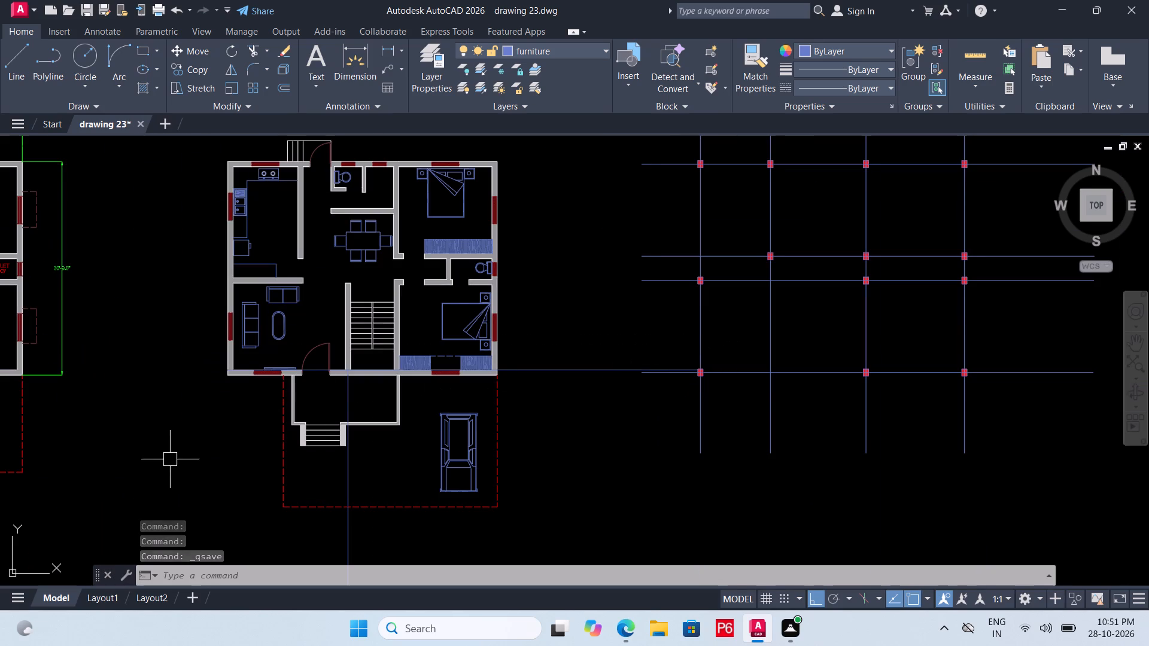
scroll(205, 374, up, 3)
scroll(308, 365, up, 3)
click(308, 338)
scroll(207, 356, down, 4)
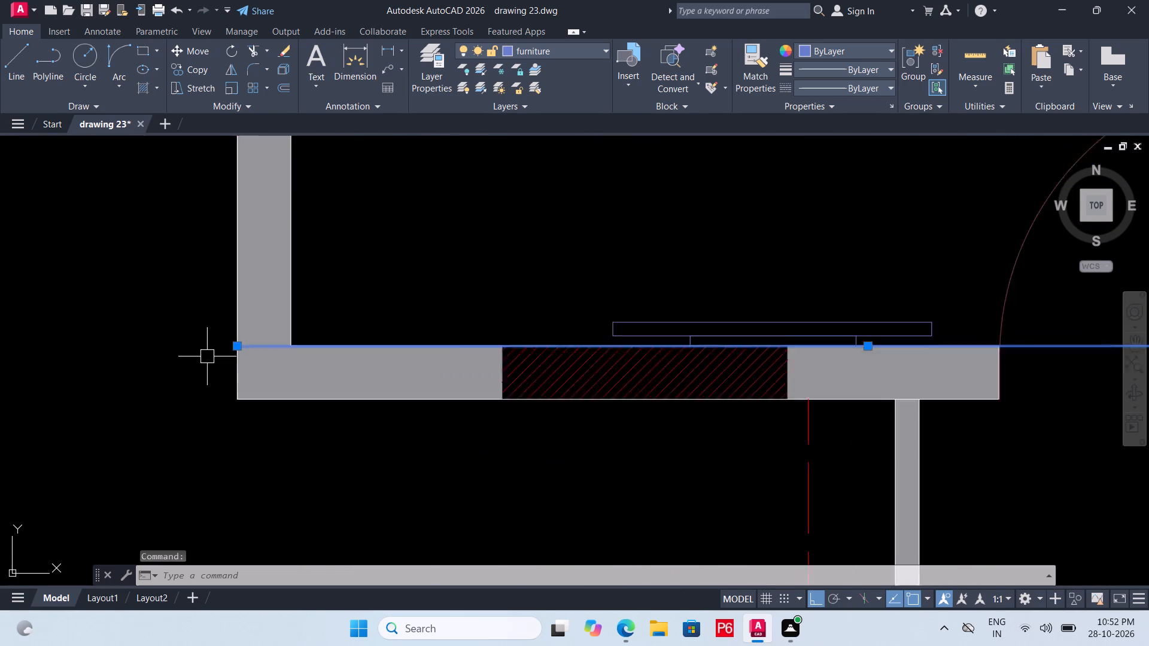
scroll(207, 356, down, 1)
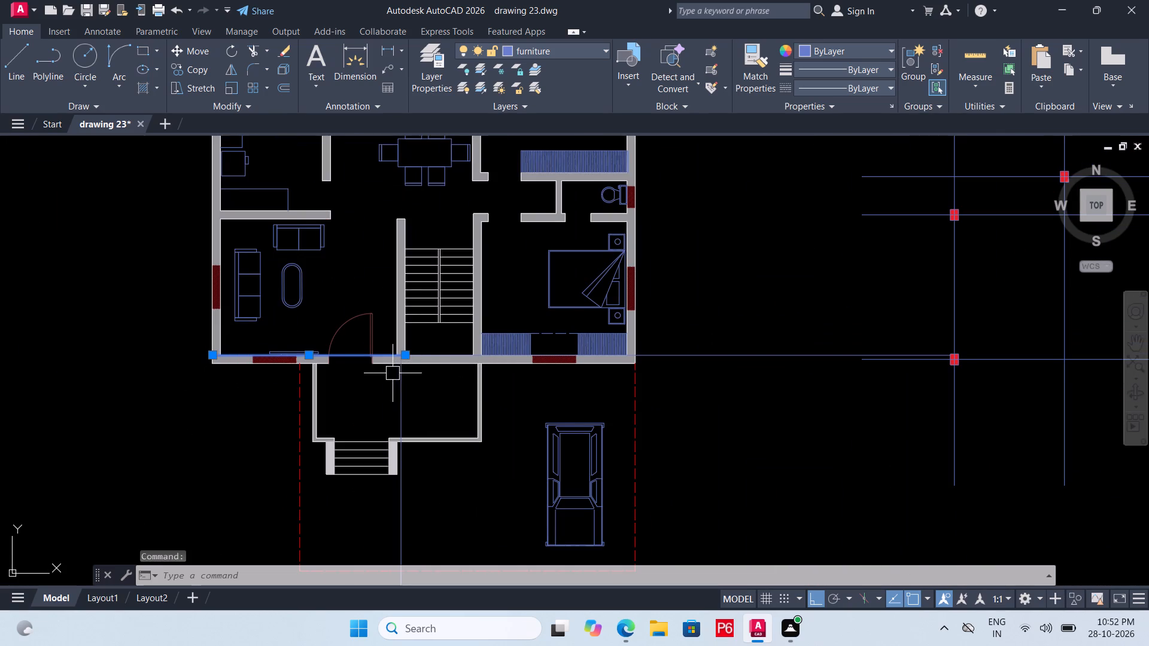
click(400, 394)
text(CO)
key(space)
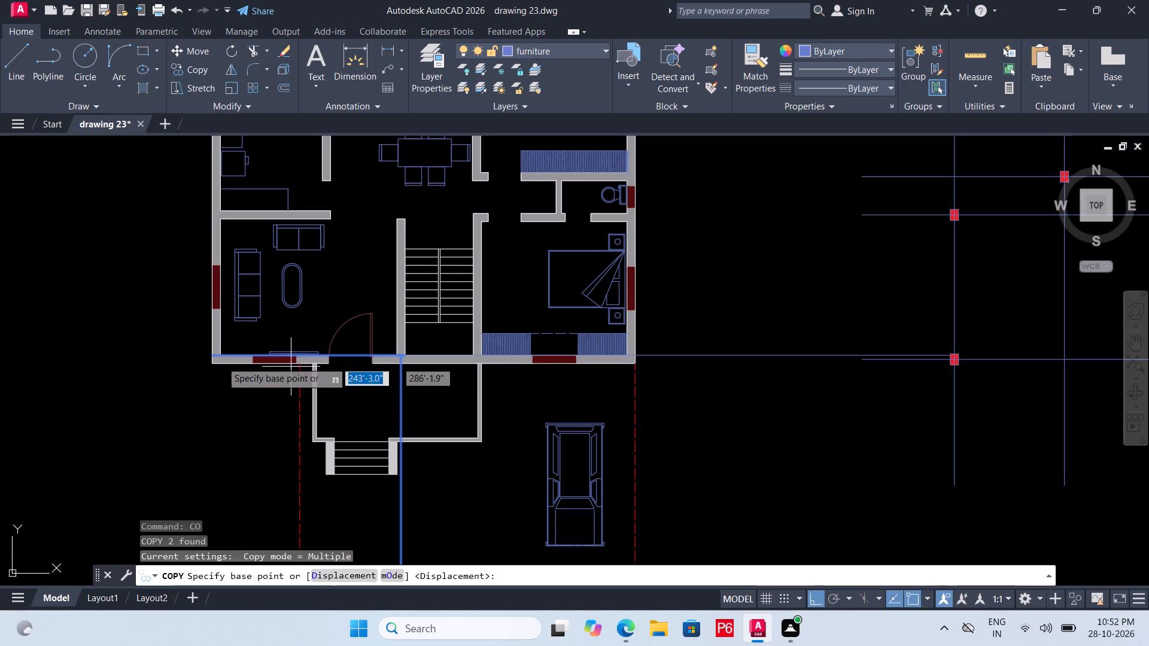
scroll(199, 358, up, 2)
scroll(249, 354, up, 3)
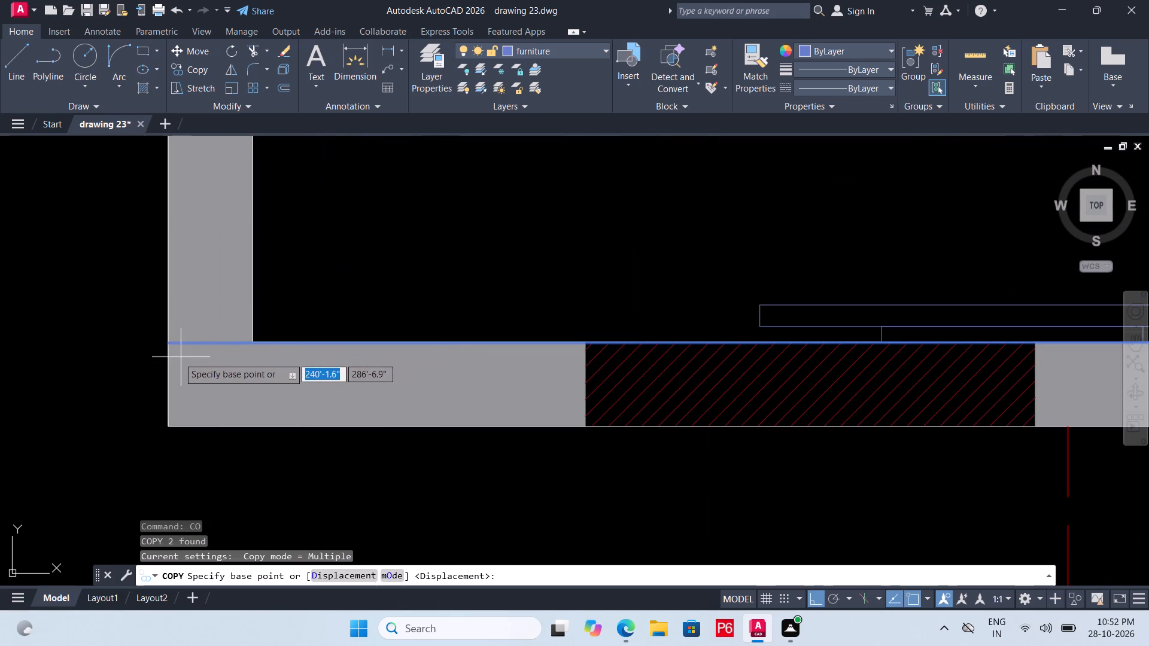
double_click(166, 343)
scroll(324, 384, down, 4)
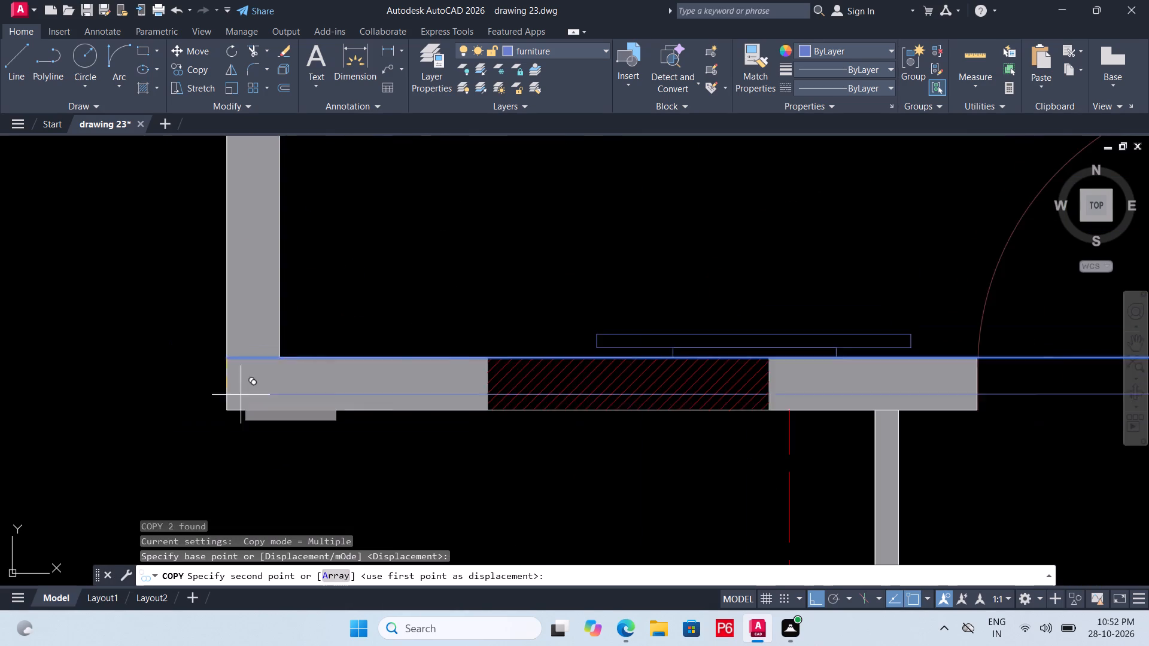
scroll(195, 401, down, 1)
scroll(246, 383, down, 3)
scroll(907, 380, up, 4)
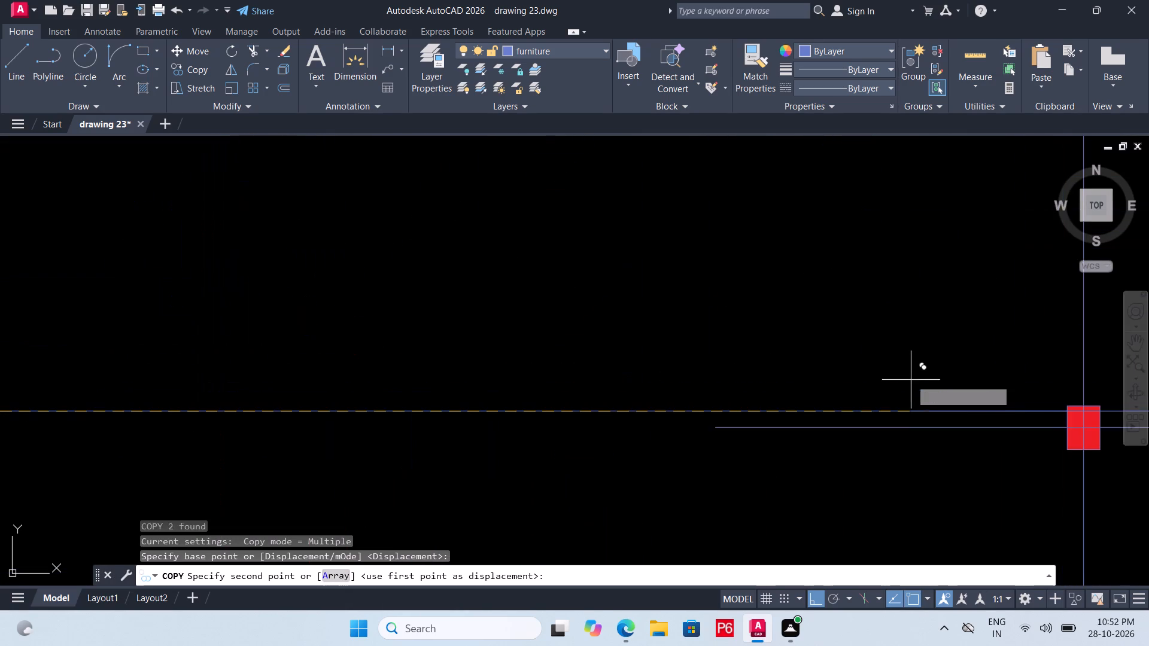
scroll(603, 410, down, 2)
scroll(789, 414, up, 4)
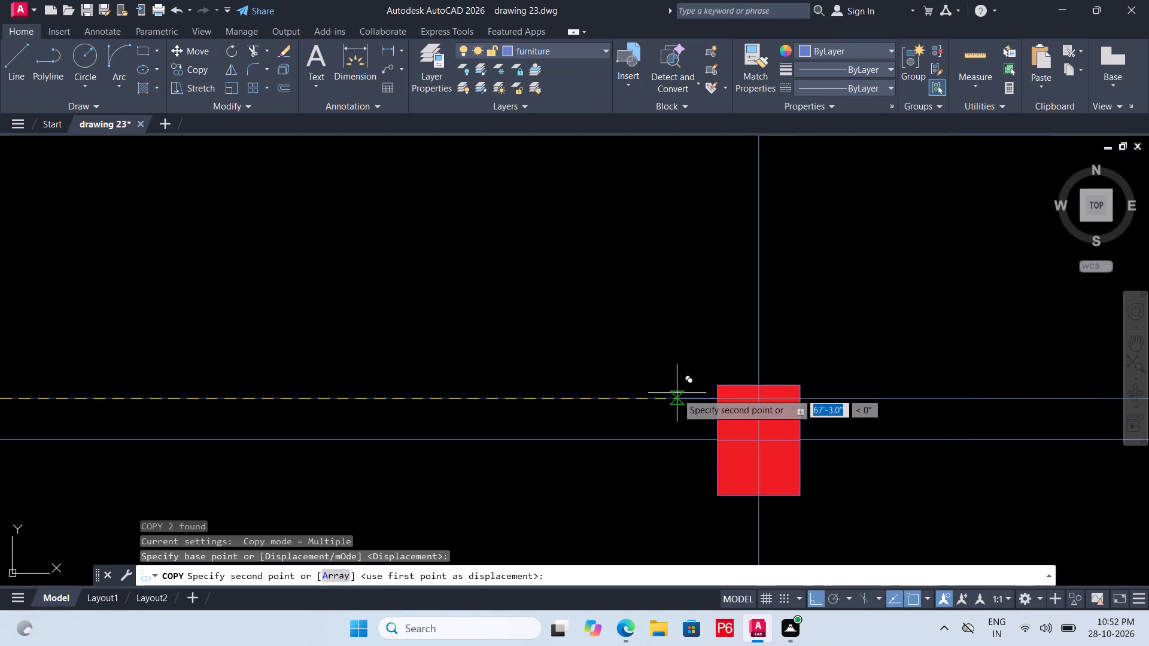
click(715, 400)
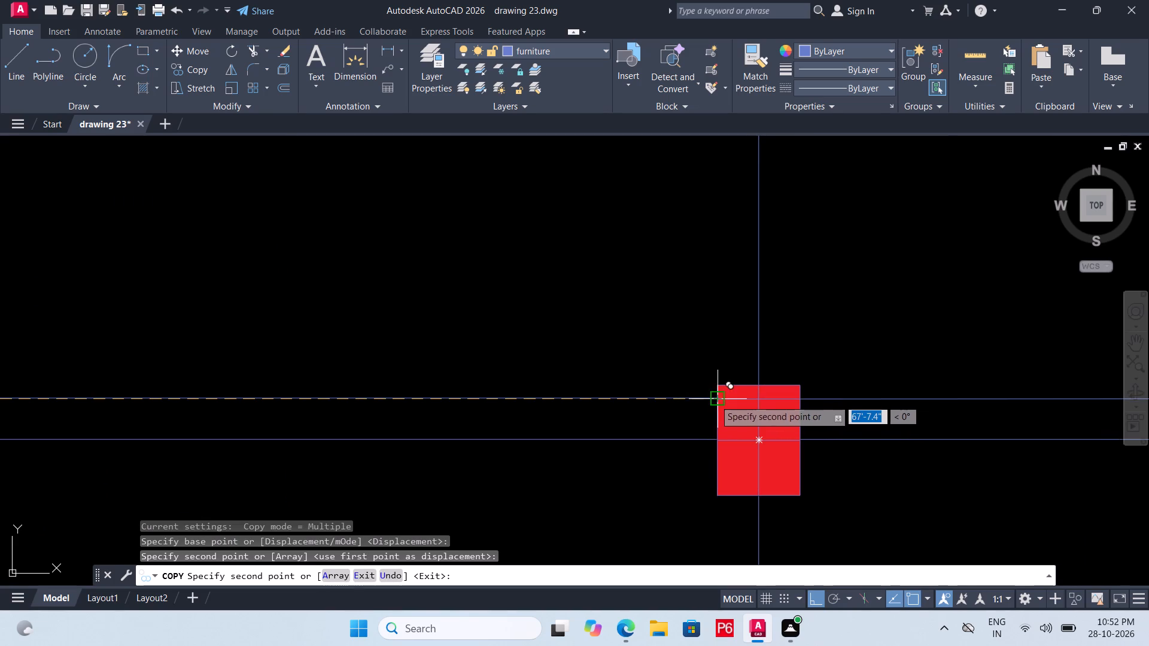
scroll(708, 384, down, 3)
key(Escape)
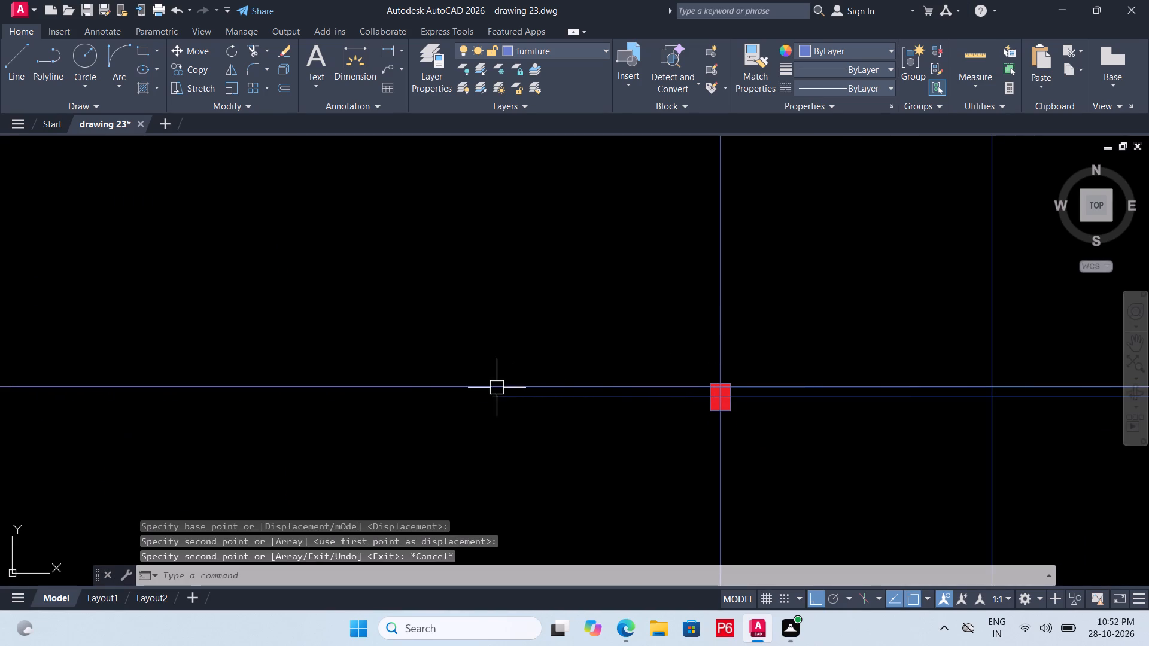
Erase the long line joining plan and grid, plus the original front-wall line and ray on the furnished plan.
click(449, 388)
key(Delete)
scroll(613, 379, down, 6)
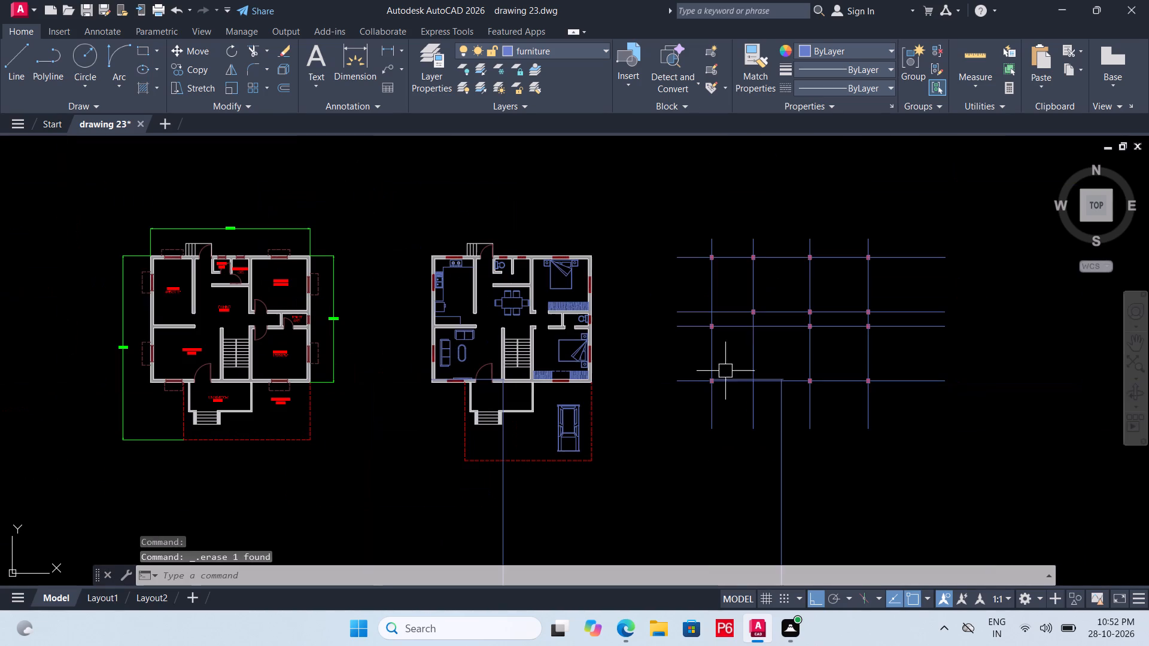
scroll(444, 395, up, 2)
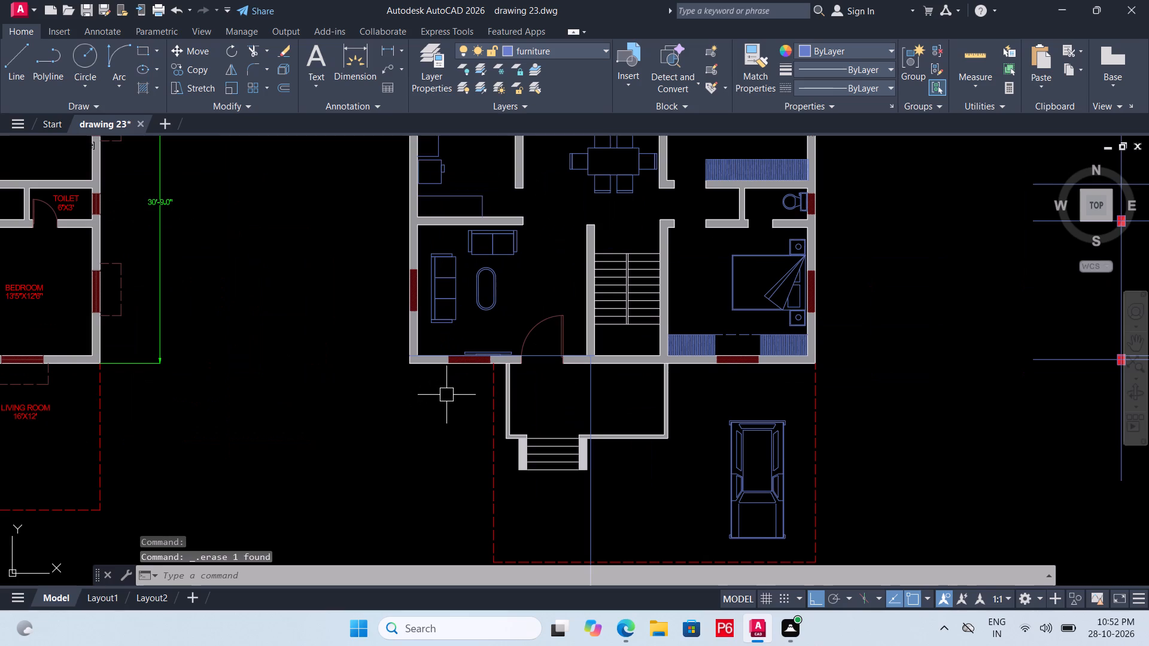
scroll(482, 370, up, 1)
click(588, 352)
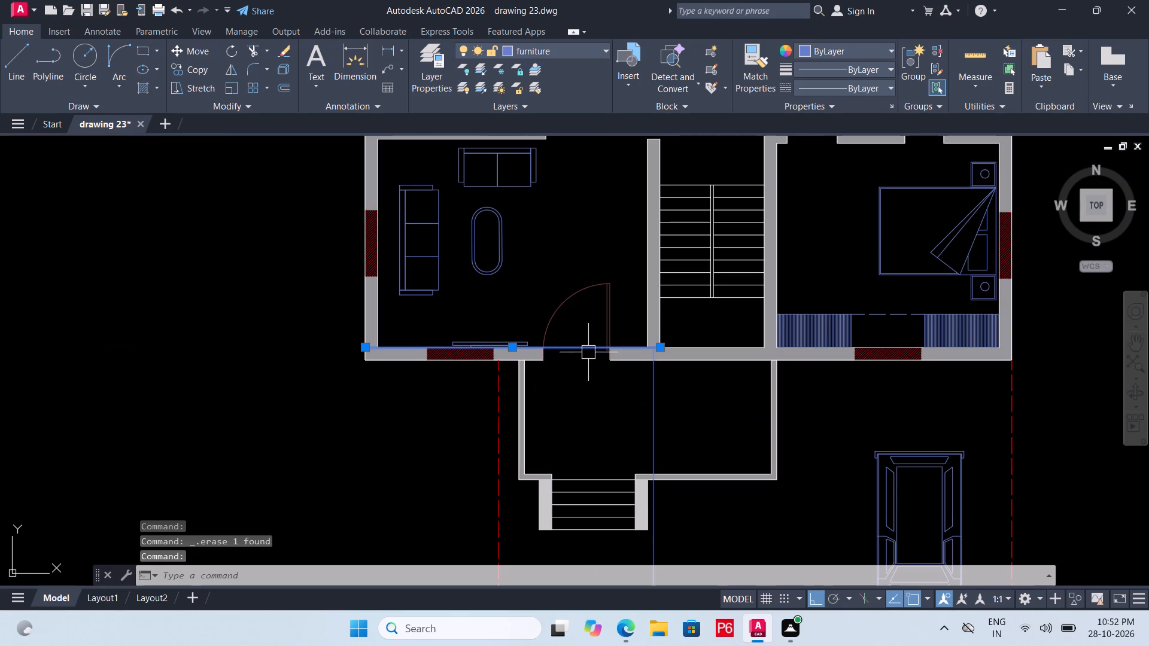
key(Delete)
scroll(375, 367, down, 4)
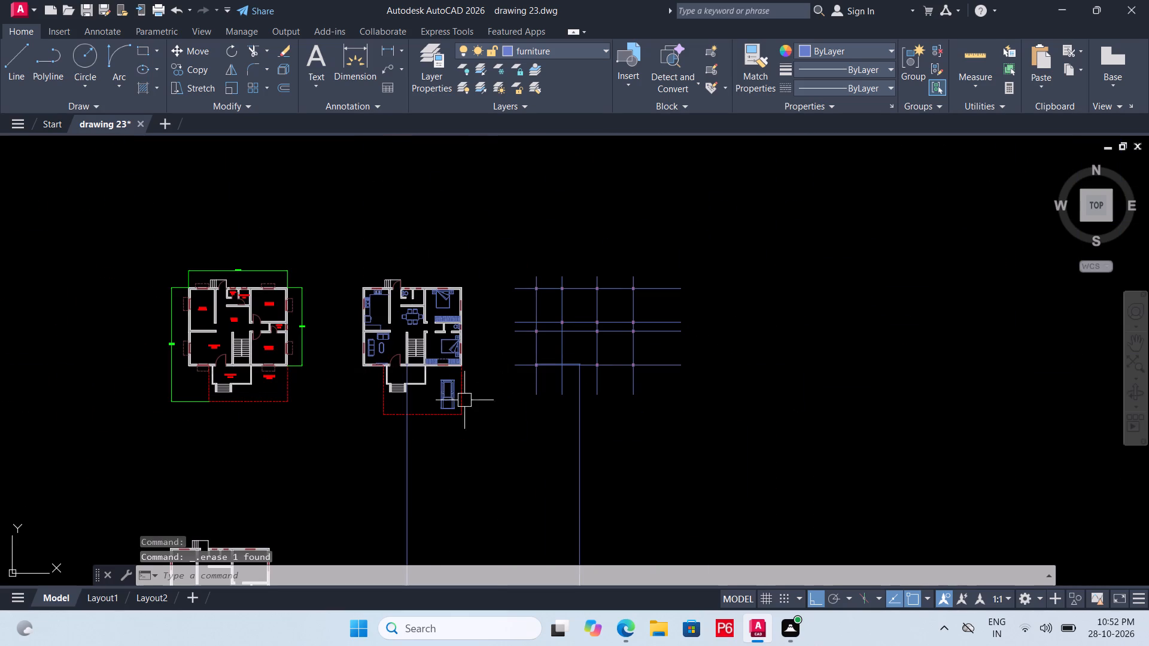
click(412, 436)
key(Delete)
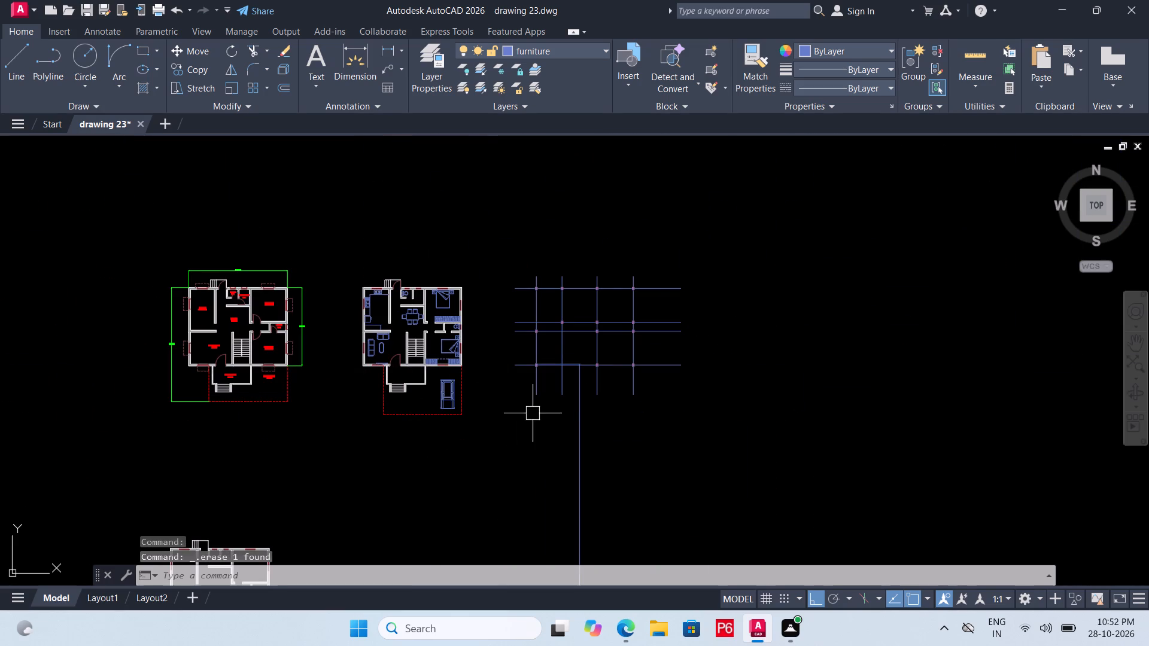
Erase the copied horizontal line beside the grid's bottom centre line, keeping the copied ray, and save the drawing.
scroll(586, 380, up, 4)
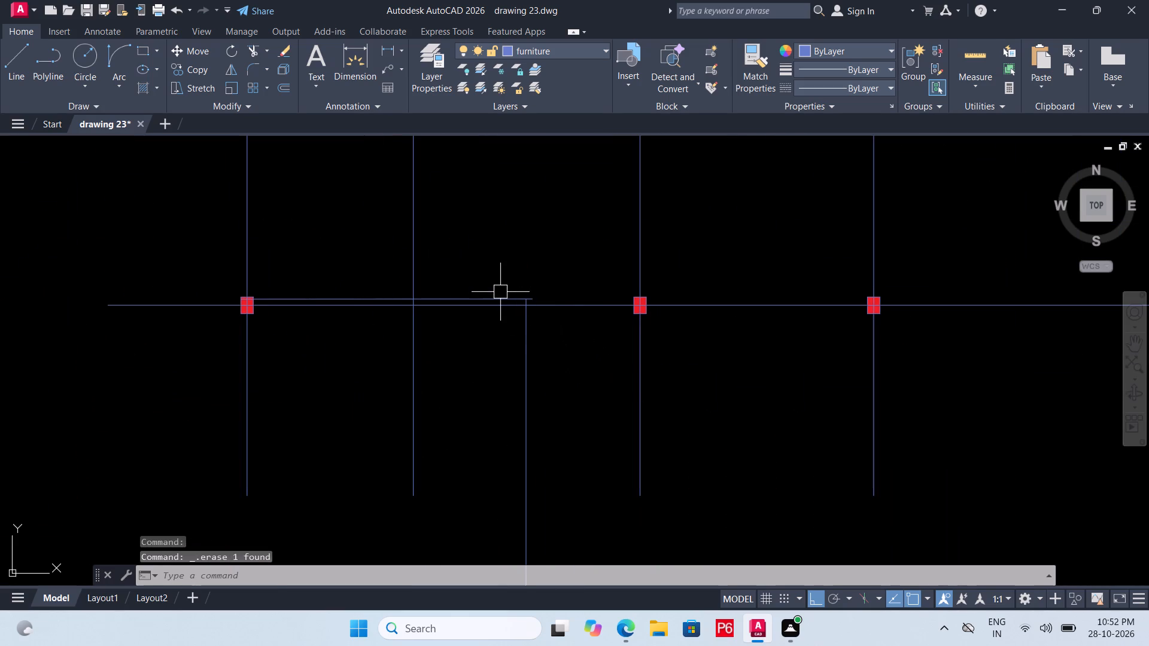
scroll(517, 295, up, 1)
click(496, 304)
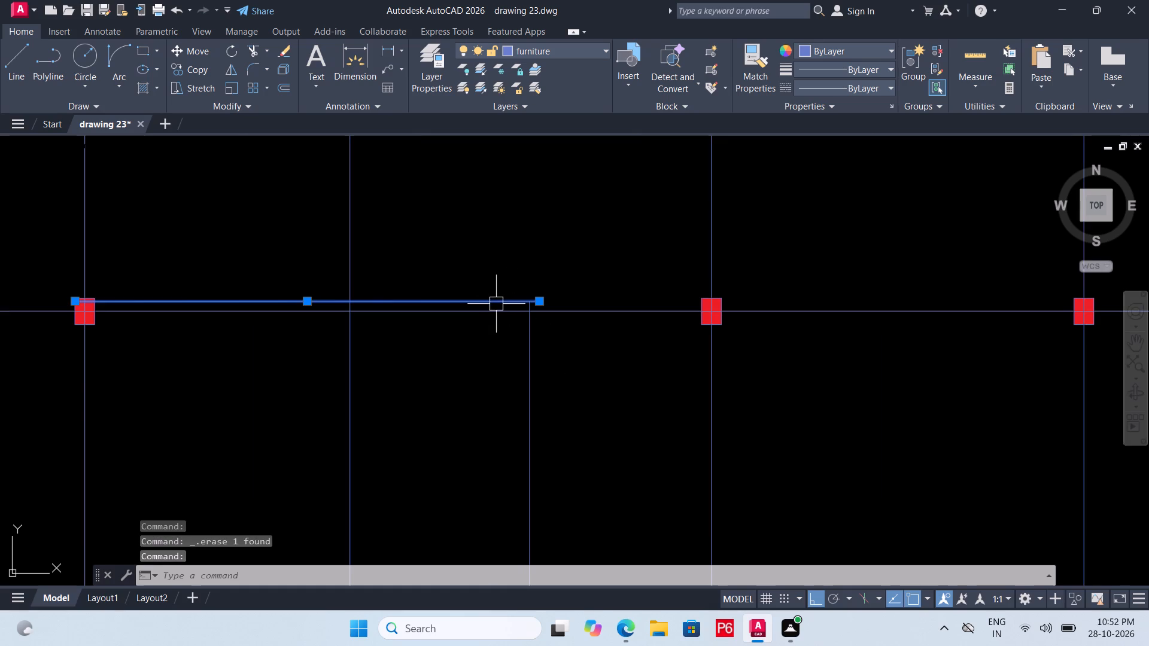
key(Delete)
key(ctrl+s)
key(ctrl+s)
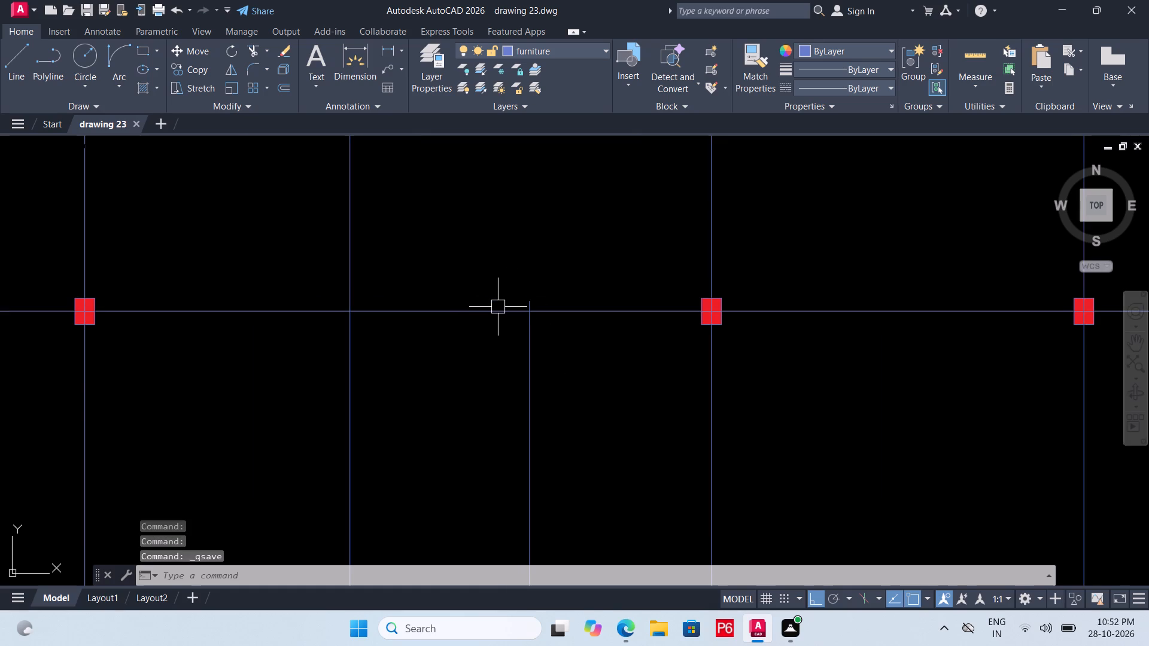
key(ctrl+s)
key(ctrl+s)
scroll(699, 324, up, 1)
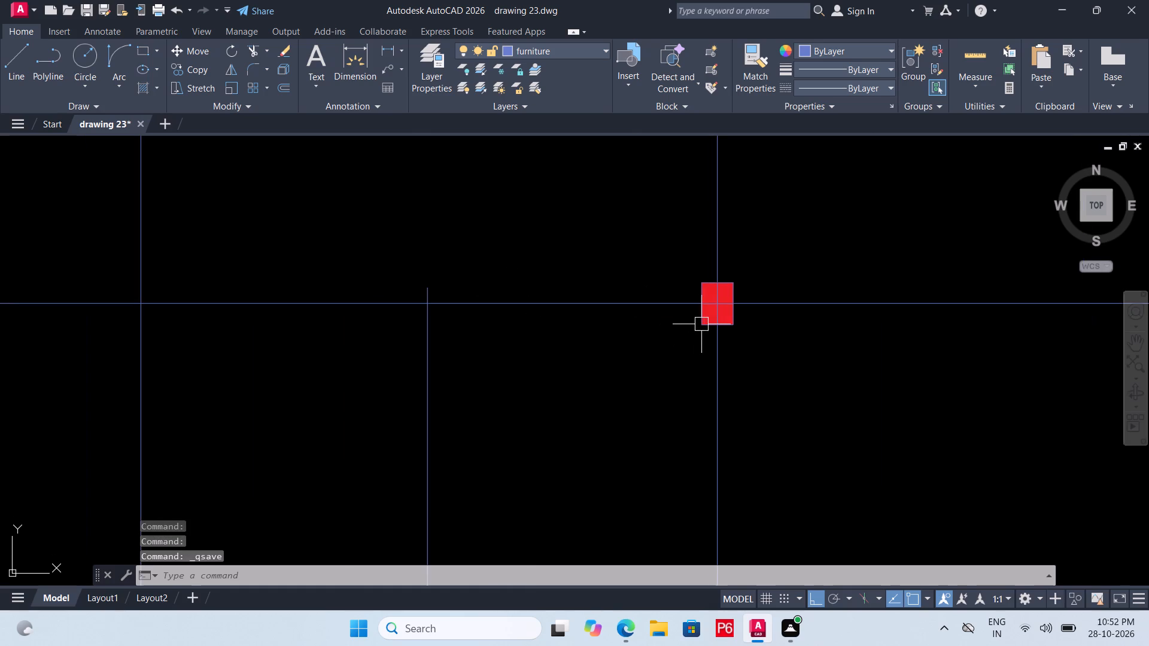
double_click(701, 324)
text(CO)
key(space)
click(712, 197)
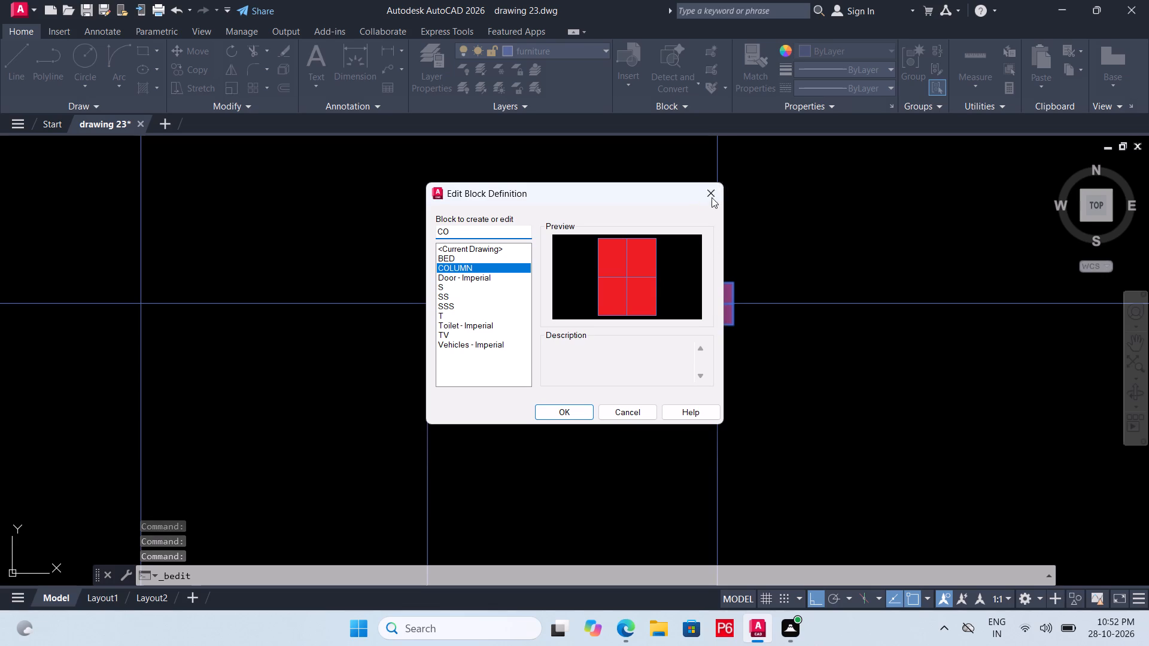
Copy the column just east of the ray on the bottom grid line 6'-11" west, centring it where the ray crosses that line, and save.
text(CO)
key(space)
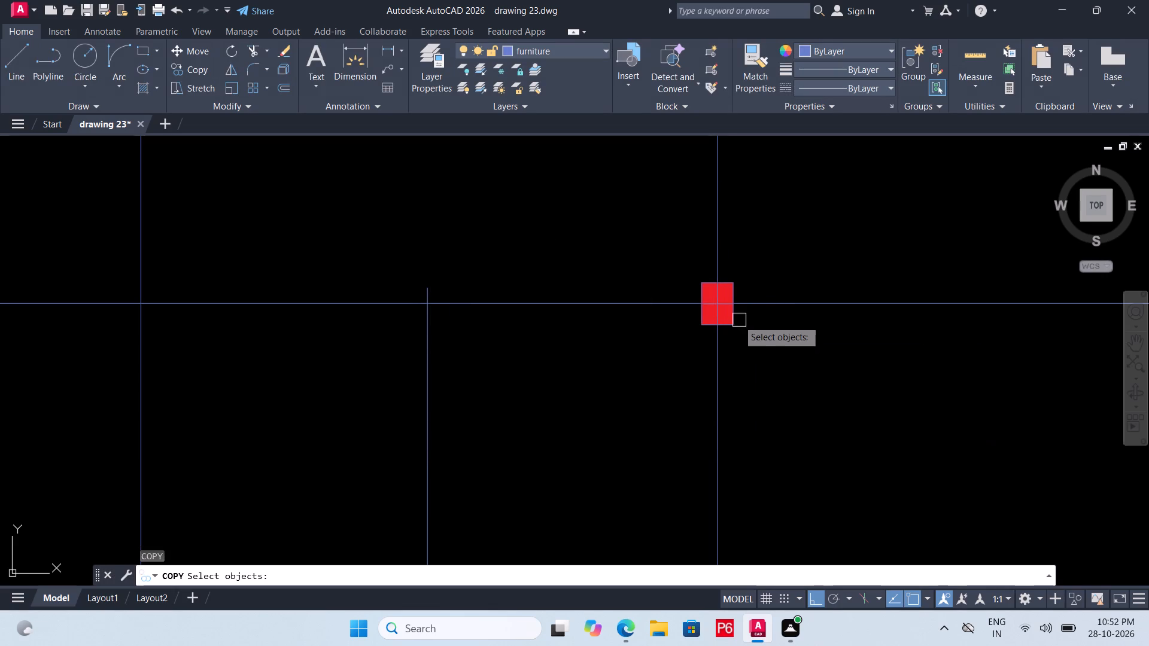
click(737, 321)
right_click(737, 321)
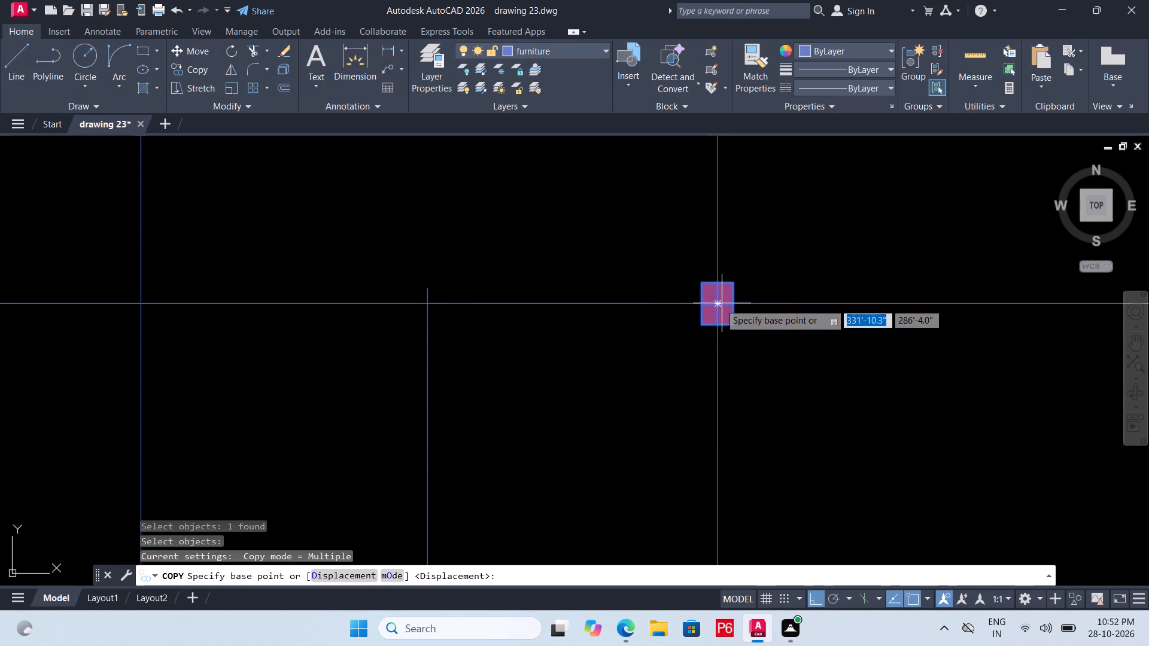
click(716, 304)
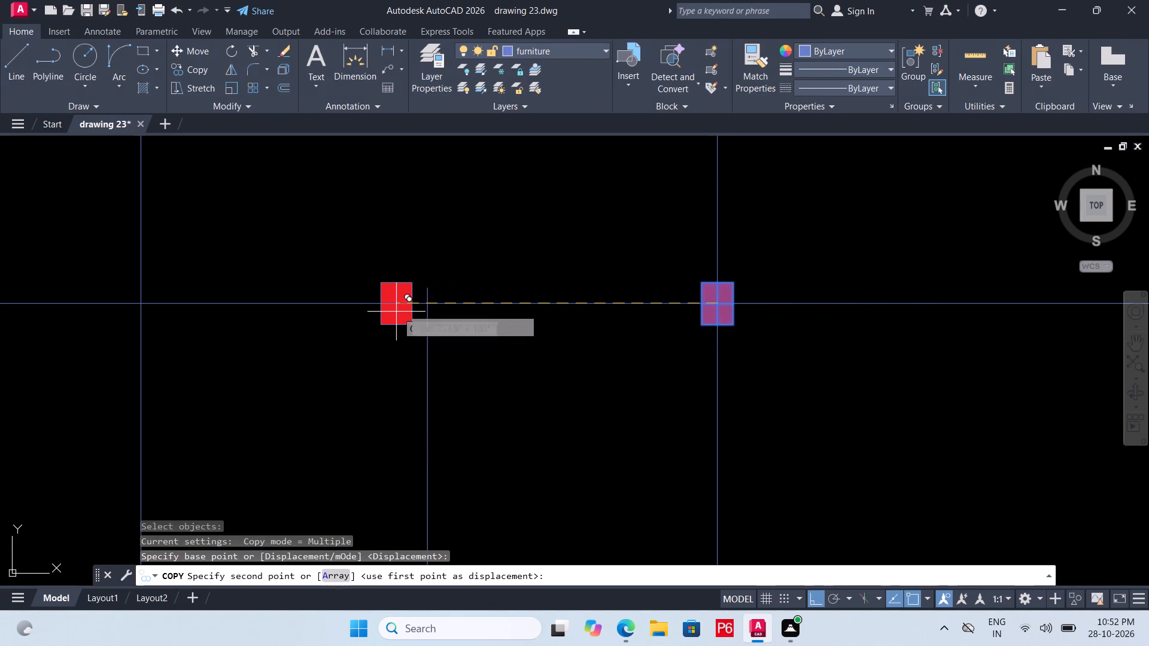
click(425, 304)
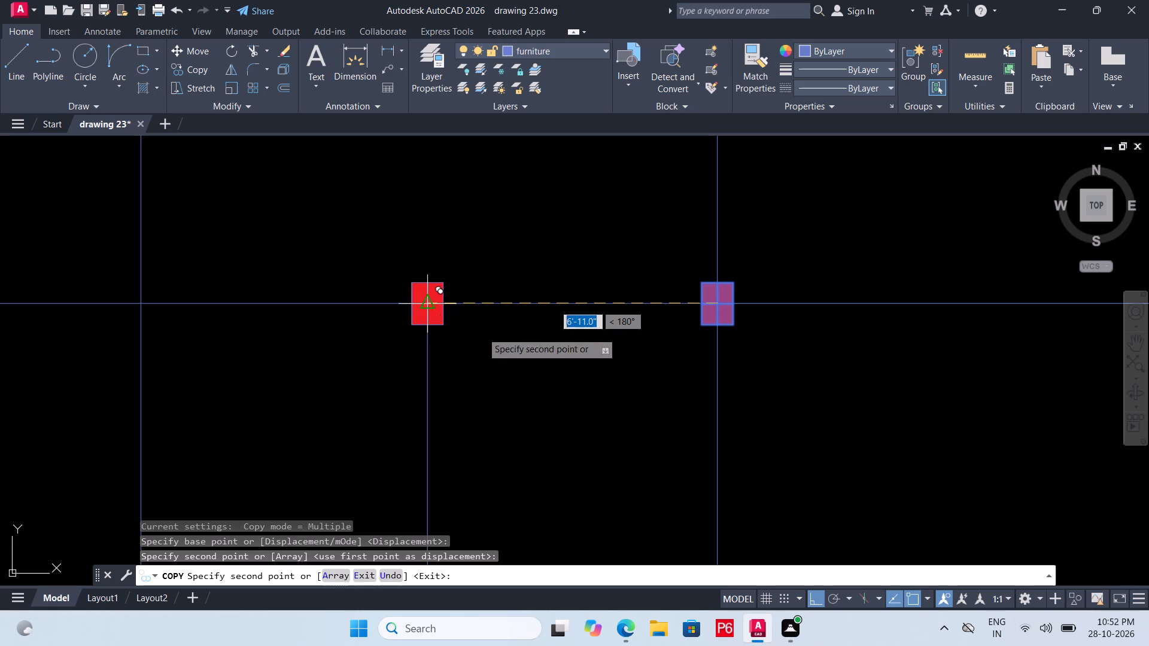
key(ctrl+s)
key(ctrl+s)
key(ctrl+s)
key(ctrl+s)
ctrl+scroll(500, 358, down, 2)
key(ctrl+s)
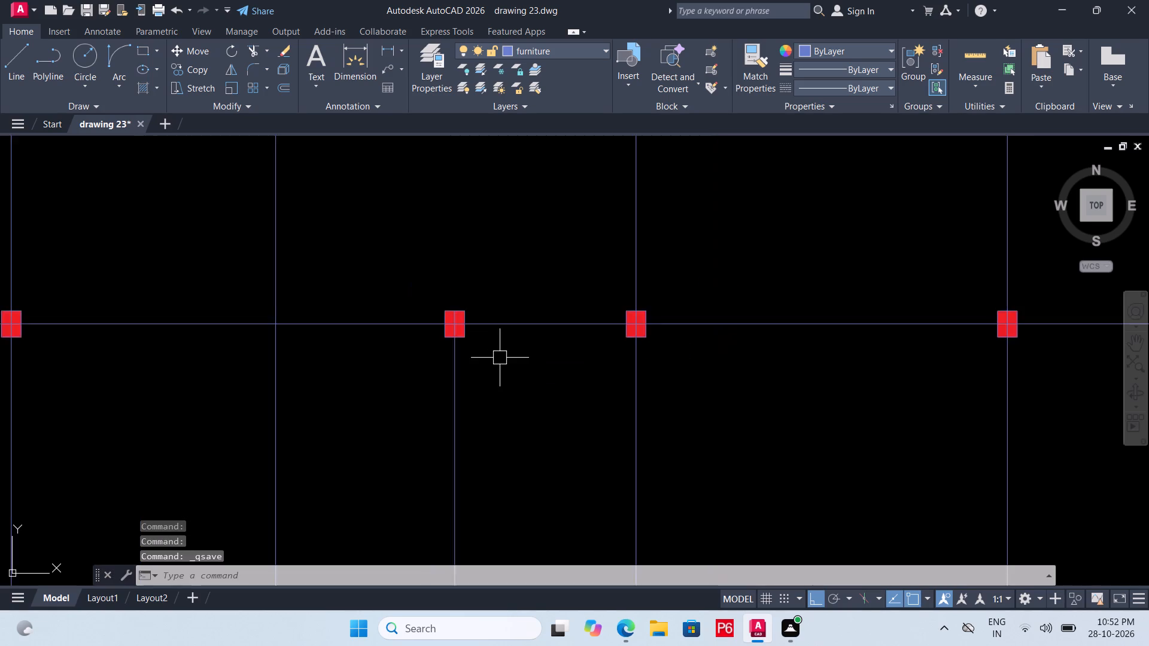
Extend the copied ray upward through the grid to the topmost horizontal centre line, and save the drawing.
ctrl+scroll(500, 358, down, 1)
click(478, 389)
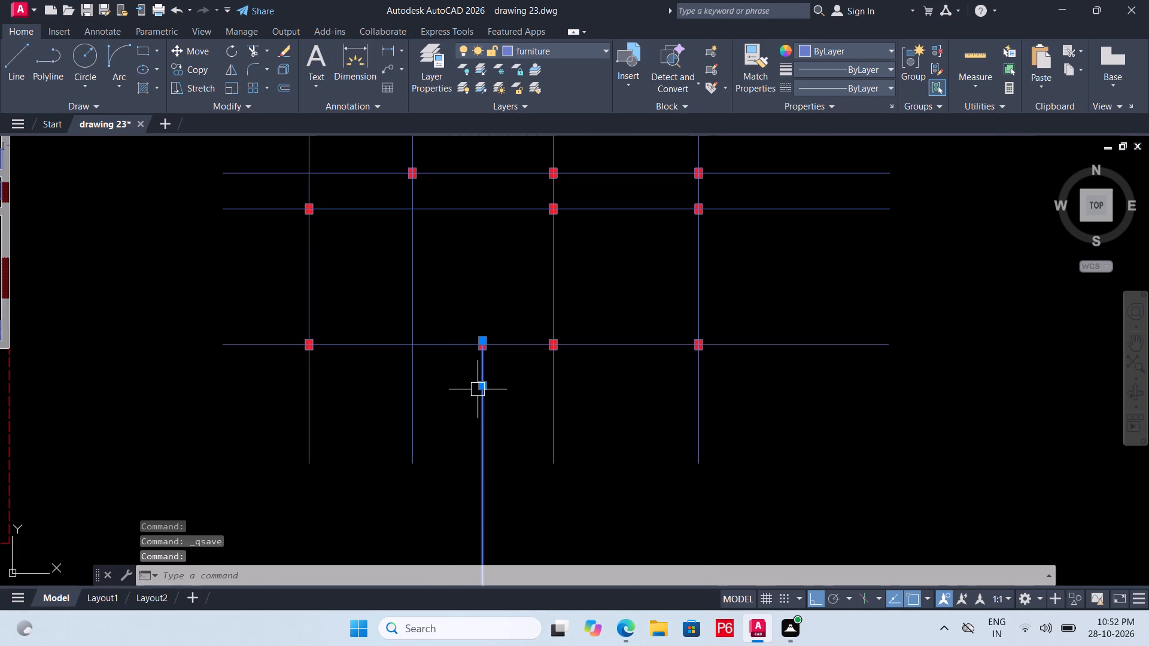
scroll(494, 404, down, 2)
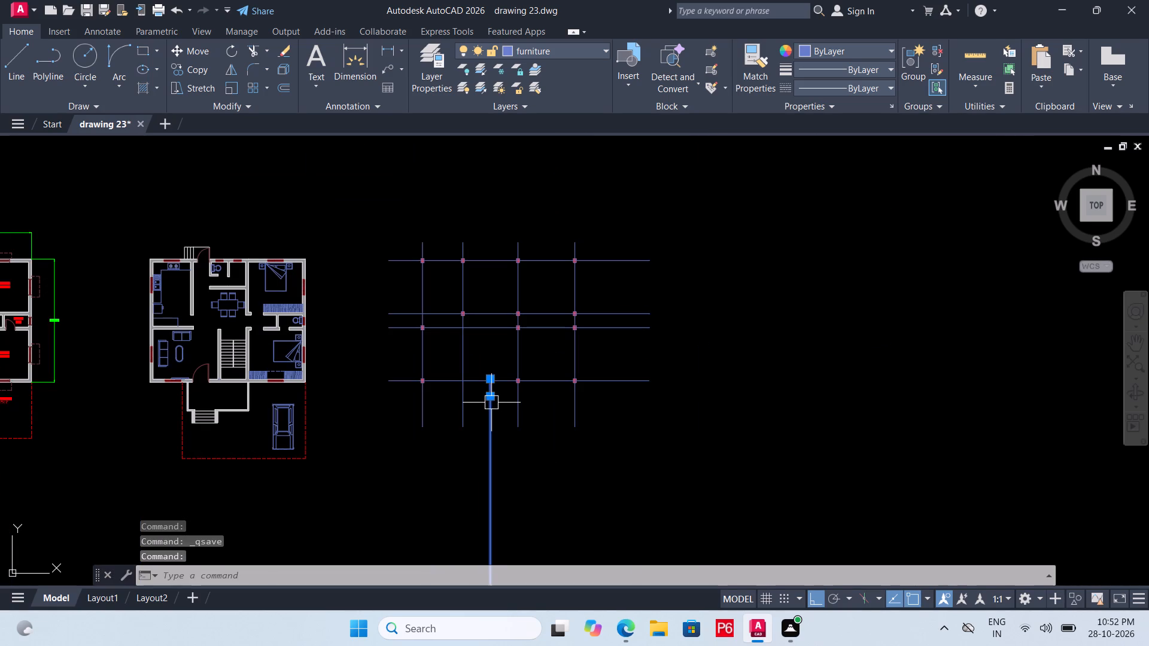
scroll(491, 403, up, 2)
key(Escape)
scroll(486, 428, down, 2)
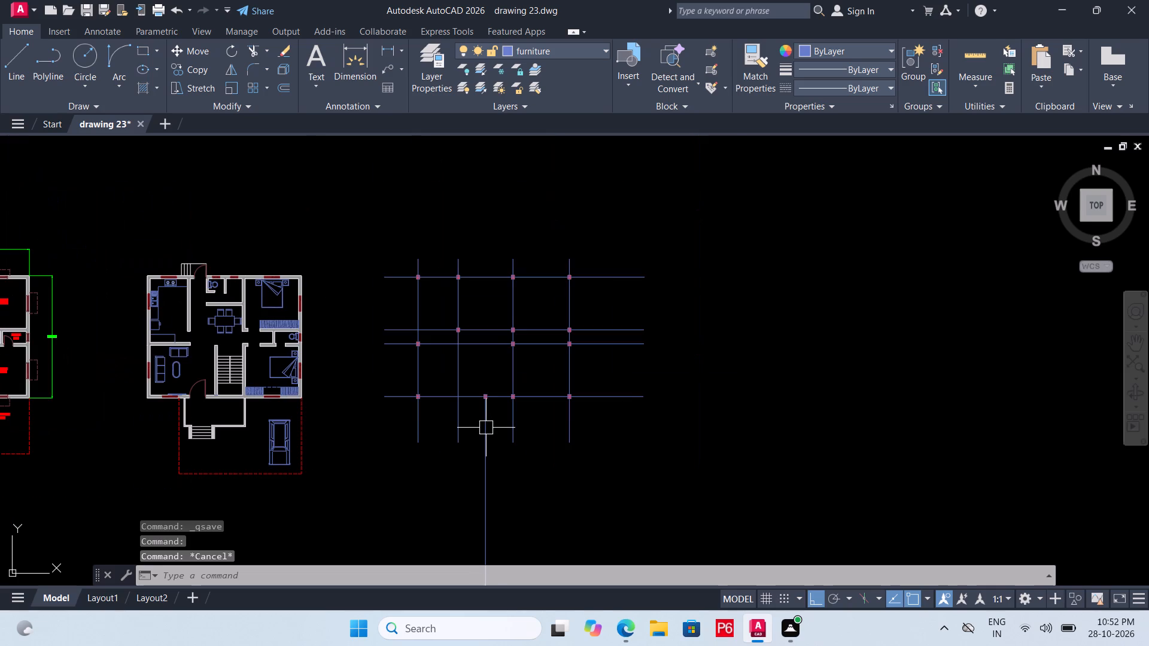
text(EX)
key(space)
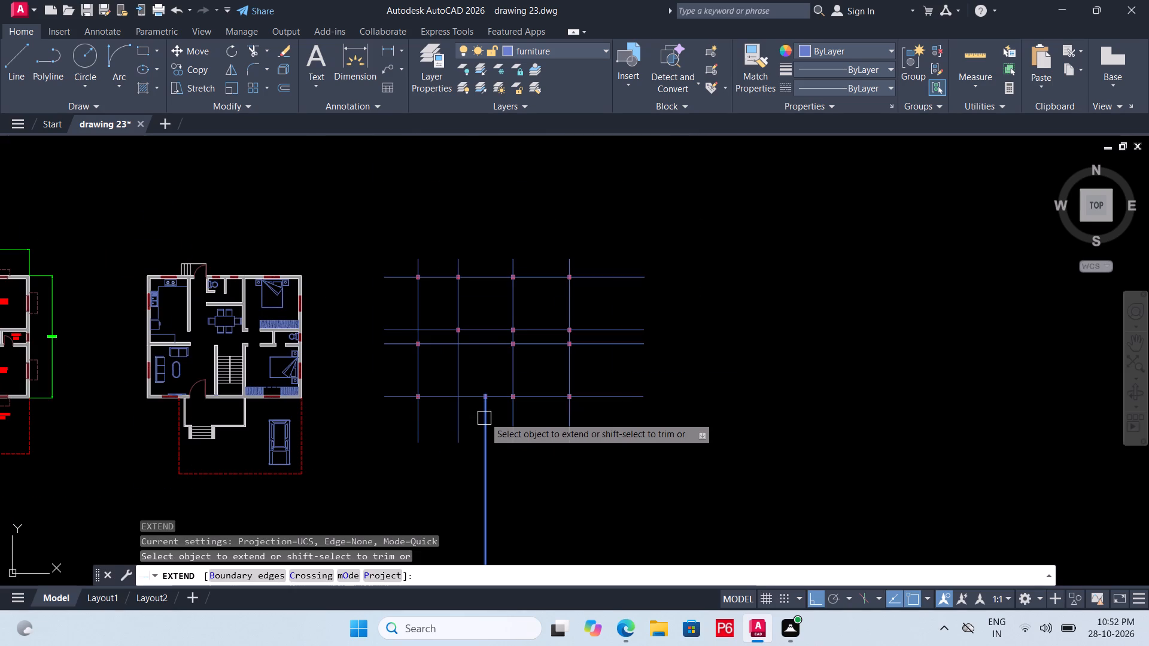
click(484, 417)
click(485, 412)
click(487, 373)
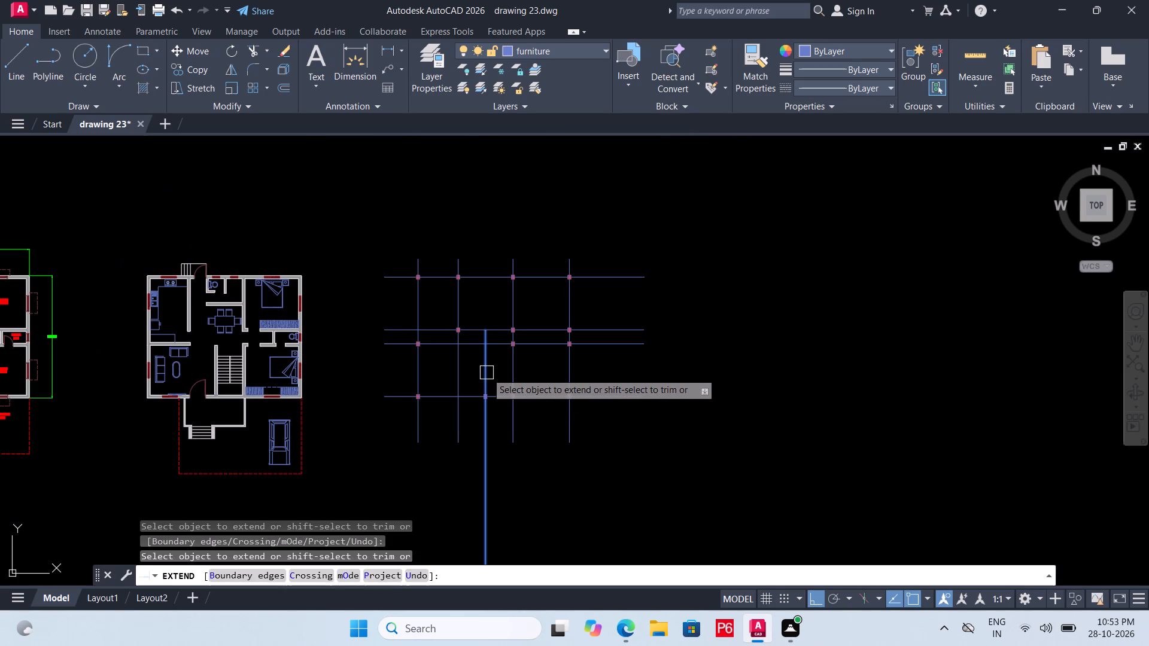
double_click(487, 359)
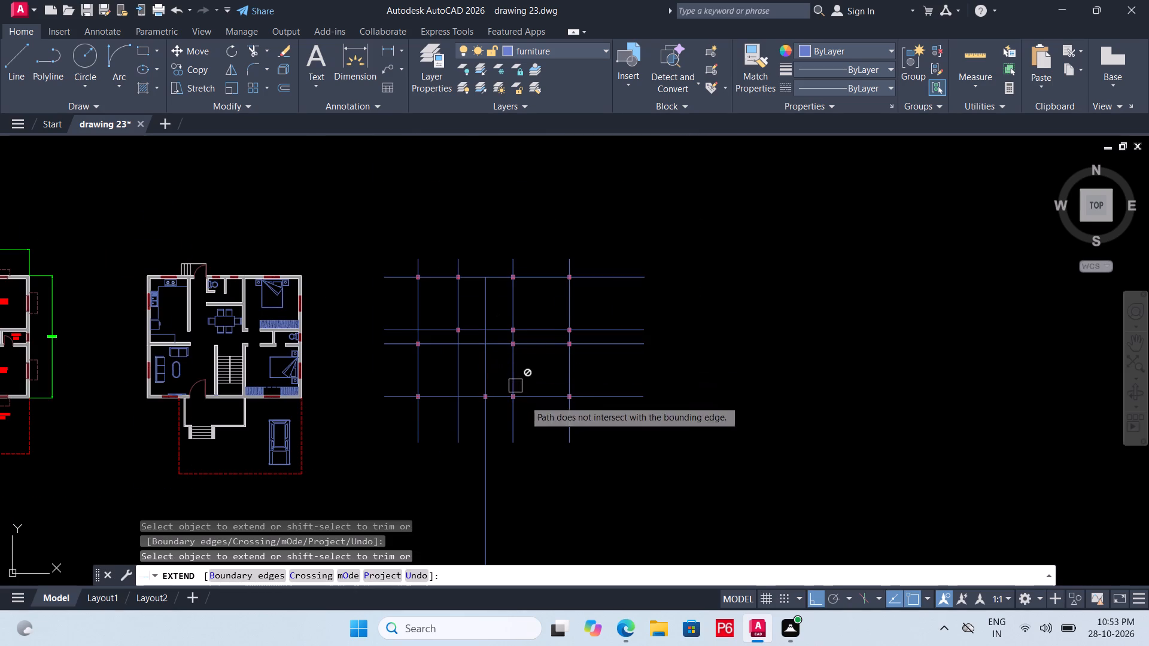
key(ctrl+s)
key(ctrl+s)
key(ctrl+s)
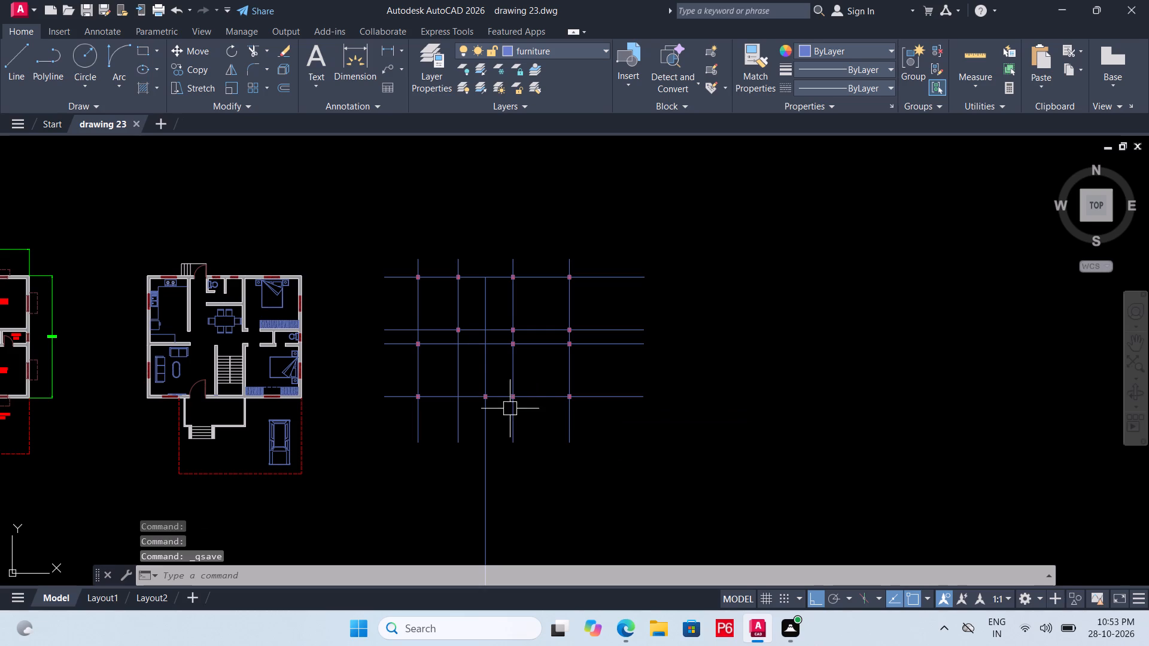
Draw a boundary rectangle around the column grid, crossing the centre lines' east, west and south ends, and save the drawing.
text(REC)
key(space)
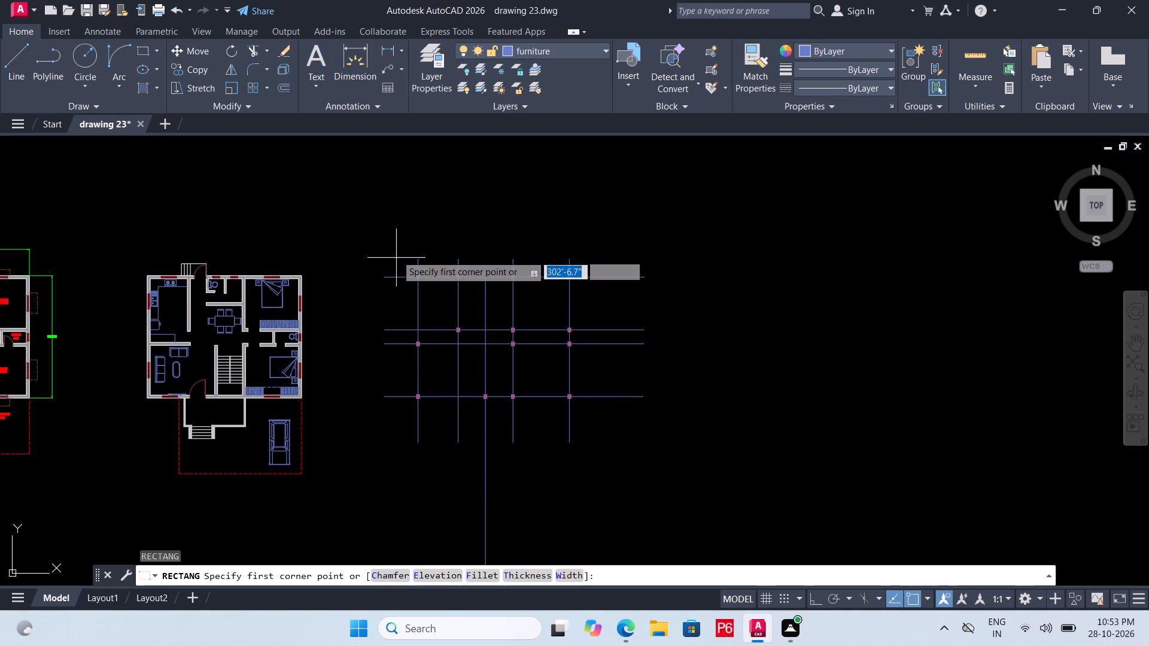
click(397, 248)
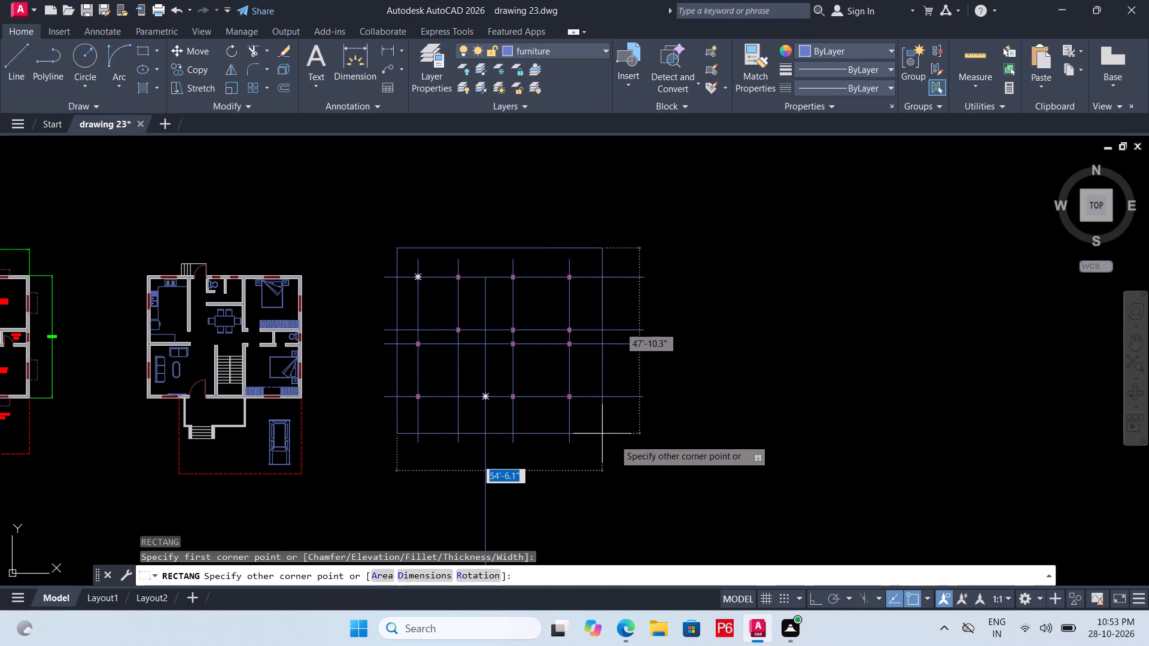
click(617, 432)
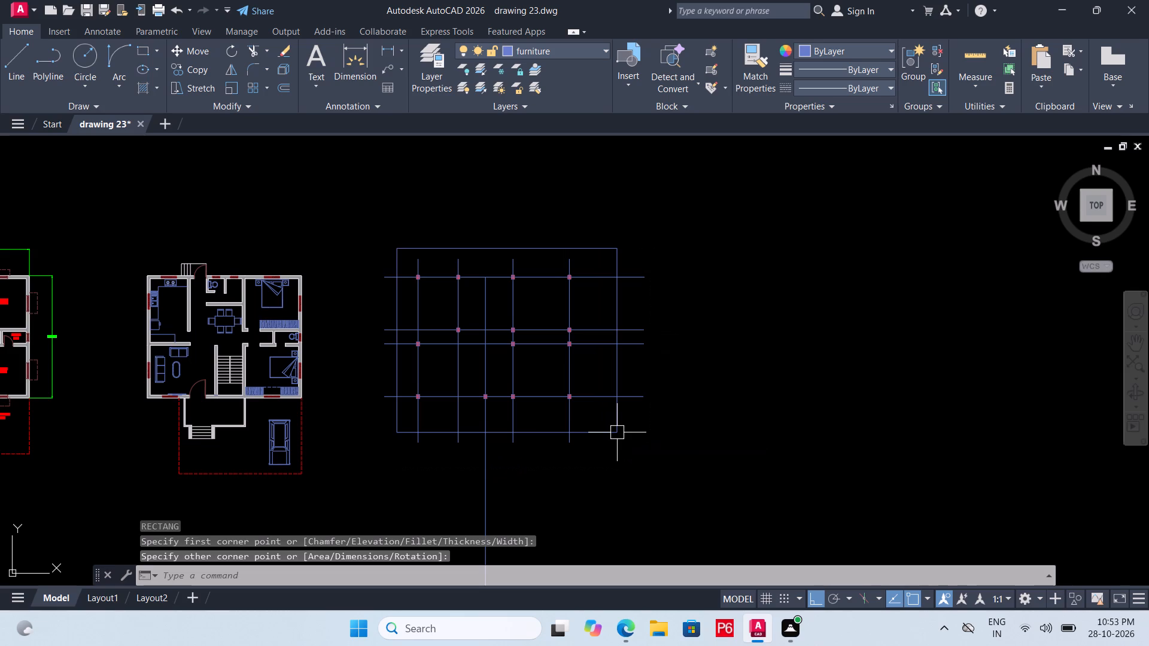
key(Escape)
key(ctrl+s)
key(ctrl+s)
key(ctrl+s)
key(ctrl+s)
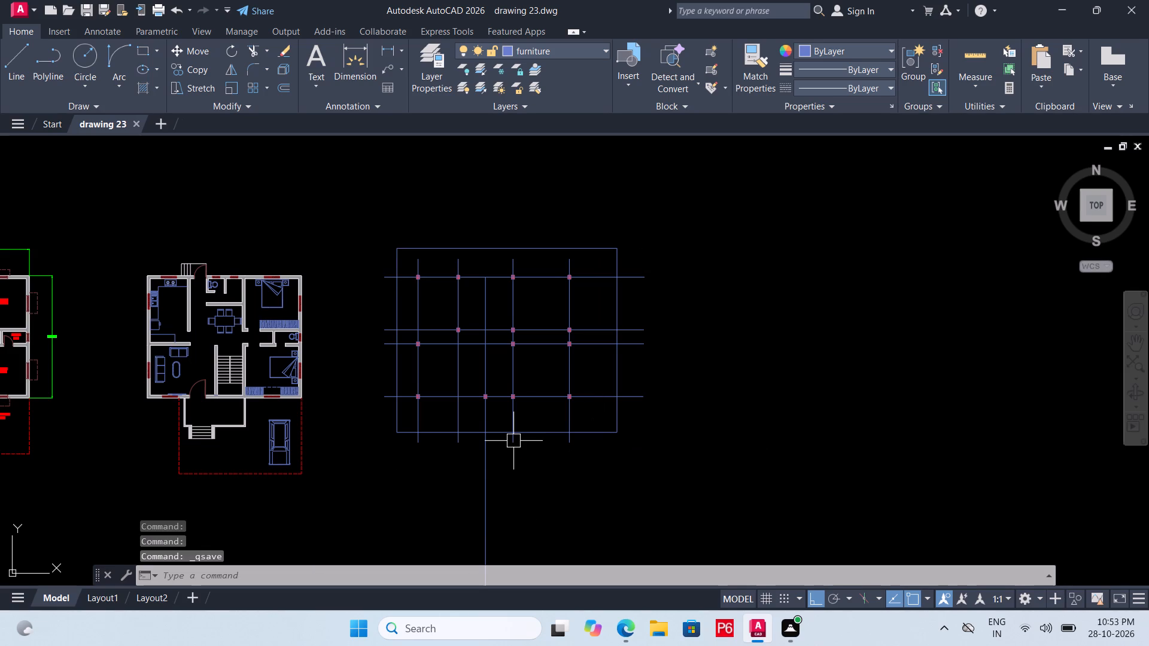
Trim the lower ends of all the vertical centre lines that project below the boundary rectangle's bottom edge.
key(t)
key(r)
key(space)
key(space)
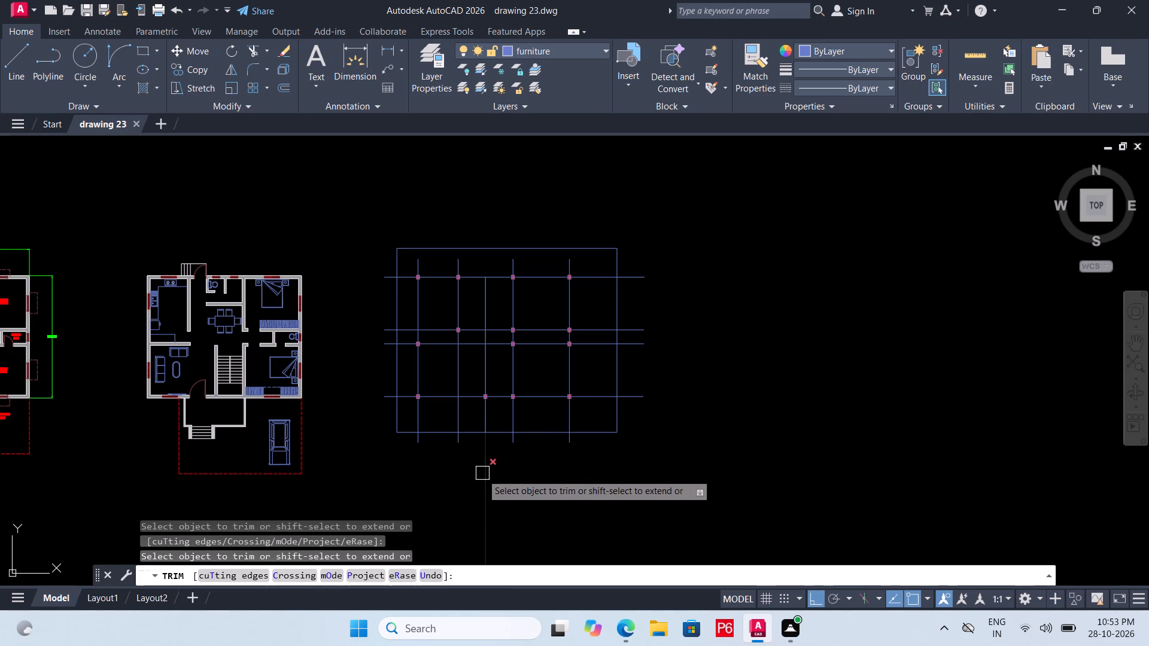
click(482, 474)
scroll(551, 457, up, 4)
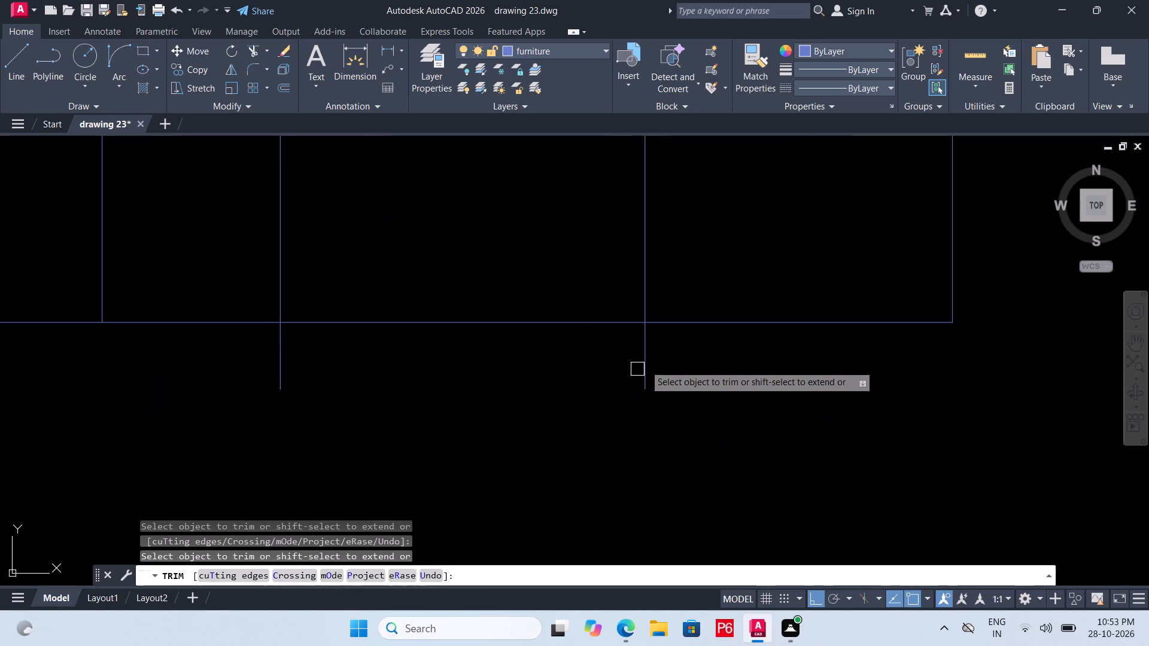
click(645, 365)
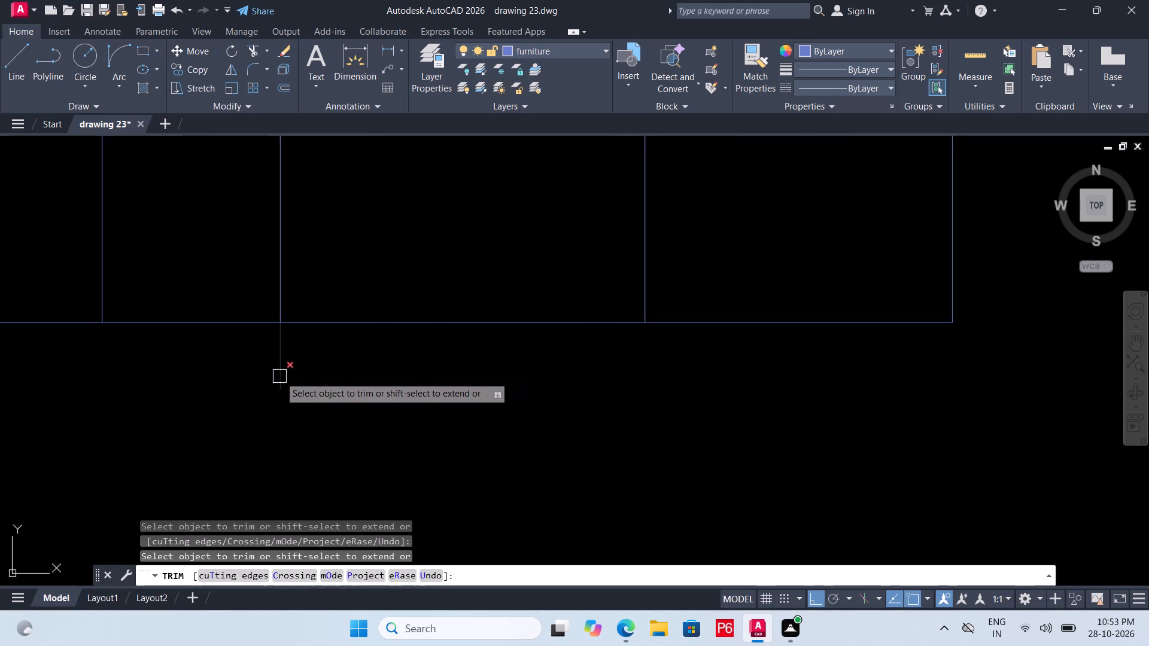
drag(279, 376, 296, 377)
scroll(646, 420, down, 2)
scroll(374, 406, up, 1)
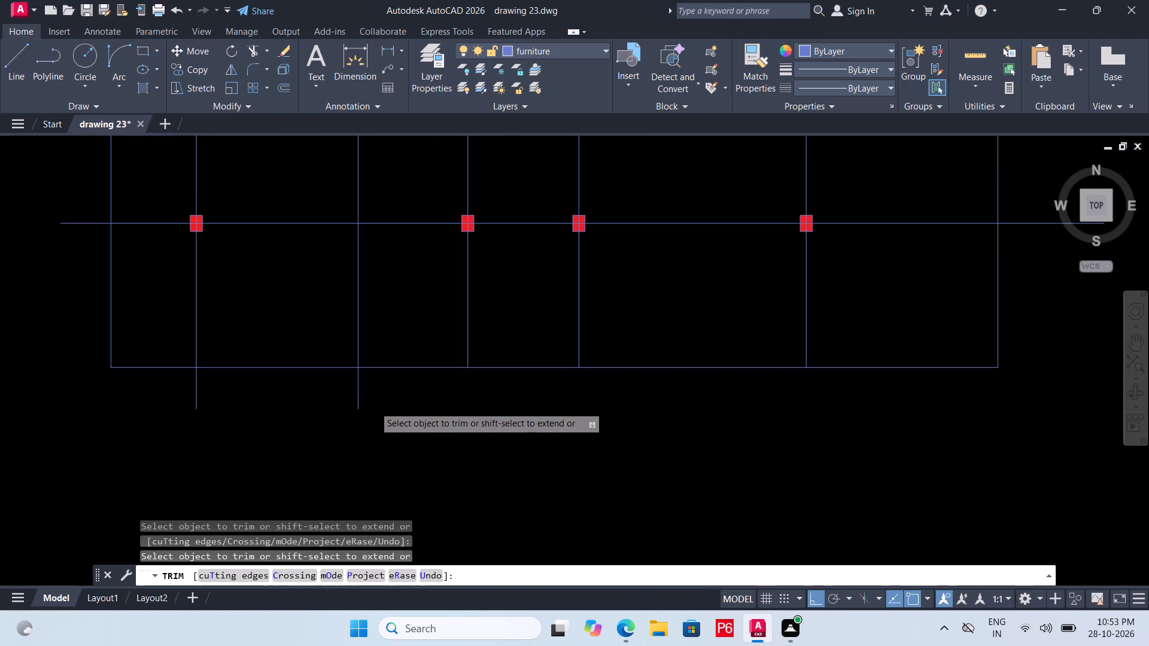
click(366, 403)
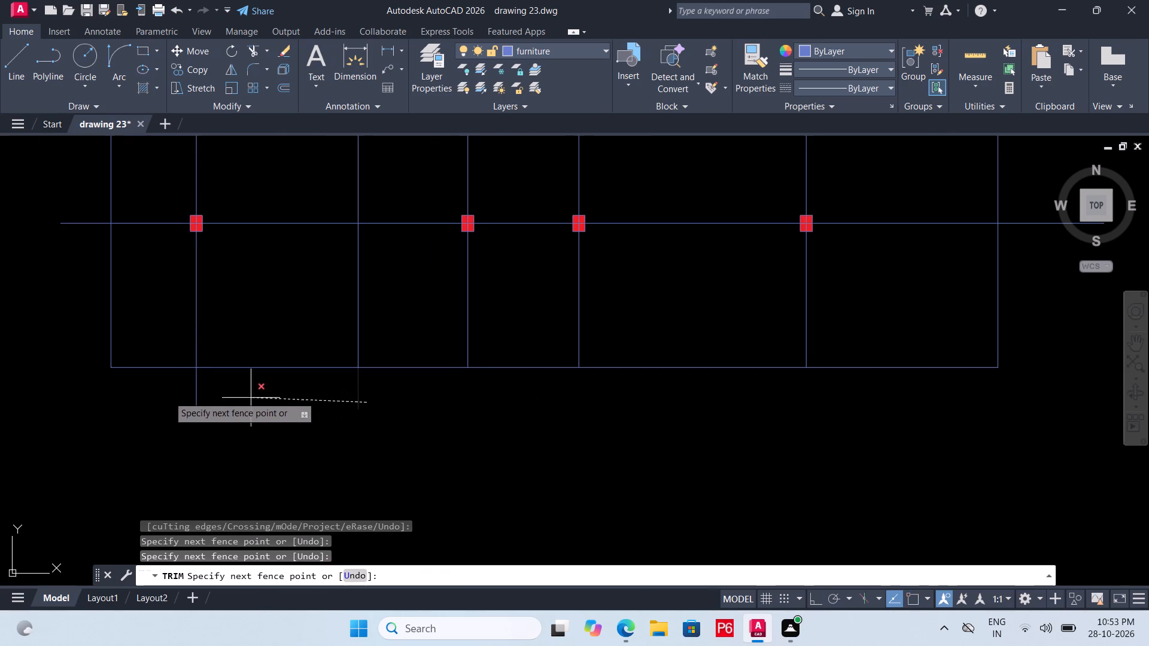
drag(135, 396, 145, 396)
scroll(462, 424, down, 3)
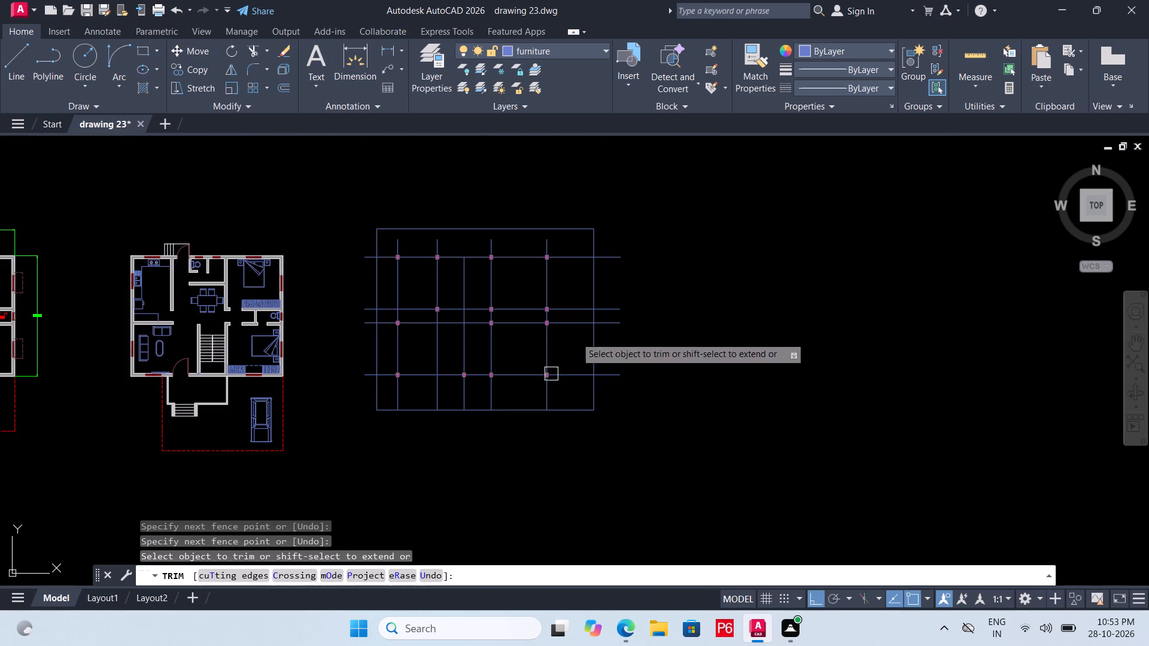
Trim the horizontal centre lines' ends projecting past the boundary rectangle's east and west edges, and save the drawing.
click(618, 239)
click(612, 406)
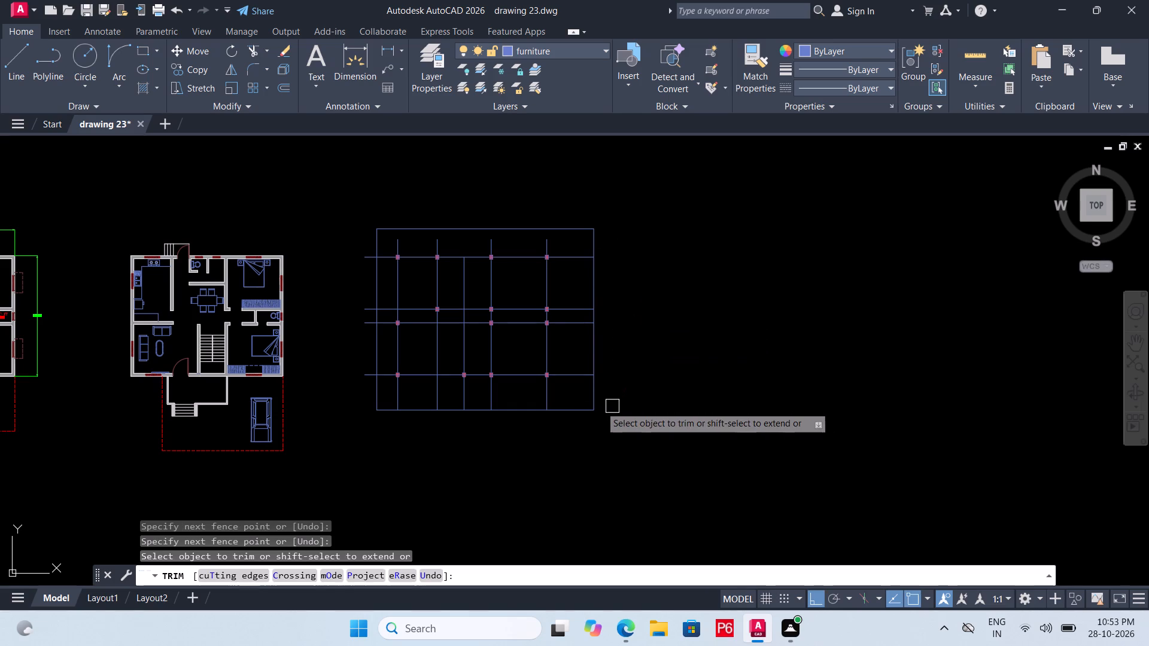
scroll(372, 374, up, 2)
click(369, 378)
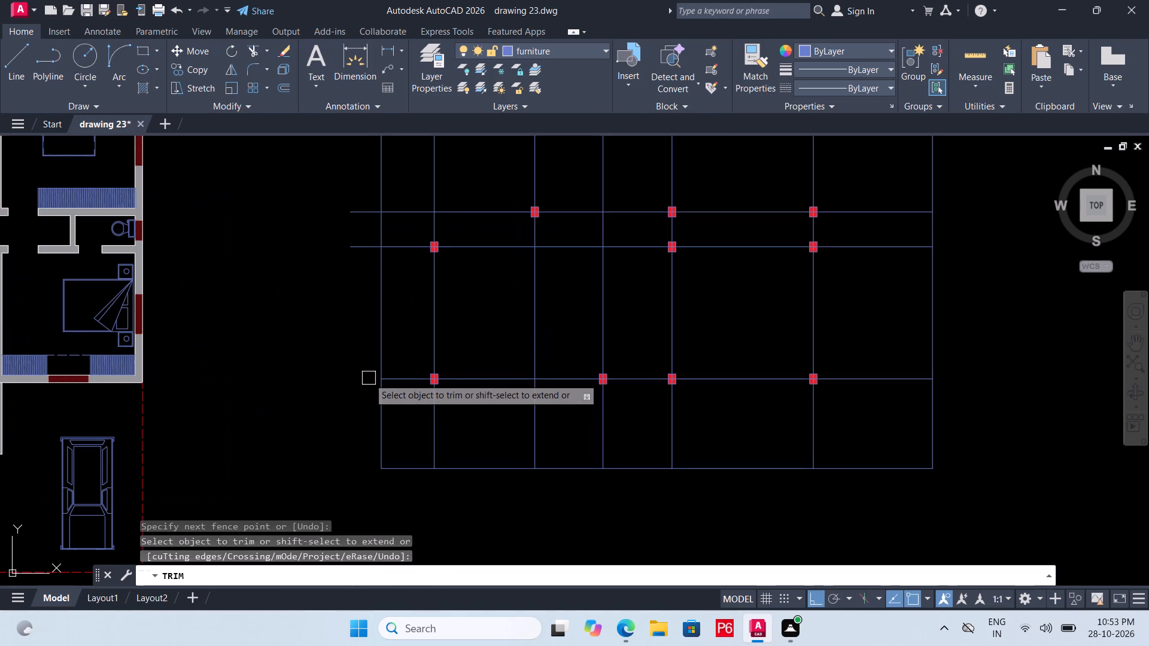
click(366, 245)
click(359, 215)
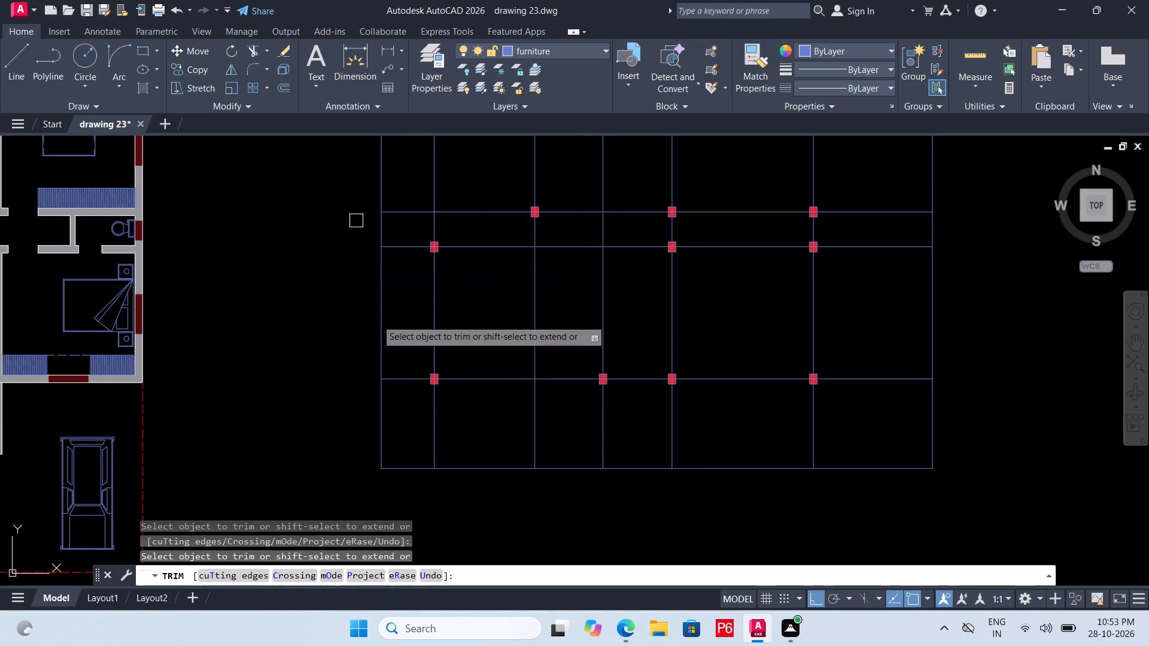
scroll(381, 343, down, 2)
scroll(369, 249, up, 1)
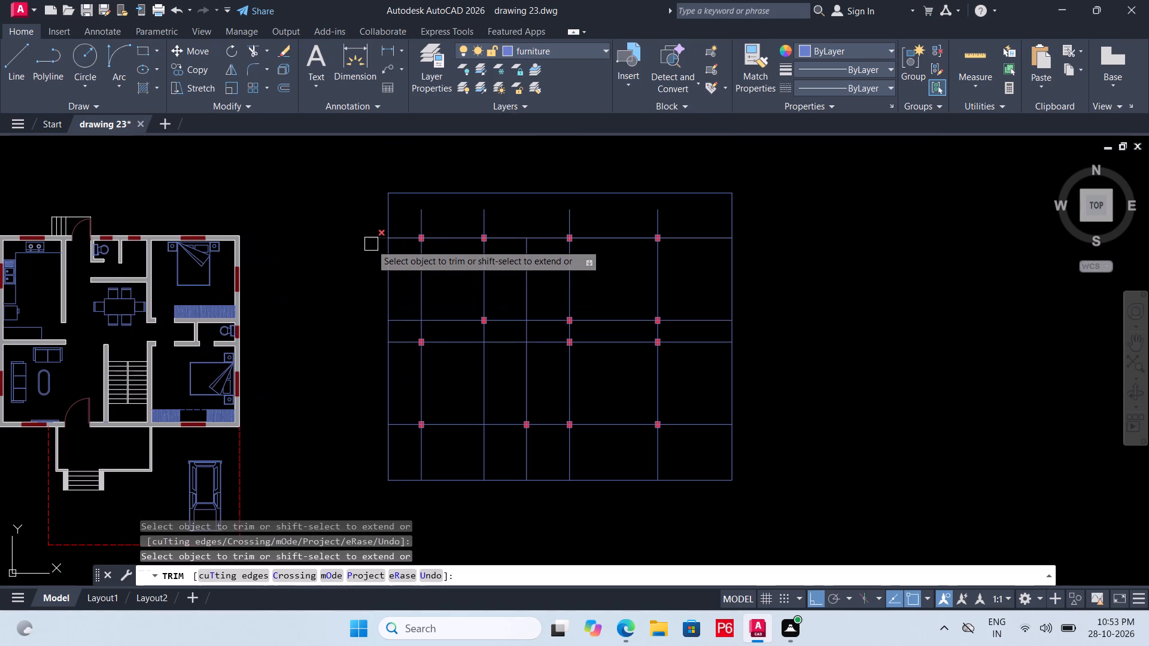
double_click(371, 243)
key(Escape)
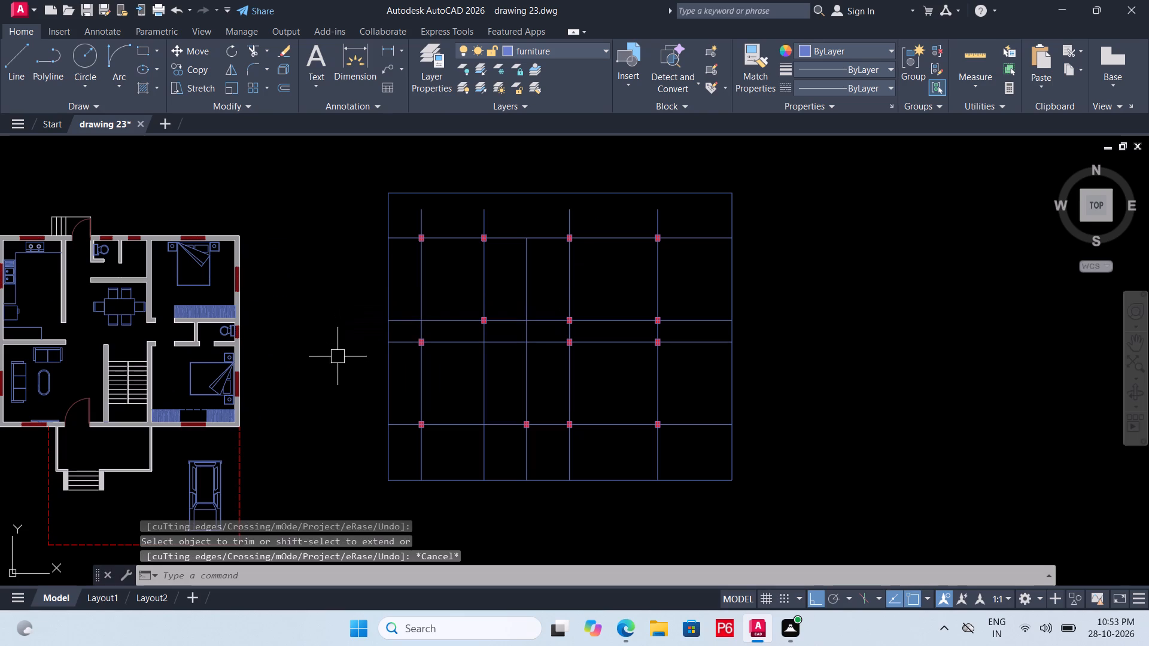
key(ctrl+s)
key(ctrl+s)
key(ctrl+s)
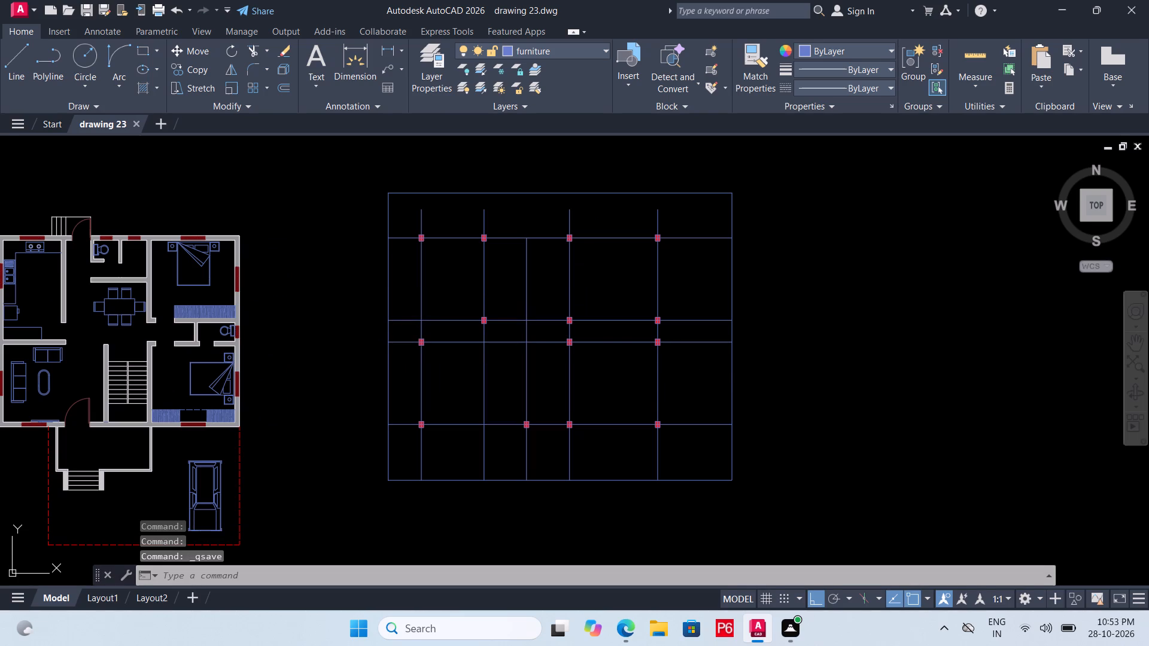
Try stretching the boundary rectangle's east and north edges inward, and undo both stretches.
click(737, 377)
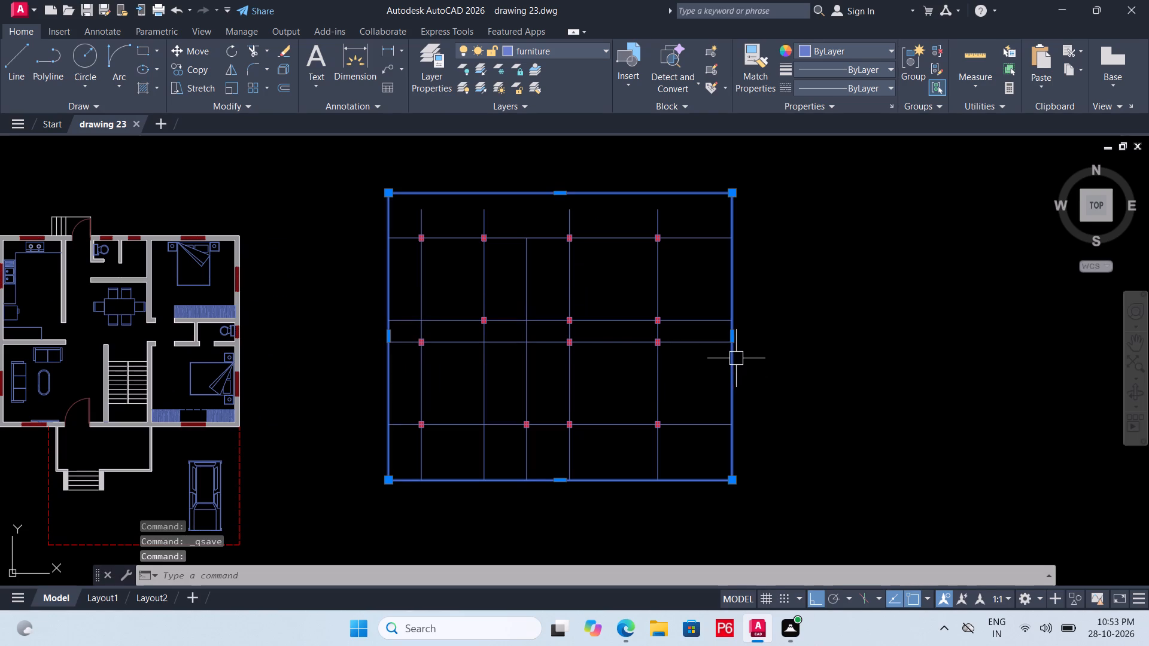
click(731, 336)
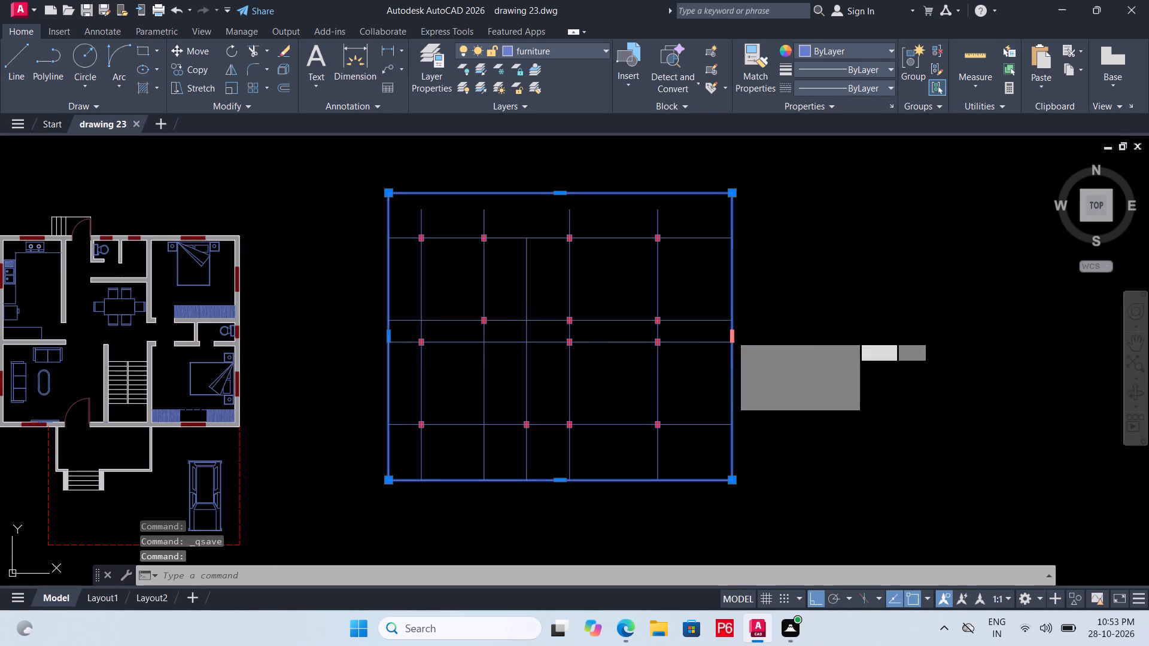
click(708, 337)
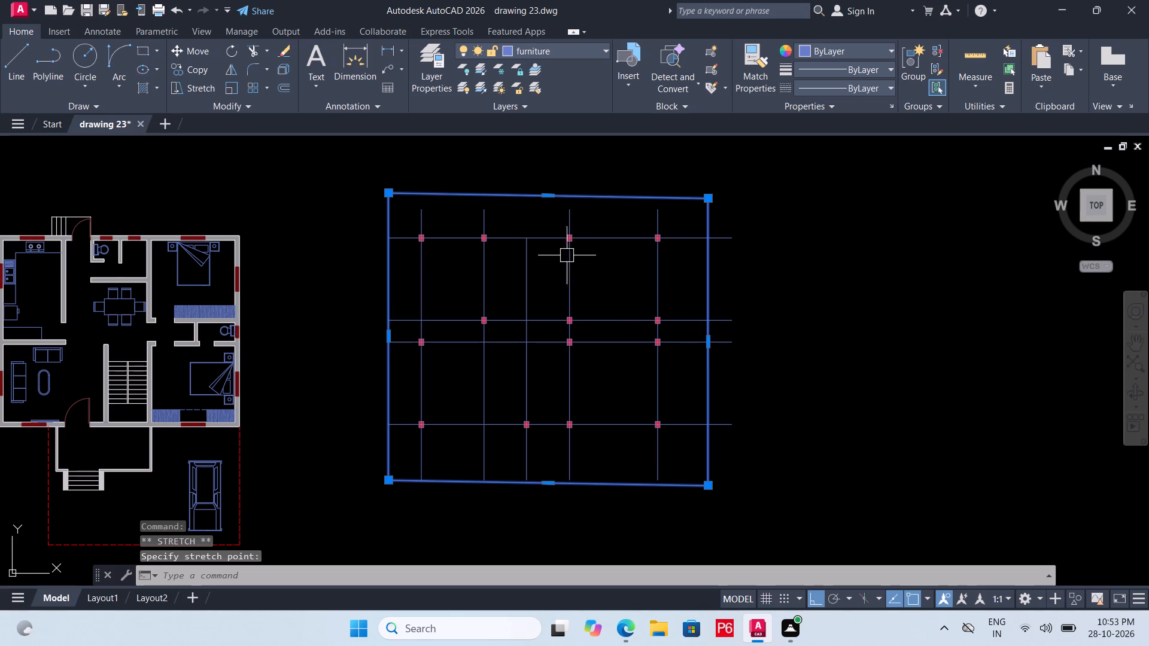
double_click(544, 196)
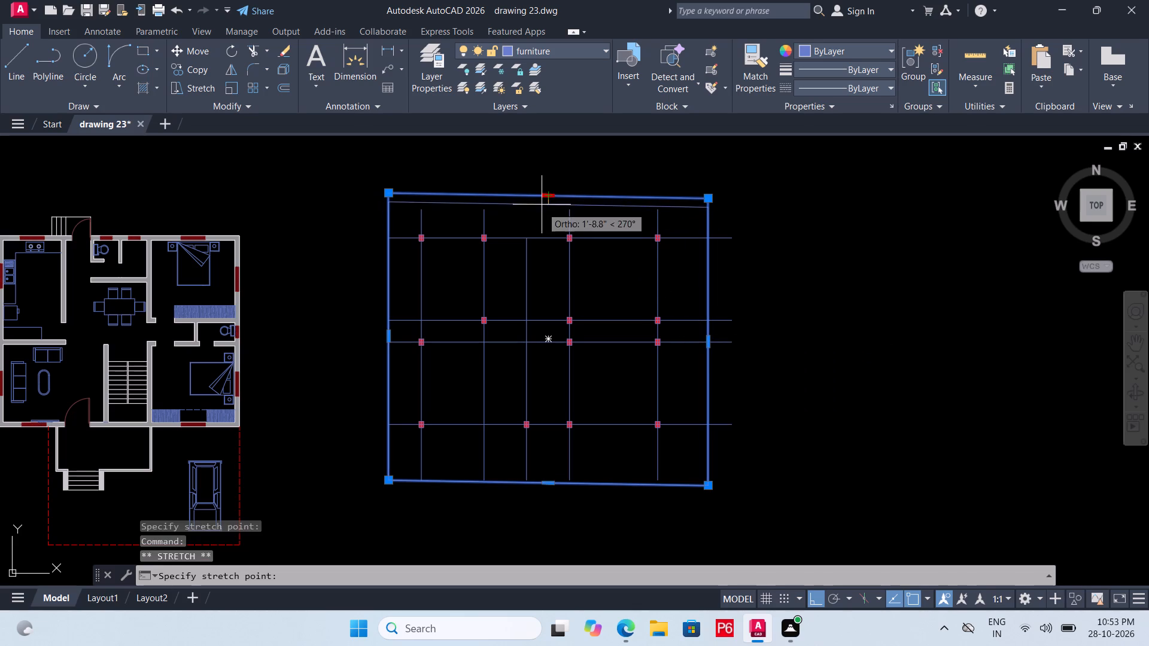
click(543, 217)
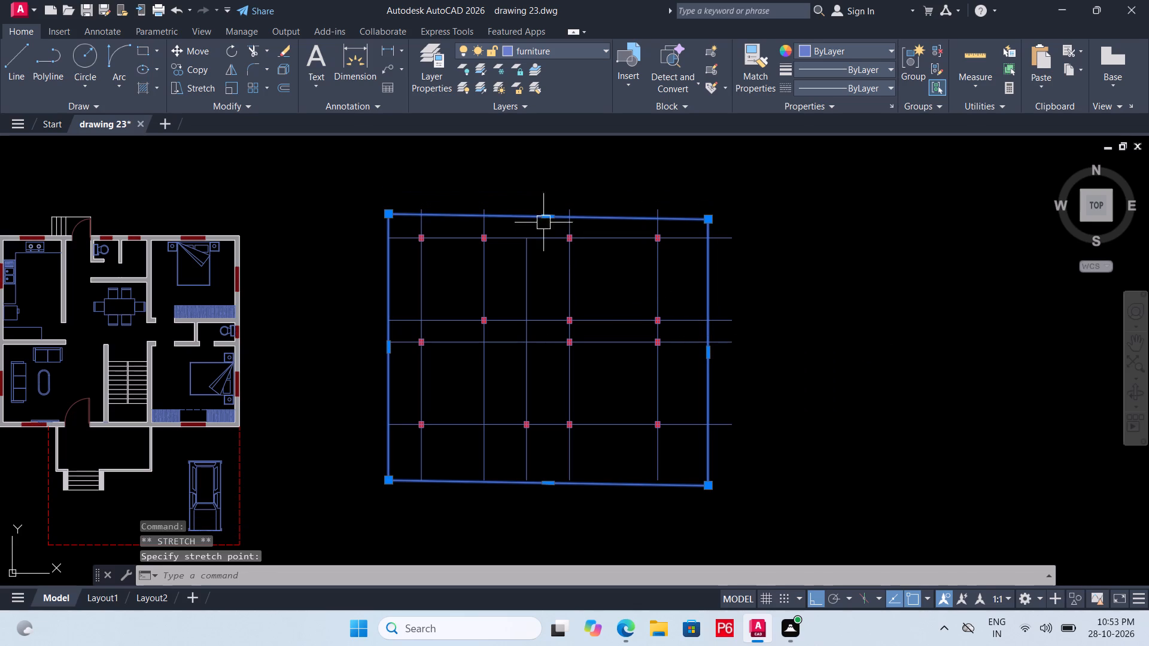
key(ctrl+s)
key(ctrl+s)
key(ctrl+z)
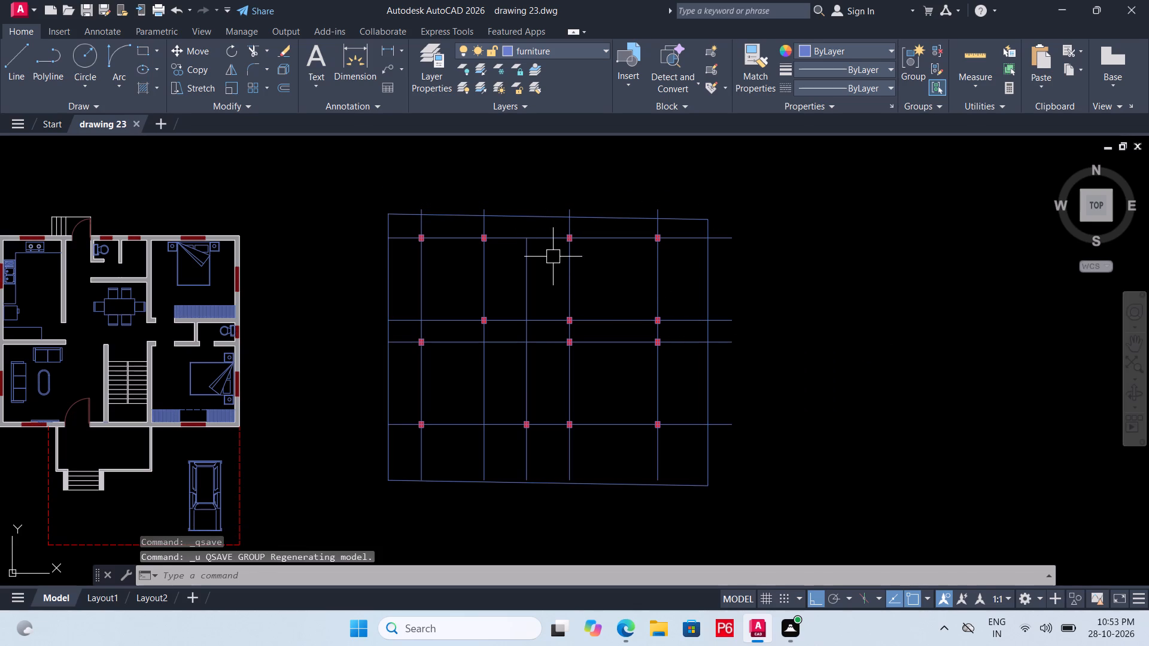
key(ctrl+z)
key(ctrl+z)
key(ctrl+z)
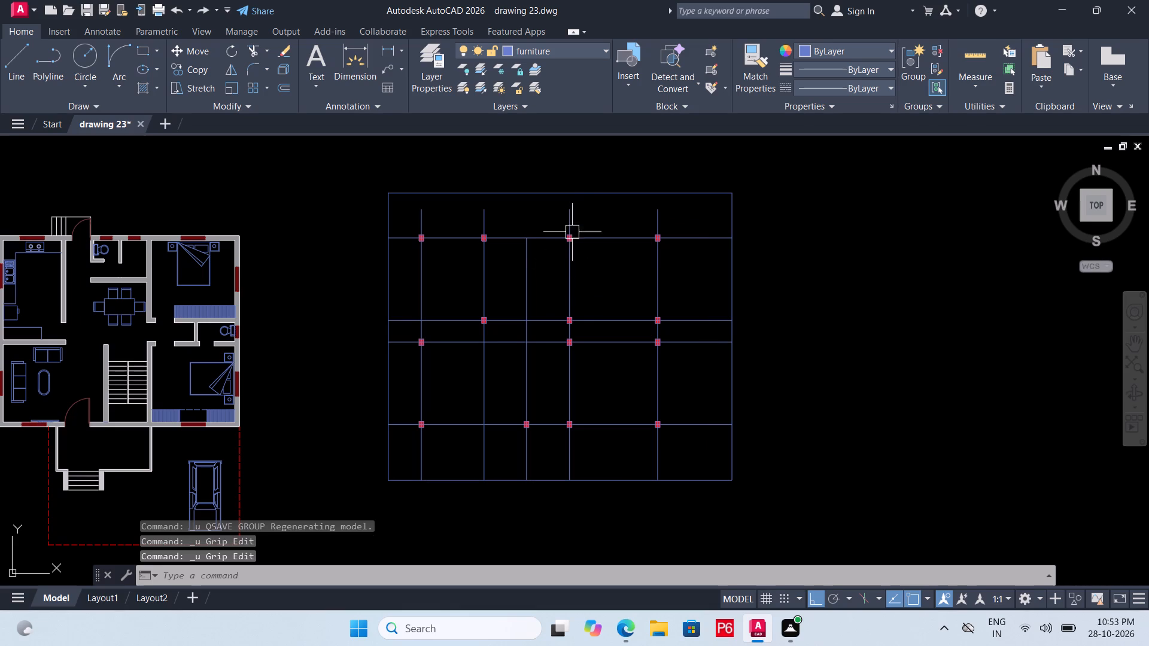
Stretch the boundary rectangle's north edge down to just above the topmost centre line, and its east edge in near the easternmost column line.
click(561, 196)
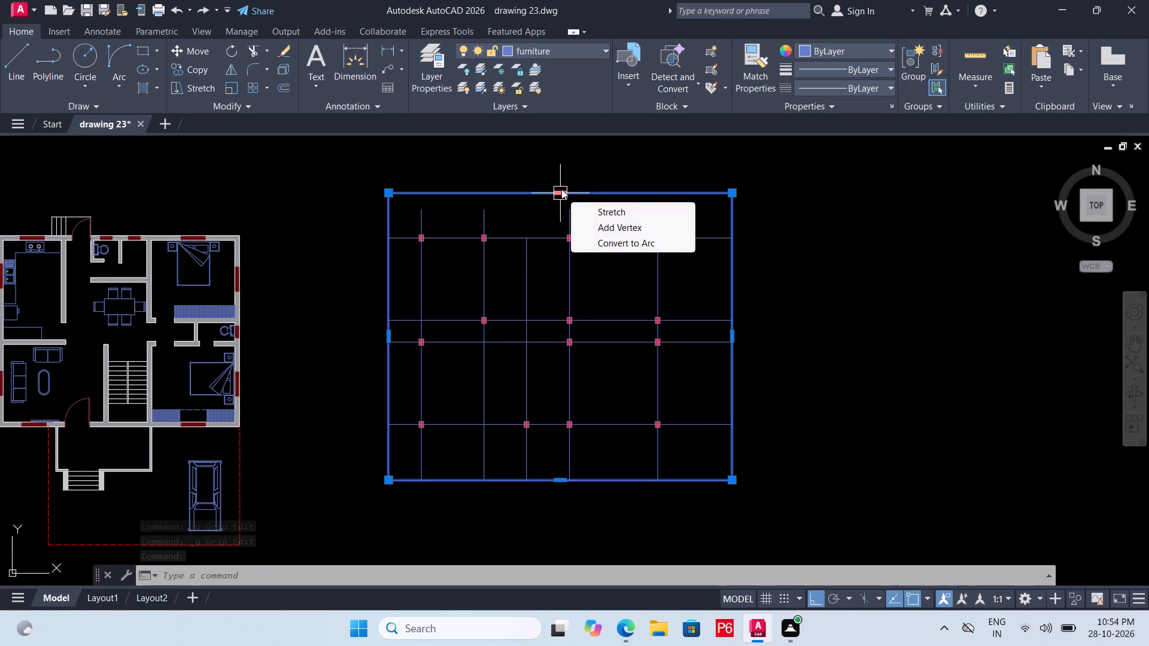
click(561, 189)
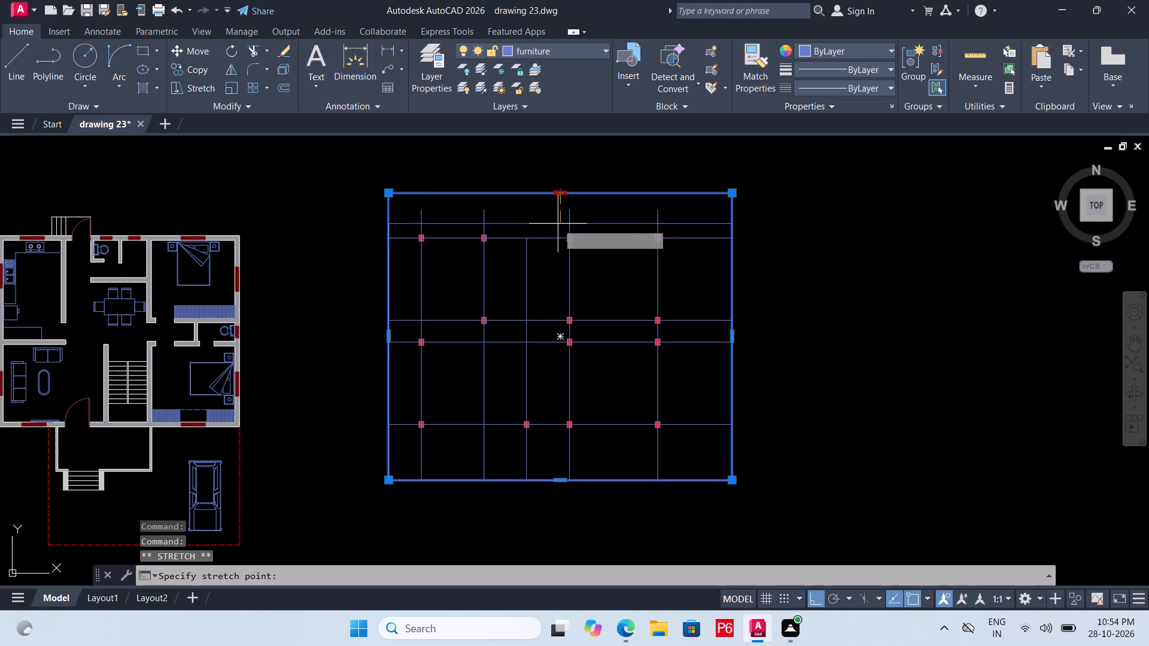
click(558, 223)
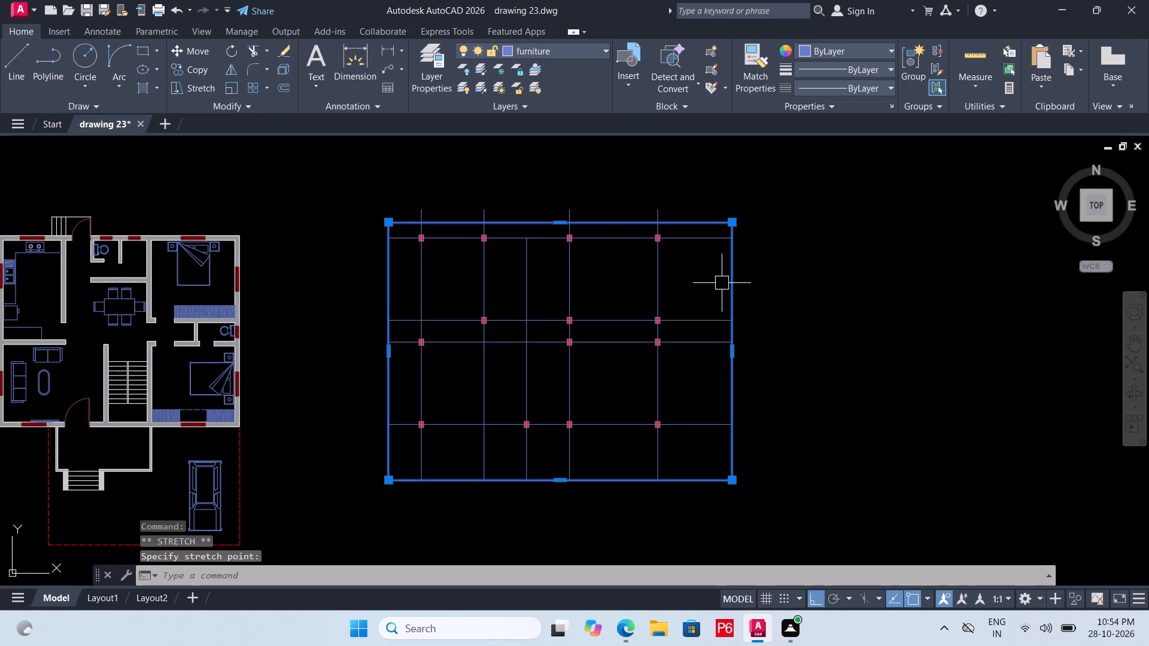
click(736, 351)
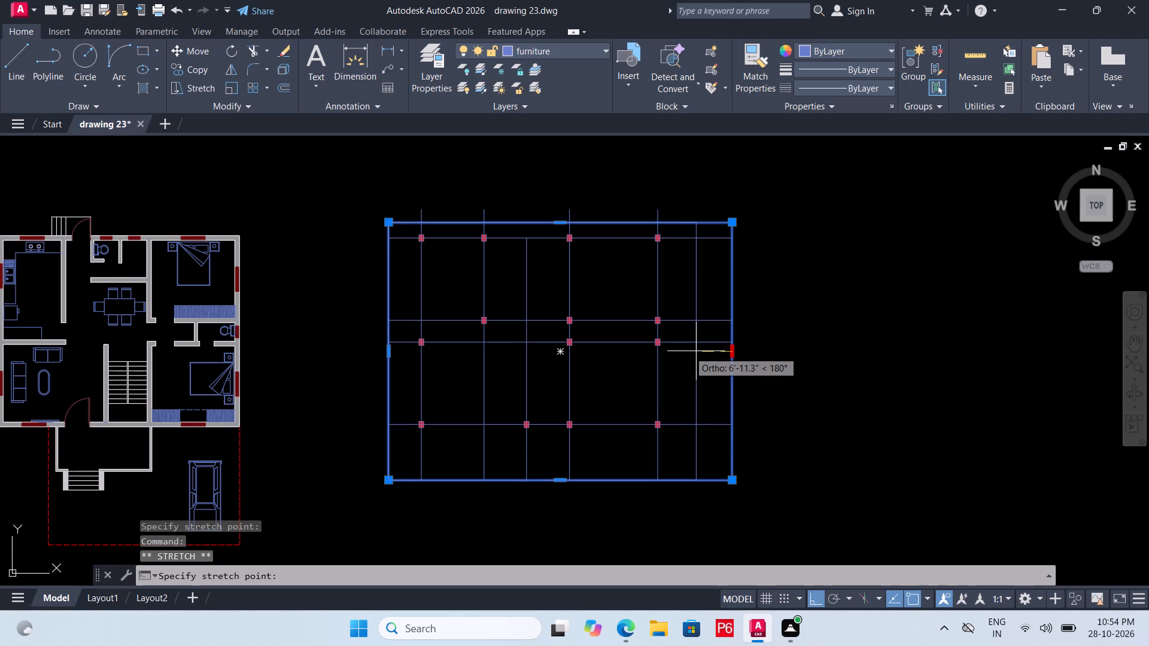
click(699, 354)
key(ctrl+s)
key(ctrl+s)
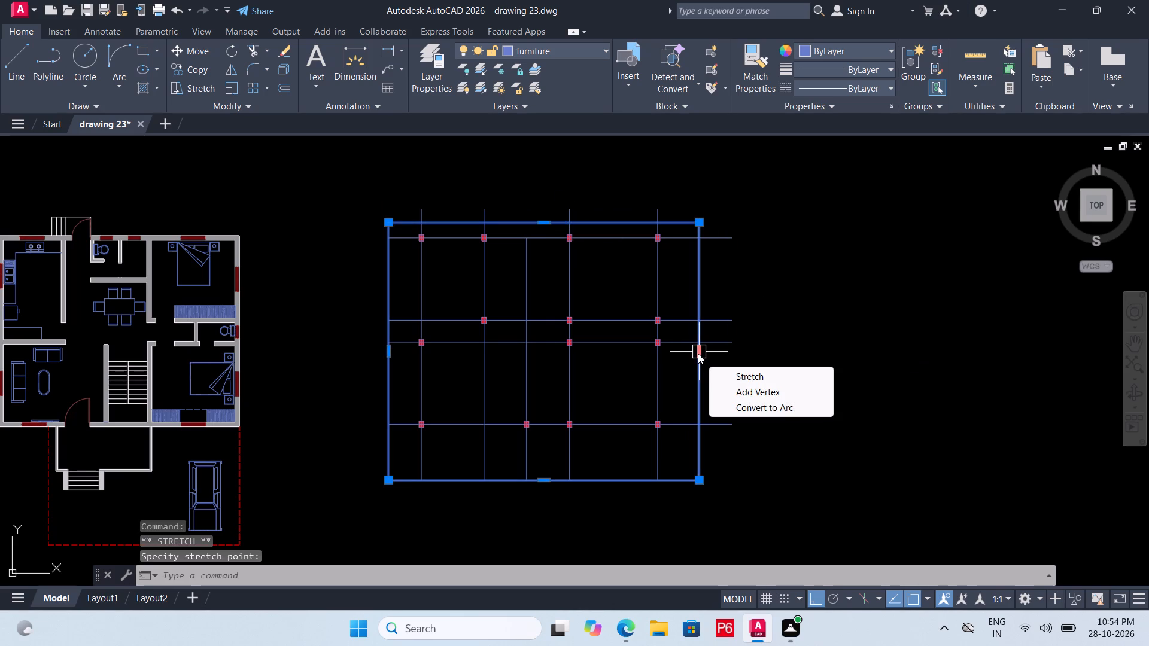
key(ctrl+s)
key(ctrl+s)
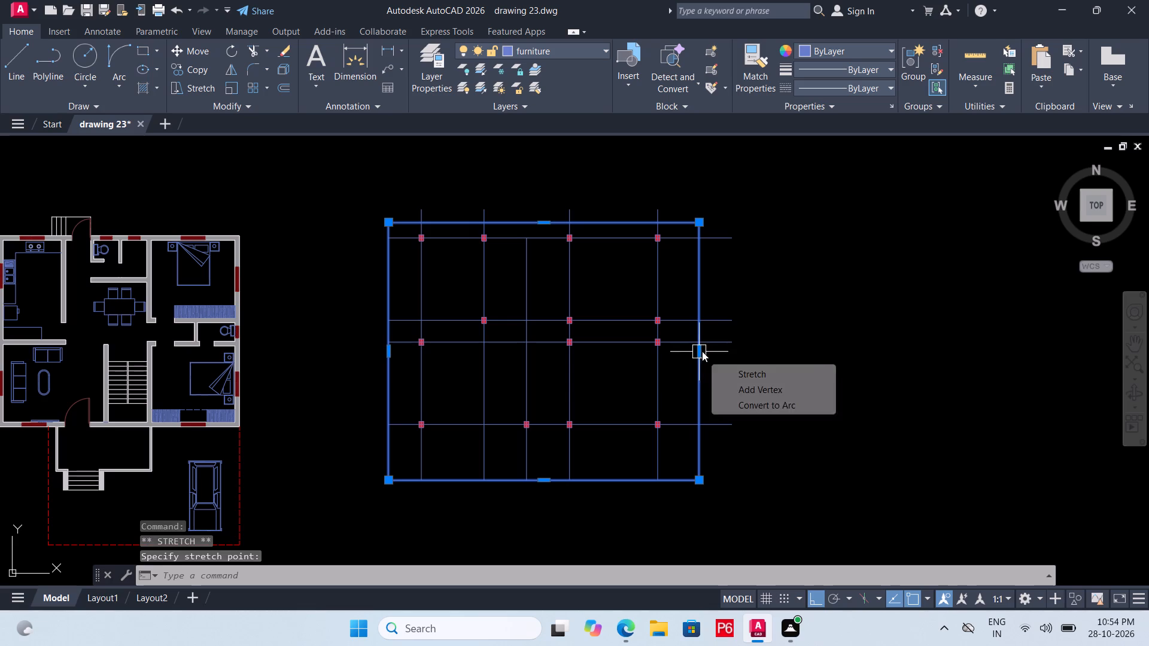
click(702, 351)
click(684, 354)
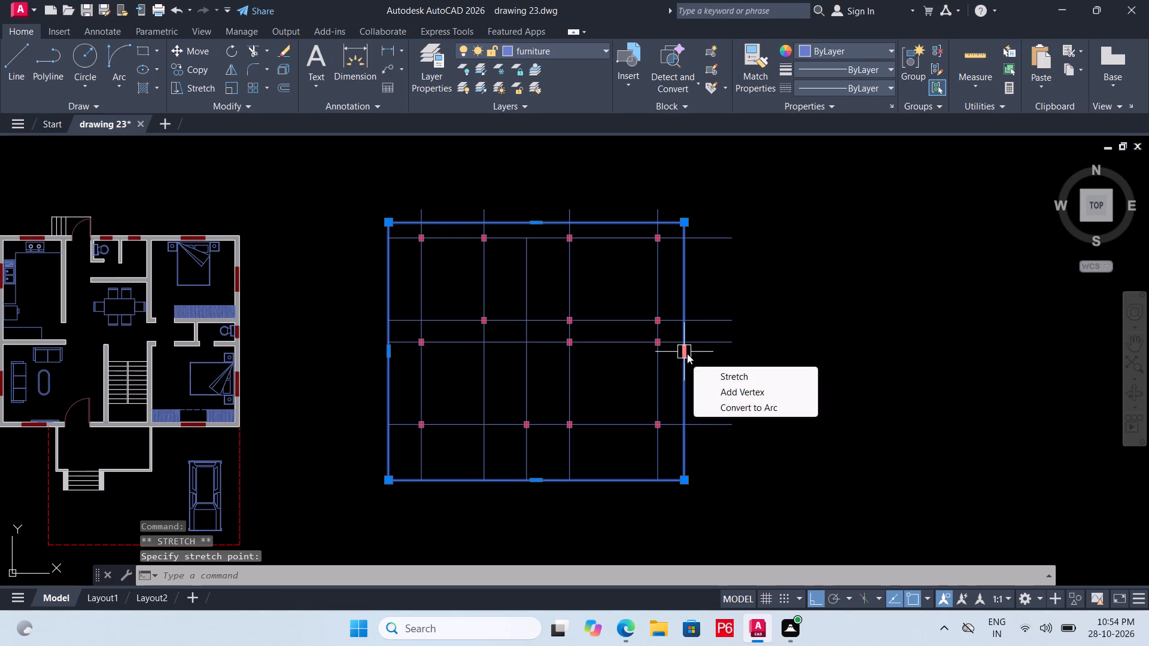
key(Escape)
text(RE)
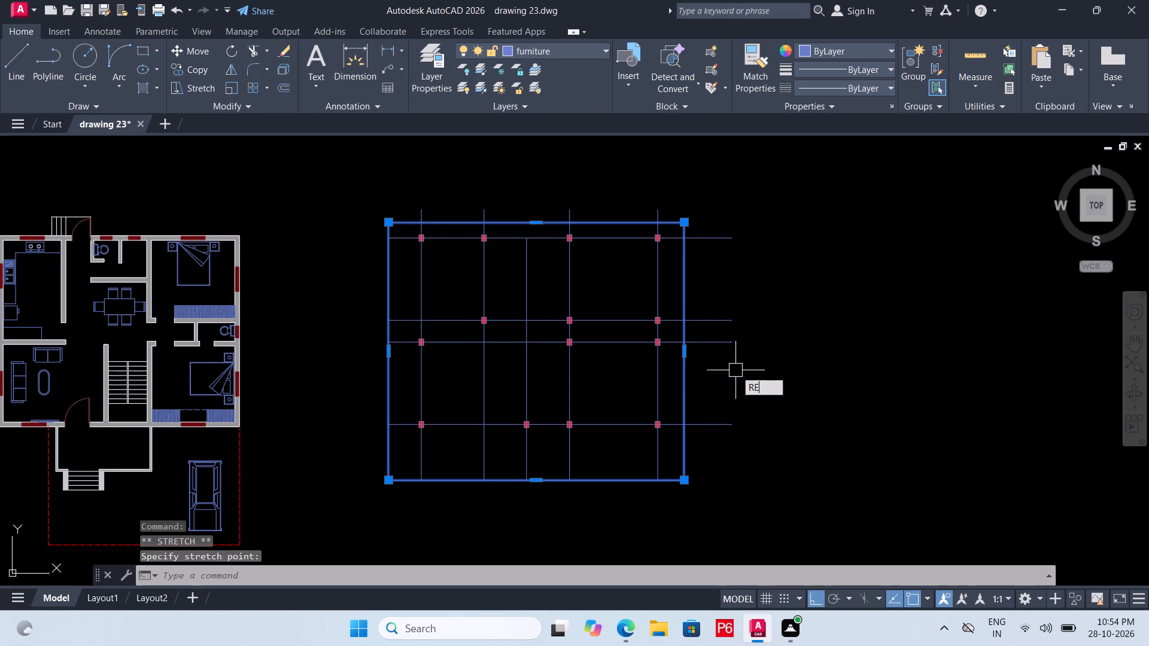
key(Escape)
Trim the ends of the four horizontal centre lines that project beyond the rectangle's new east edge.
text(TR)
key(space)
key(space)
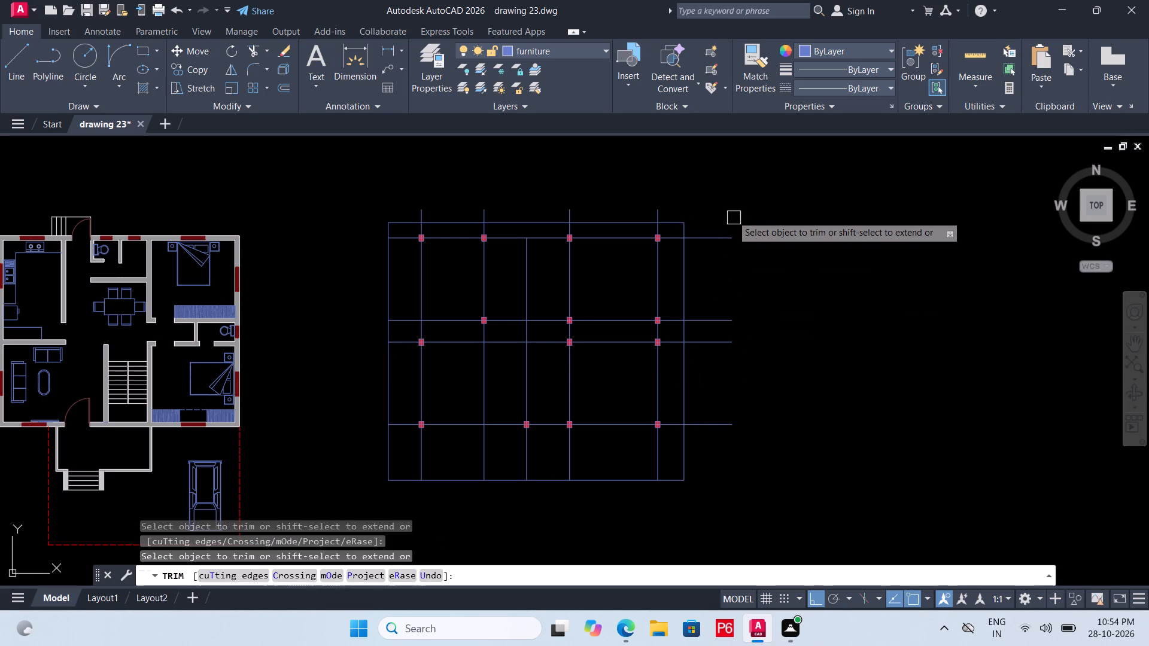
click(732, 215)
click(713, 443)
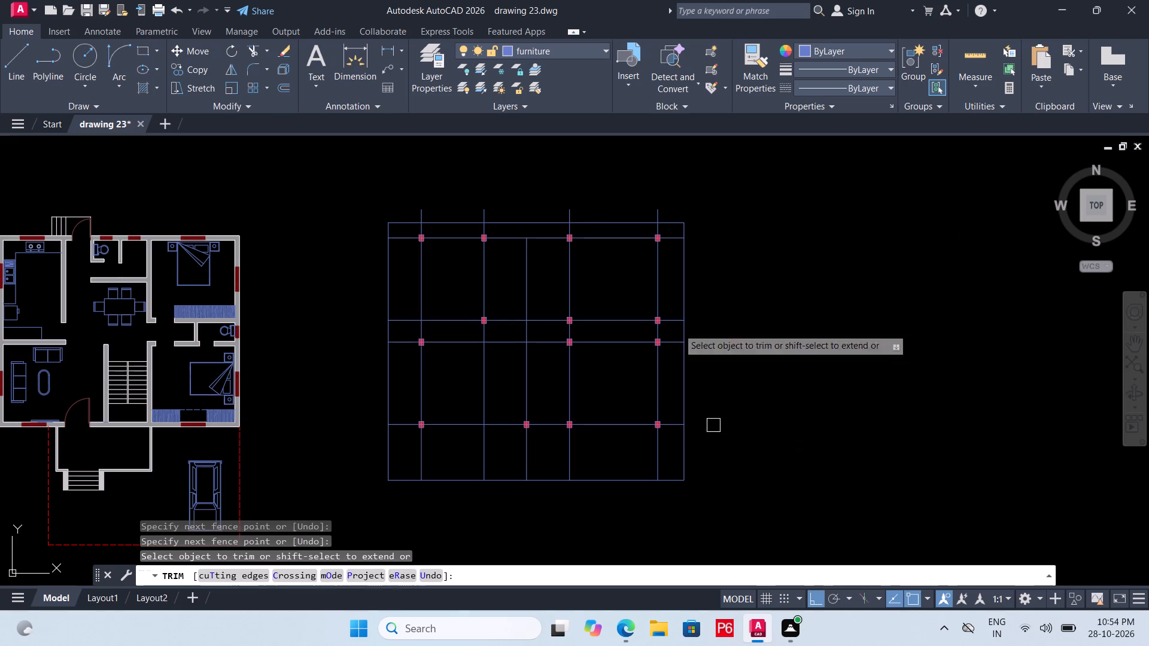
Trim the upper ends of the four vertical centre lines that project beyond the boundary rectangle's north edge.
scroll(643, 205, up, 2)
click(674, 227)
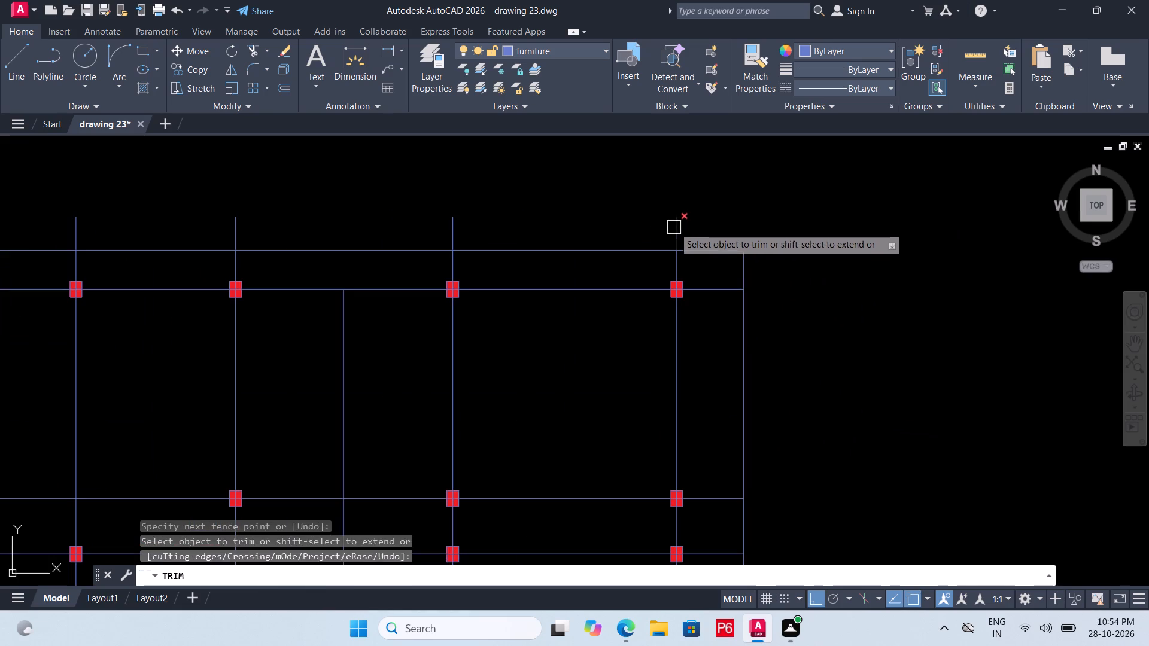
click(446, 224)
drag(225, 227, 224, 227)
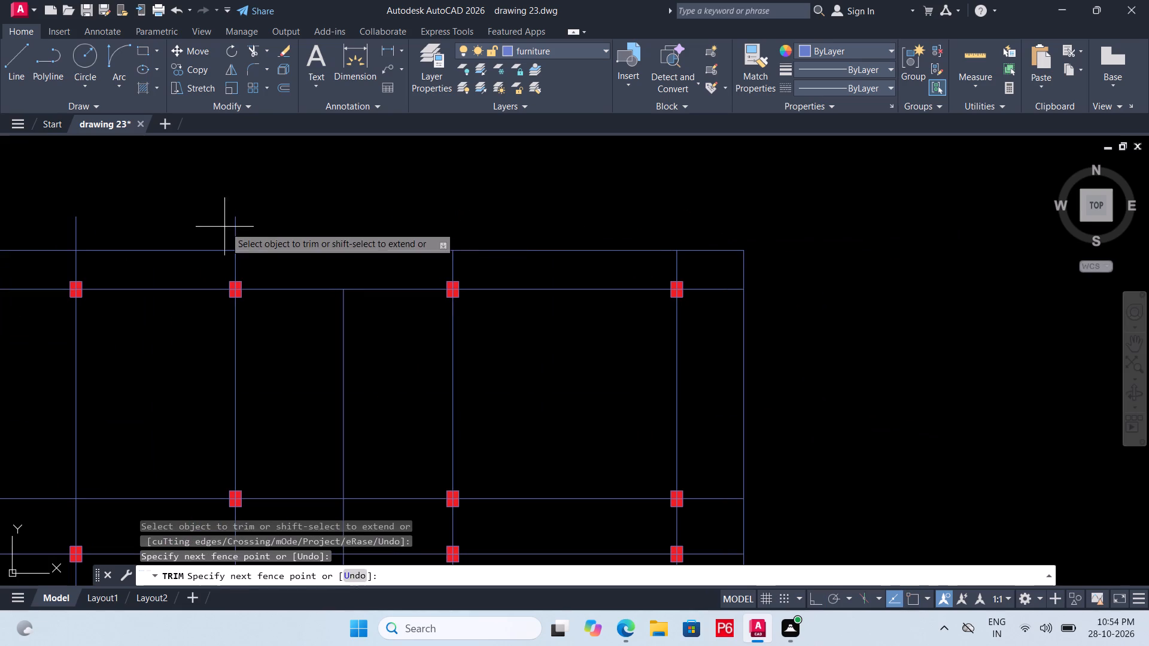
drag(224, 227, 233, 227)
click(268, 226)
scroll(475, 213, down, 2)
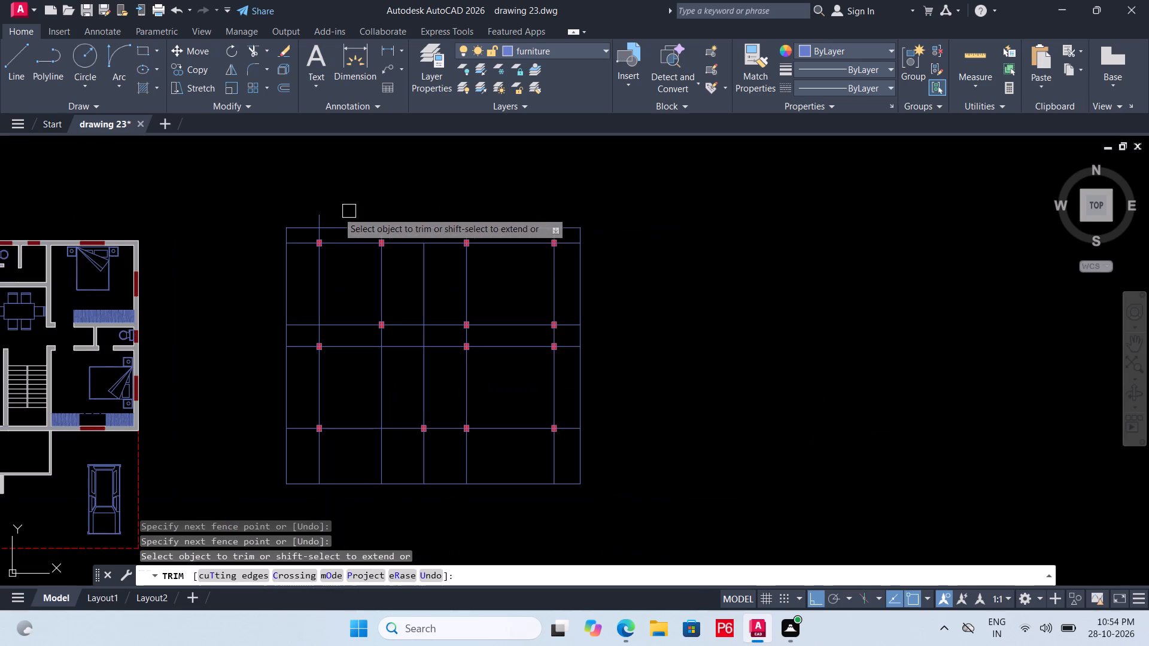
scroll(323, 212, up, 2)
double_click(318, 219)
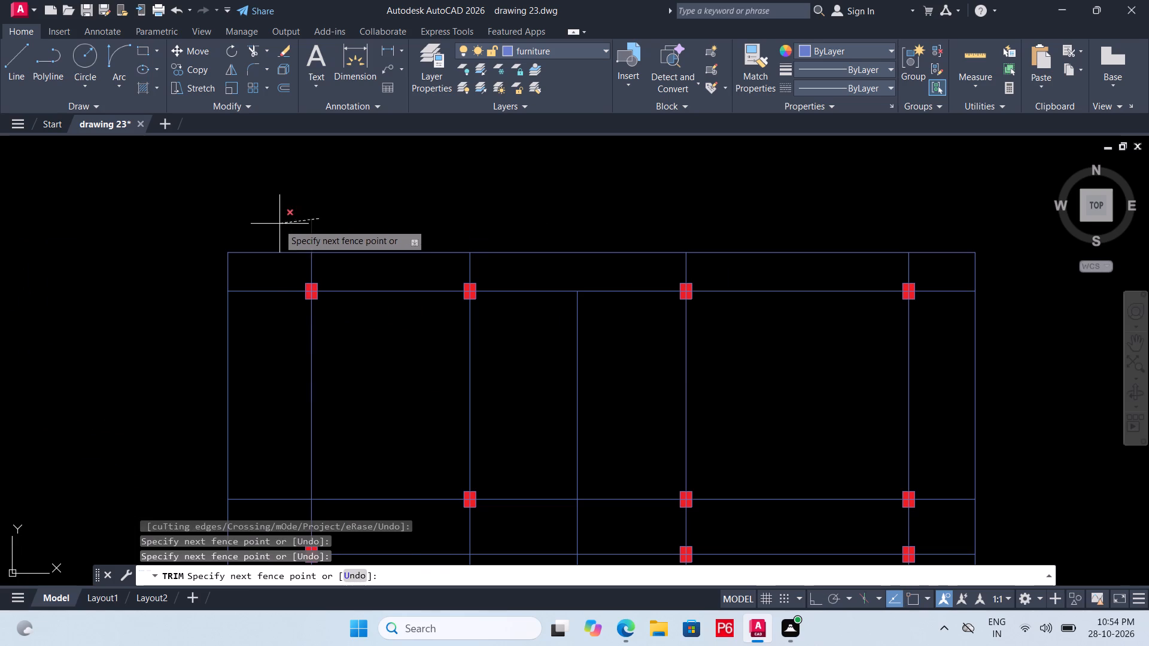
click(278, 224)
scroll(428, 213, down, 2)
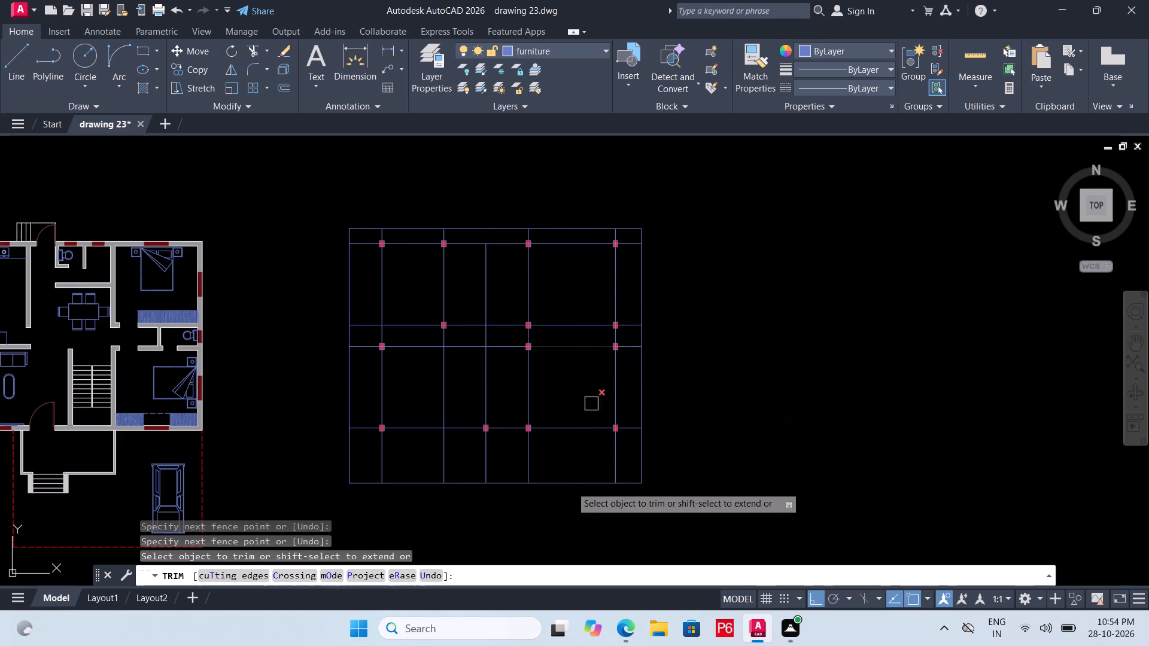
key(Escape)
Delete the boundary rectangle around the column centre-line grid, and save the drawing.
click(573, 484)
key(Delete)
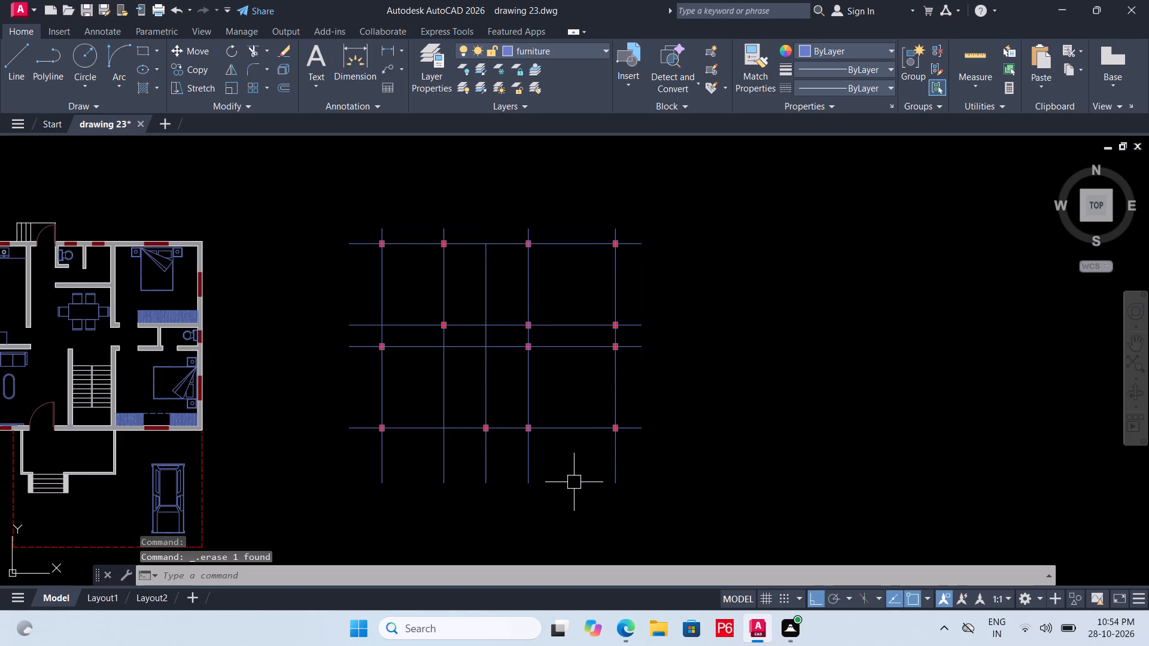
scroll(574, 467, down, 1)
key(ctrl+s)
key(ctrl+s)
key(ctrl+s)
key(ctrl+s)
key(ctrl+s)
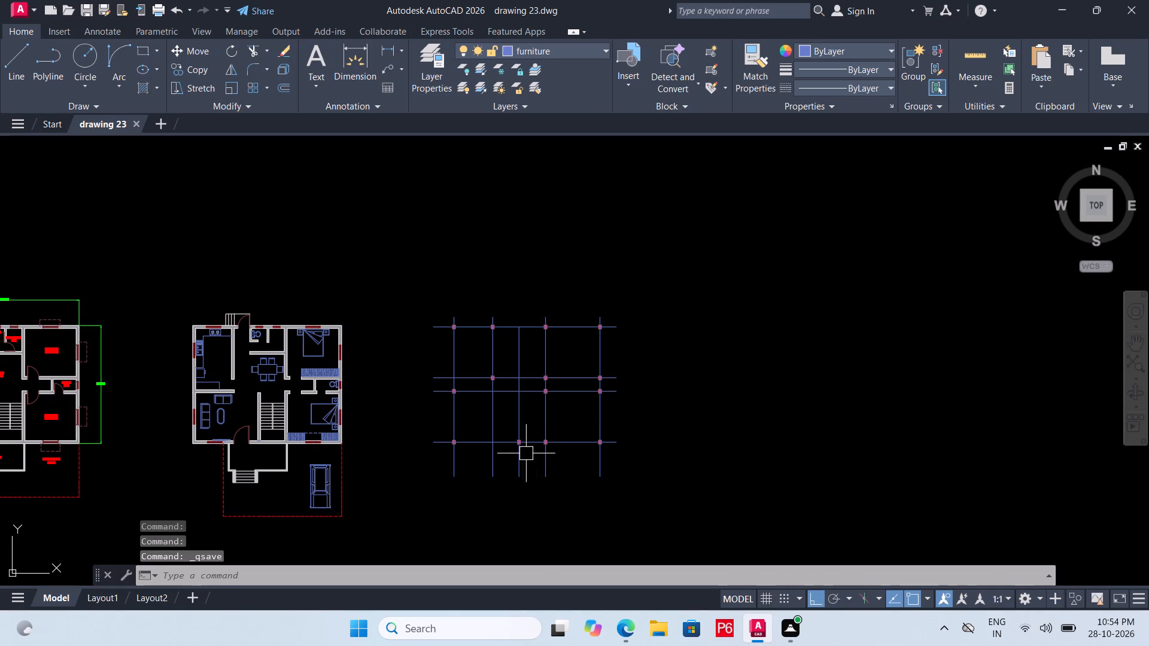
key(ctrl+s)
key(ctrl+s)
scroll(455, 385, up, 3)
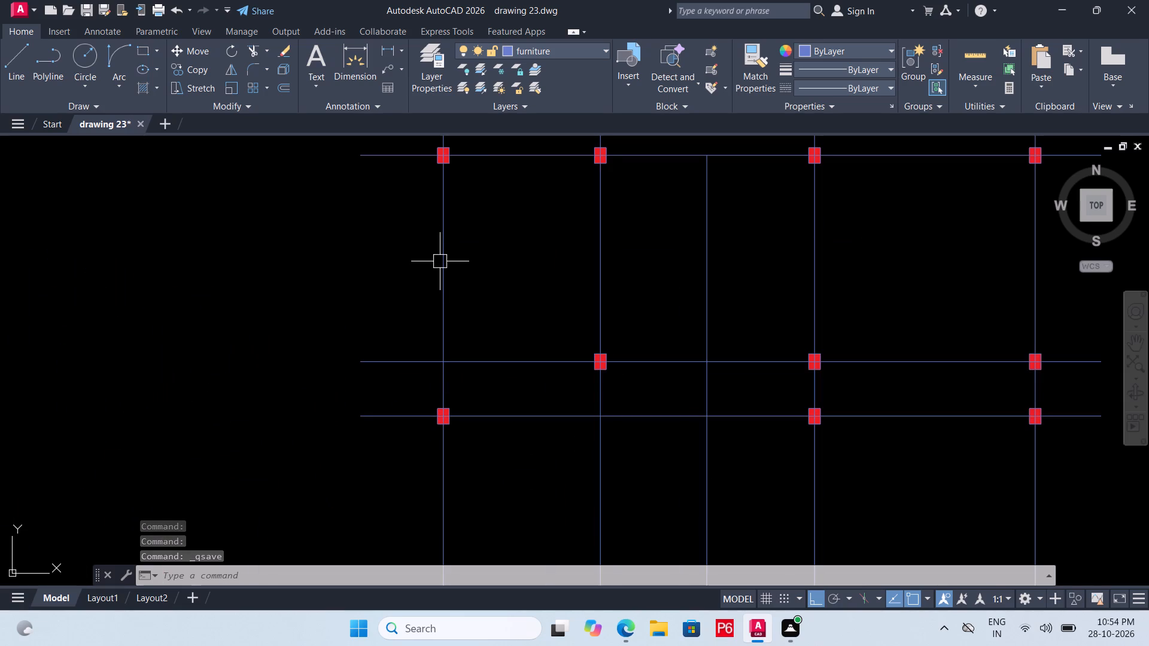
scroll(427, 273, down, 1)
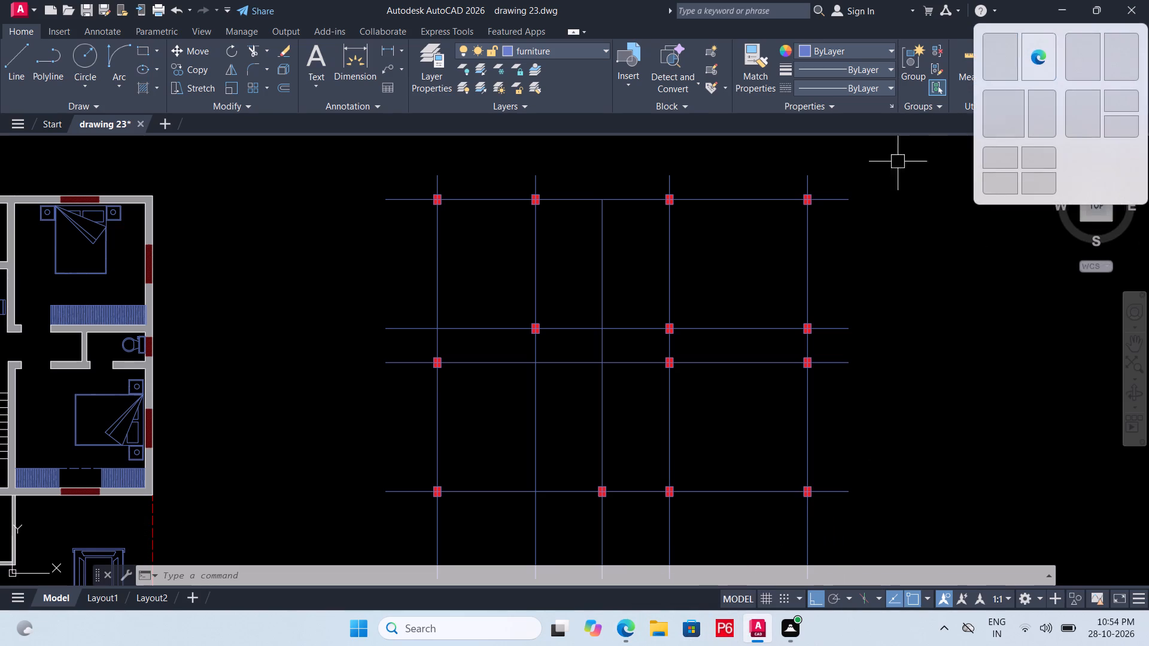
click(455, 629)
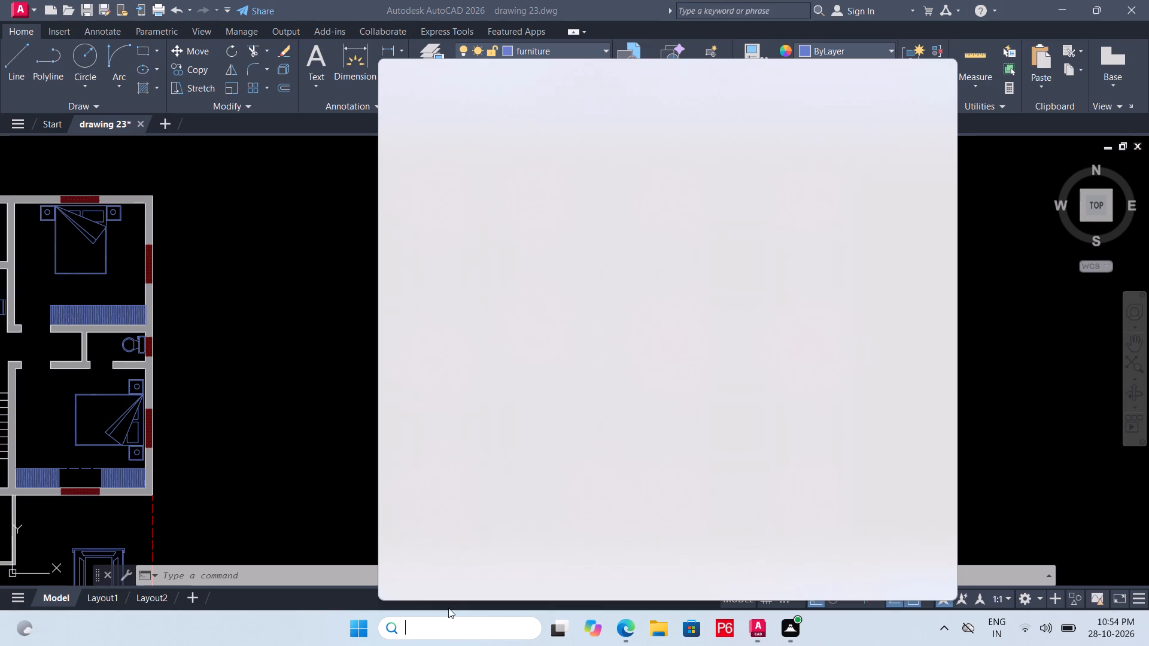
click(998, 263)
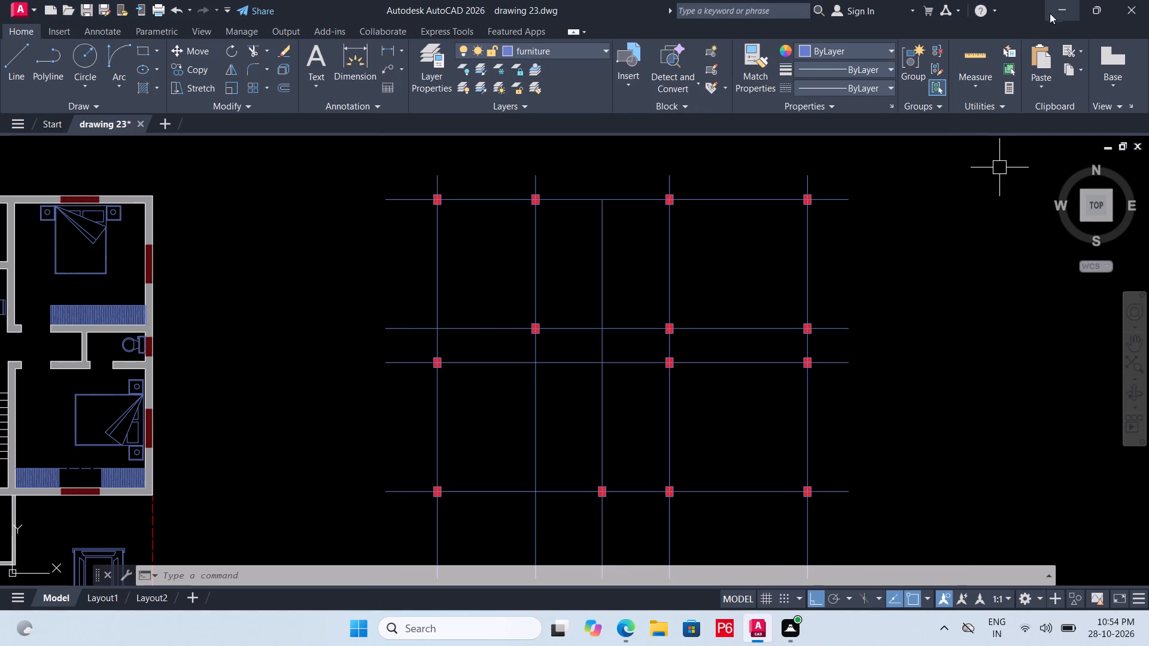
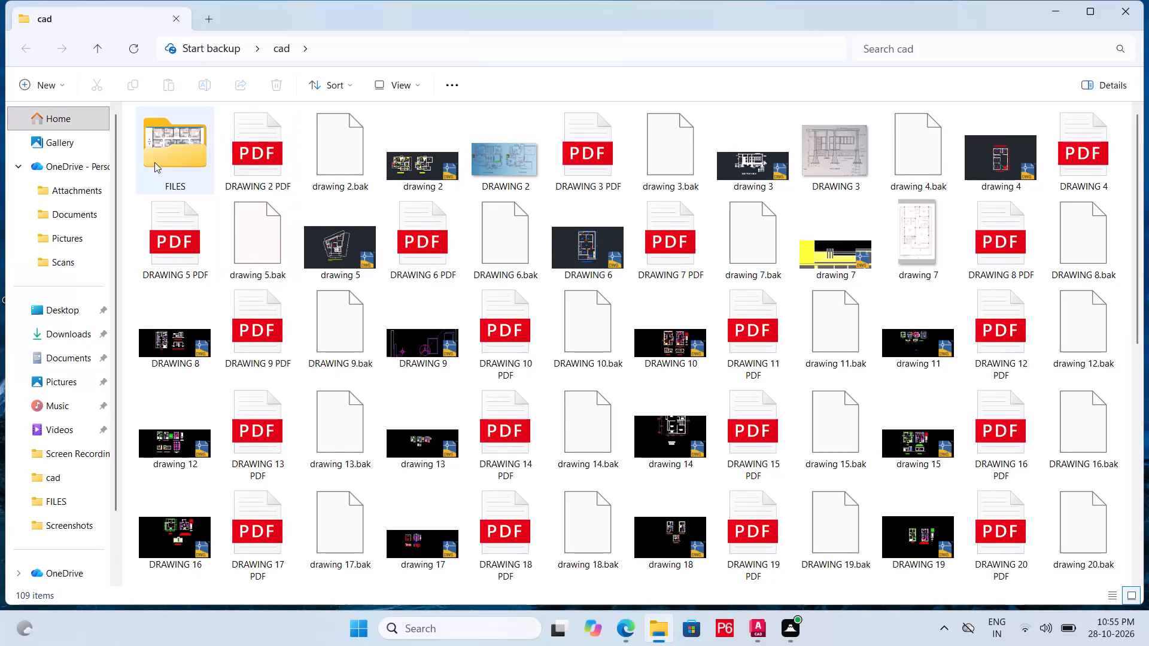
Open the Drawing 23 reference image from the FILES folder.
double_click(154, 162)
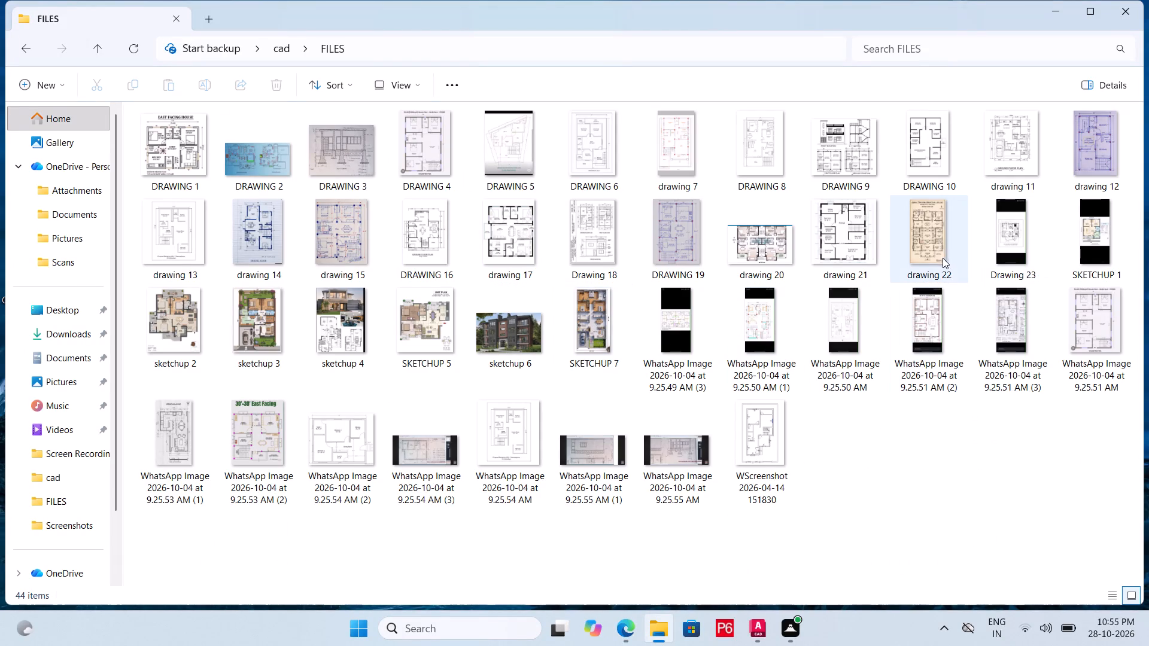
double_click(1005, 255)
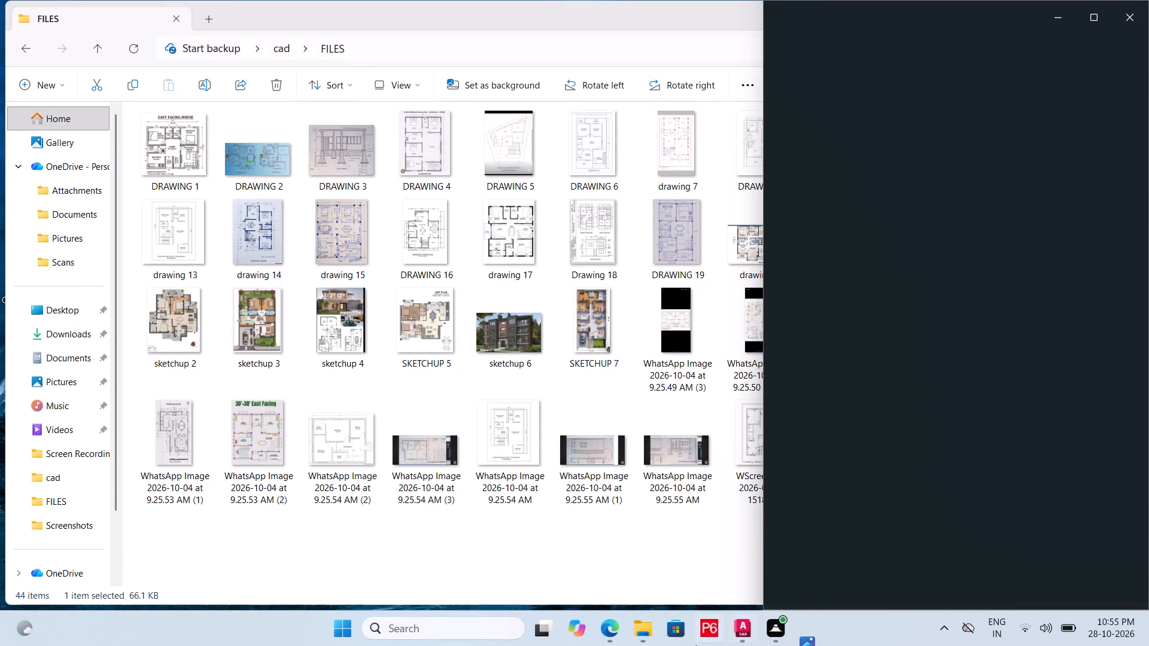
Switch to AutoCAD and arrange it side by side with the reference image, with AutoCAD taking about two thirds of the screen width.
click(740, 636)
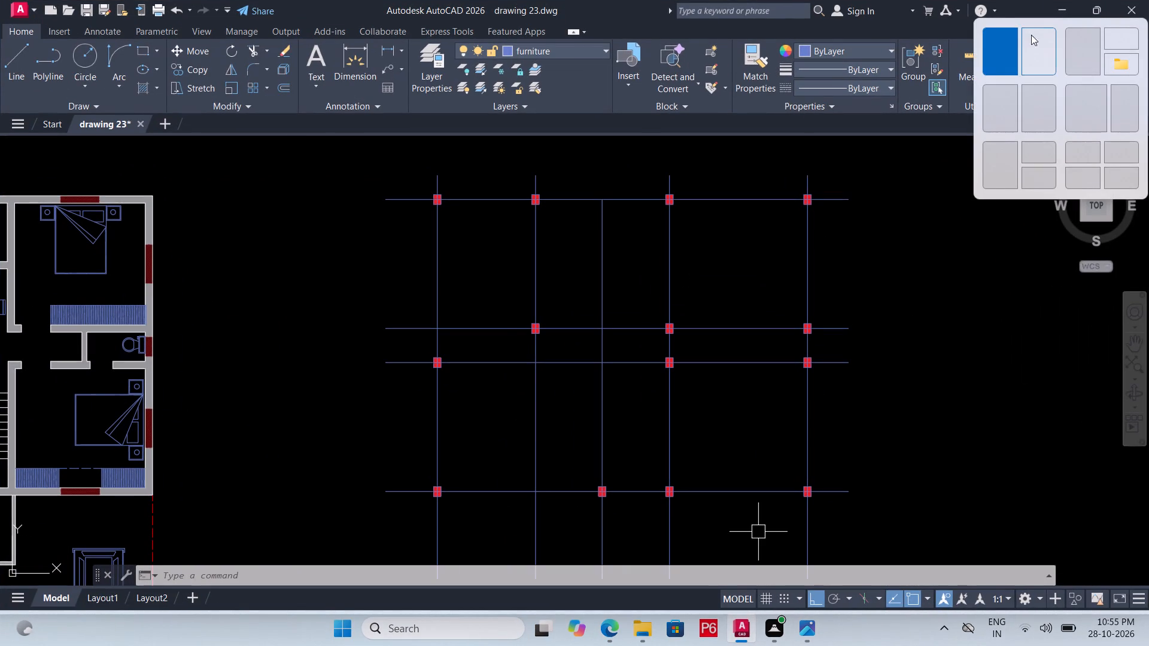
click(1025, 38)
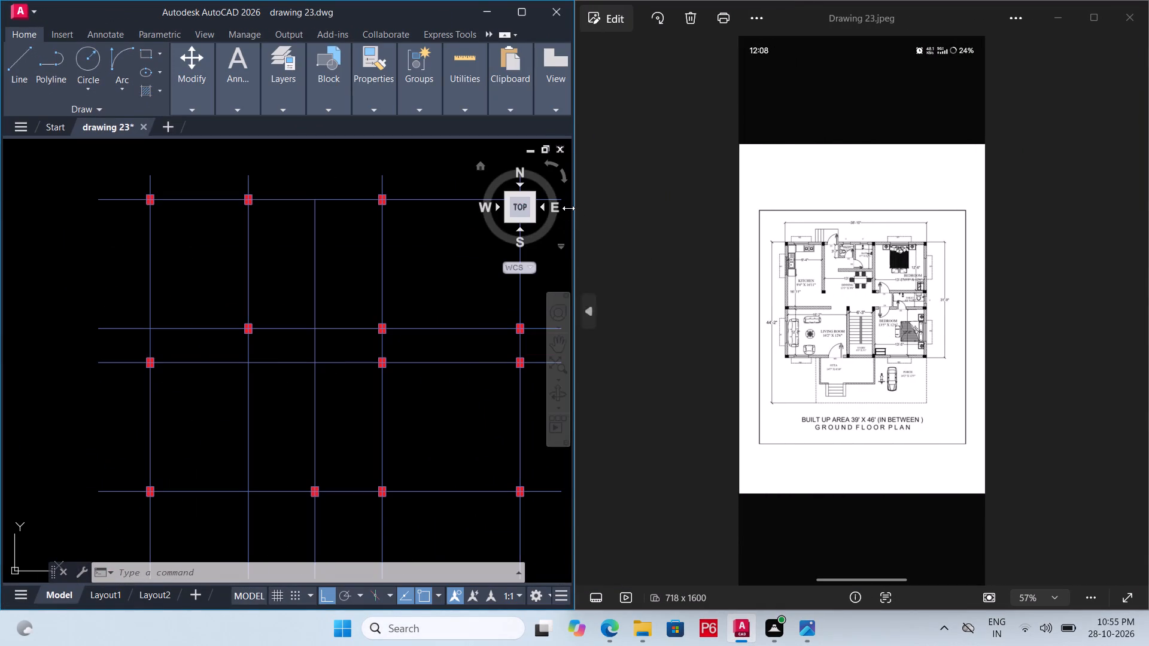
drag(573, 209, 978, 196)
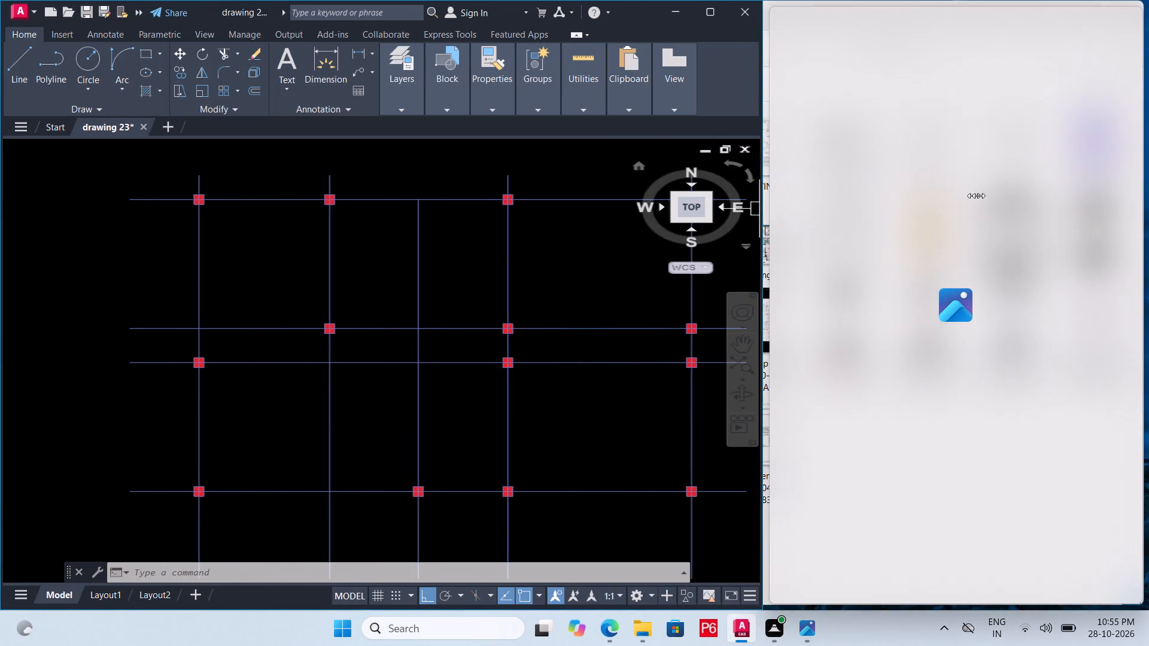
drag(978, 196, 982, 196)
drag(532, 245, 546, 251)
click(575, 269)
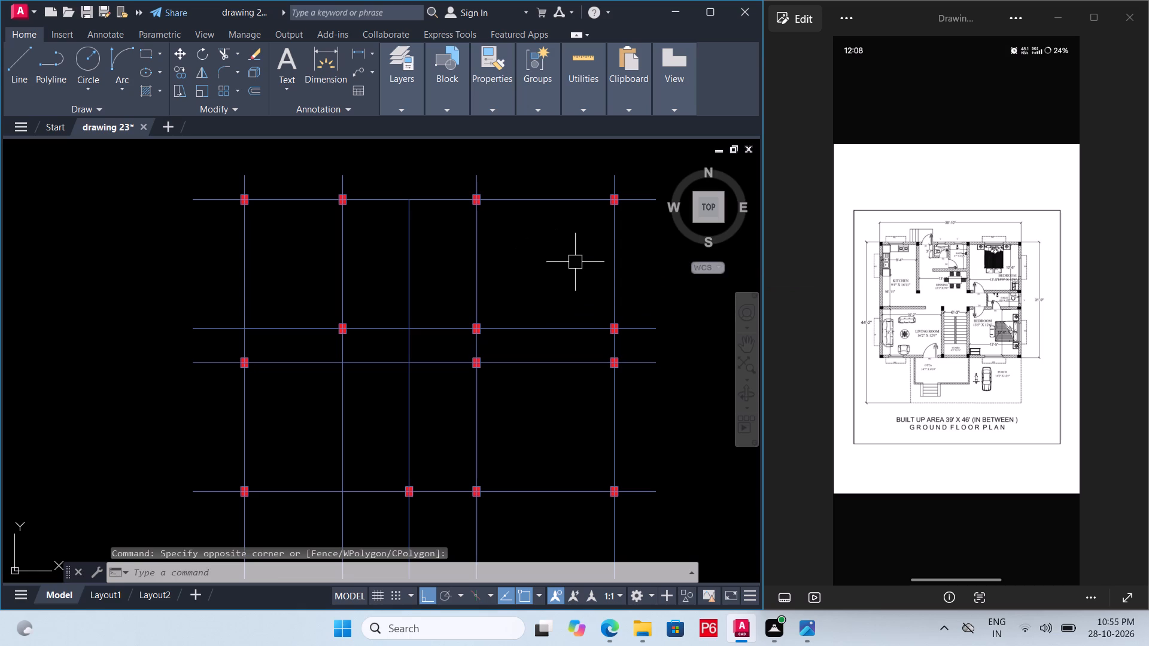
click(574, 242)
click(539, 264)
Save drawing 23.
key(ctrl+s)
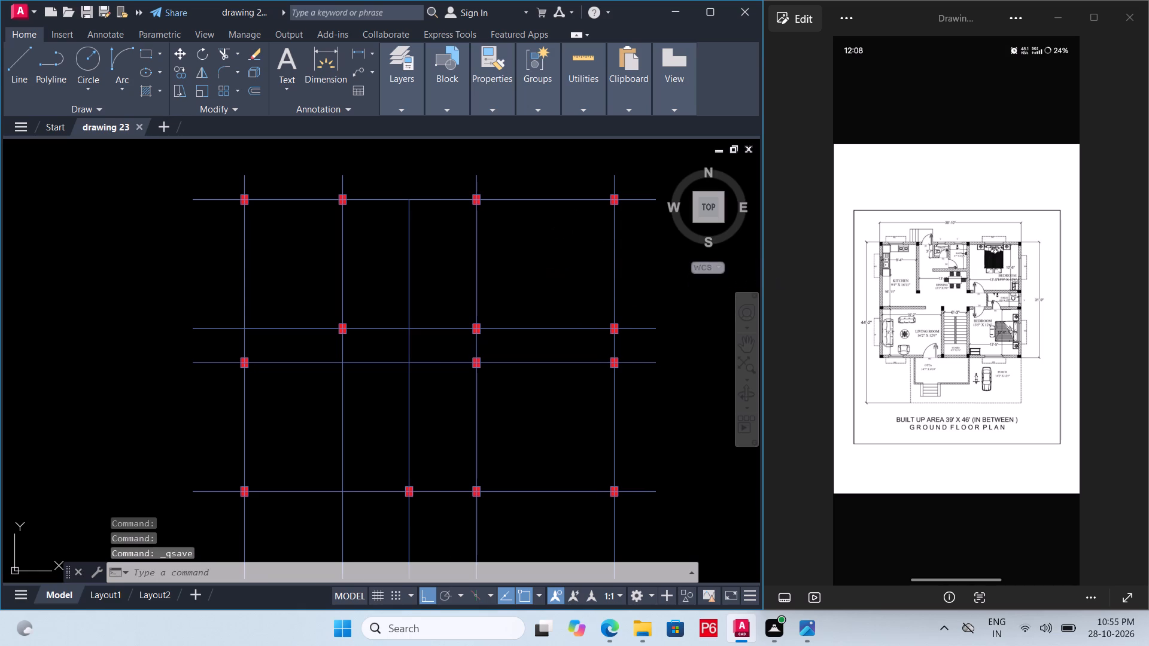
key(ctrl+s)
key(ctrl+s)
key(ctrl+s)
key(ctrl+s)
key(ctrl+s)
key(ctrl+s)
key(ctrl+s)
Examine the column positions on the grid against an enlarged view of the reference ground floor plan.
scroll(467, 252, down, 1)
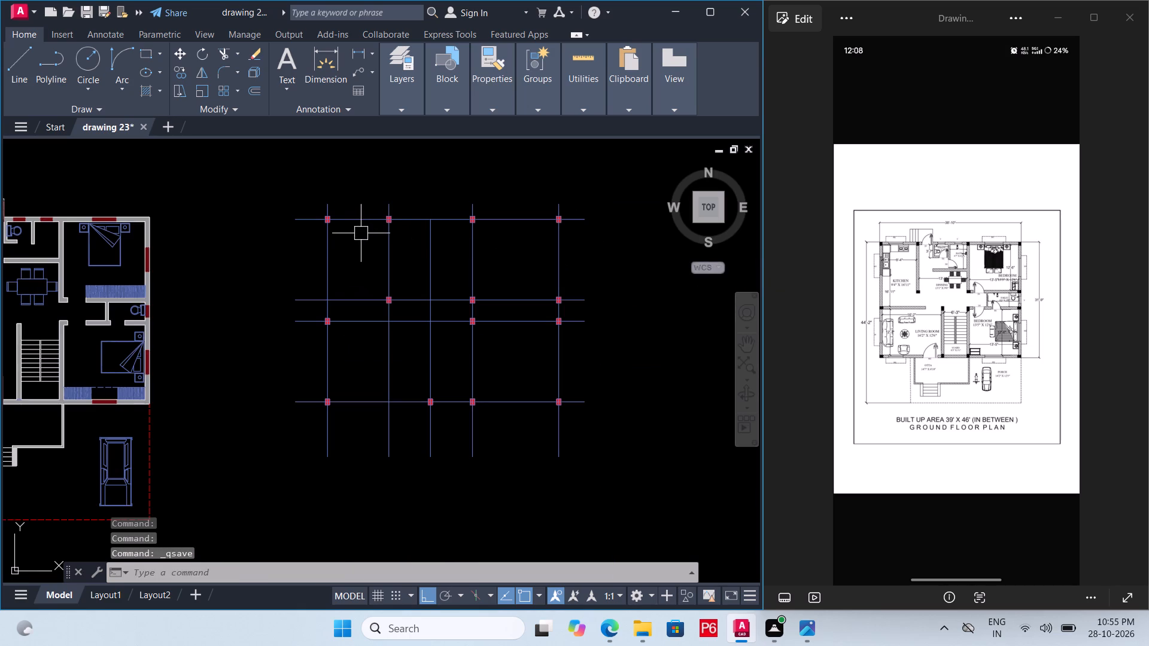
scroll(354, 216, up, 2)
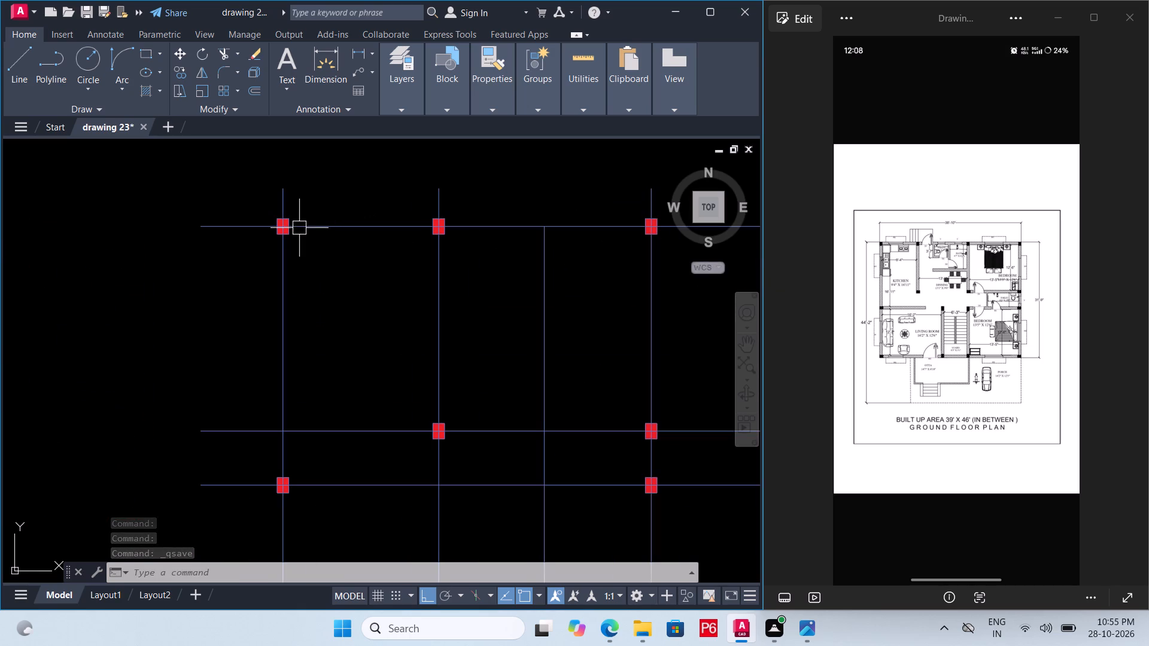
scroll(297, 229, down, 1)
scroll(887, 250, up, 4)
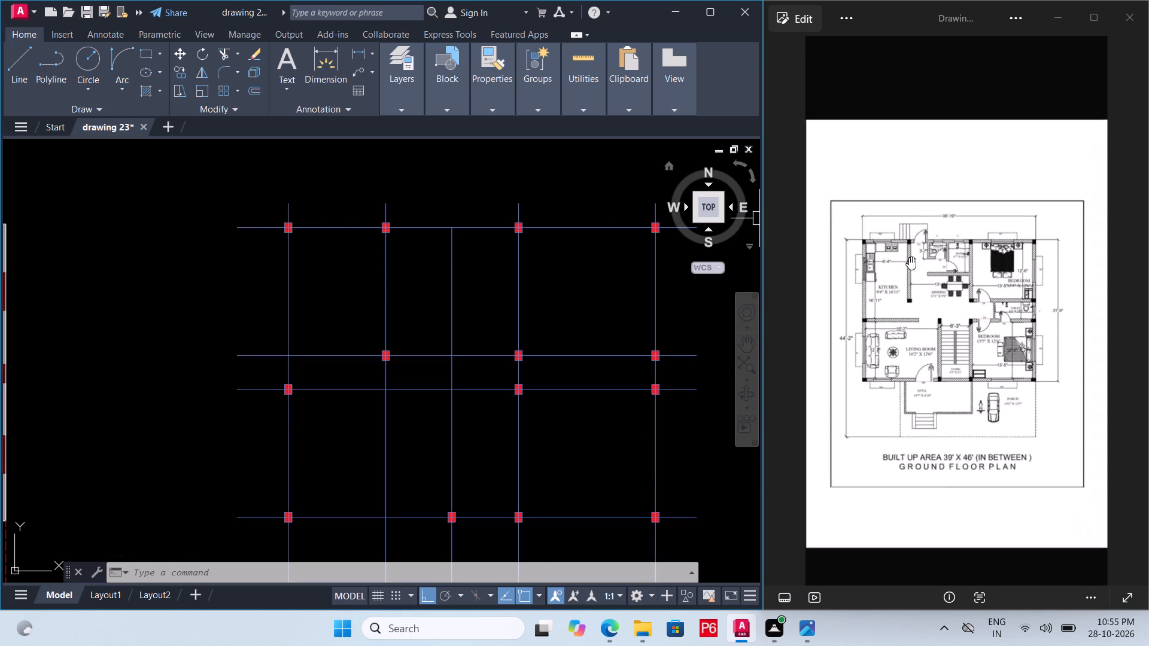
scroll(909, 257, up, 4)
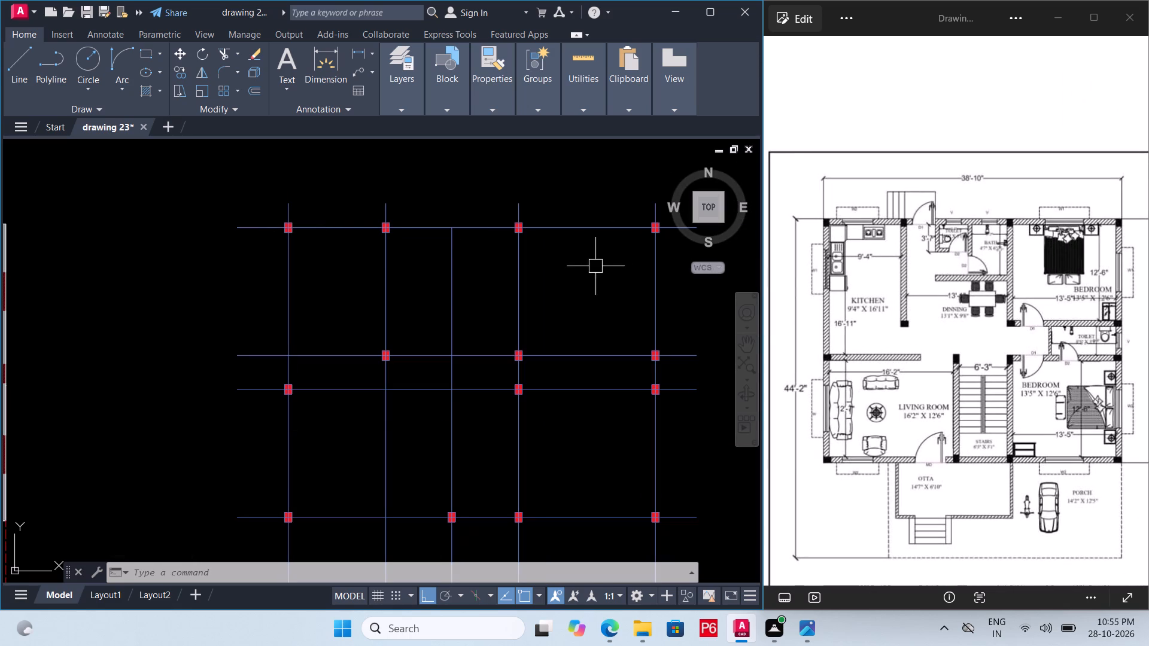
scroll(352, 287, down, 1)
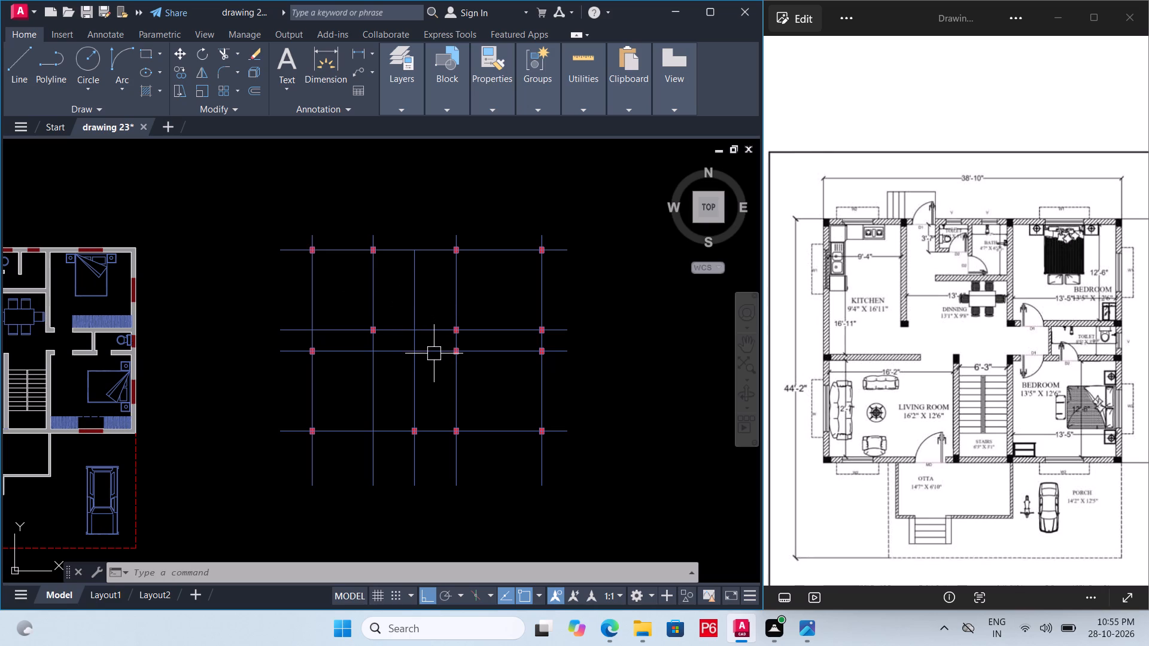
Copy the column at the fourth vertical and lower-middle horizontal grid lines to the third vertical line on the same horizontal line.
scroll(422, 358, up, 3)
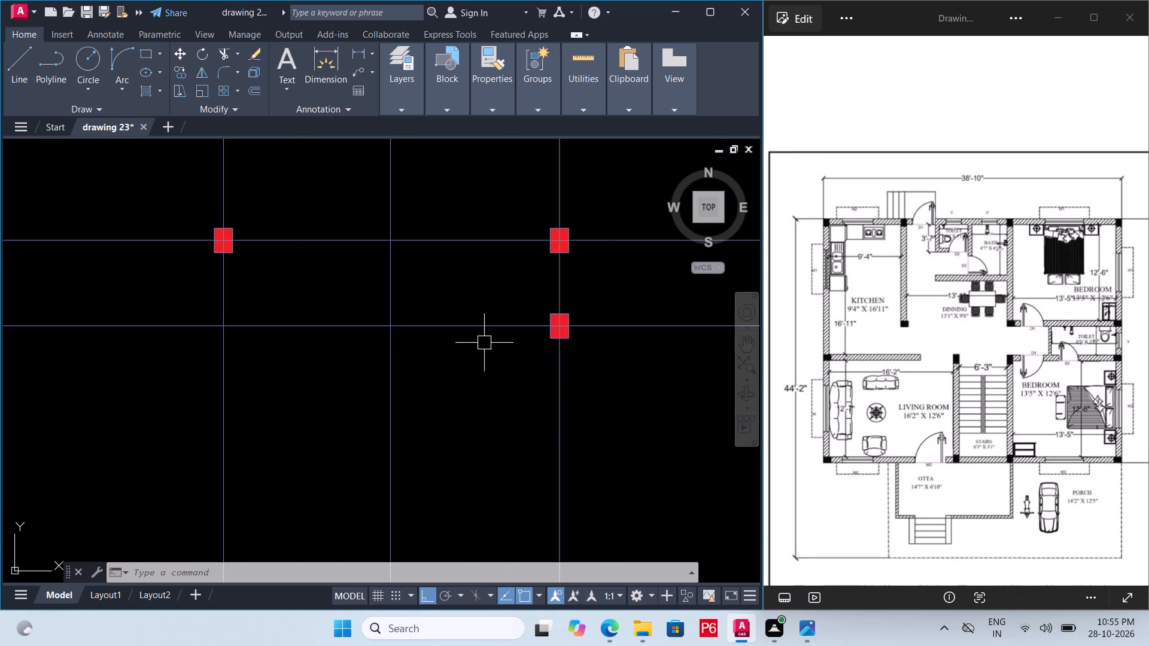
click(573, 339)
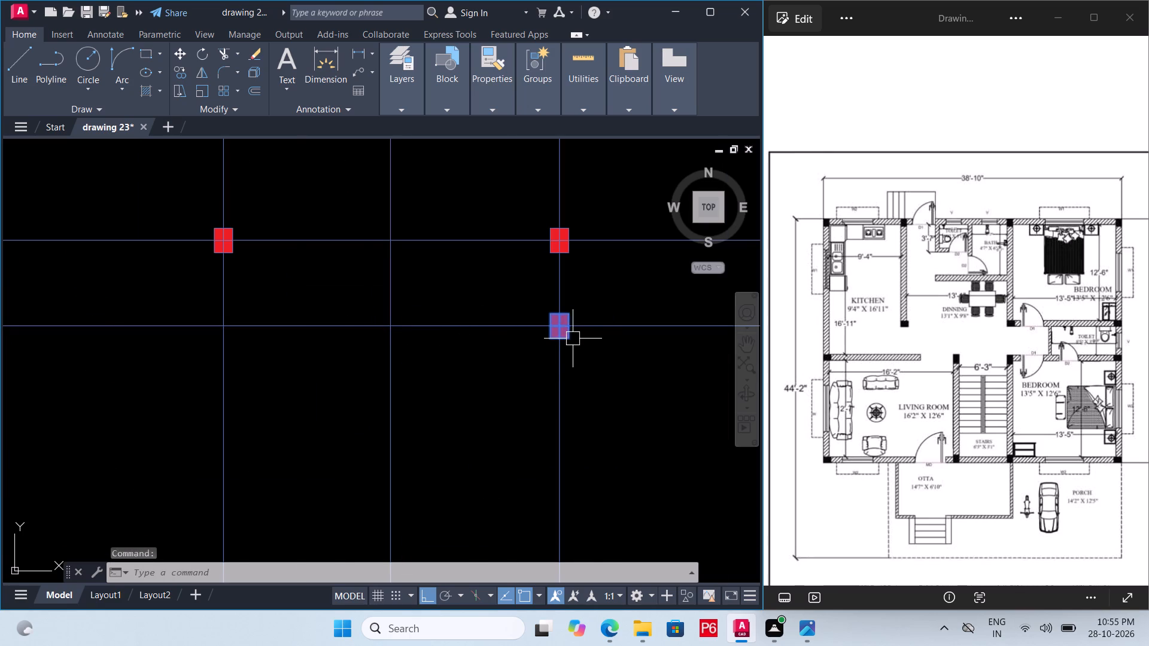
text(CO)
key(space)
scroll(560, 329, up, 2)
drag(559, 324, 551, 324)
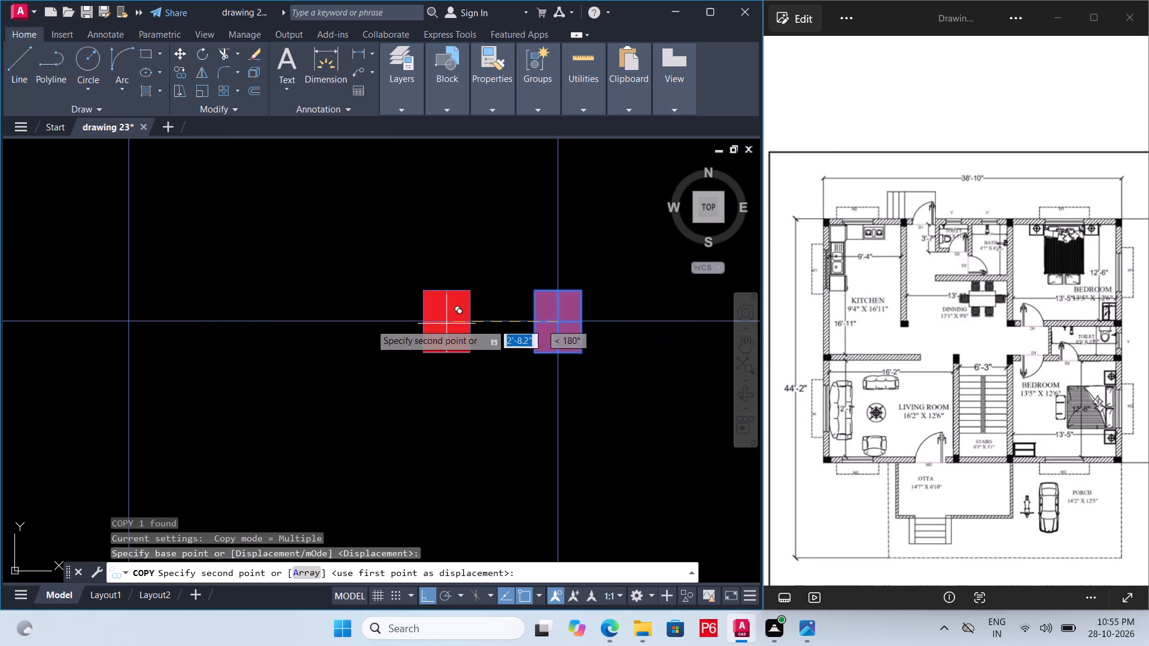
click(122, 321)
scroll(248, 346, down, 2)
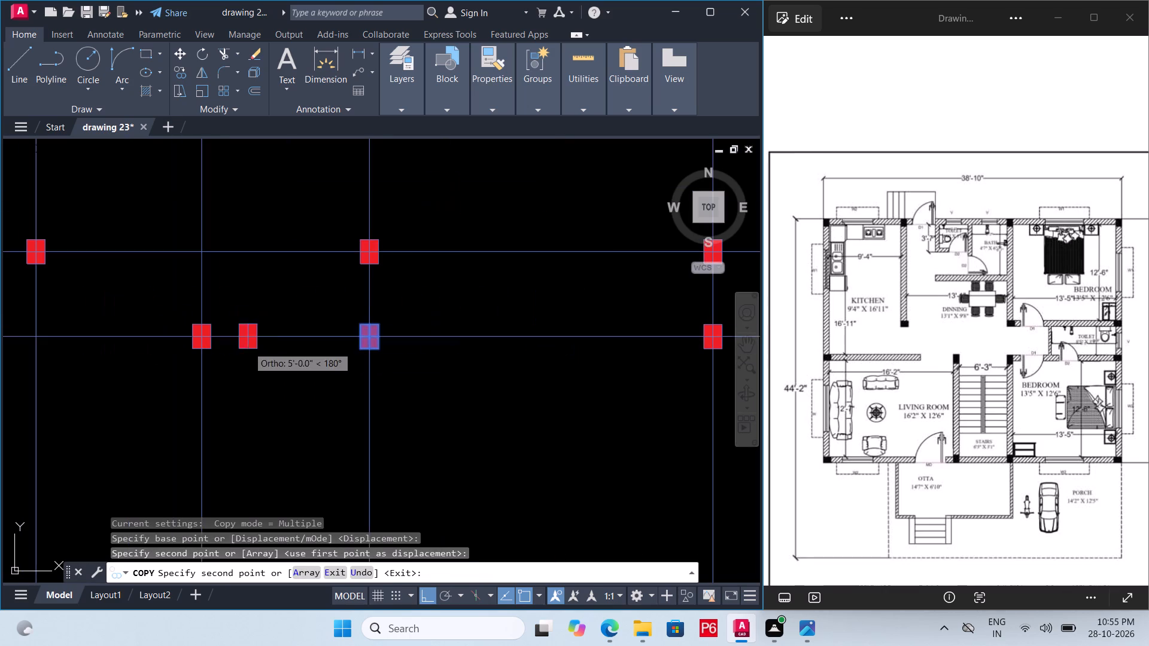
Finish the copy and save the drawing.
key(ctrl+s)
key(ctrl+s)
key(ctrl+s)
key(ctrl+s)
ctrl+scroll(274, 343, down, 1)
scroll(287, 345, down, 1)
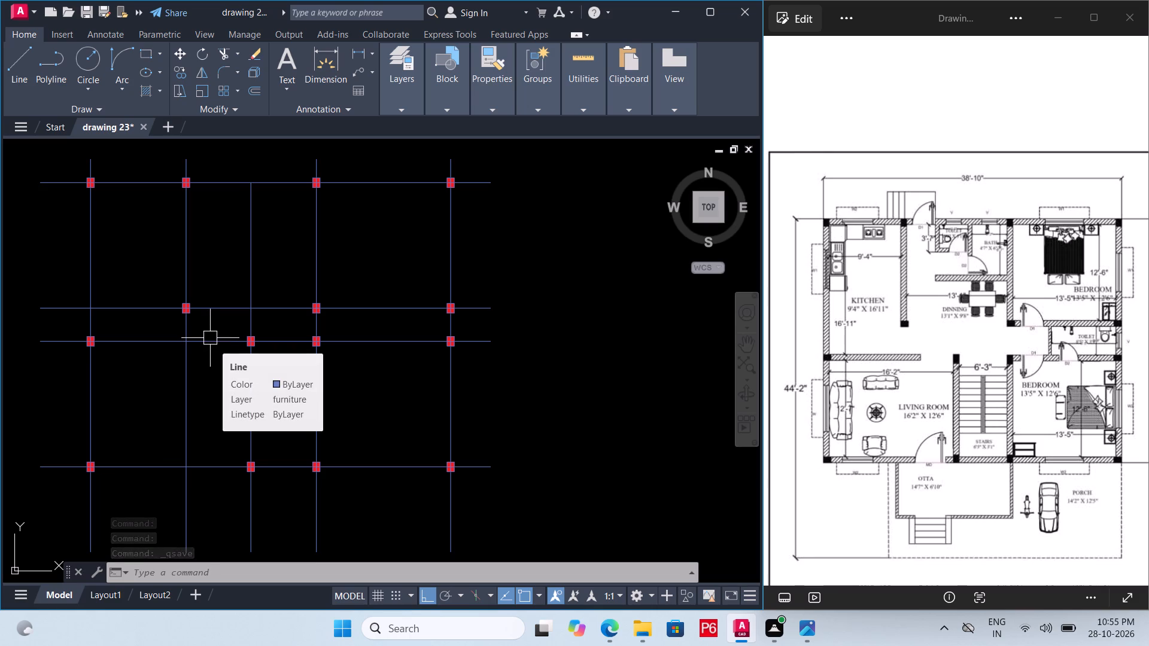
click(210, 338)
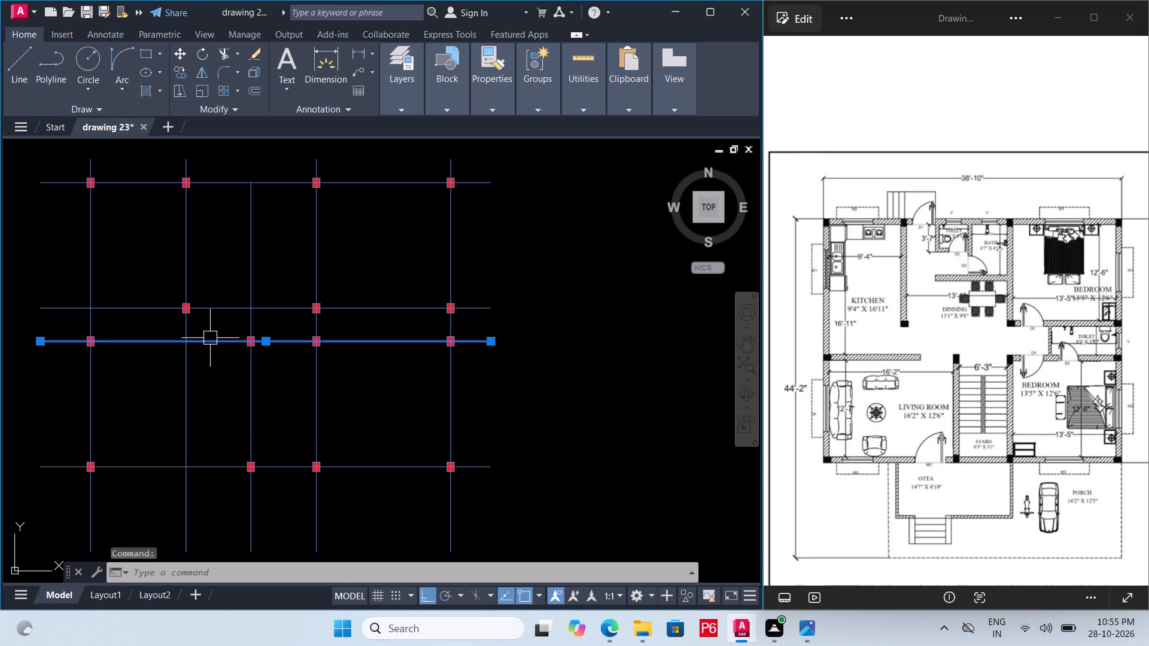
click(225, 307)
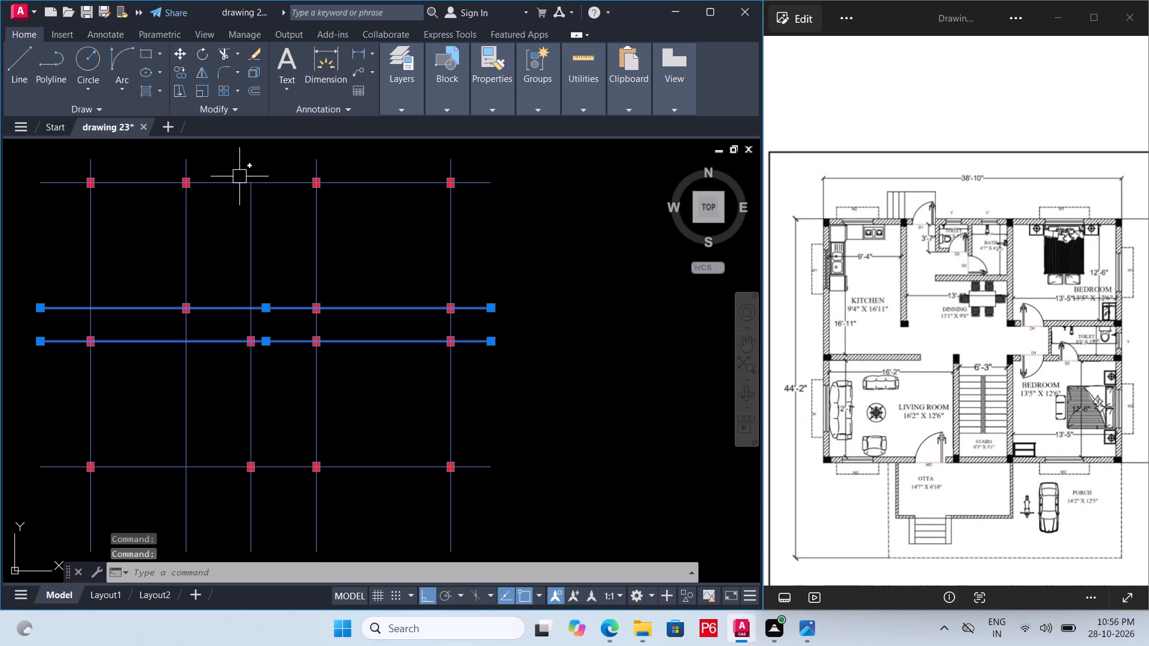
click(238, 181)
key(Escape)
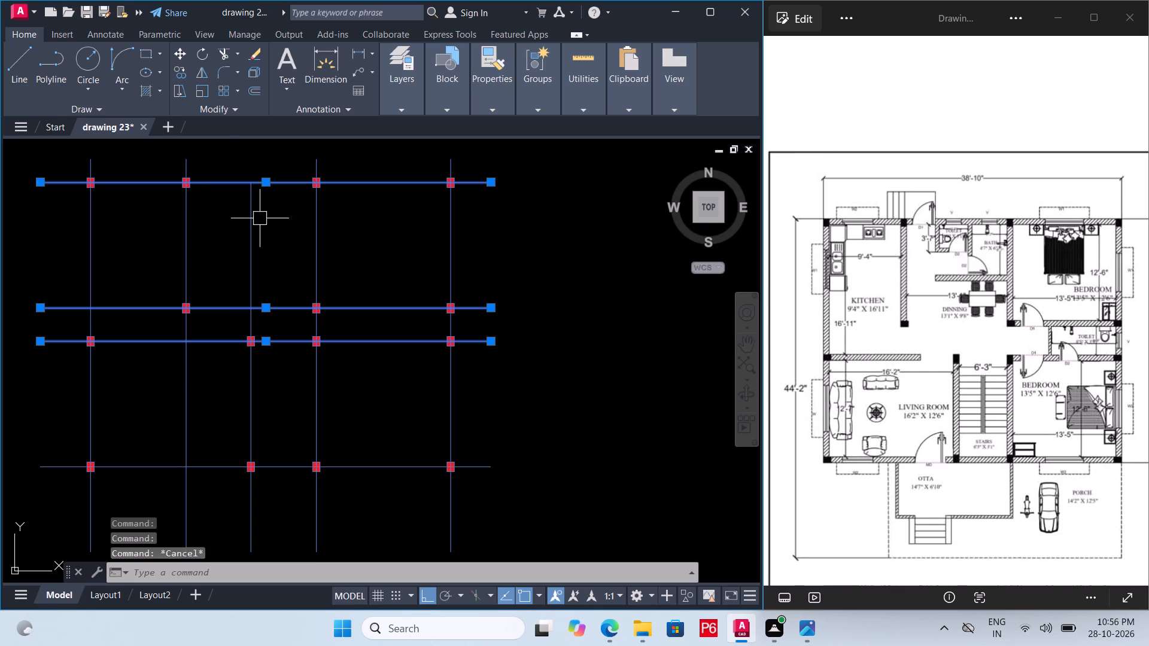
Save the drawing.
key(ctrl+s)
key(ctrl+s)
key(ctrl+s)
key(ctrl+s)
key(ctrl+s)
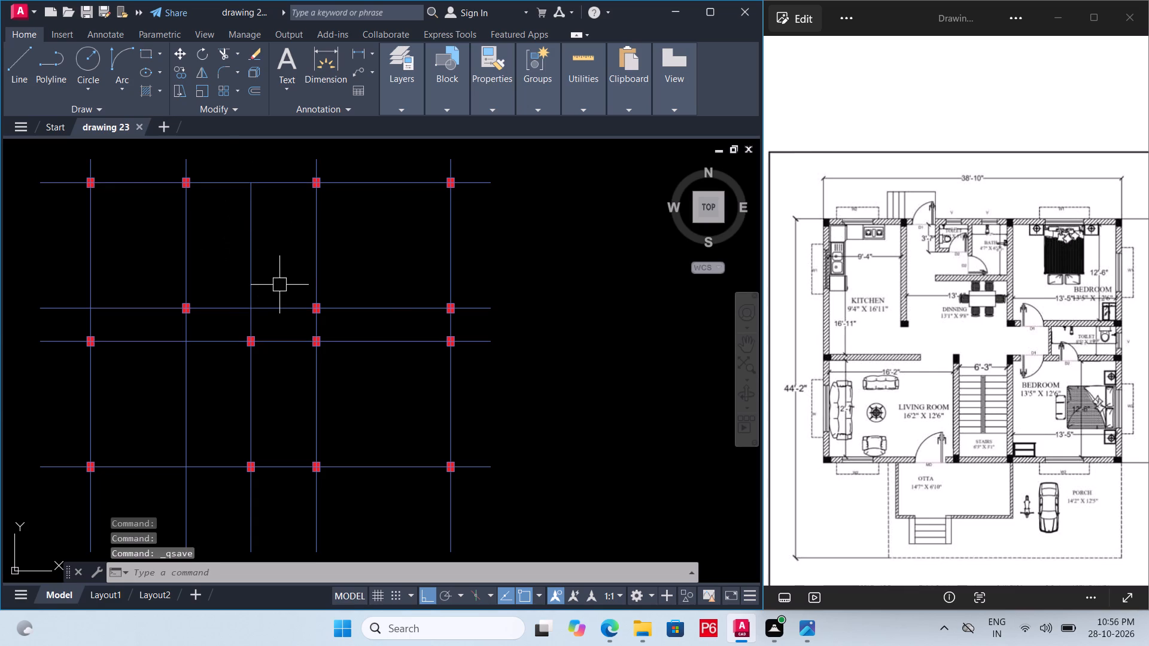
Rotate the column at the second vertical and upper-middle horizontal grid lines by 90° about its lower-right corner.
scroll(376, 312, down, 2)
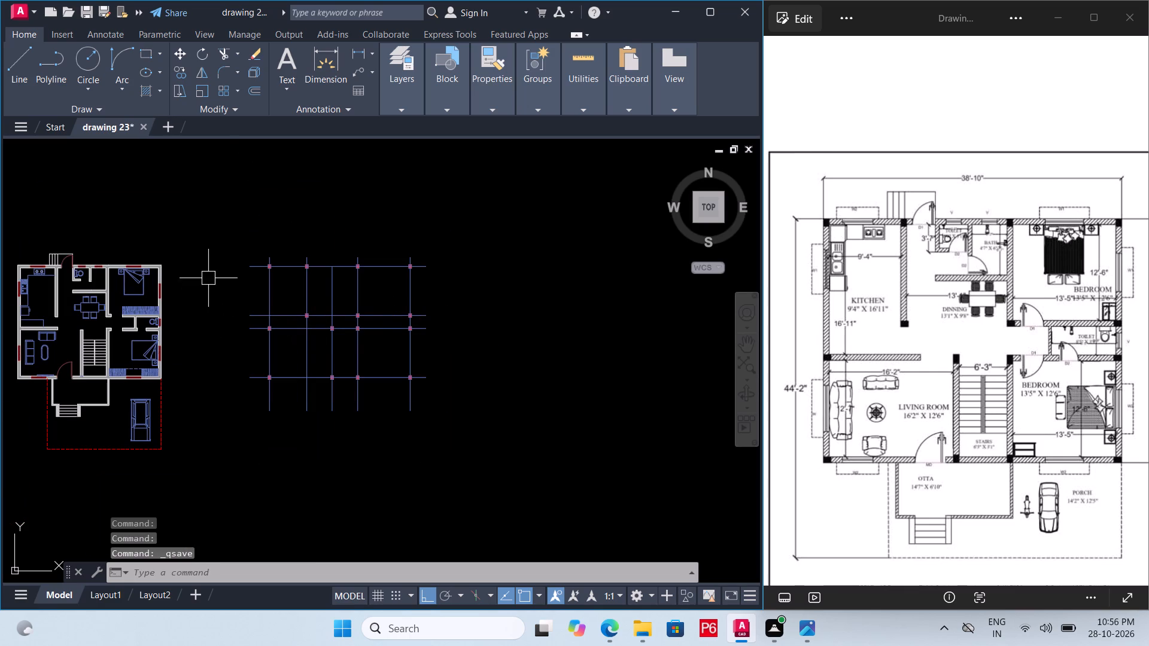
scroll(262, 267, up, 4)
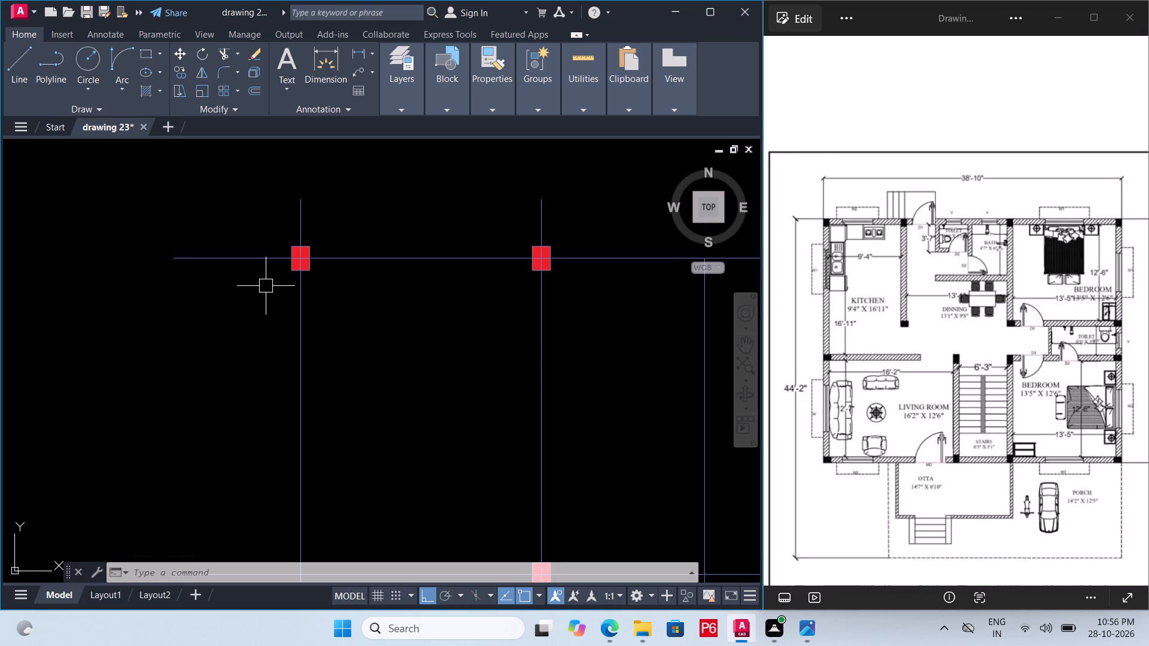
scroll(265, 286, down, 3)
scroll(337, 362, up, 2)
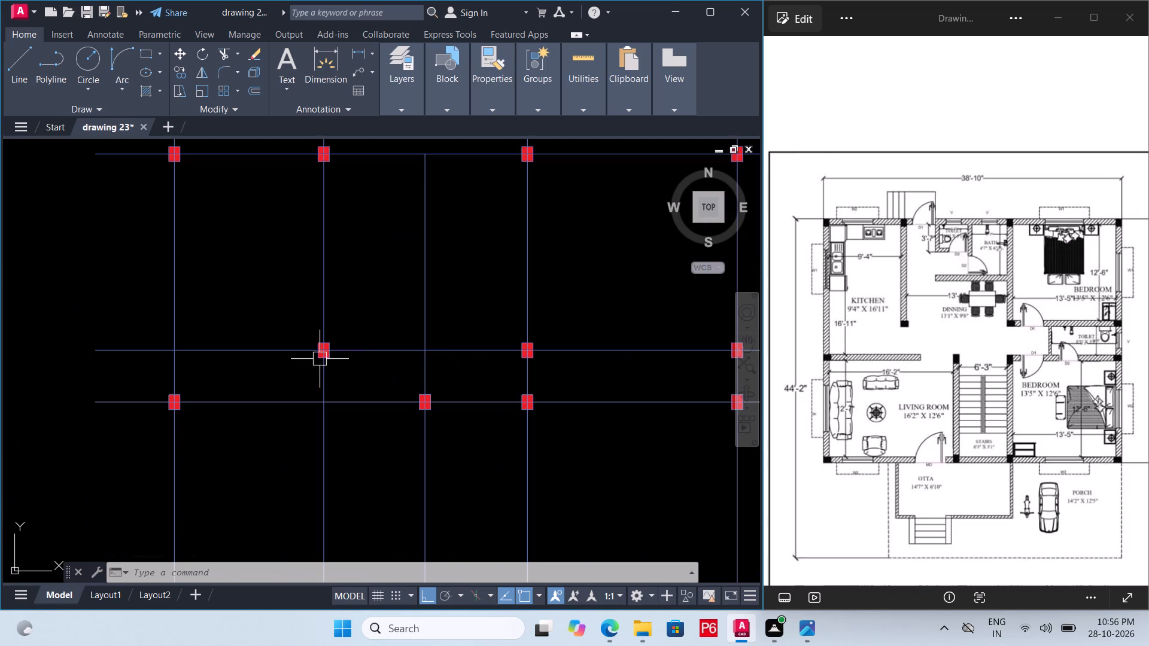
scroll(319, 359, up, 1)
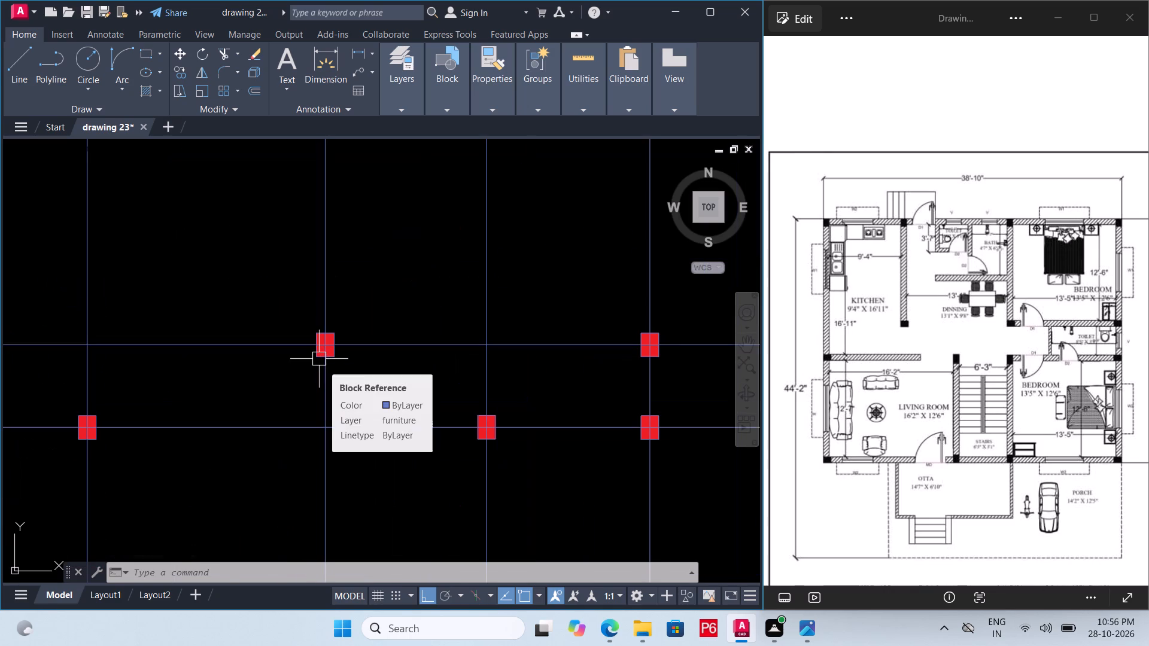
scroll(324, 359, up, 2)
click(348, 350)
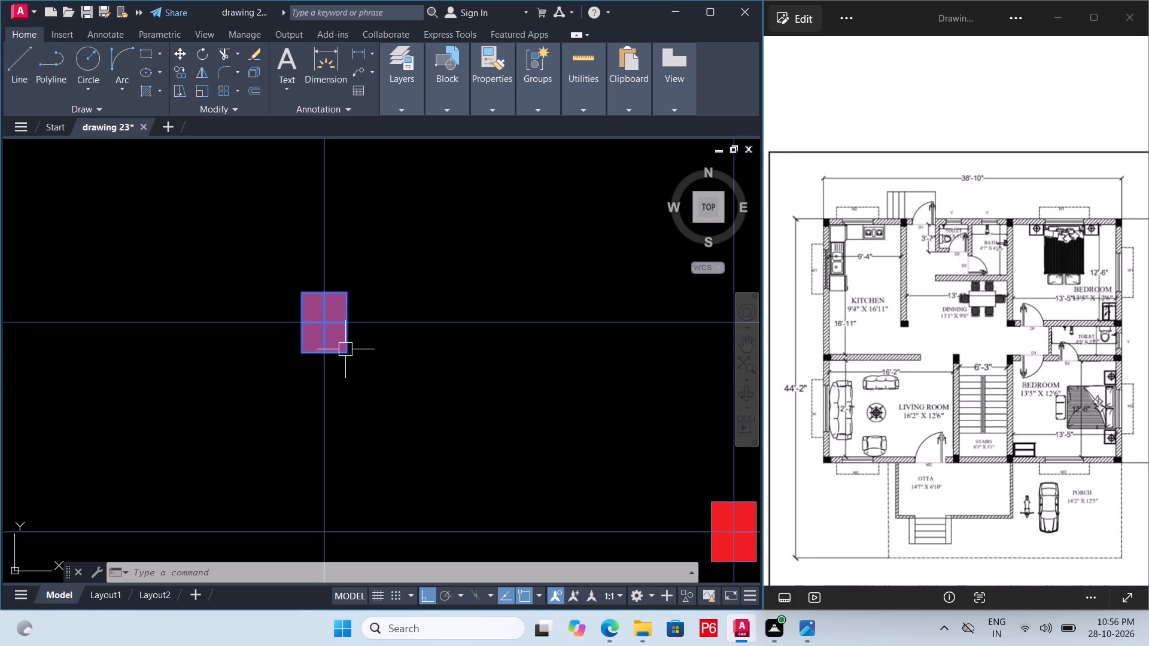
text(RO)
key(space)
drag(345, 349, 351, 345)
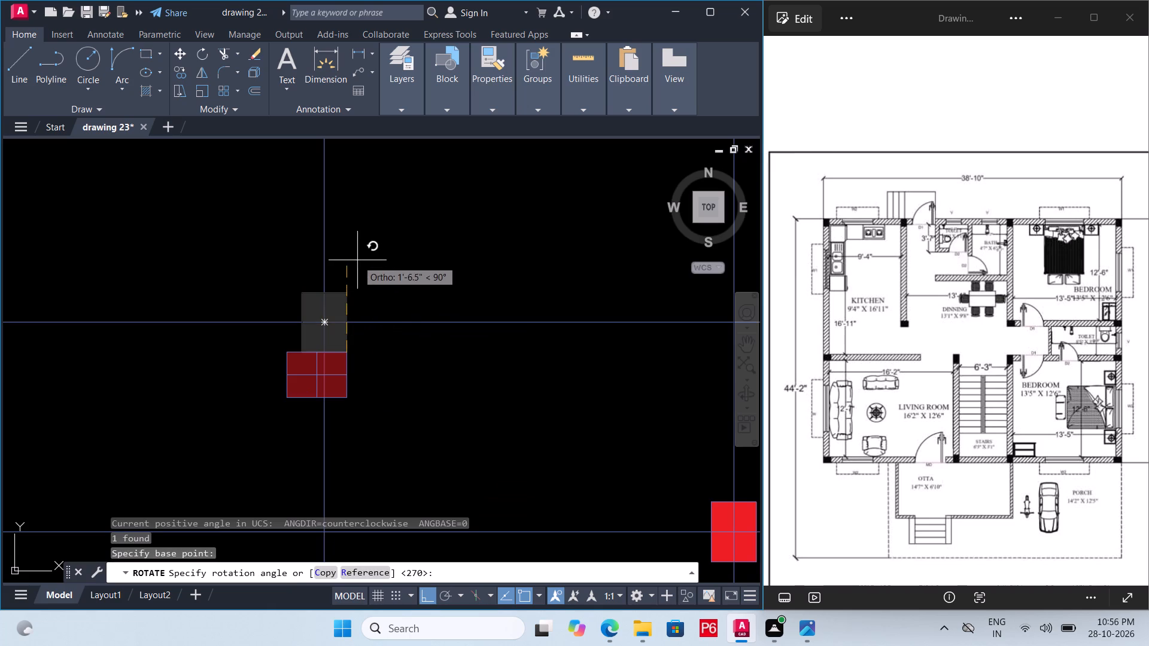
click(357, 260)
Move the rotated column by its centre back onto the intersection of the second vertical and upper-middle horizontal grid lines.
click(342, 373)
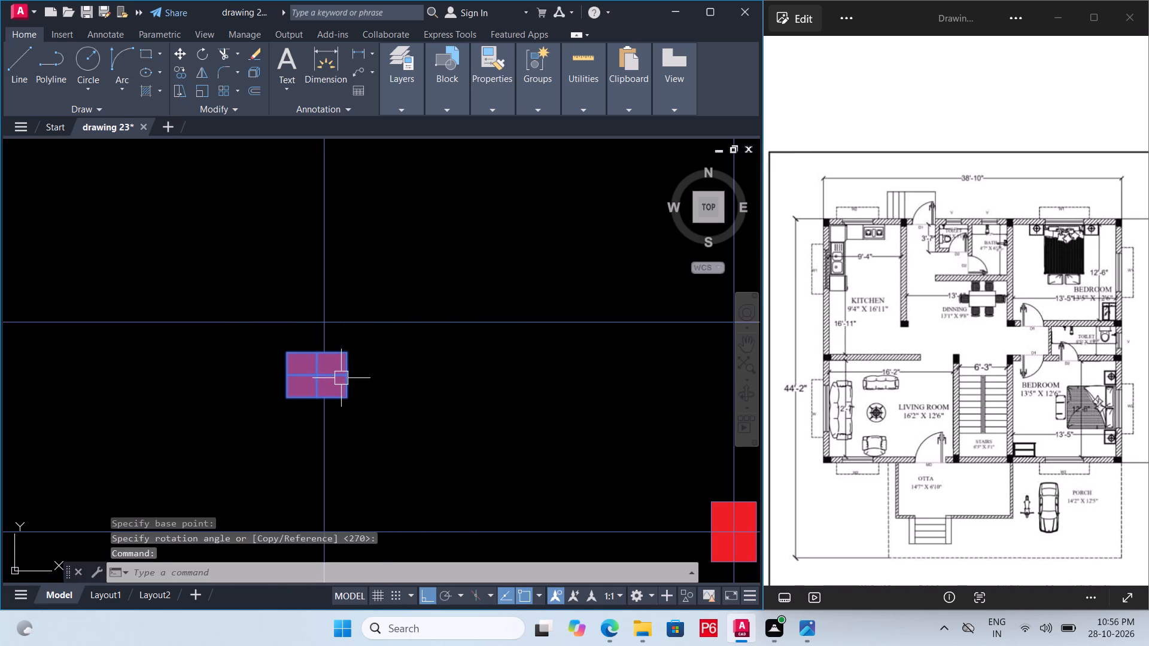
key(m)
key(space)
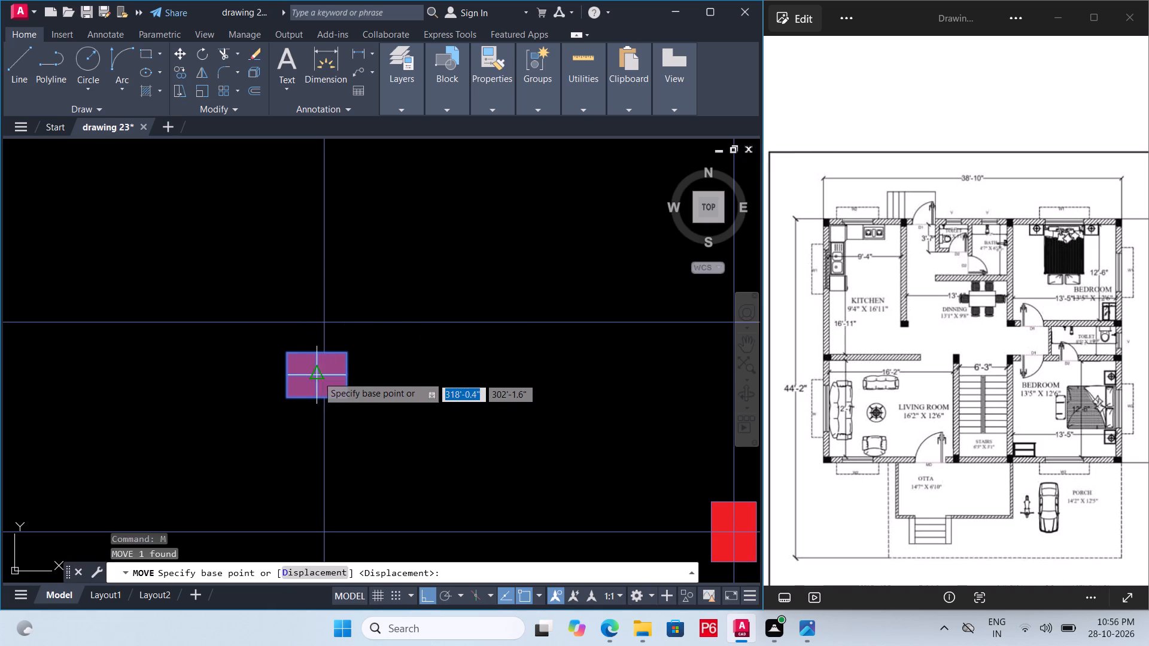
click(318, 376)
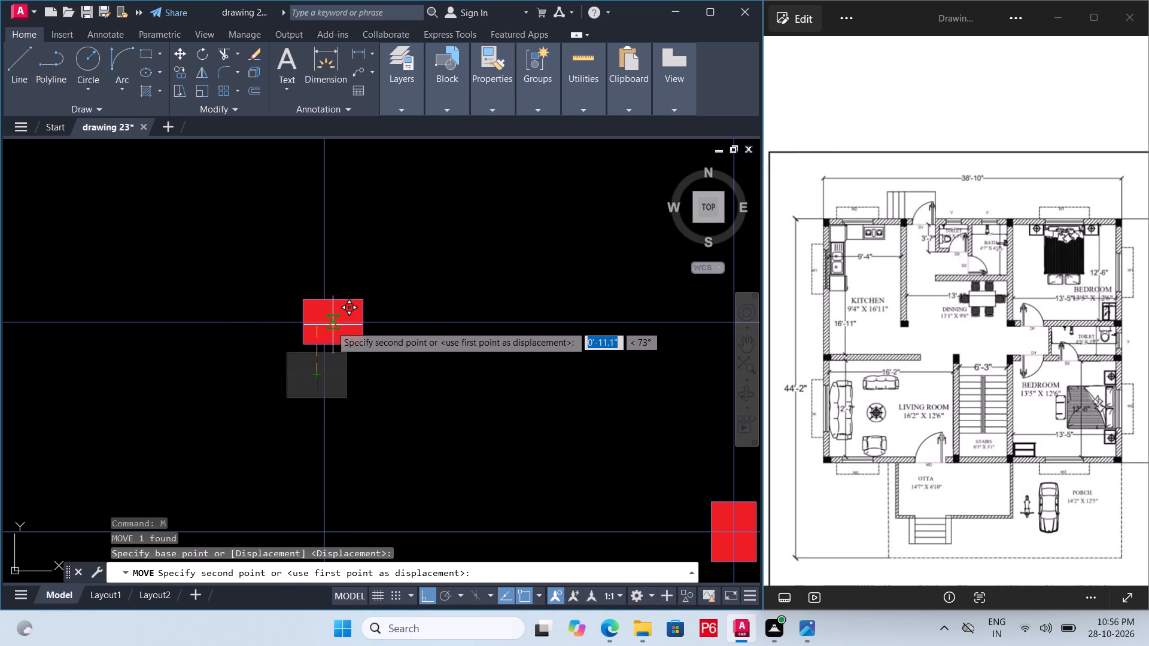
click(321, 321)
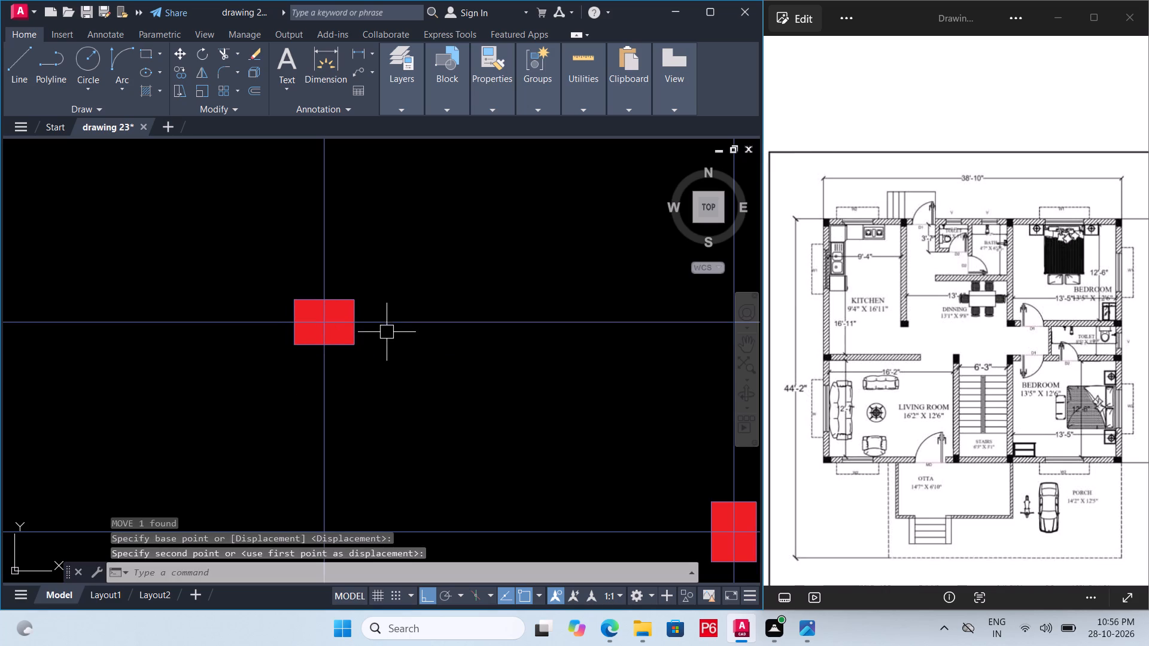
Save the drawing.
scroll(351, 340, down, 2)
key(ctrl+s)
key(ctrl+s)
Delete the columns where the fourth and fifth vertical grid lines cross the upper-middle horizontal grid line.
scroll(327, 338, down, 1)
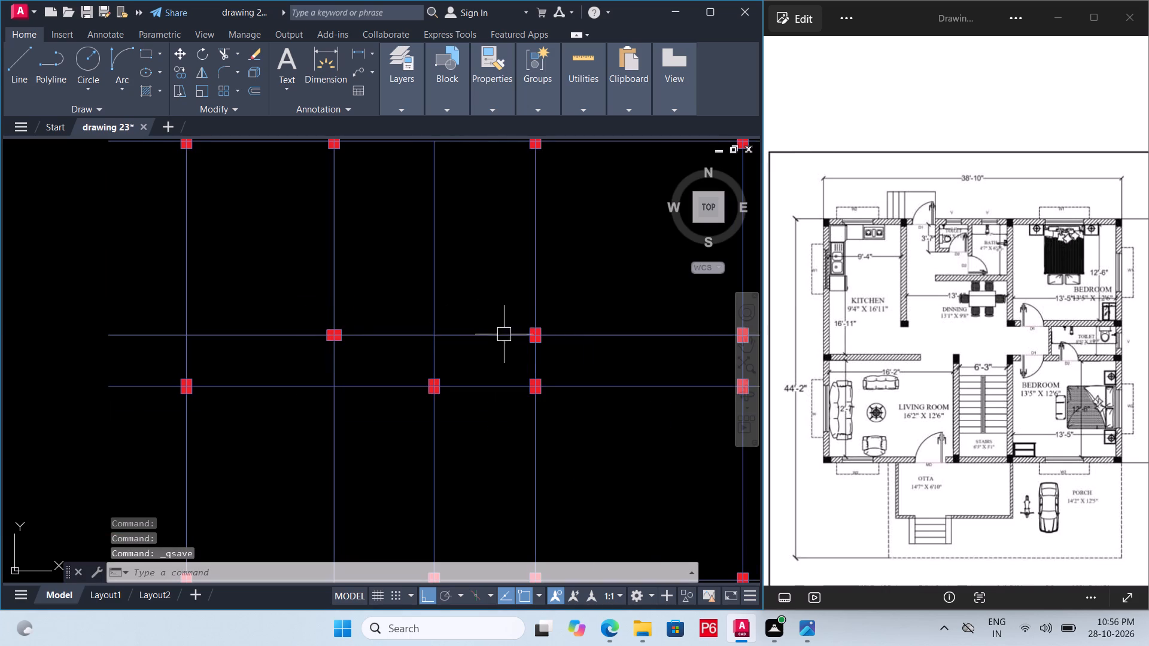
scroll(554, 352, up, 3)
click(500, 312)
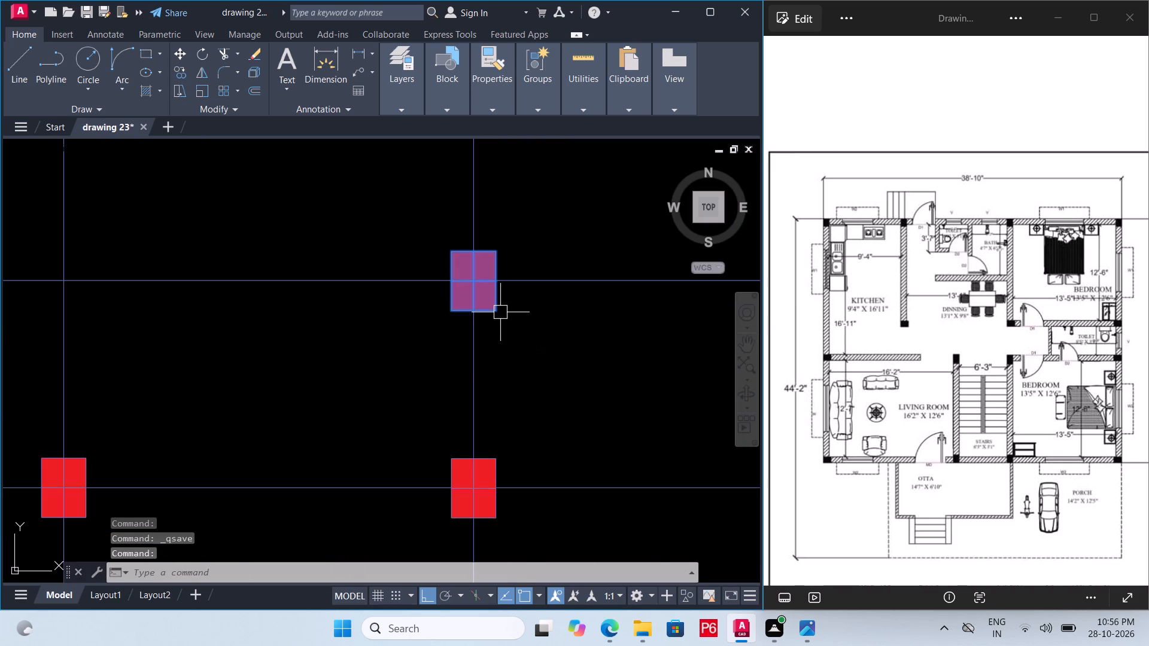
key(Delete)
scroll(431, 285, down, 4)
scroll(579, 307, up, 3)
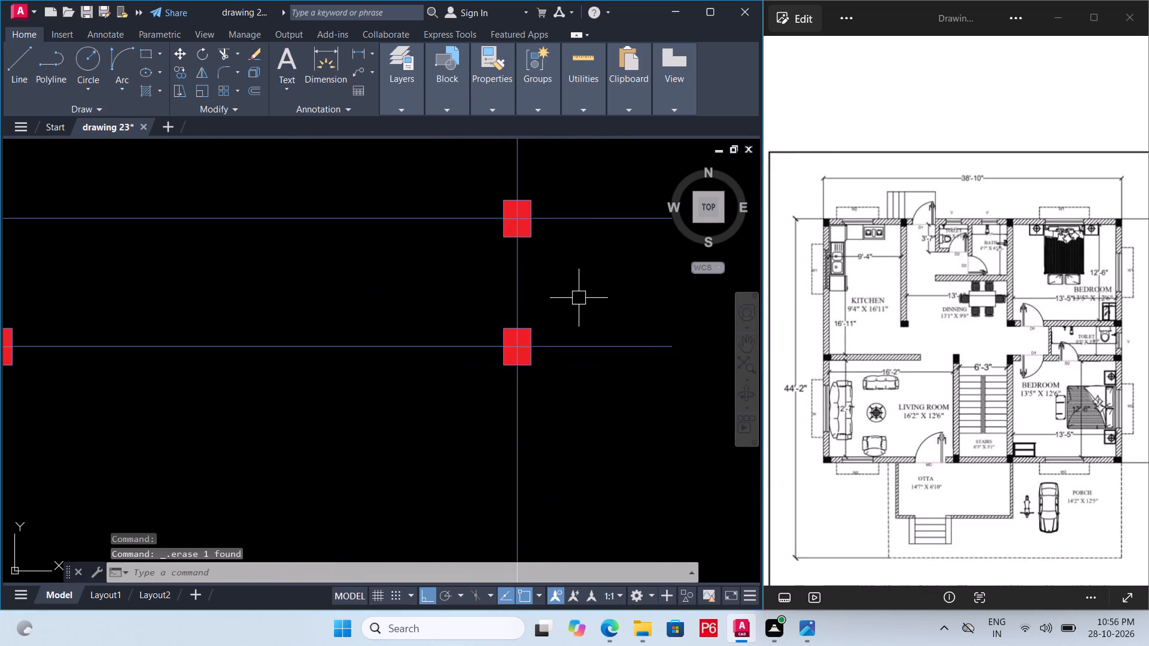
click(536, 238)
key(Delete)
Copy the rotated column by its centre from the second vertical grid line to the fourth and fifth ones along the upper-middle horizontal grid line.
scroll(594, 282, down, 3)
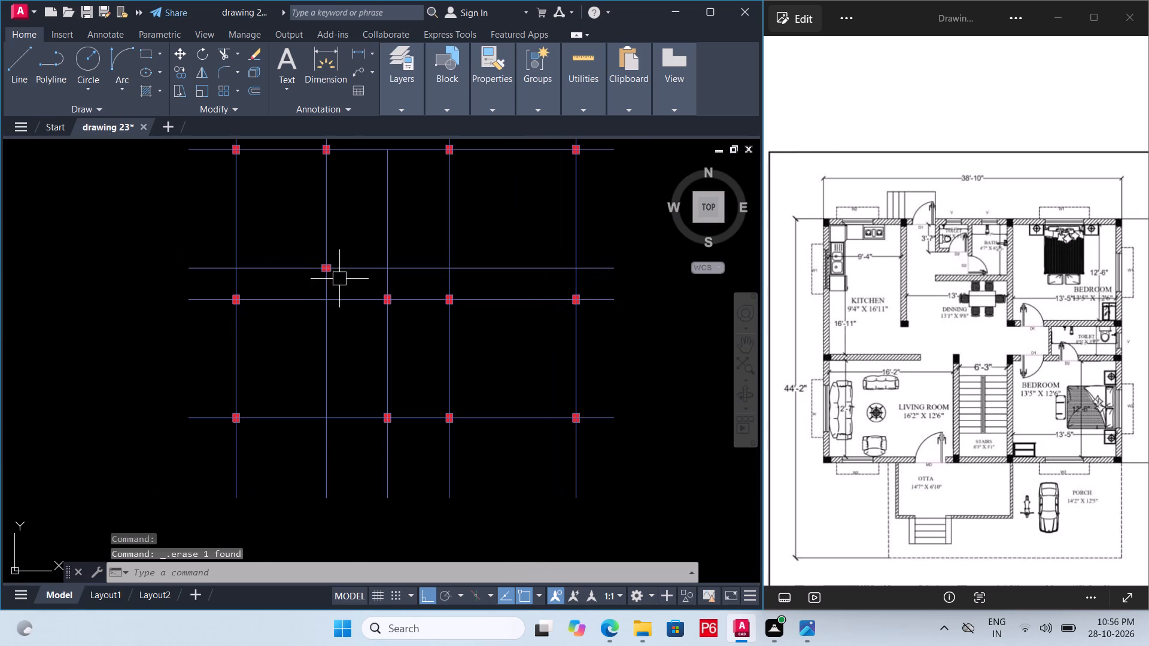
scroll(306, 279, up, 3)
click(399, 246)
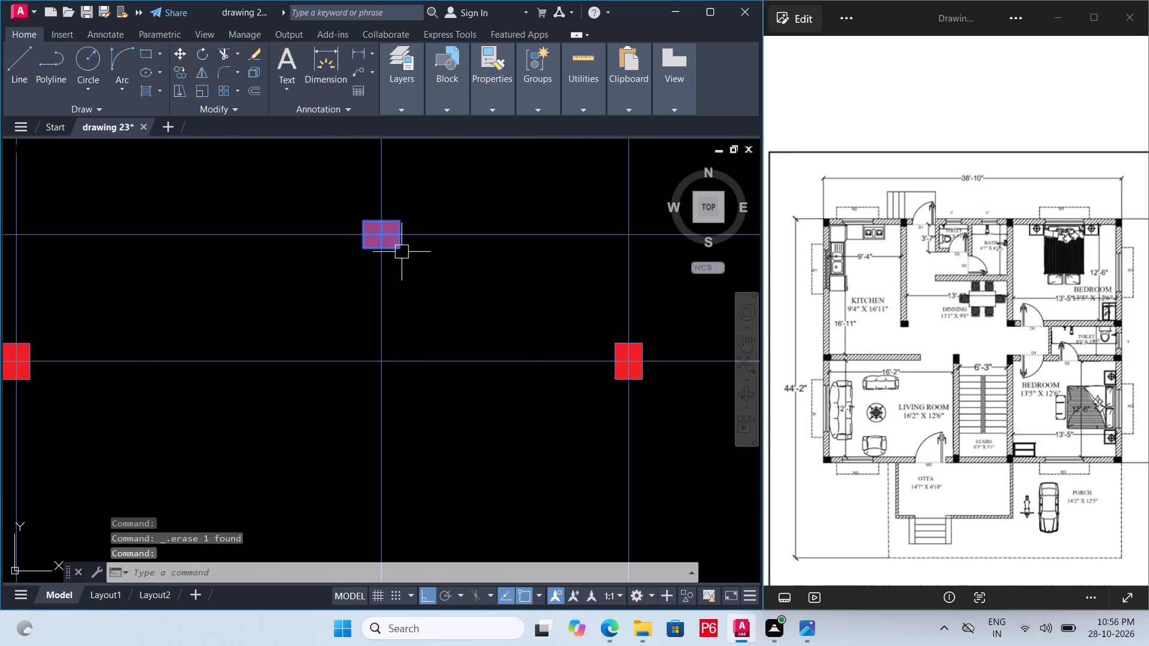
text(CO)
key(space)
scroll(388, 241, up, 2)
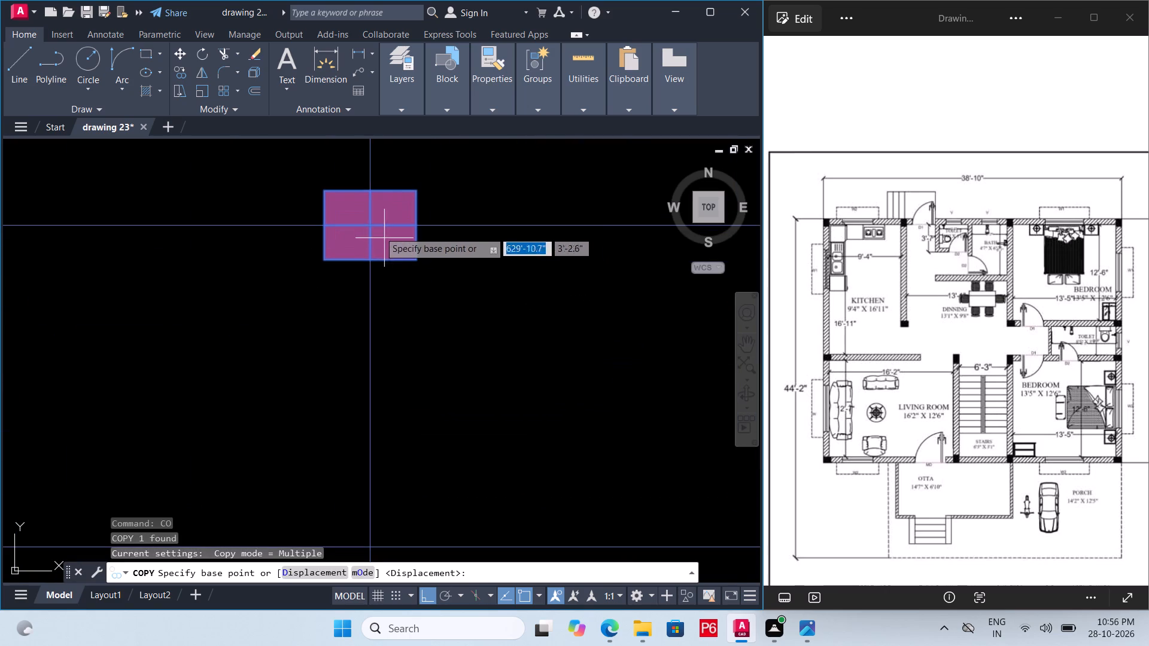
click(370, 221)
scroll(299, 298, down, 3)
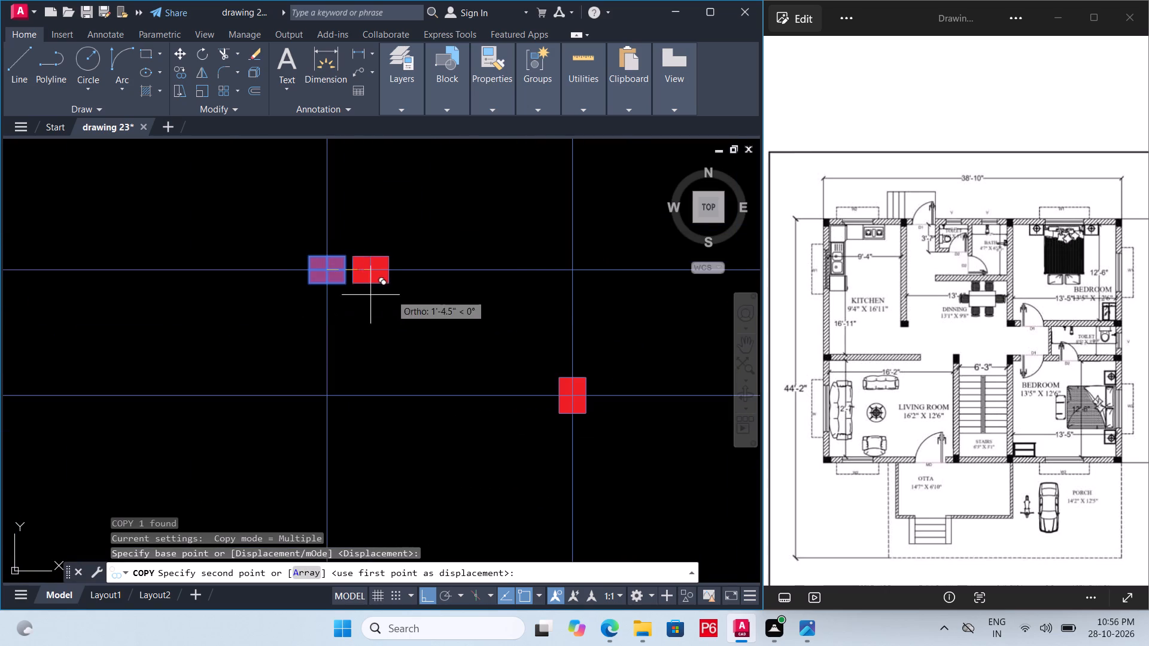
click(573, 270)
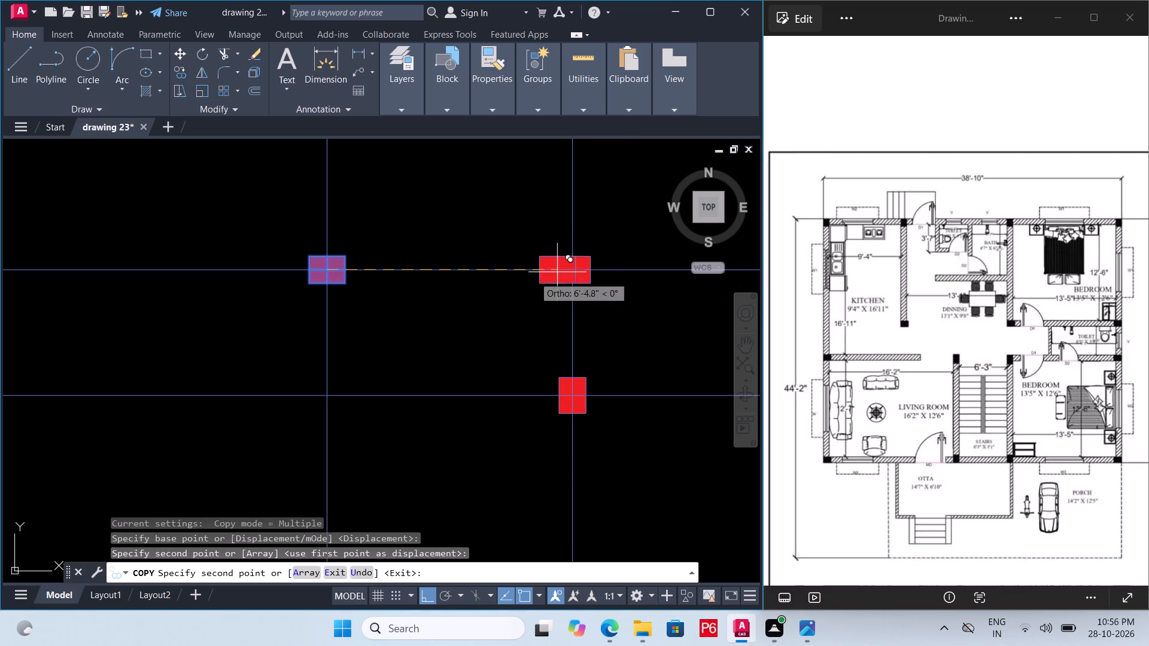
scroll(315, 305, down, 1)
key(ctrl+z)
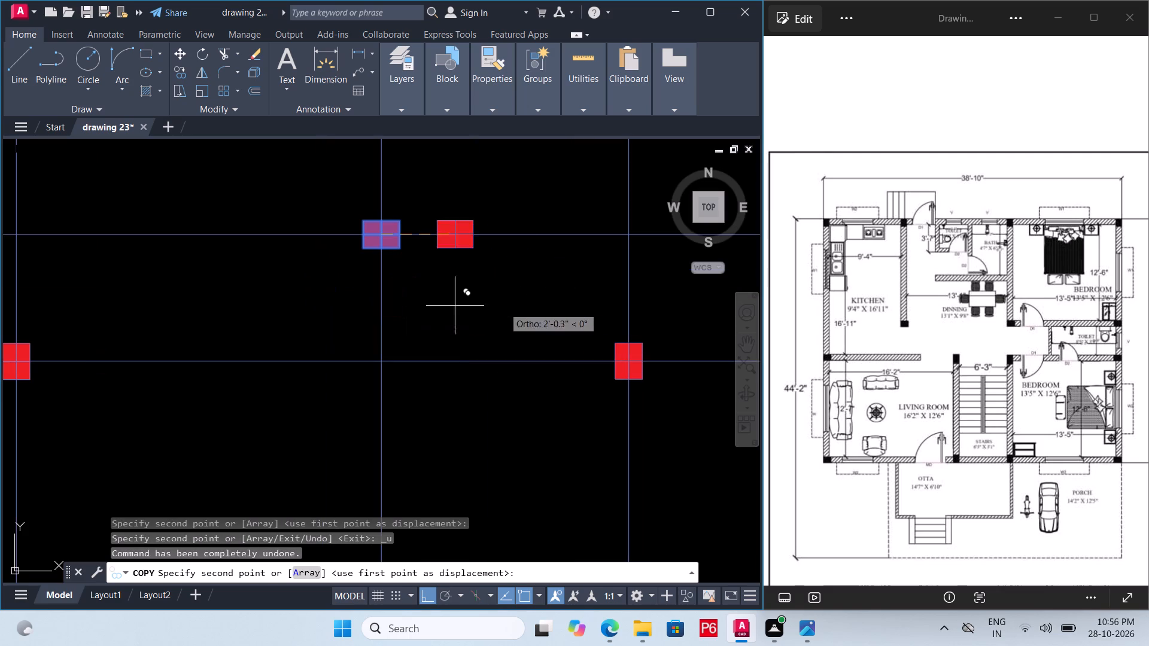
scroll(382, 315, down, 2)
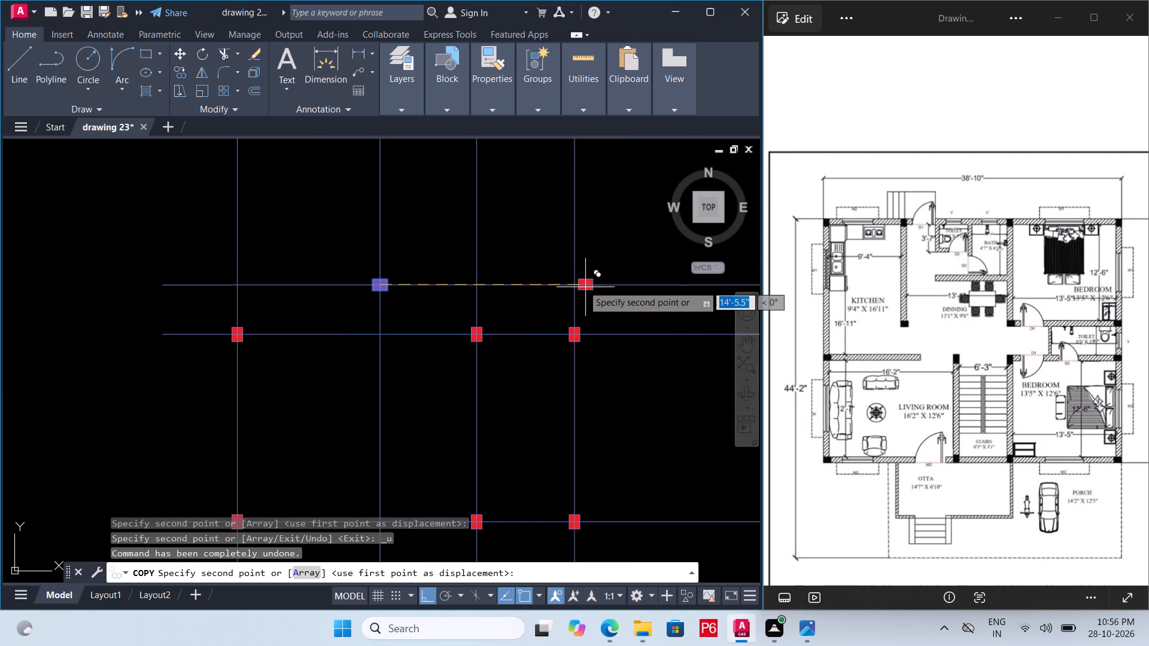
scroll(581, 284, up, 3)
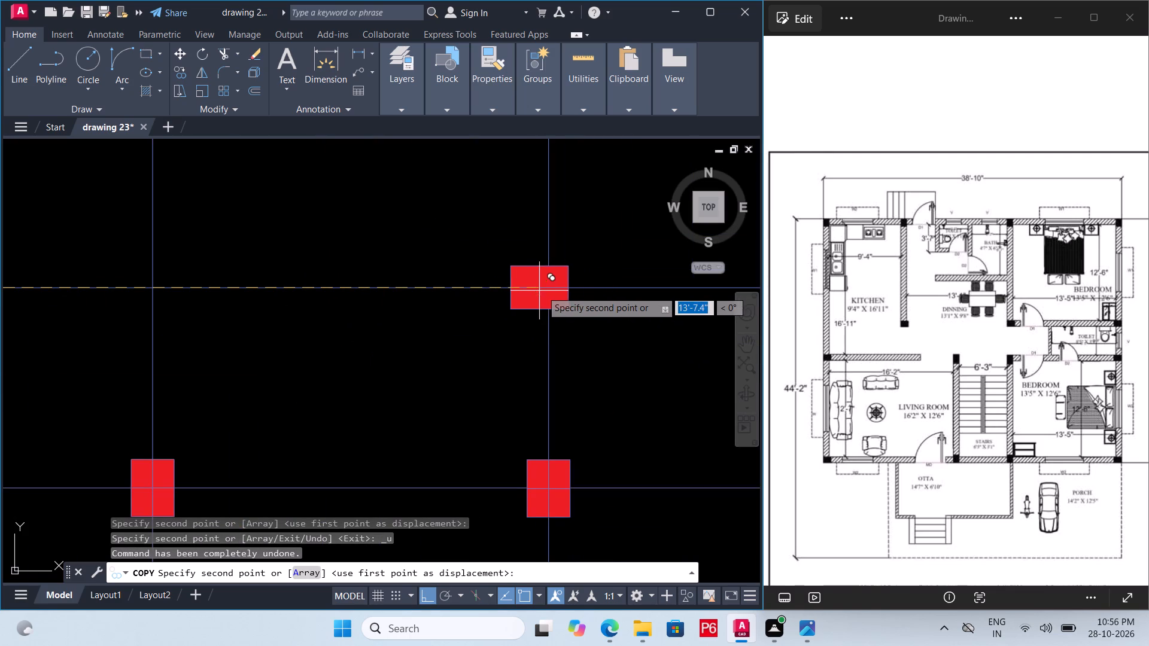
click(548, 290)
scroll(323, 294, down, 3)
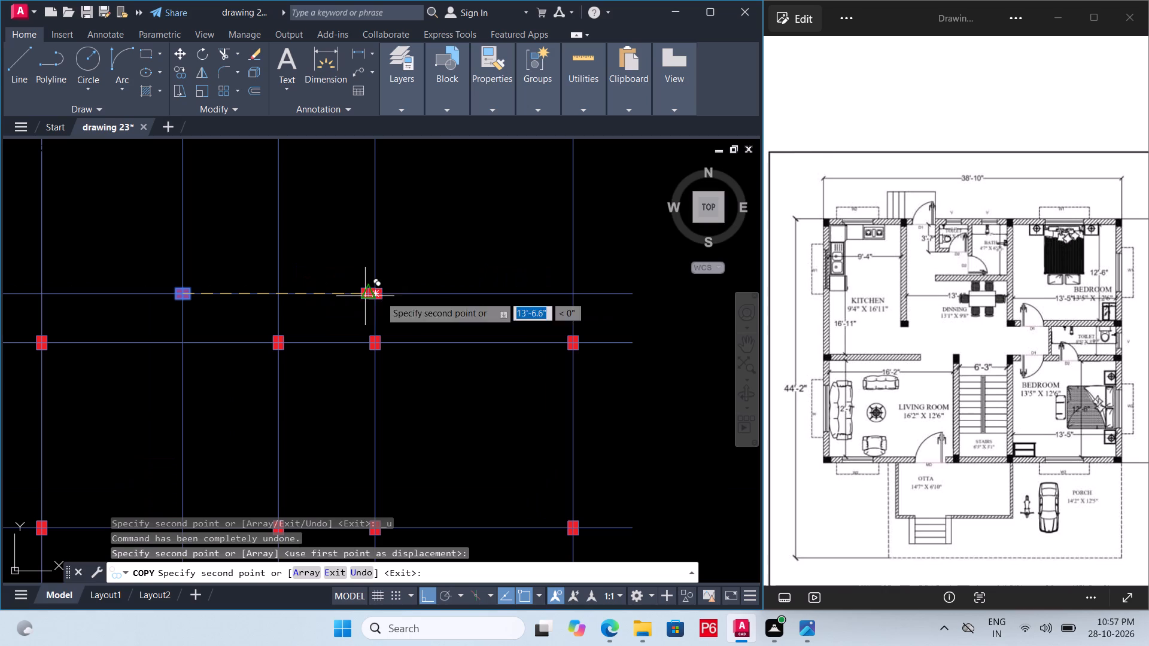
scroll(582, 297, up, 3)
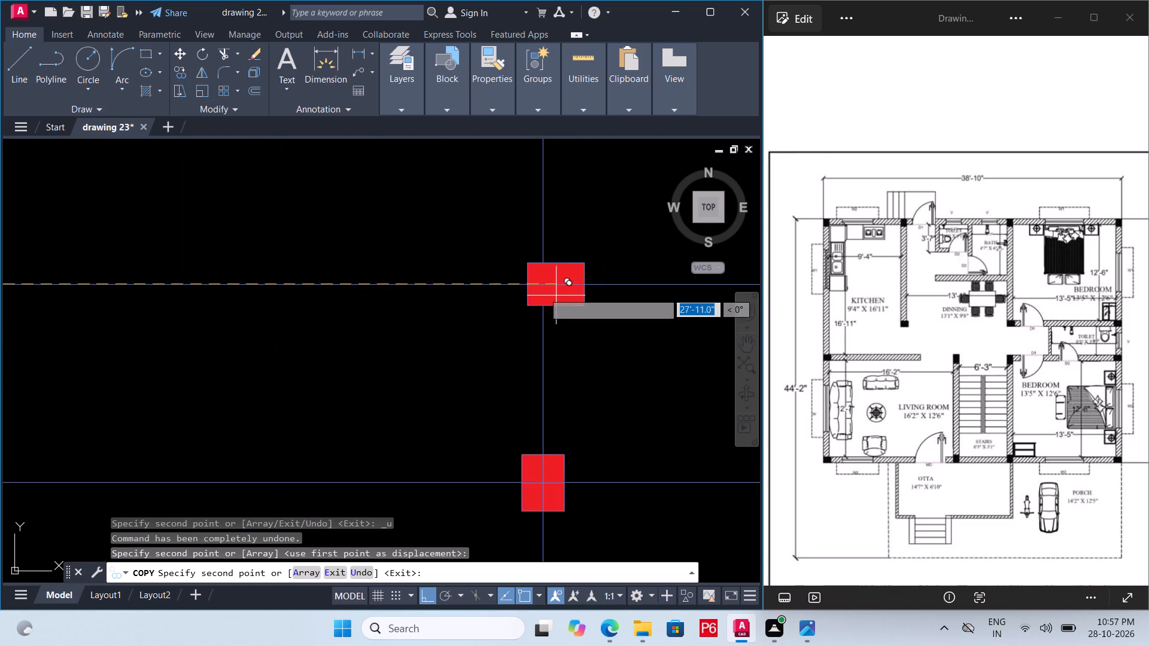
click(537, 290)
scroll(546, 284, down, 2)
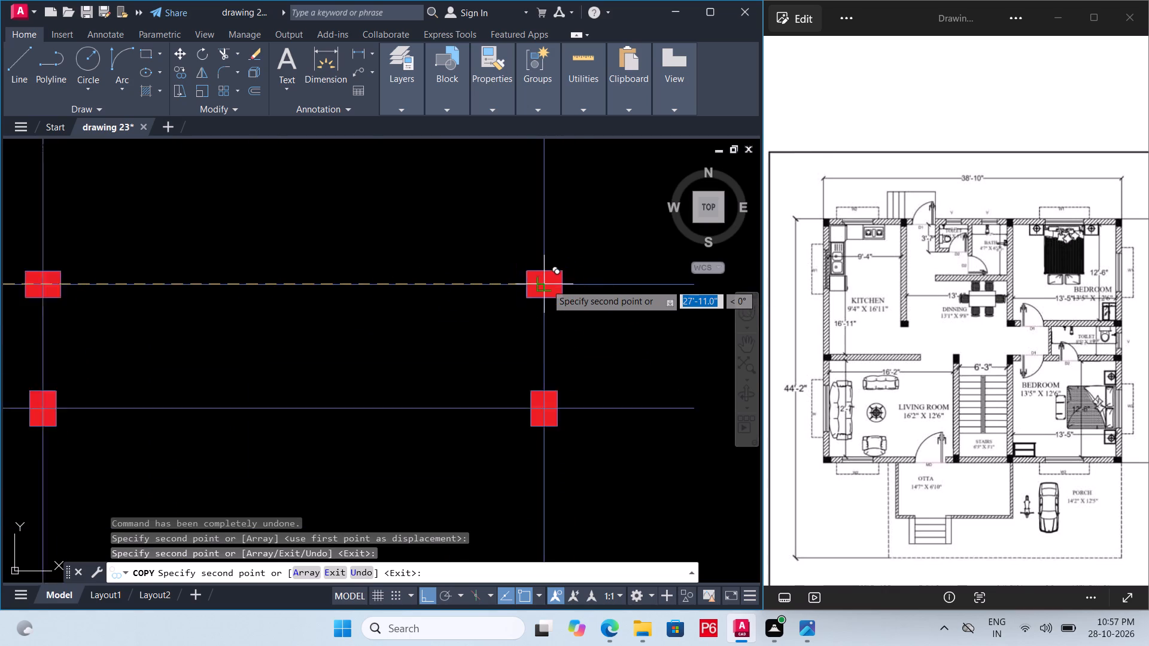
scroll(546, 284, down, 1)
Save the drawing.
key(ctrl+s)
key(ctrl+s)
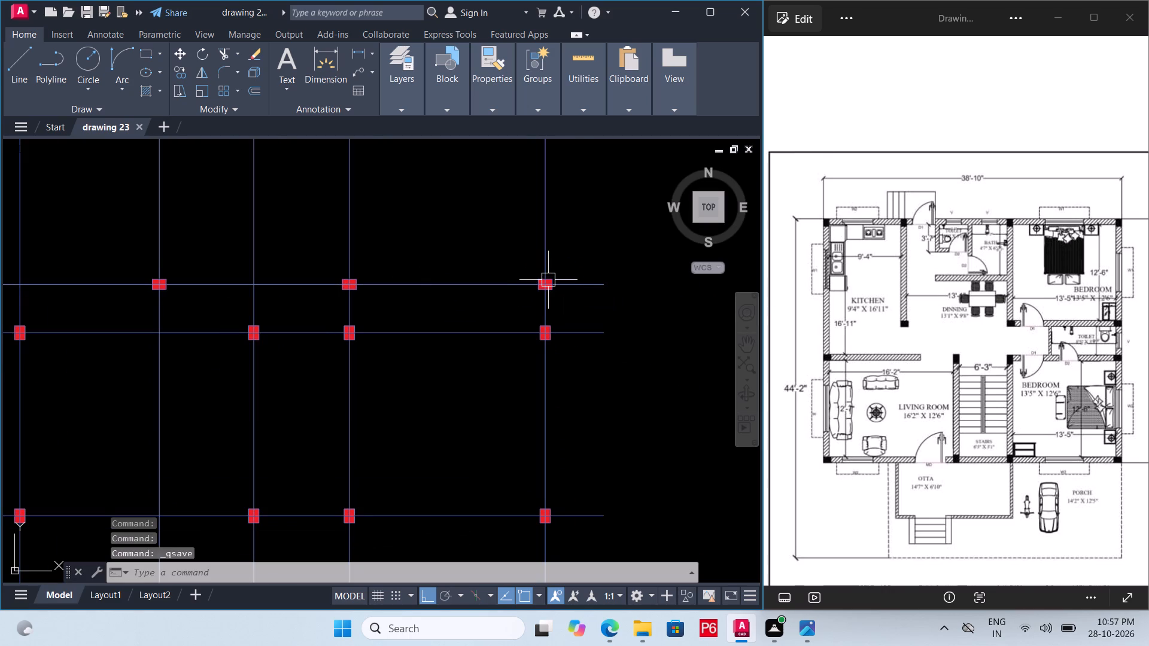
Delete the columns where the first and fifth vertical grid lines cross the lower-middle horizontal grid line.
scroll(540, 279, down, 1)
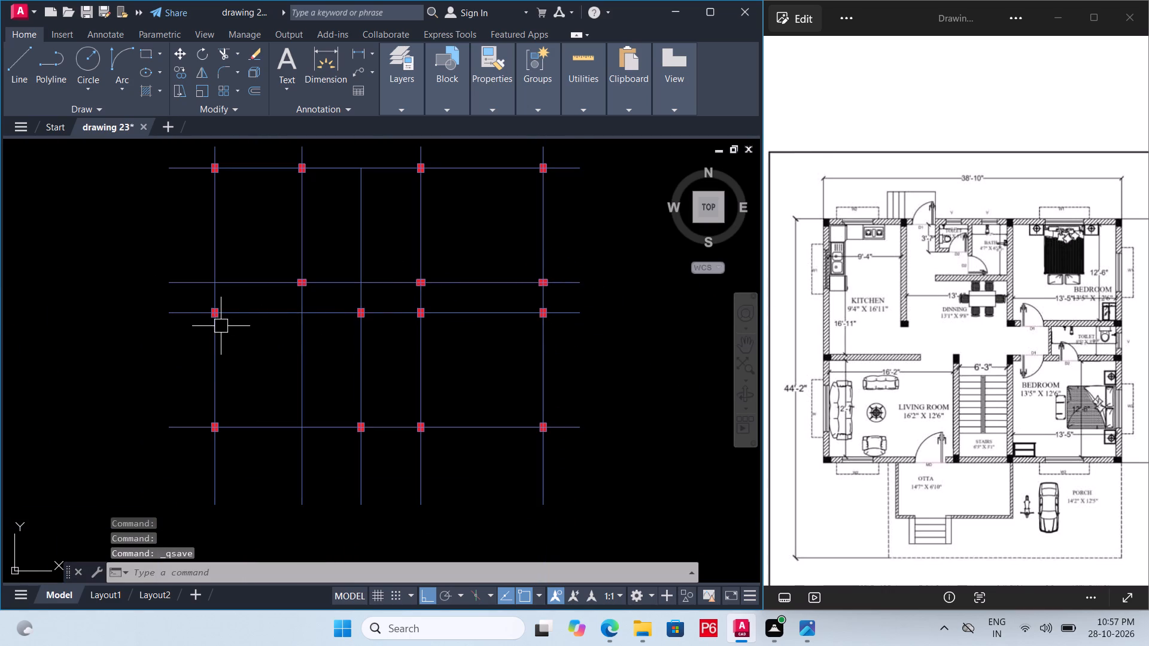
scroll(212, 324, up, 3)
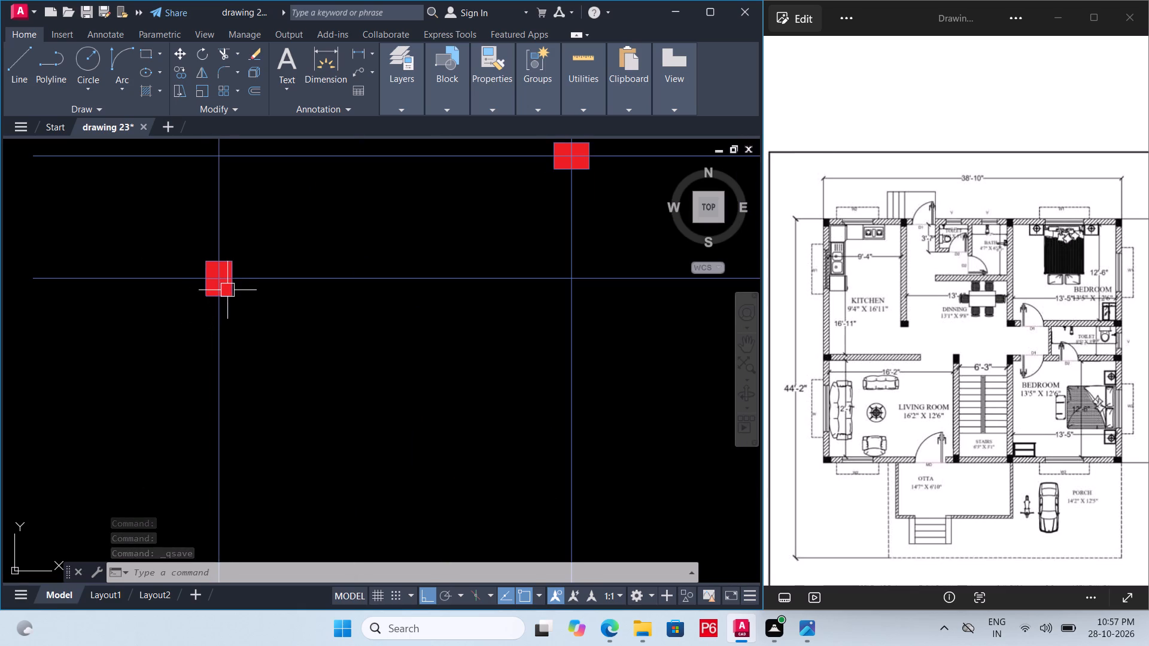
click(227, 290)
key(Delete)
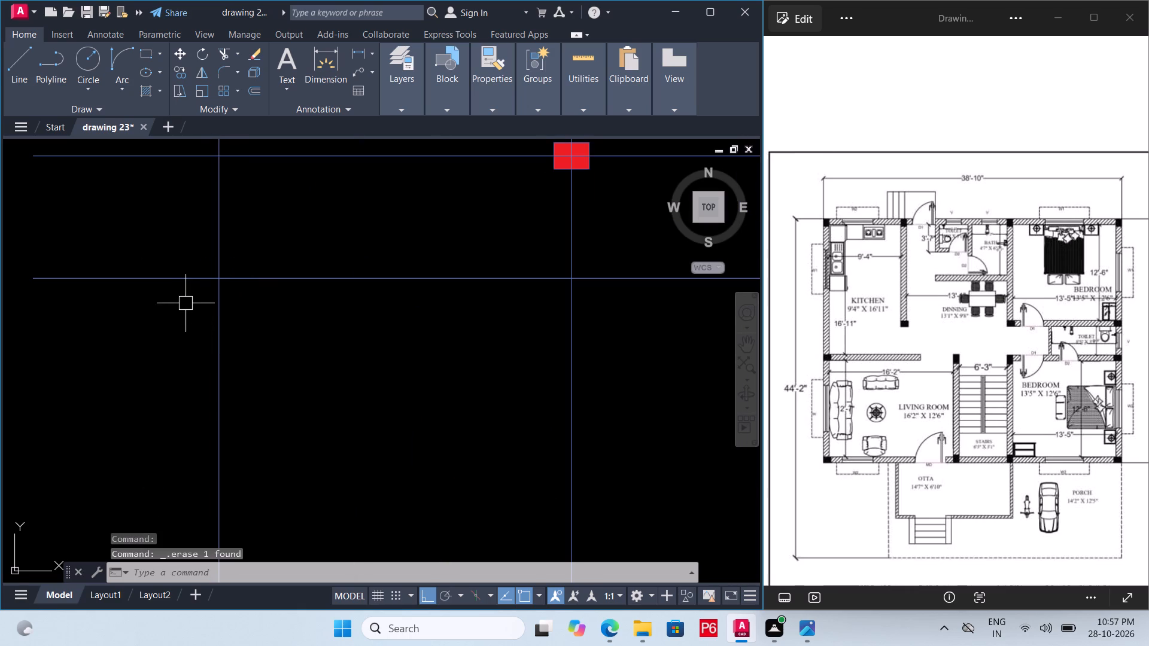
scroll(177, 306, down, 2)
scroll(265, 313, down, 1)
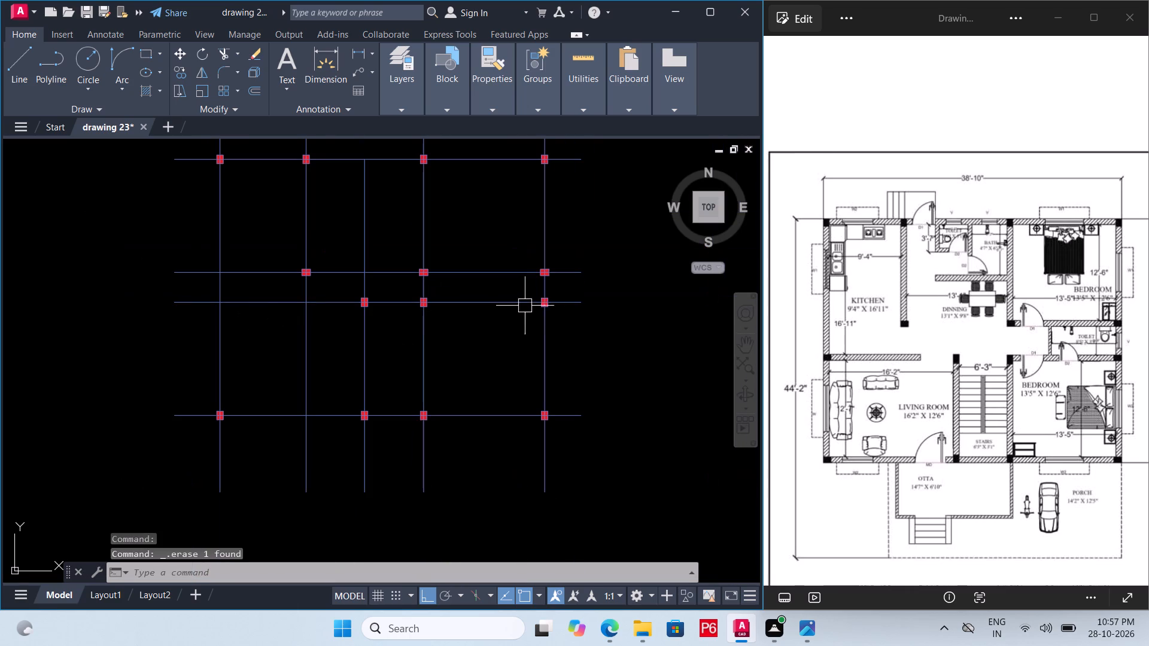
scroll(554, 310, up, 3)
click(524, 294)
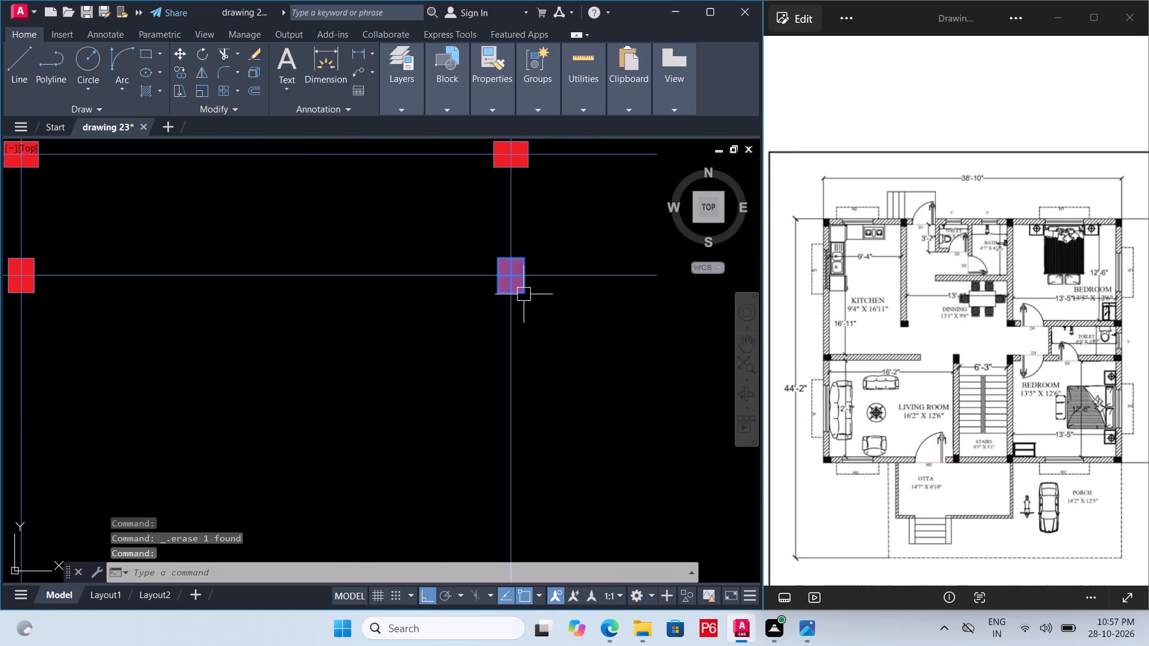
key(Delete)
Delete the two outer columns on the bottom horizontal grid line, at the fifth and first vertical grid lines.
scroll(536, 285, down, 3)
scroll(532, 407, up, 2)
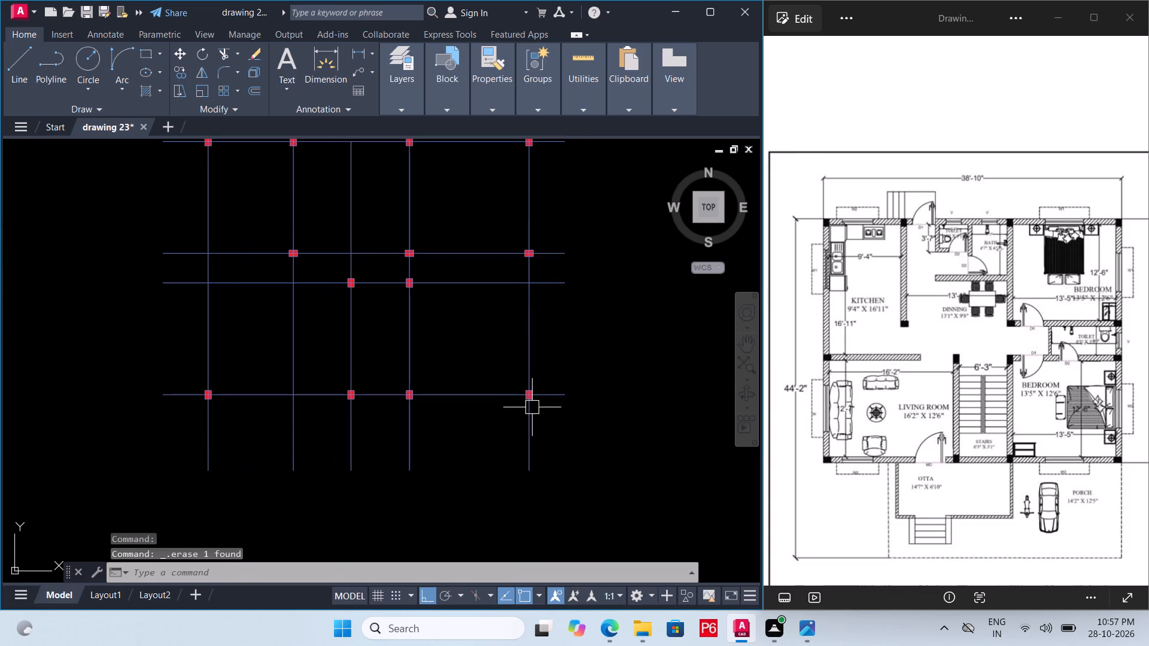
scroll(532, 407, up, 3)
click(519, 333)
key(Delete)
scroll(529, 334, down, 2)
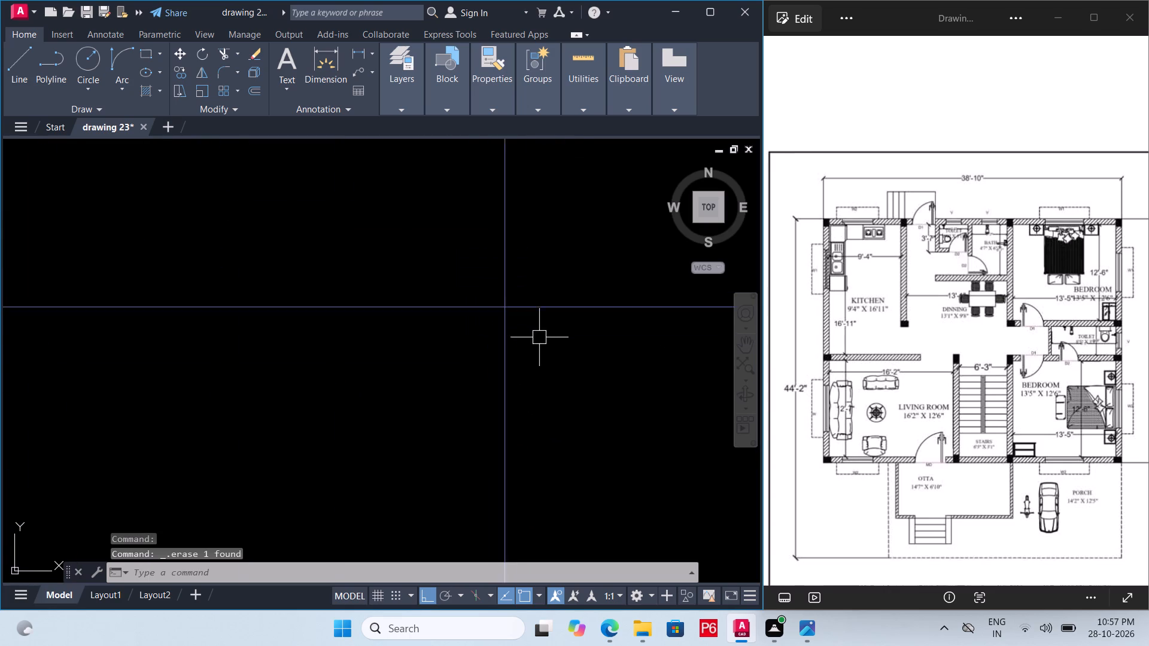
scroll(541, 337, down, 2)
scroll(11, 346, up, 2)
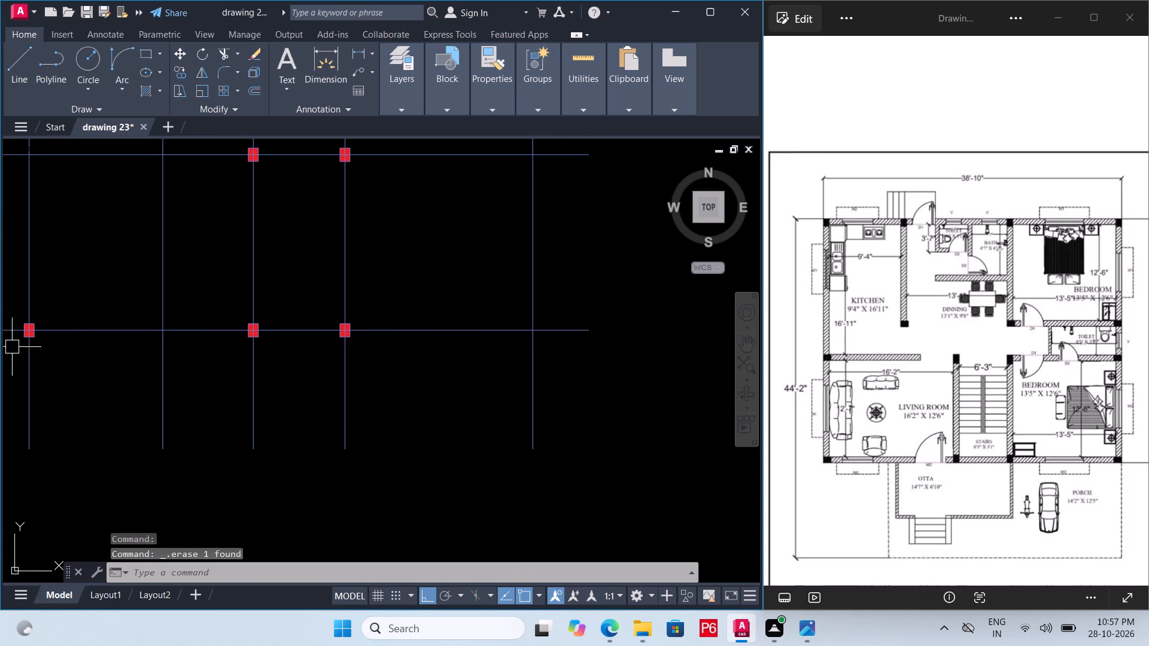
scroll(10, 345, up, 2)
click(151, 297)
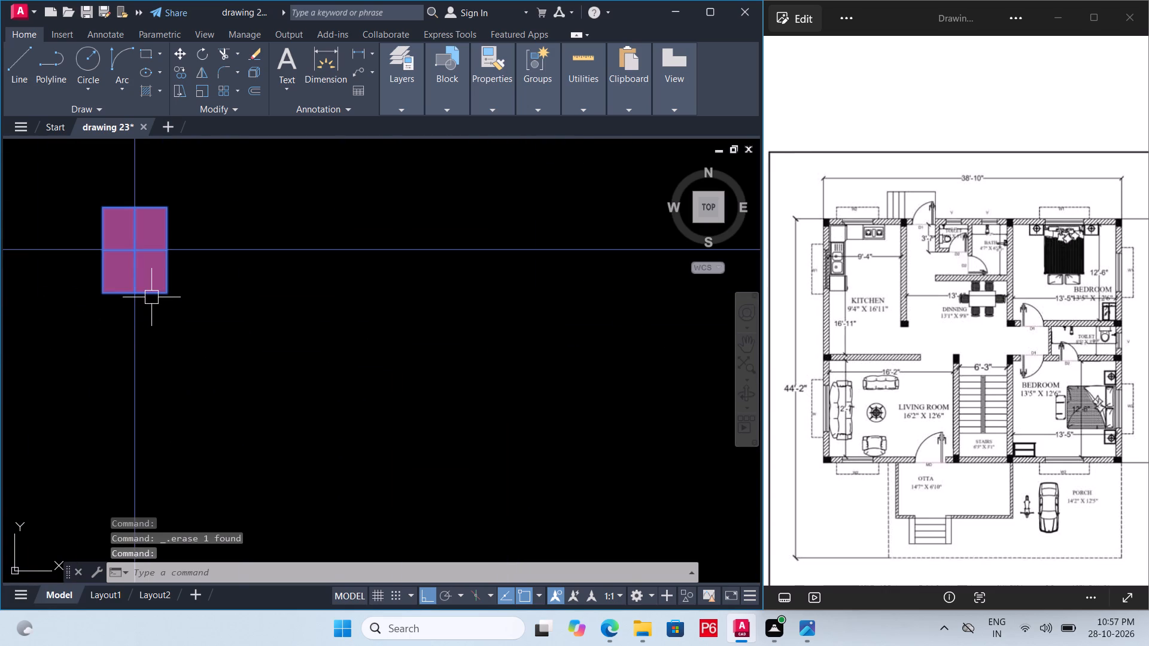
key(Delete)
Save the drawing.
key(ctrl+s)
key(ctrl+s)
key(ctrl+s)
key(ctrl+s)
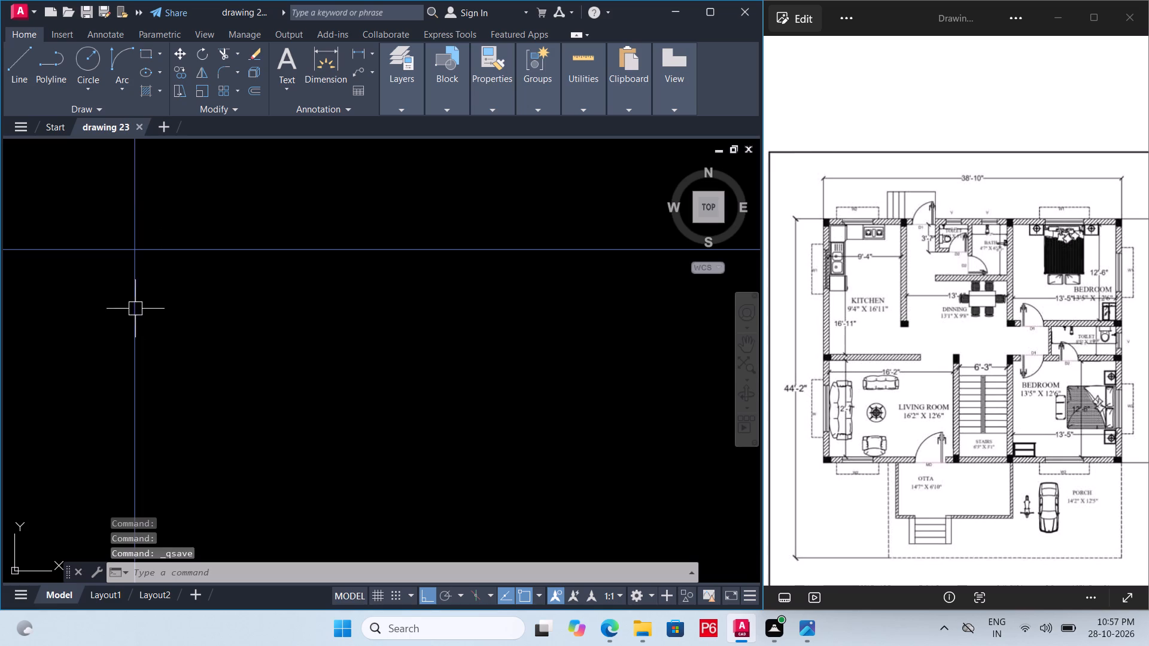
Copy the column at the second vertical and upper-middle horizontal grid lines to where the first and fifth verticals cross the lower-middle and bottom lines.
scroll(128, 344, down, 5)
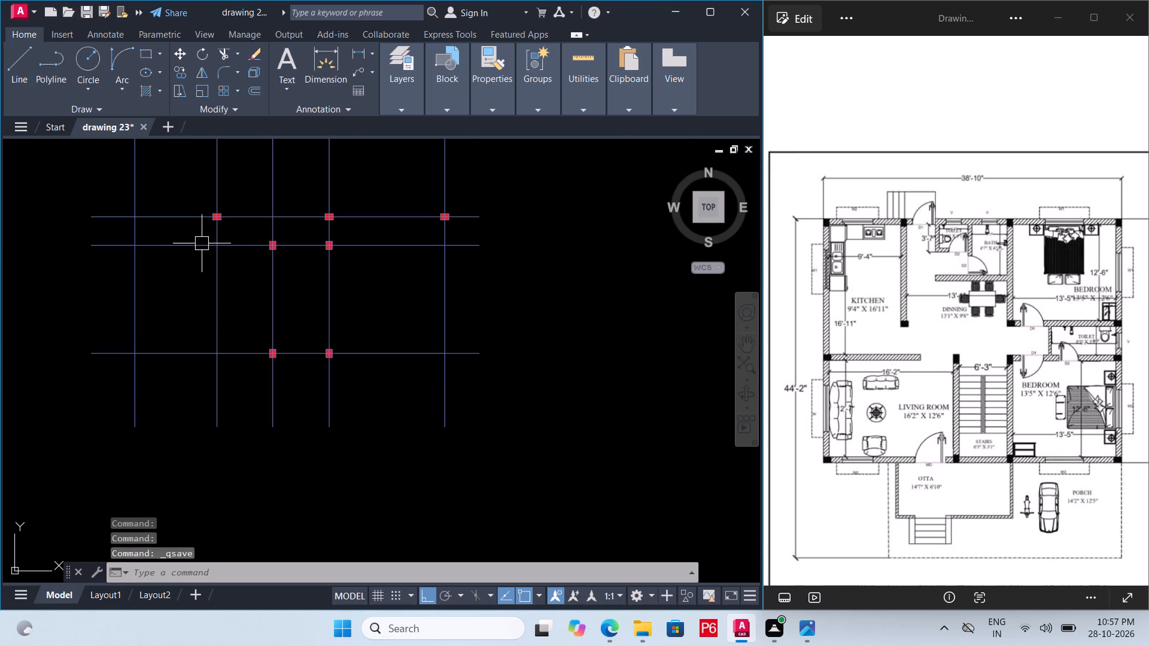
scroll(215, 237, up, 3)
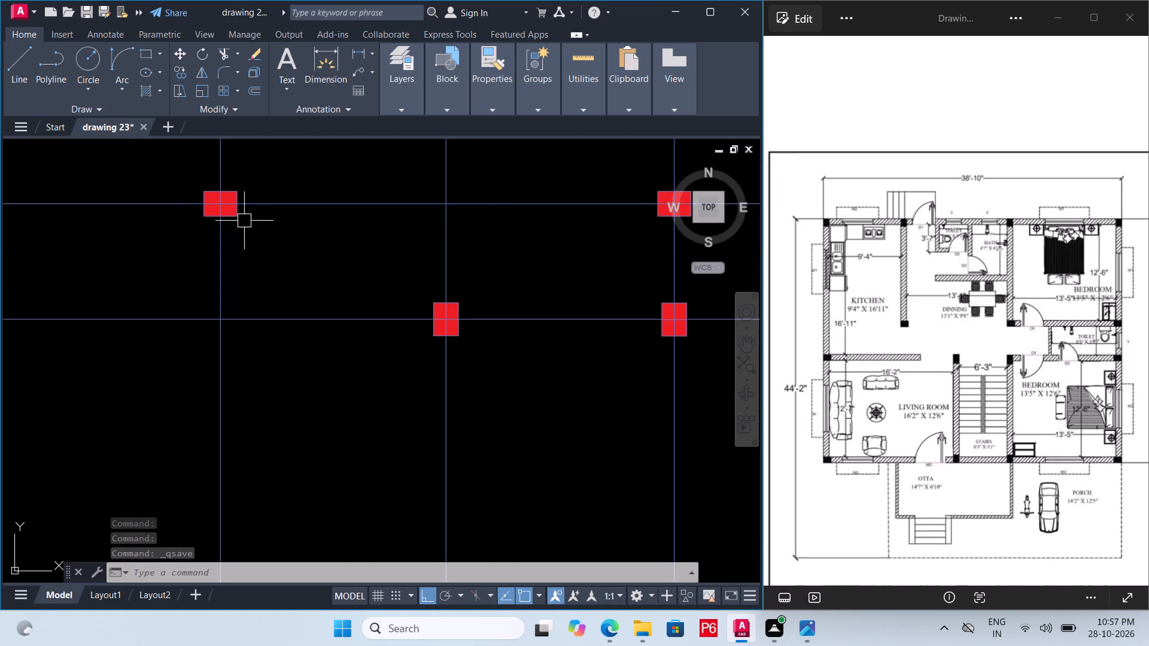
click(240, 218)
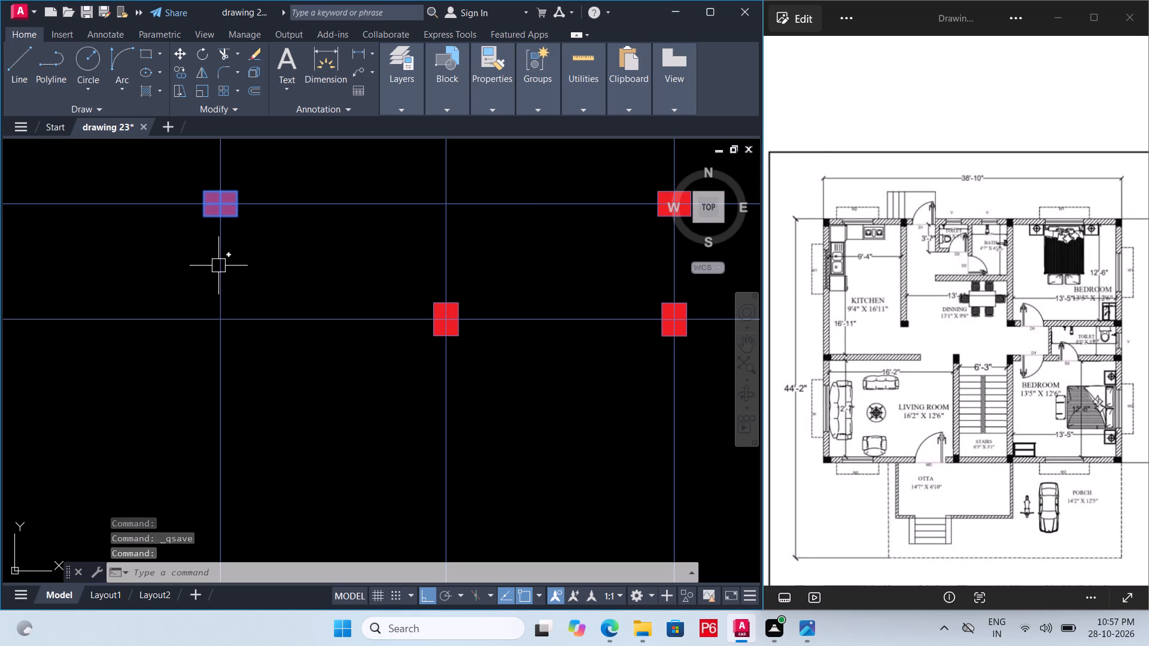
text(CO)
key(space)
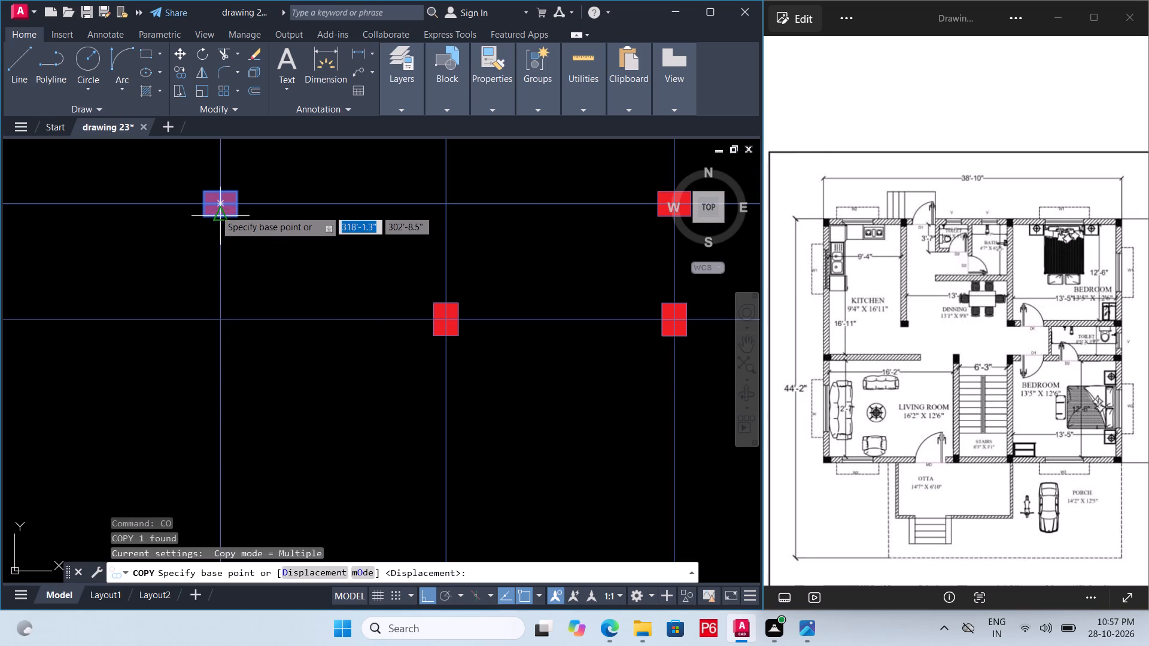
click(218, 202)
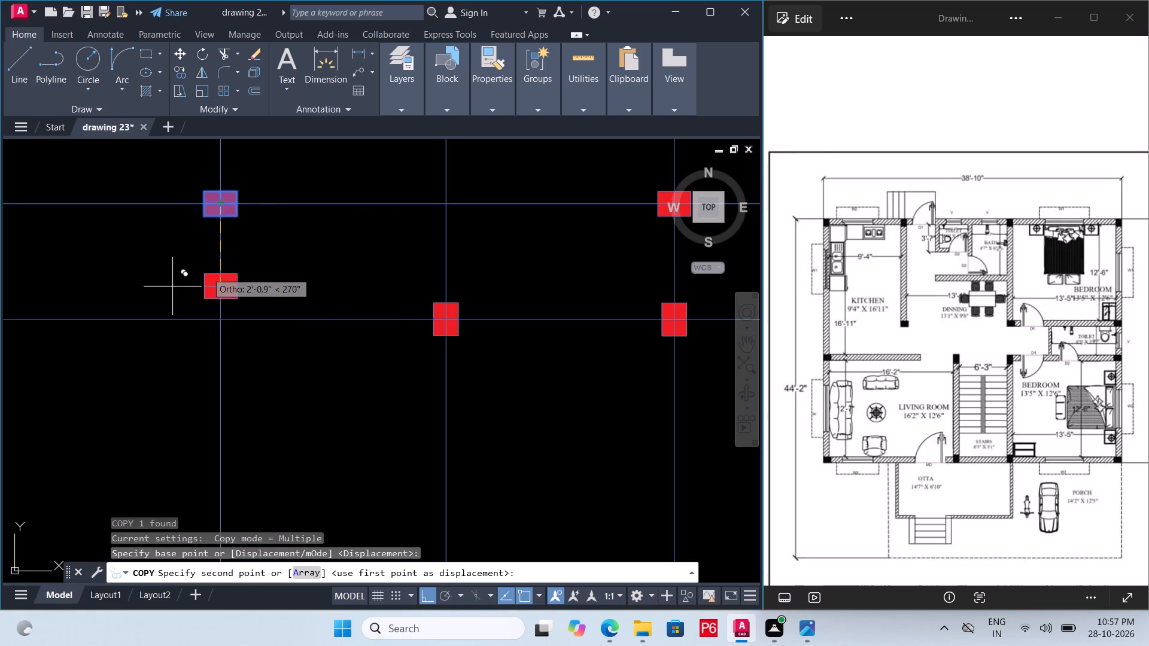
scroll(325, 254, down, 2)
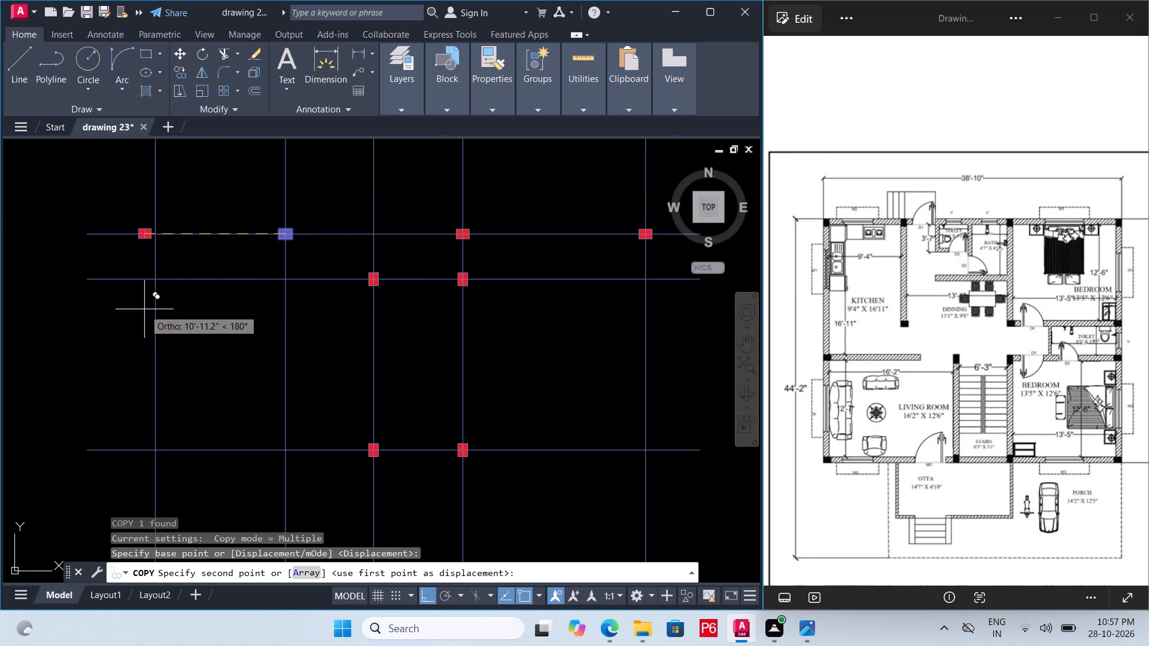
key(F8)
scroll(149, 288, up, 2)
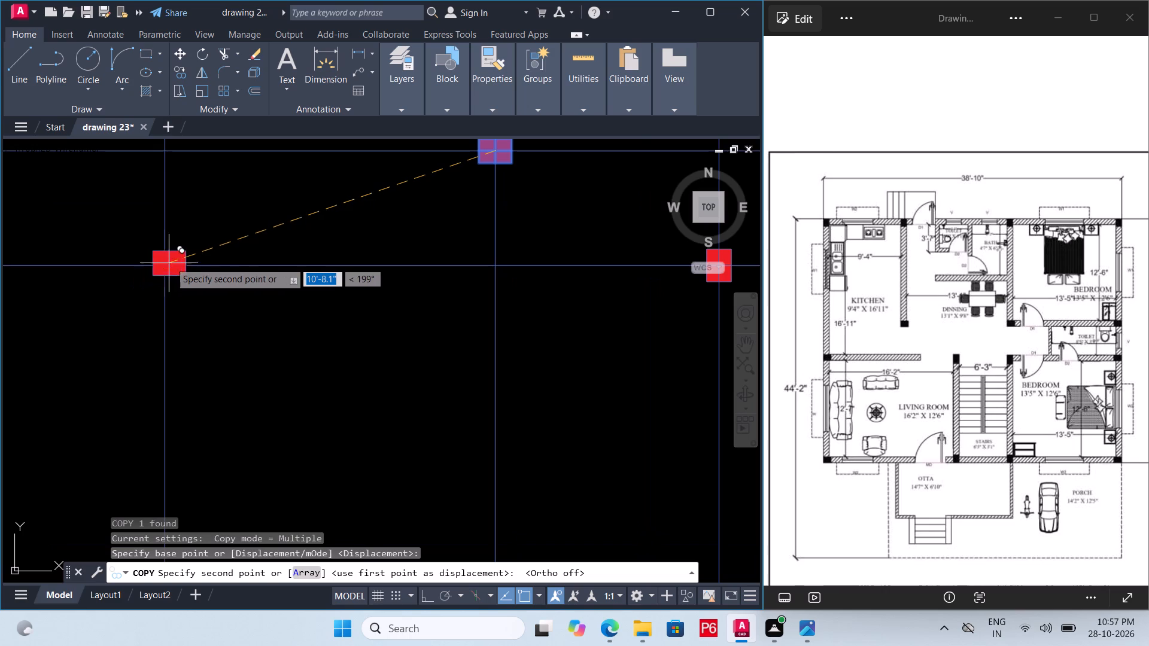
click(168, 263)
scroll(78, 310, down, 3)
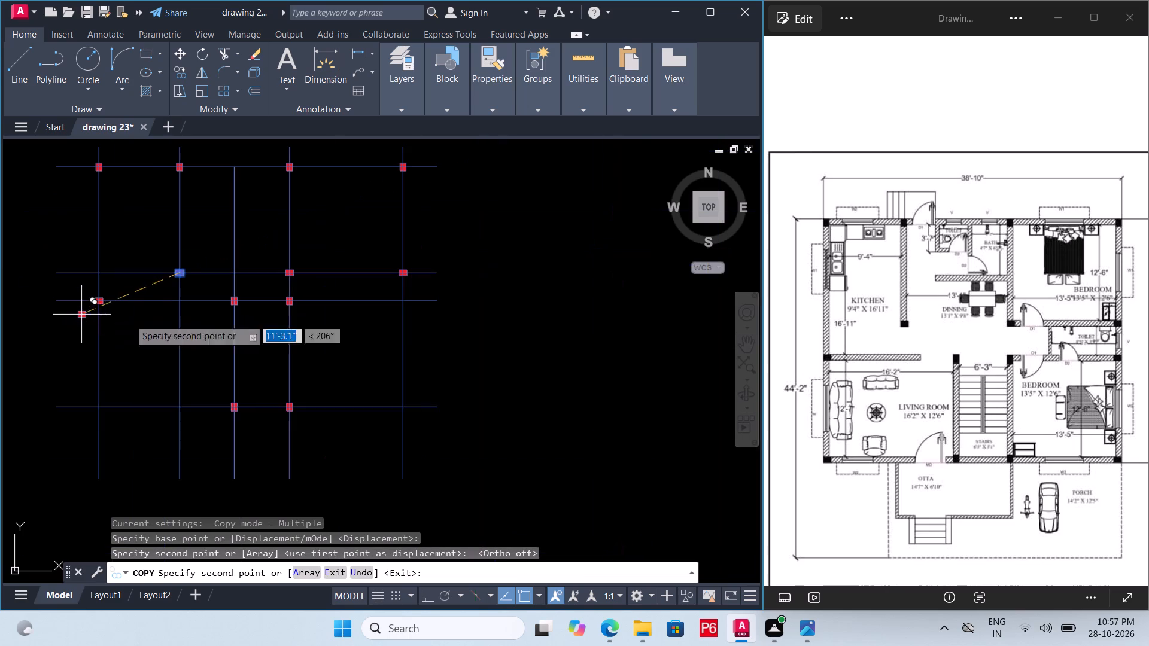
double_click(403, 300)
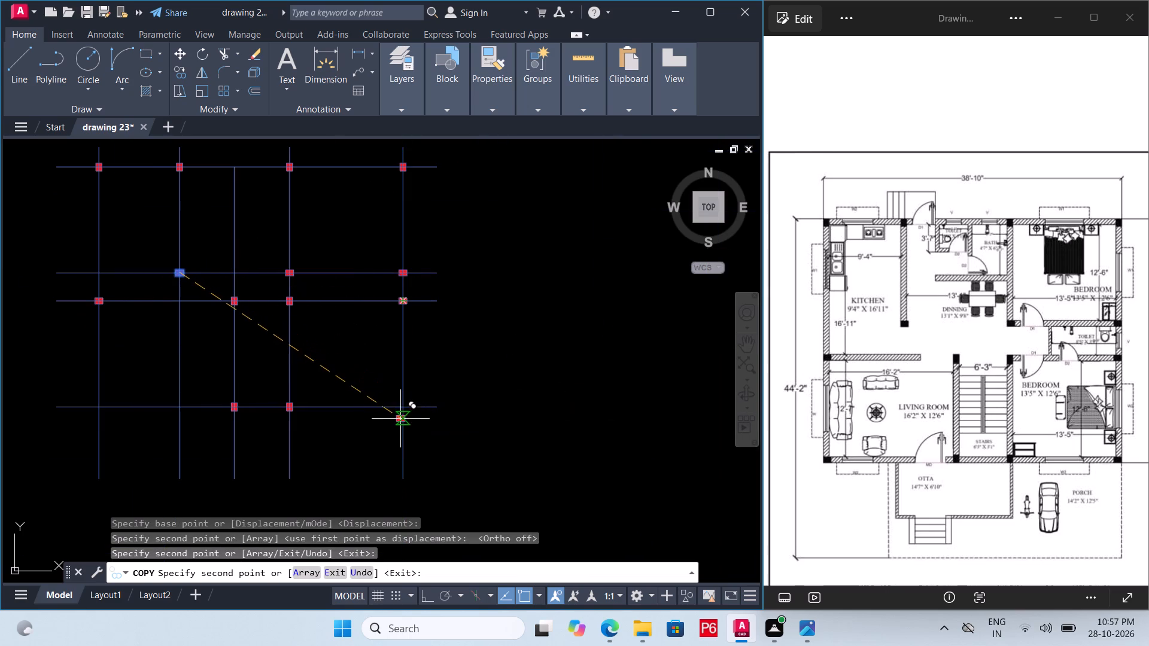
click(398, 409)
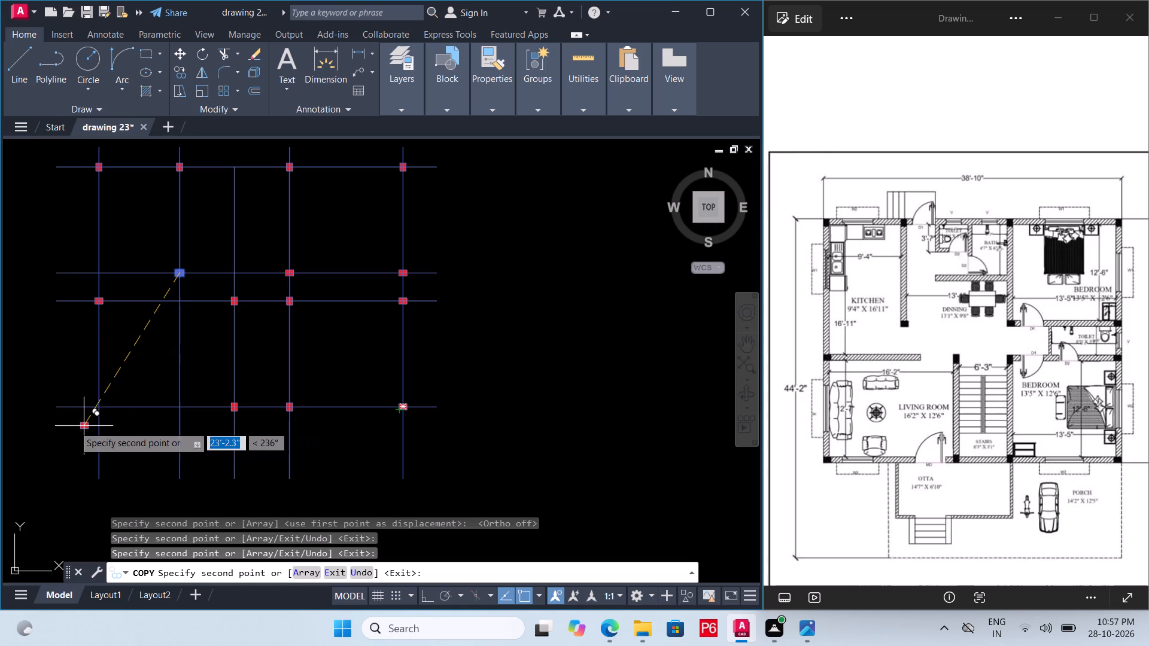
click(101, 404)
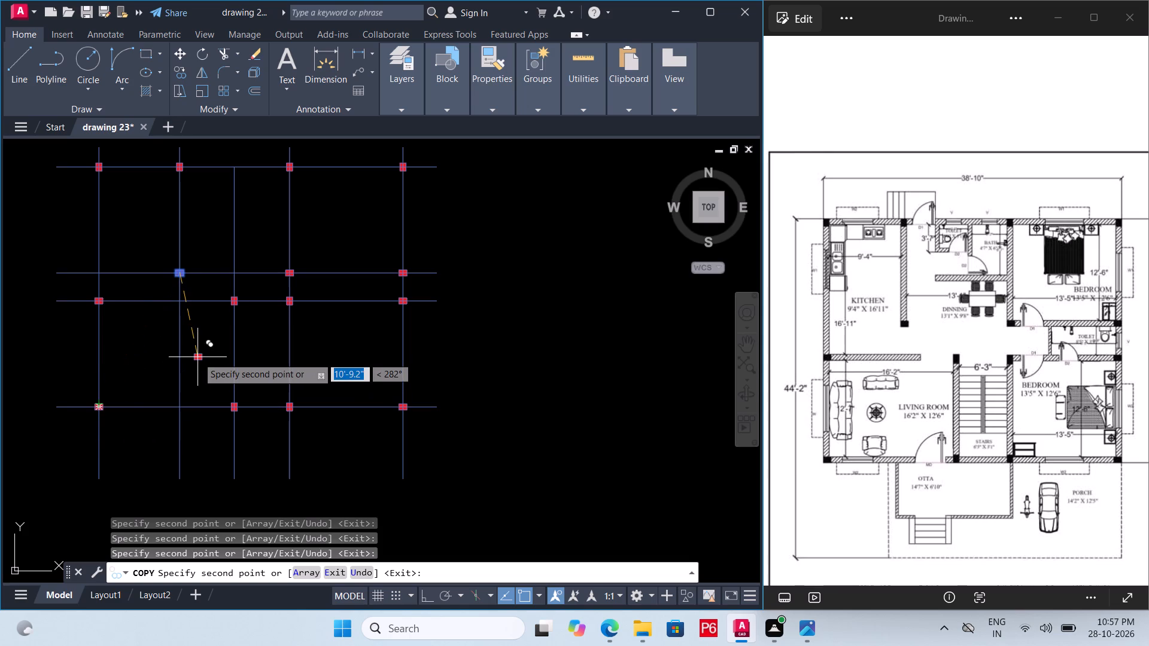
Save the drawing.
key(ctrl+s)
key(ctrl+s)
key(ctrl+s)
key(ctrl+s)
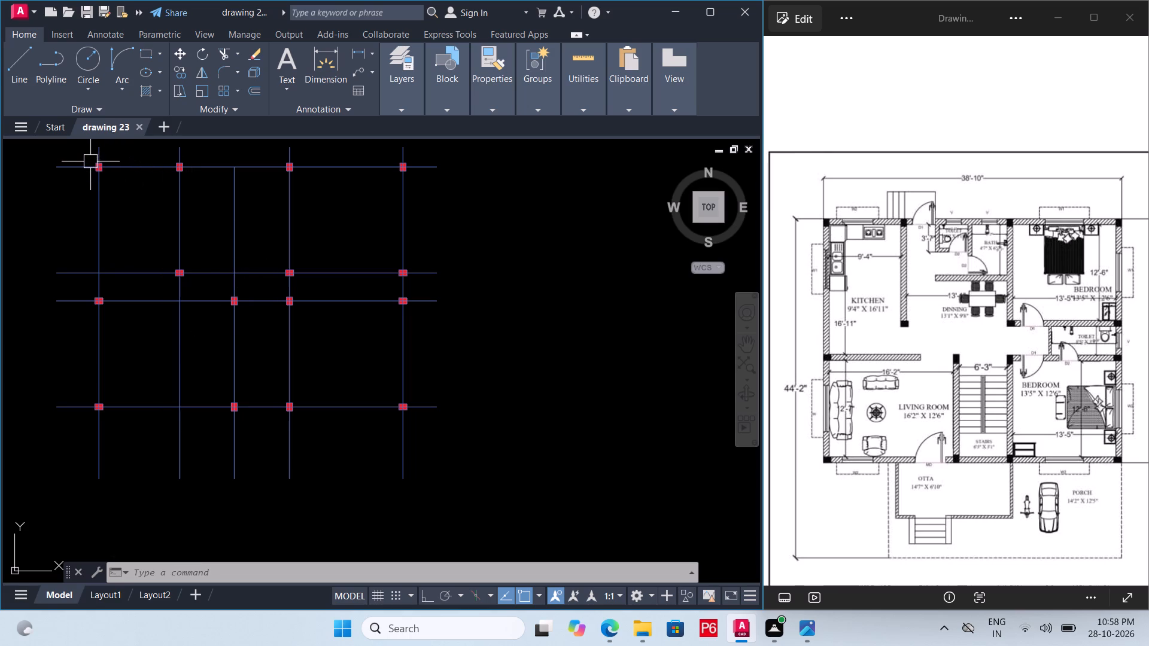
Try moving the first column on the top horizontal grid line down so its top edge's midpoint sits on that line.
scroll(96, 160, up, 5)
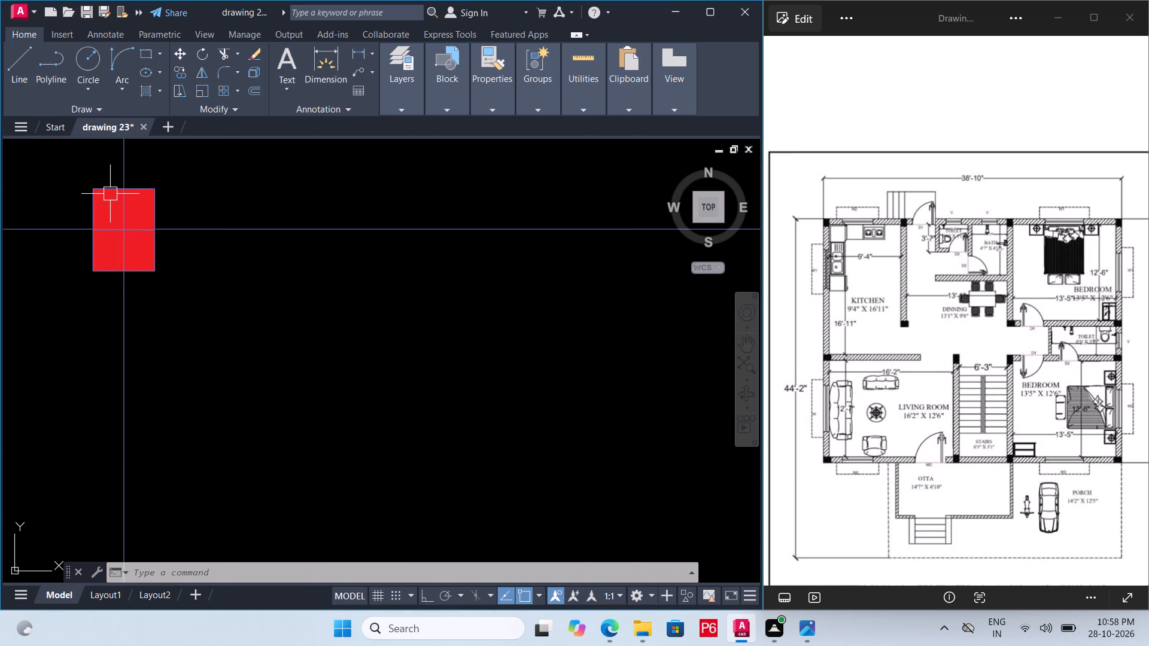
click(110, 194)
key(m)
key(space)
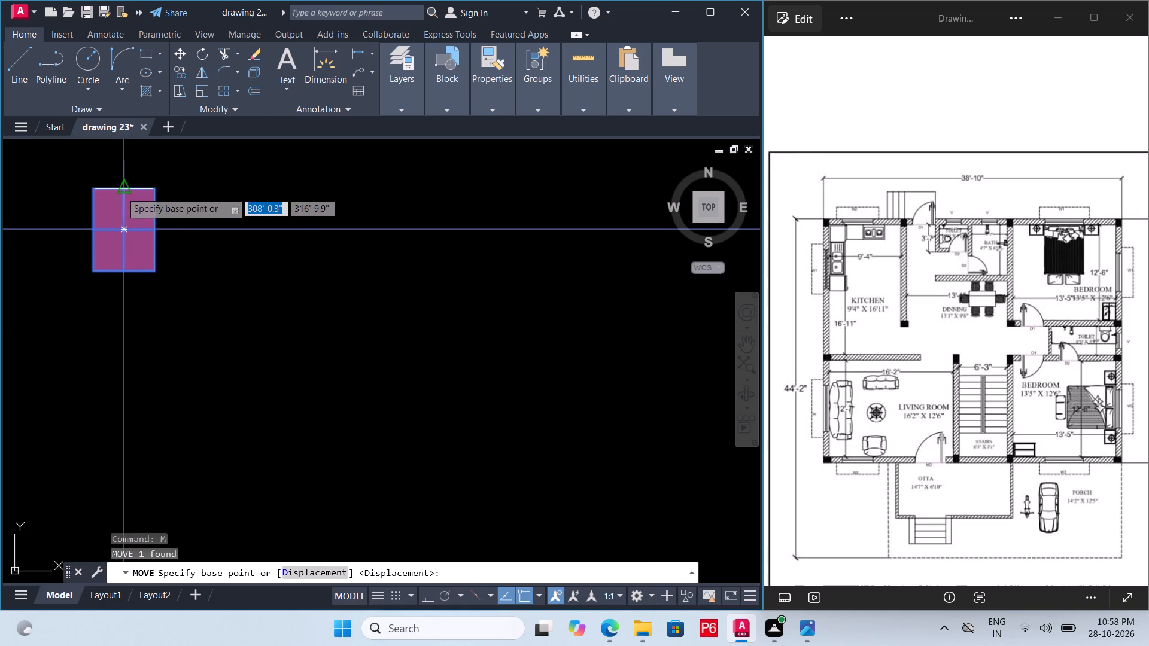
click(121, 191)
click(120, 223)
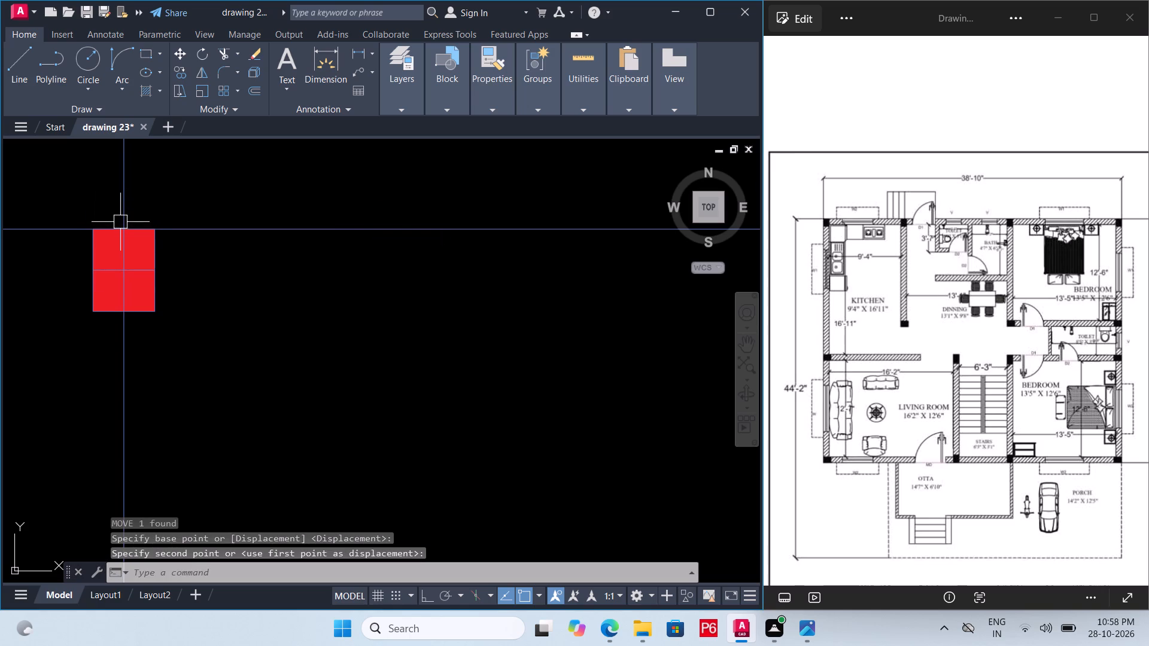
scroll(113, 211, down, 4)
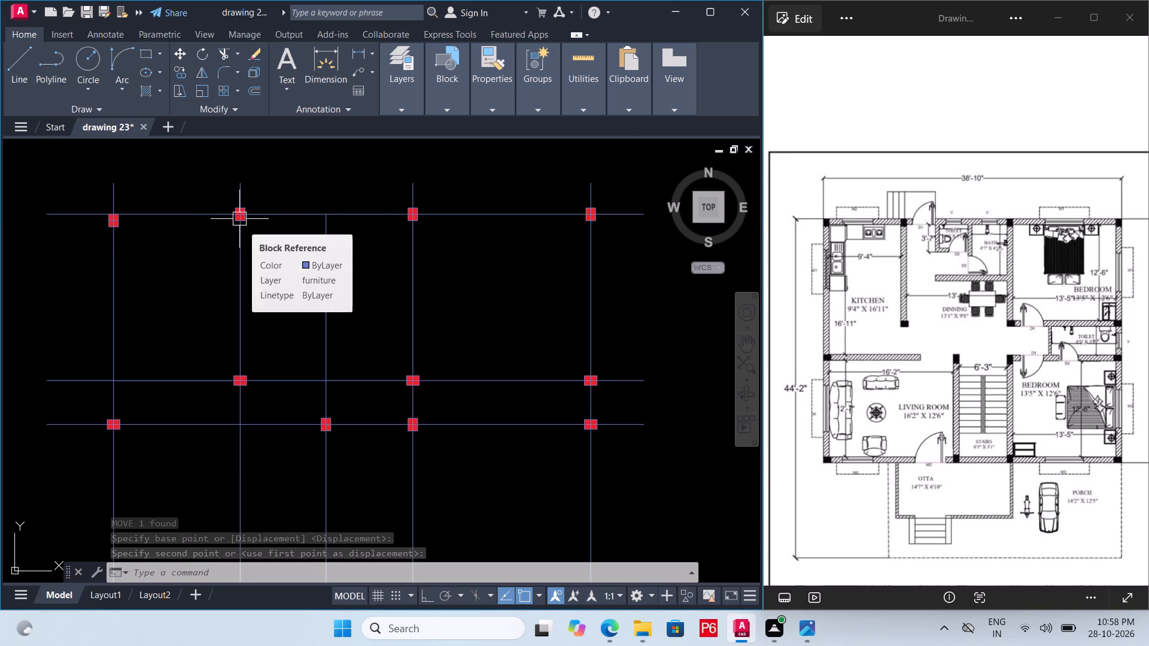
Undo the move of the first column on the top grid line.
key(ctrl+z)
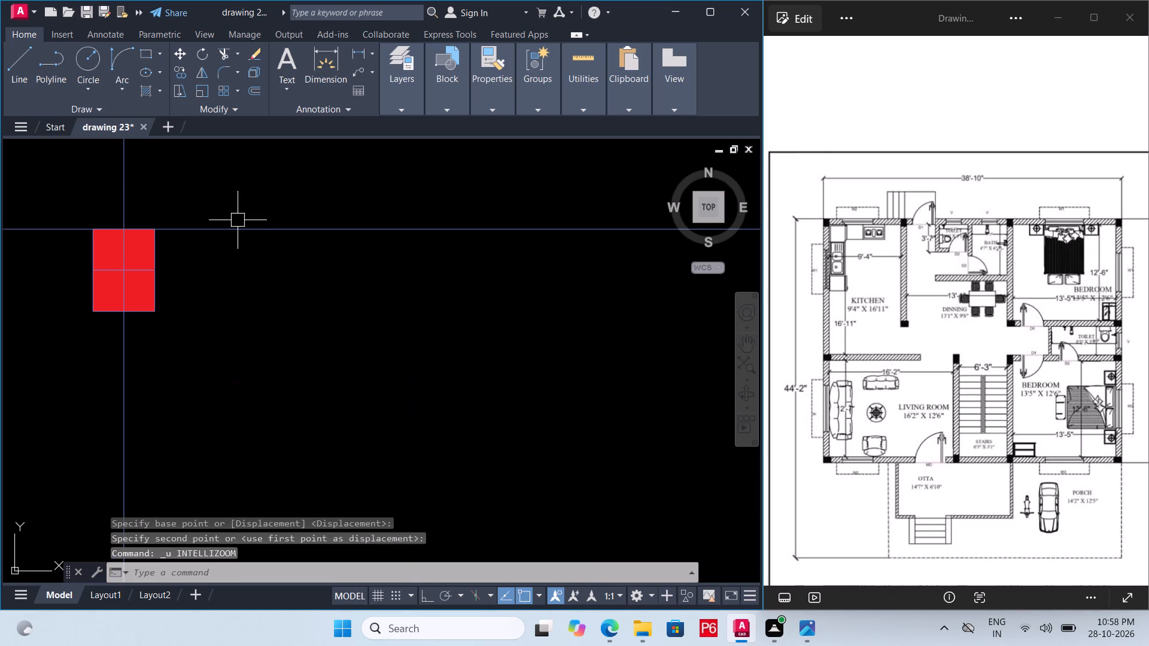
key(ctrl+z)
Examine the furnished floor plan's outer walls near the kitchen and compare them with the column grid.
scroll(238, 220, down, 2)
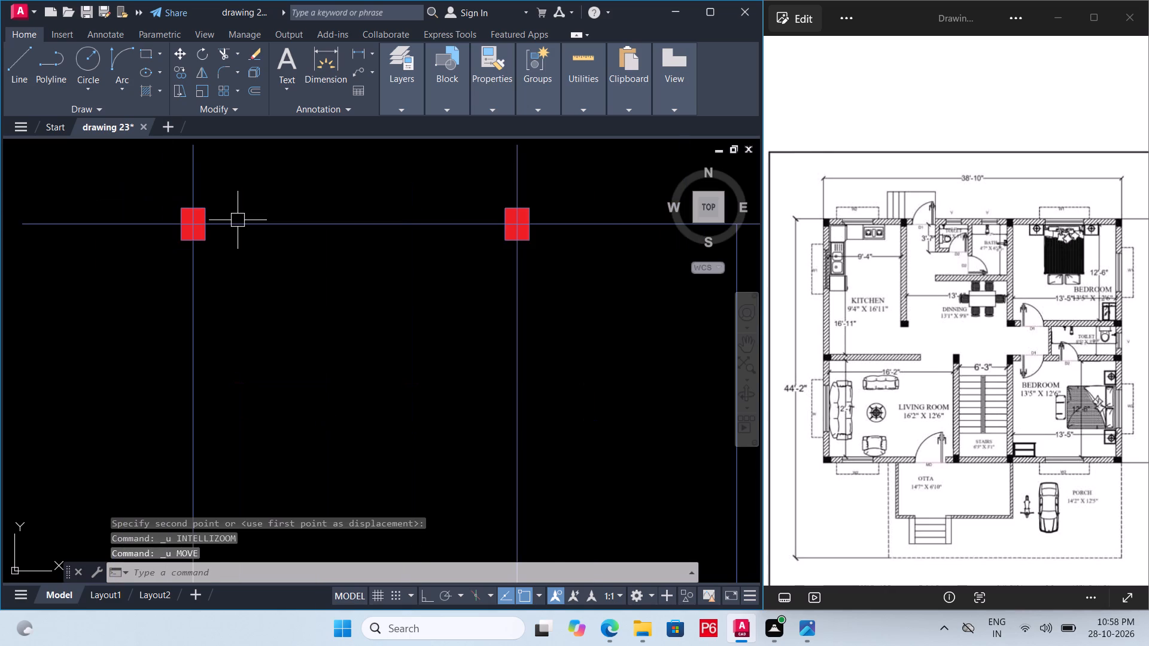
scroll(238, 220, down, 6)
scroll(112, 223, up, 2)
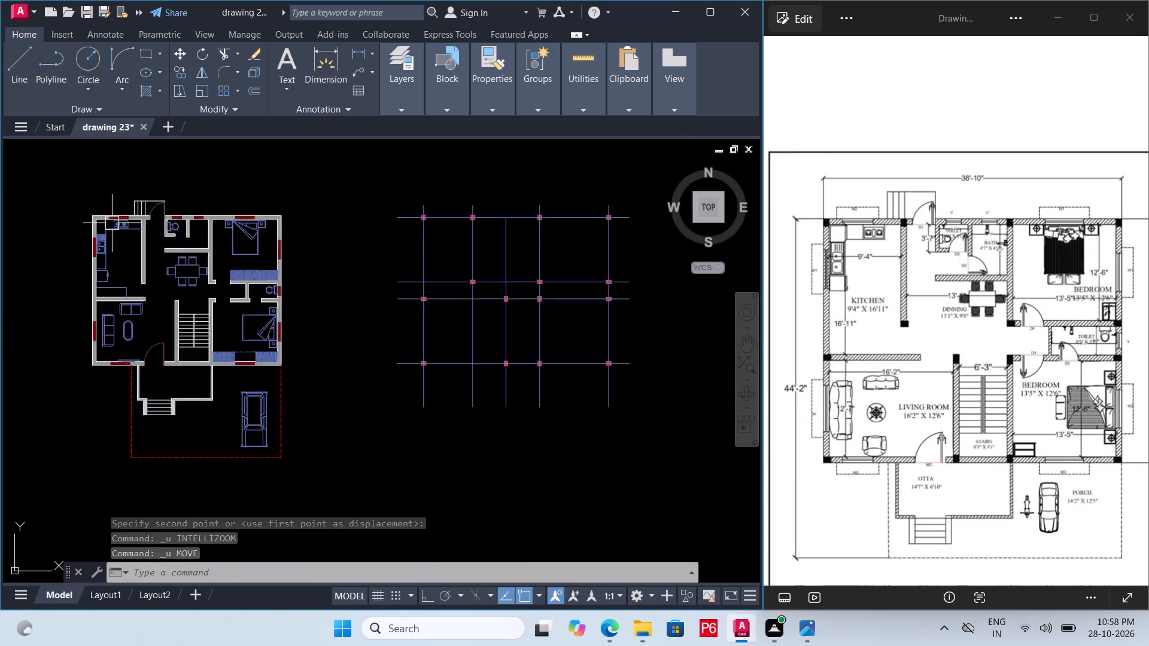
scroll(112, 223, up, 1)
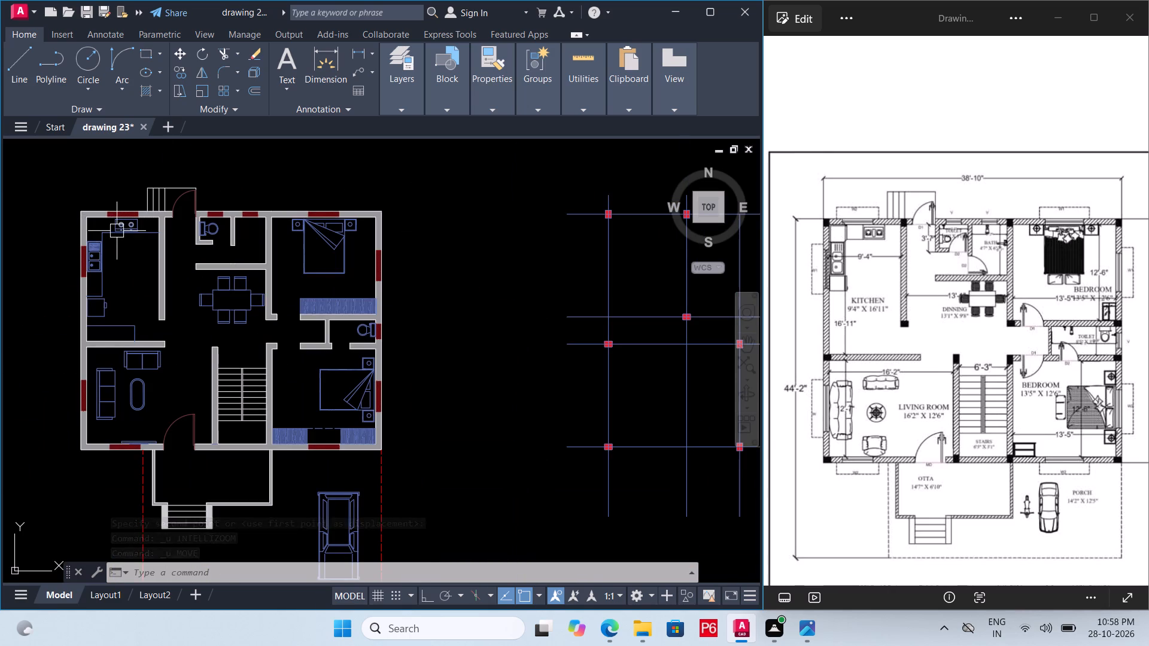
scroll(110, 231, down, 2)
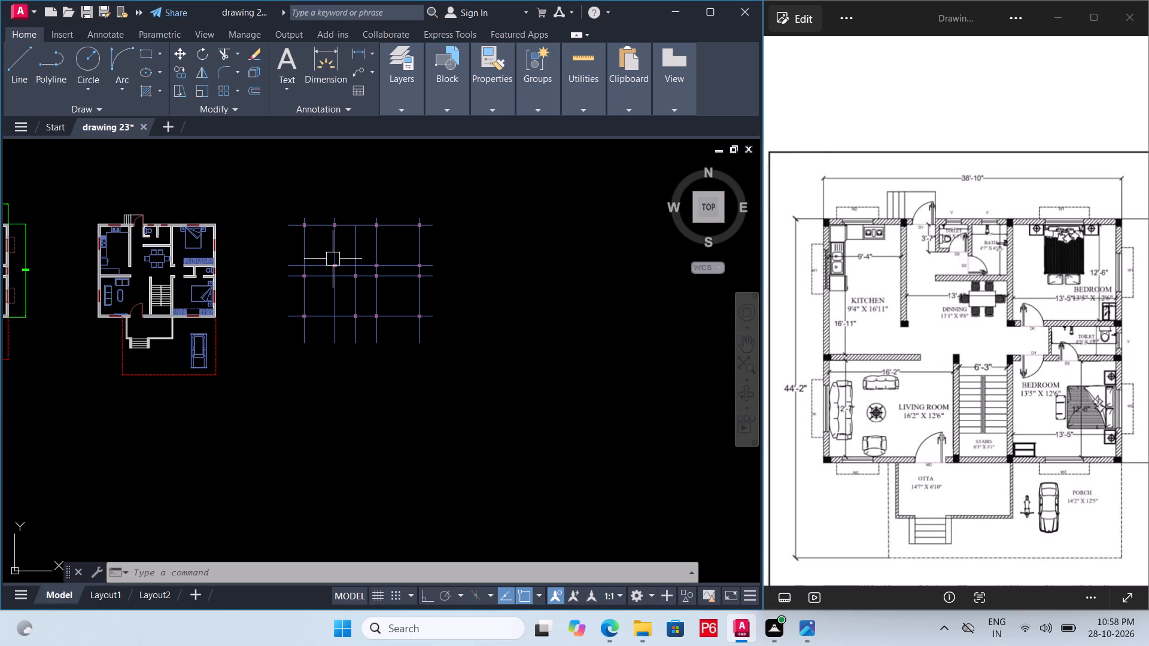
scroll(381, 258, up, 1)
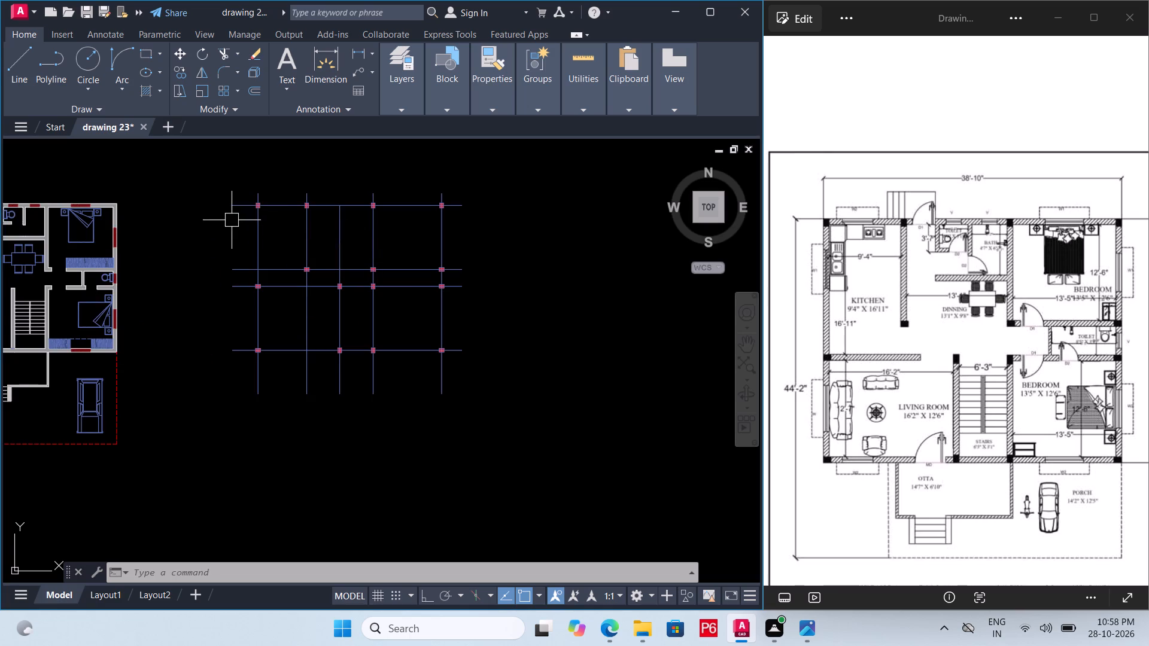
scroll(258, 210, up, 3)
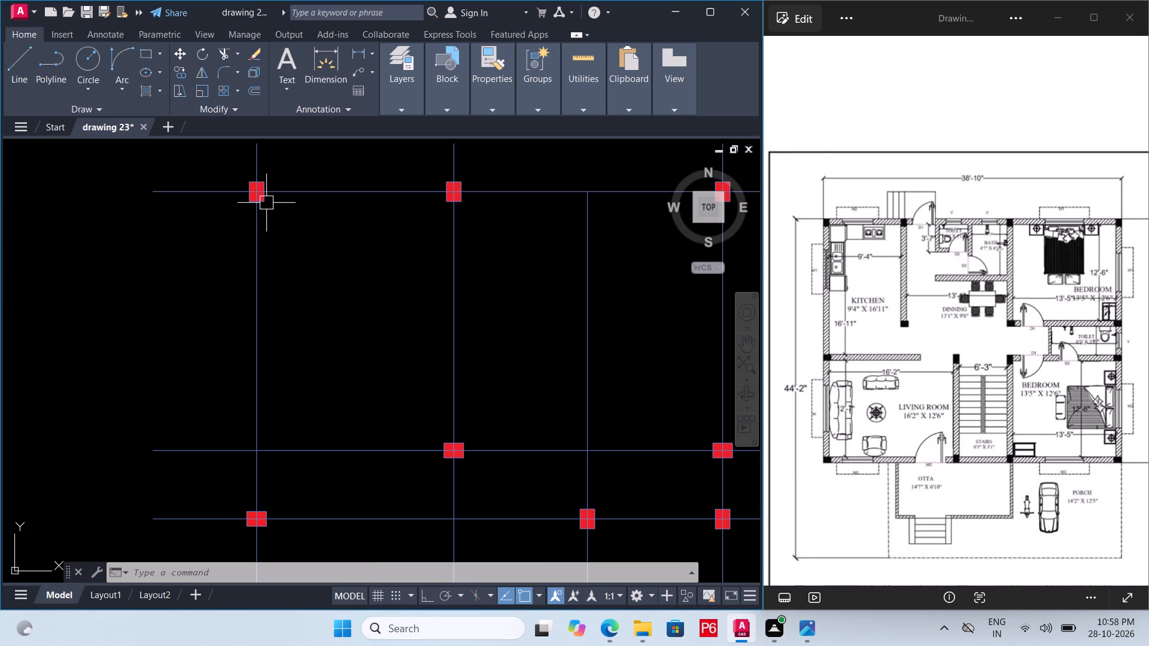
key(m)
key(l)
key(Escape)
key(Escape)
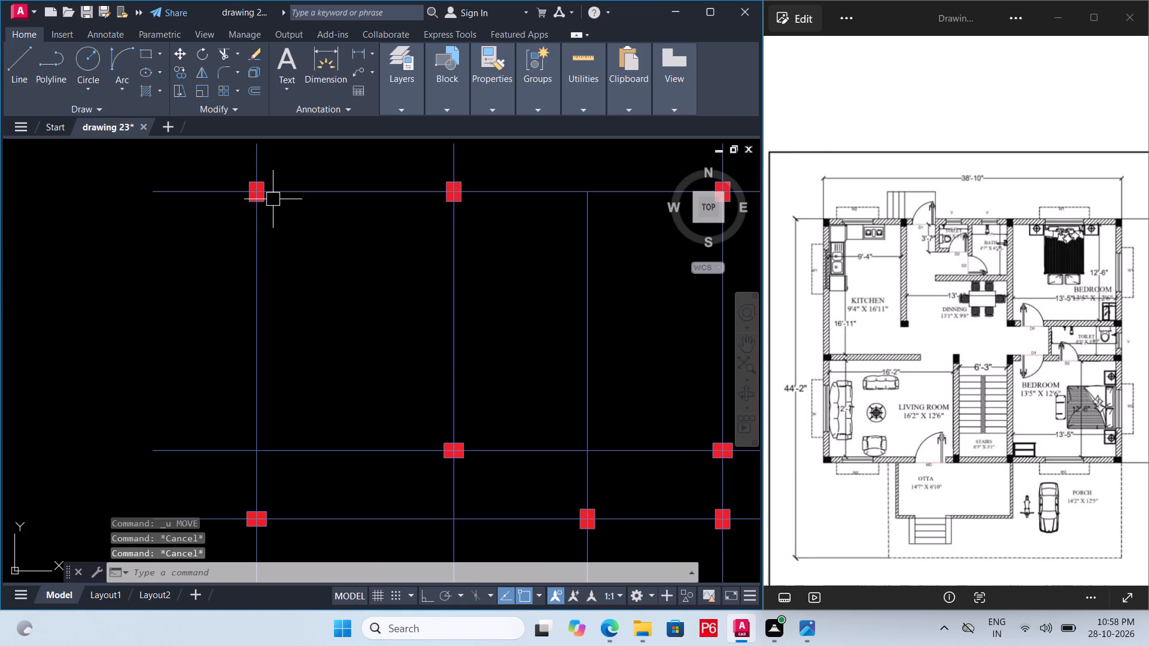
Draw two parallel wall lines, each about 9'-4" long, joining the facing corners of the first two columns on the top grid line.
text(L)
key(space)
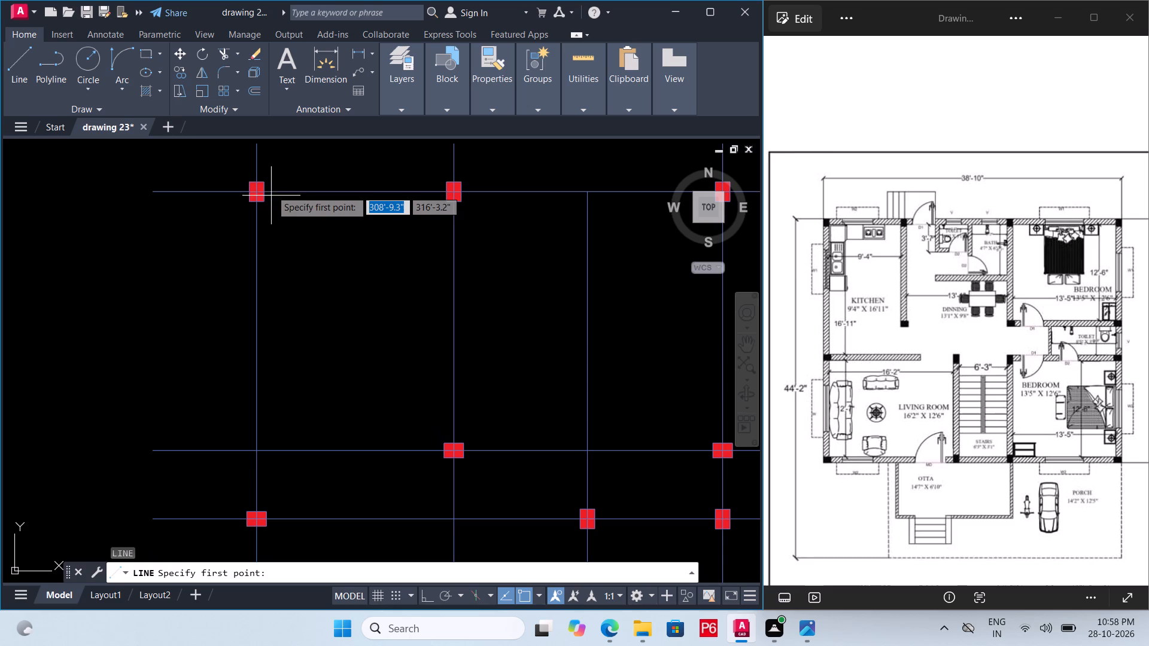
click(264, 180)
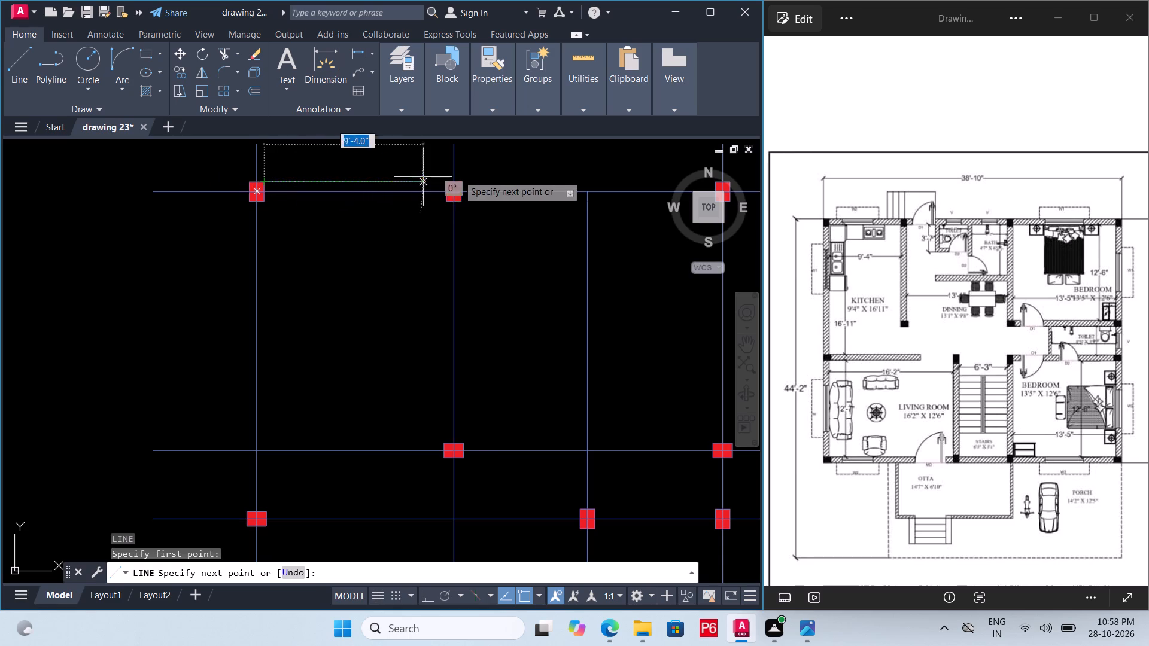
click(440, 180)
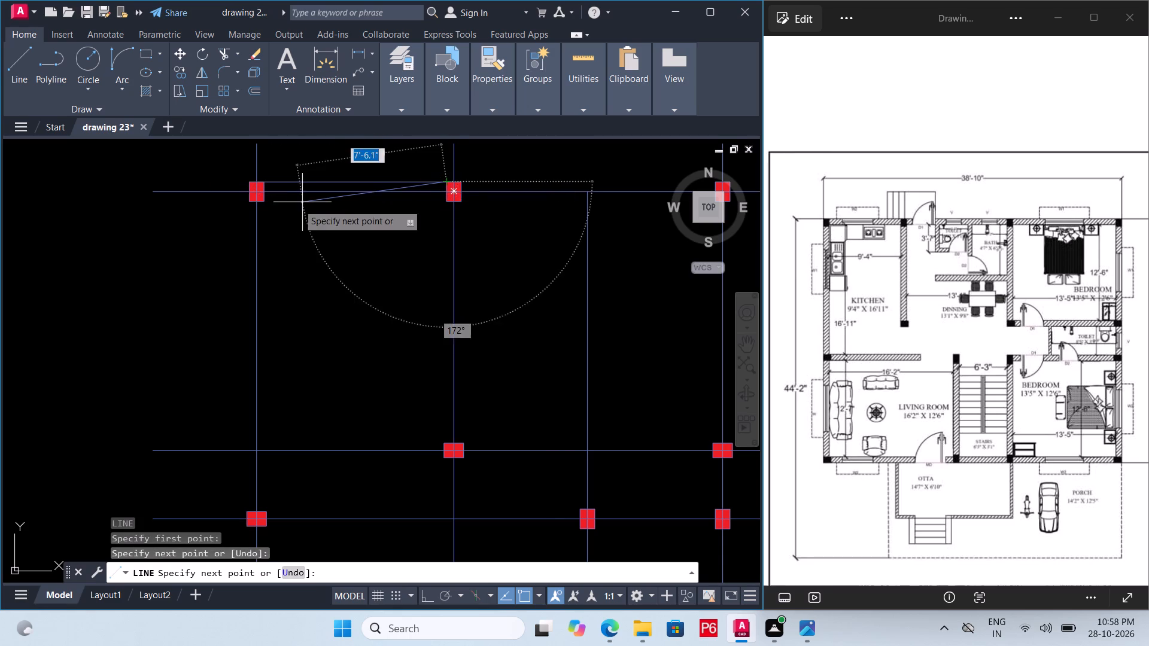
key(space)
key(space)
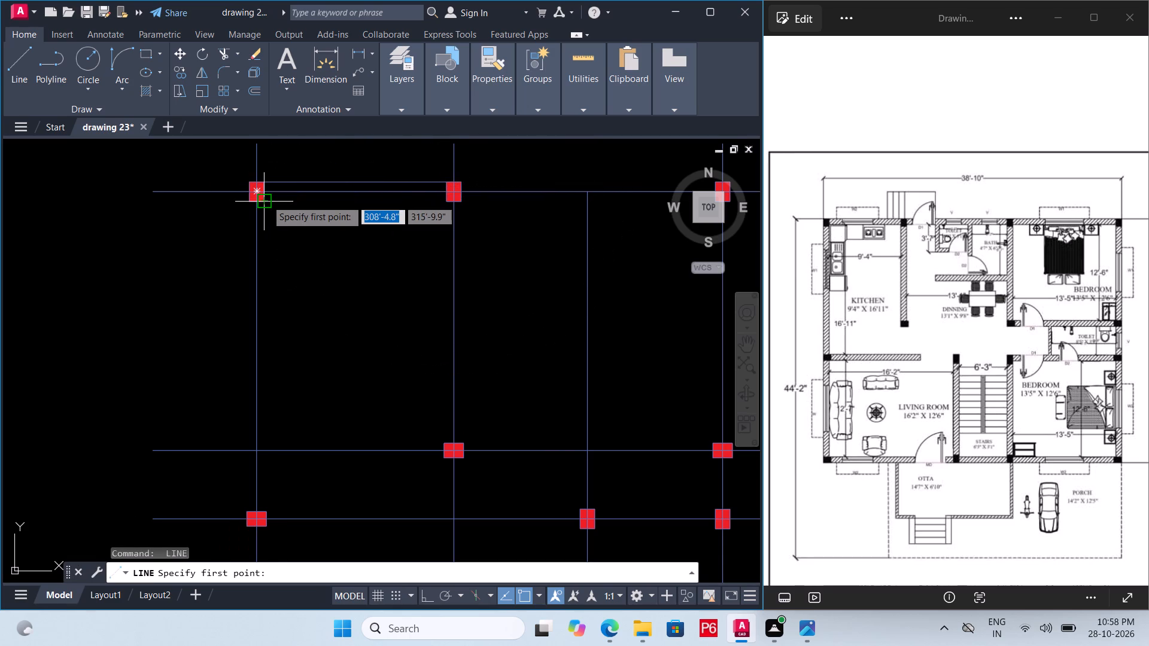
click(266, 200)
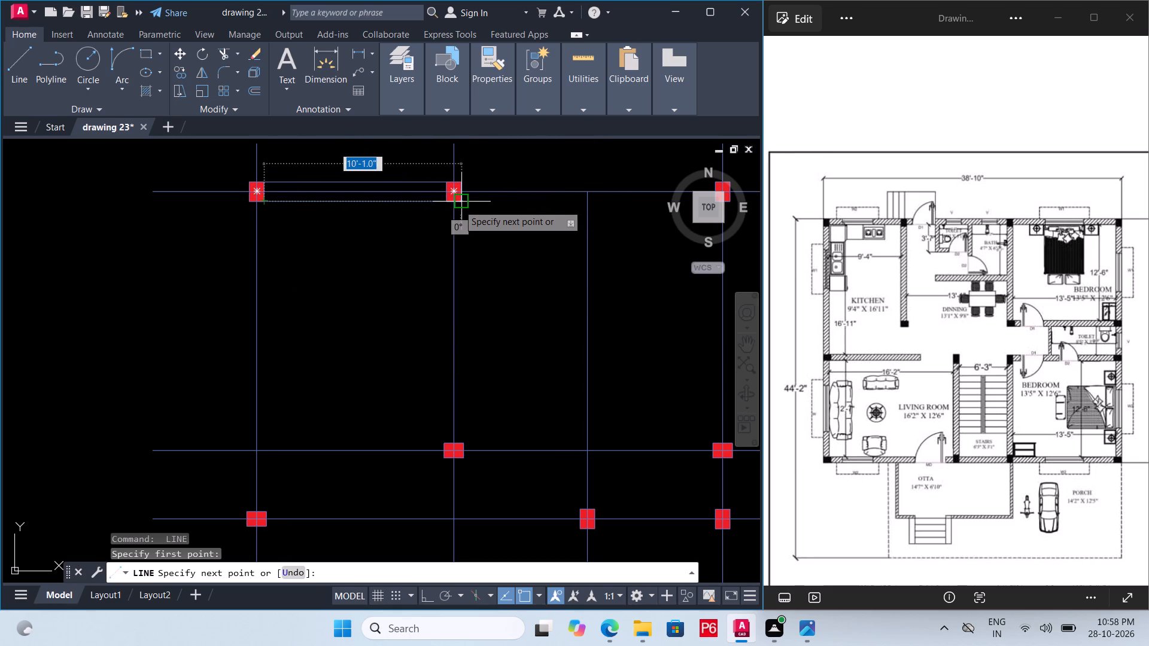
click(446, 204)
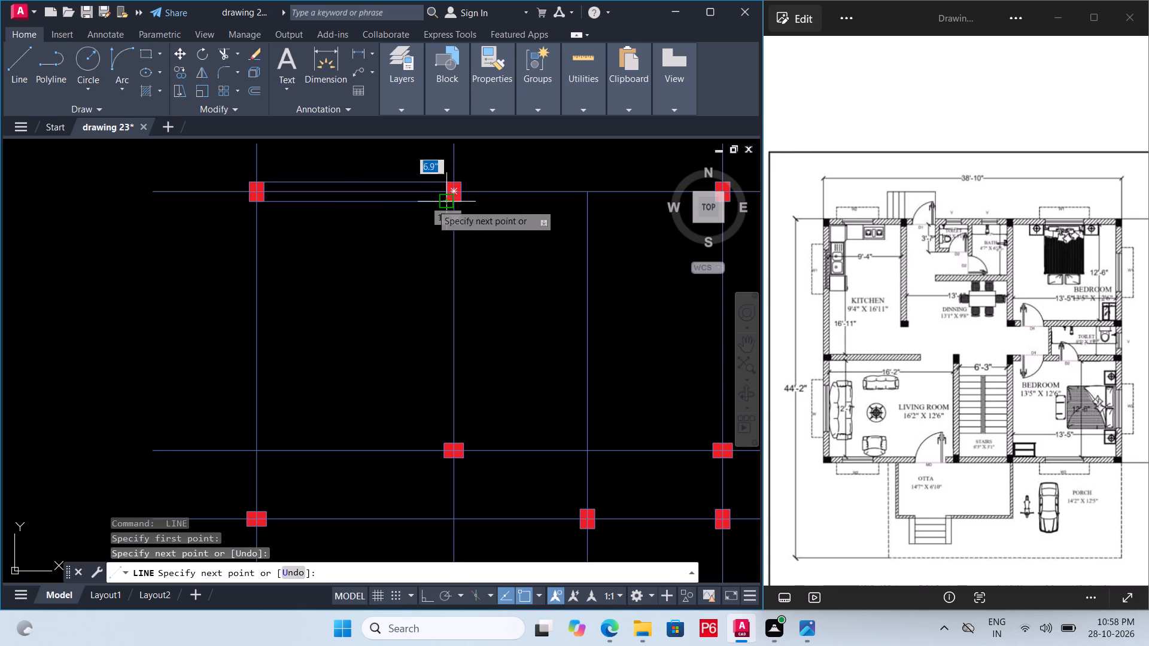
scroll(213, 264, down, 3)
key(space)
Draw two parallel wall lines, each about 13' long, joining the facing corners of the second and third columns on the top grid line.
scroll(276, 256, up, 3)
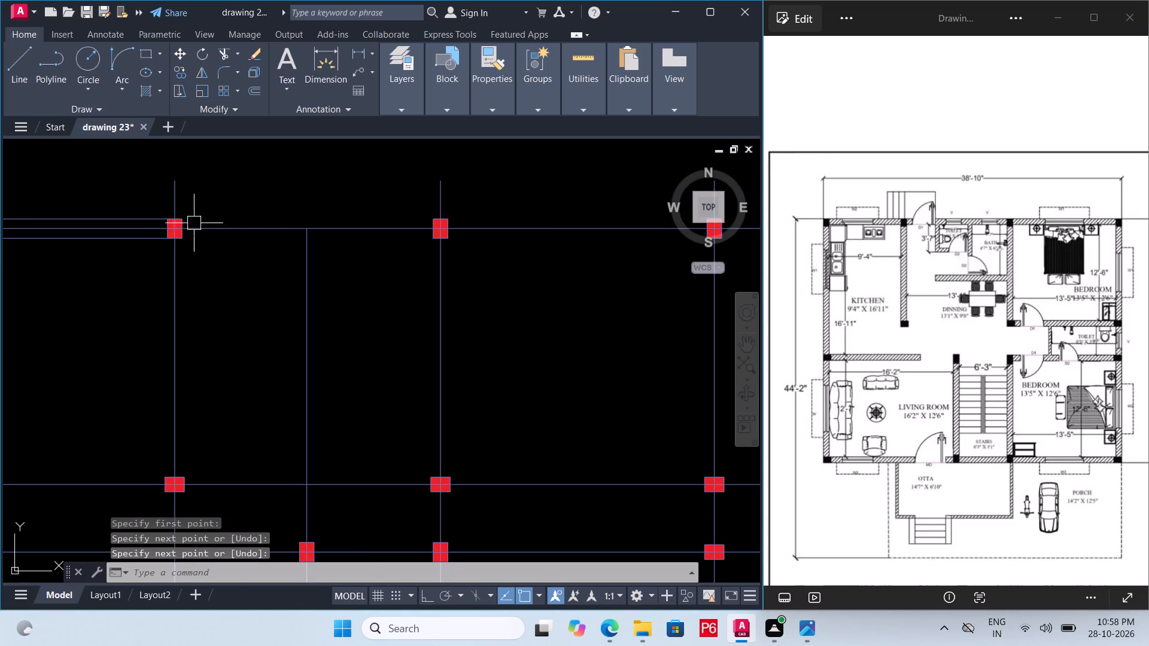
key(space)
click(182, 218)
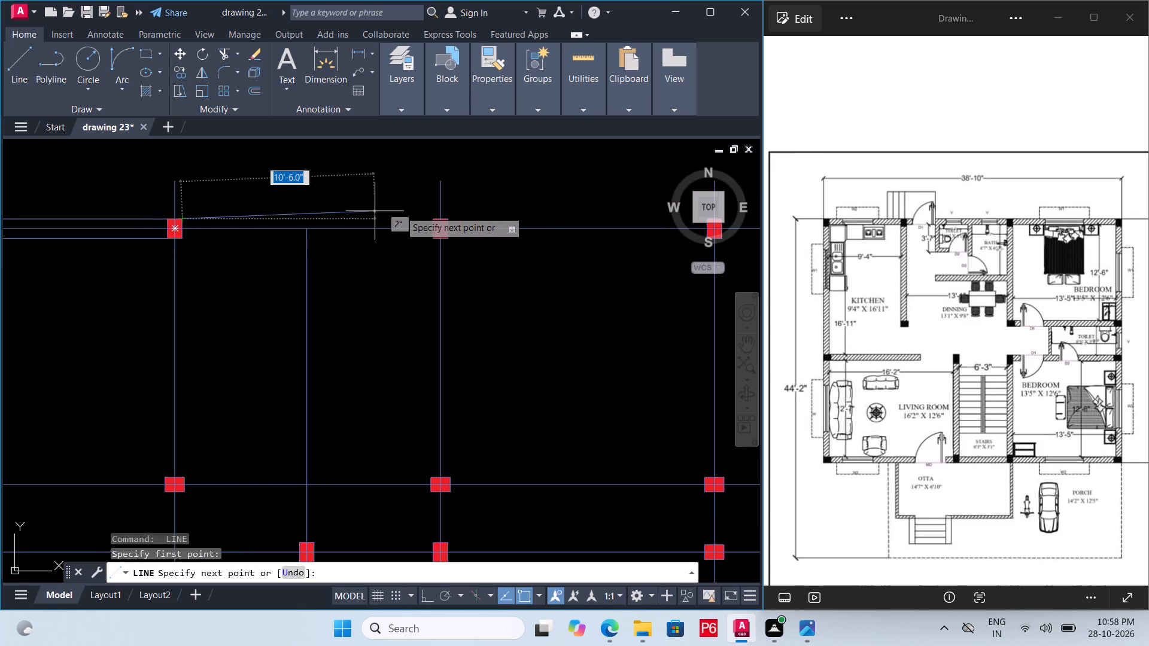
click(430, 220)
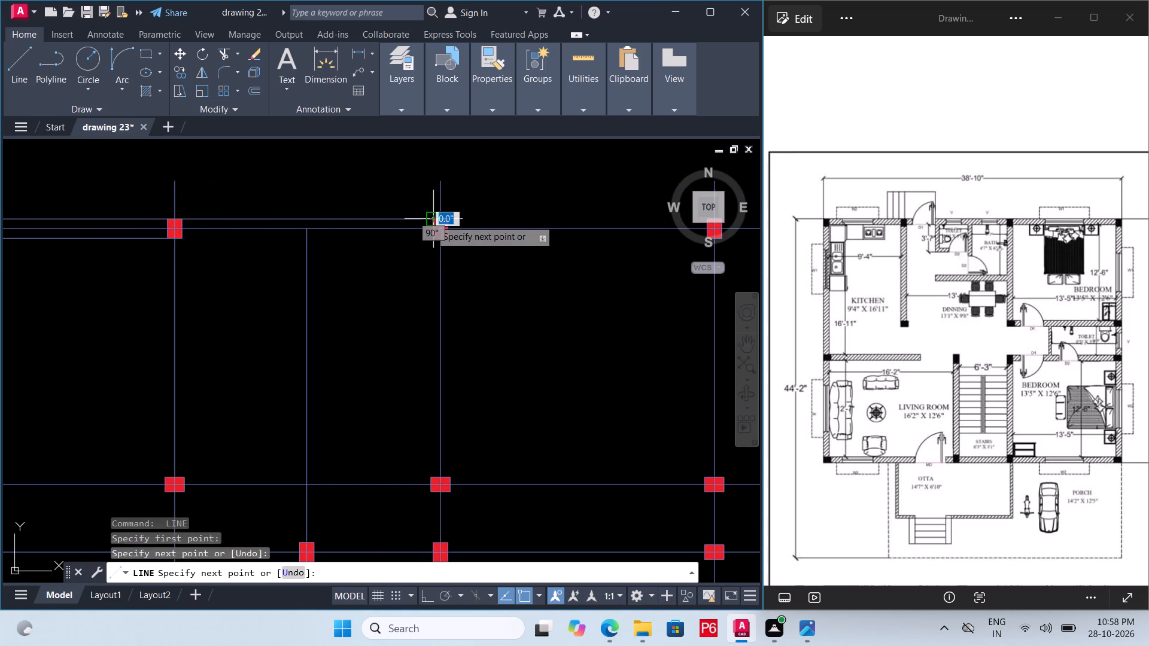
key(space)
key(space)
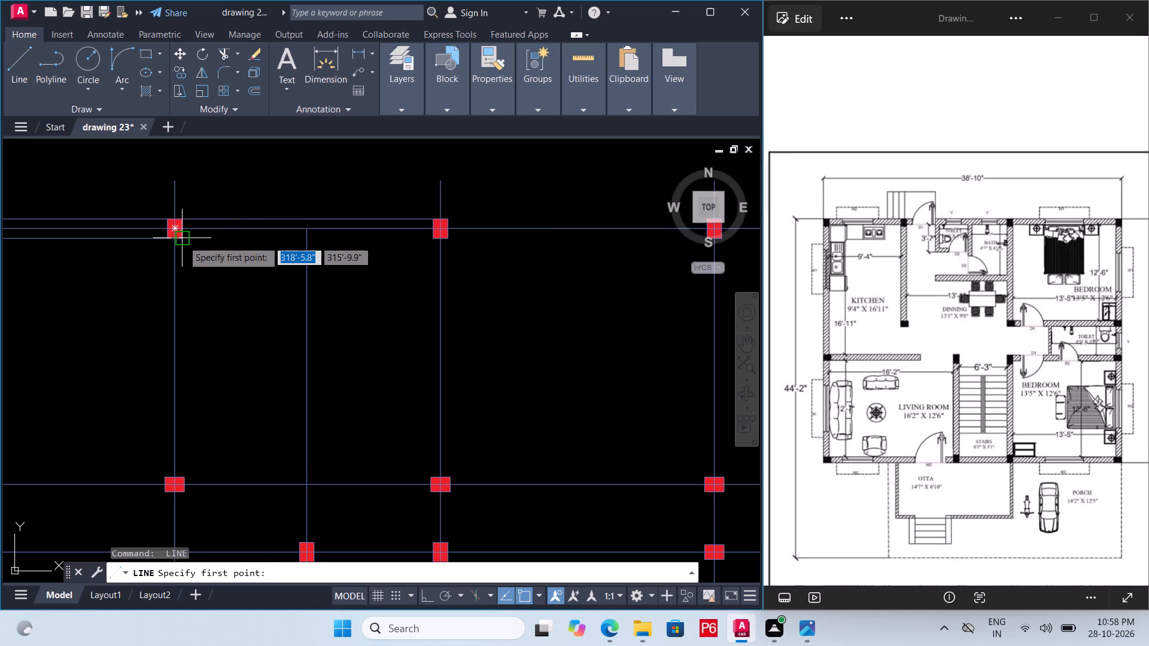
click(183, 240)
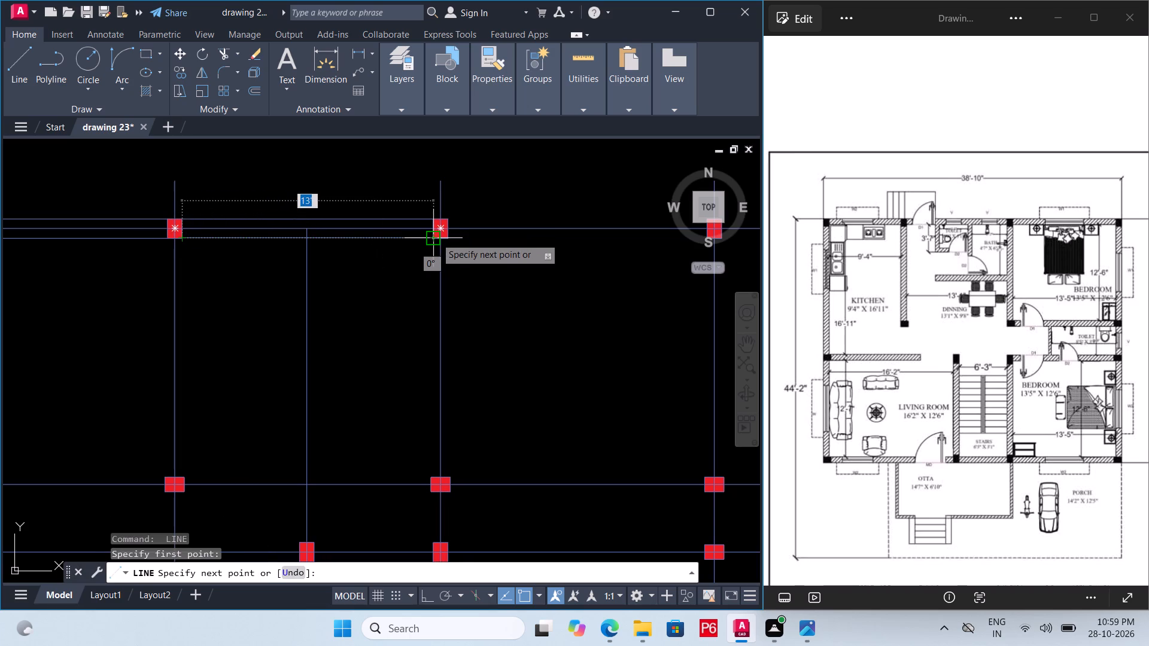
click(436, 237)
key(space)
Draw two parallel wall lines, each about 13'-5" long, joining the facing corners of the third and fourth columns on the top grid line.
scroll(226, 284, down, 2)
key(space)
scroll(385, 271, up, 2)
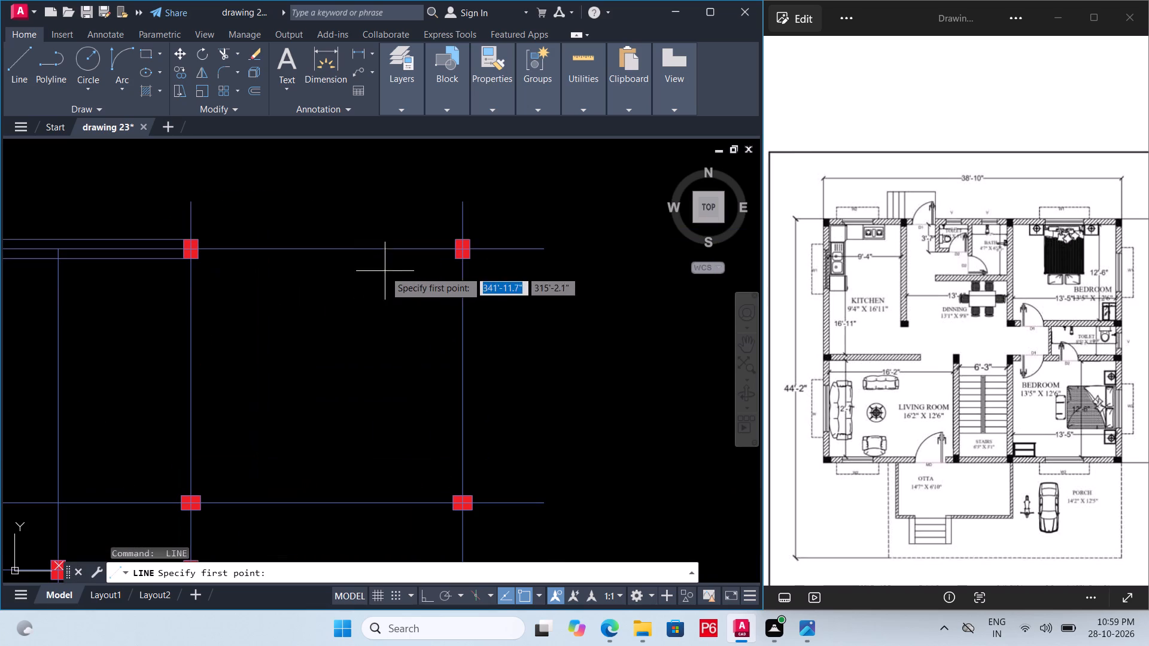
click(199, 243)
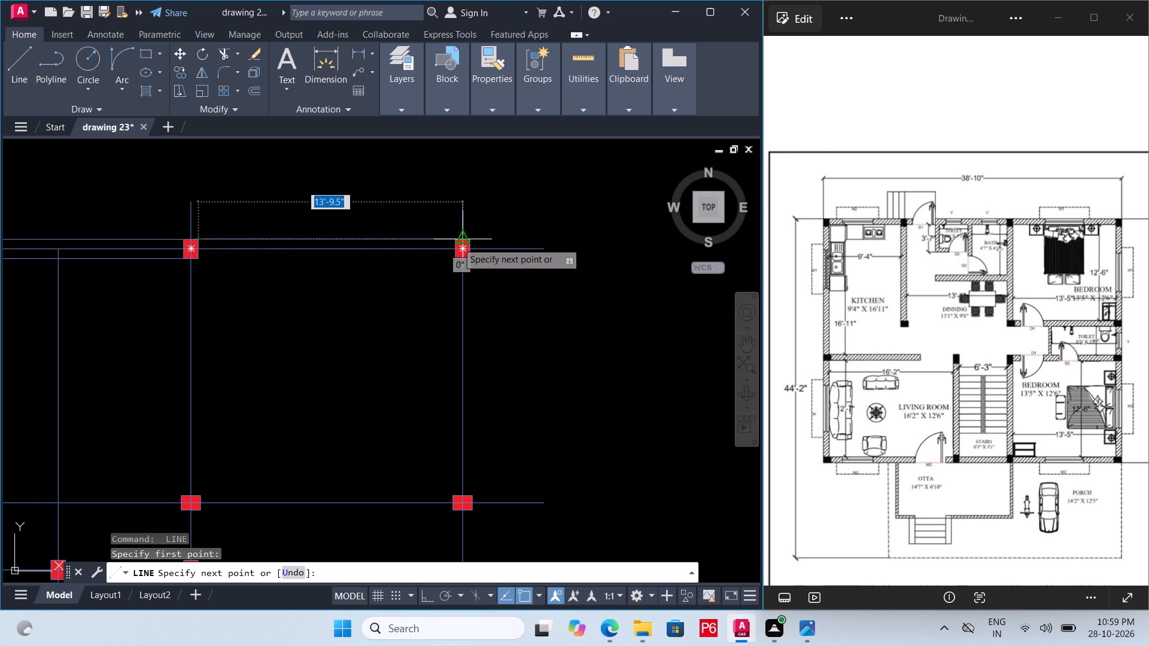
scroll(457, 243, up, 3)
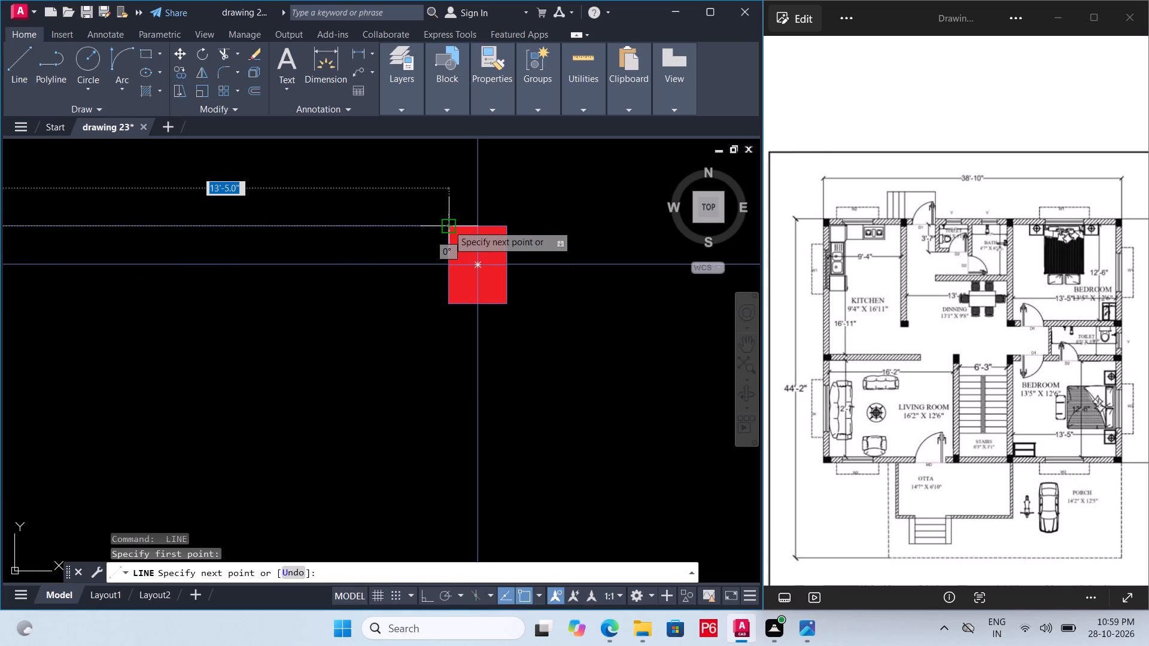
click(448, 225)
scroll(463, 206, down, 2)
key(space)
key(space)
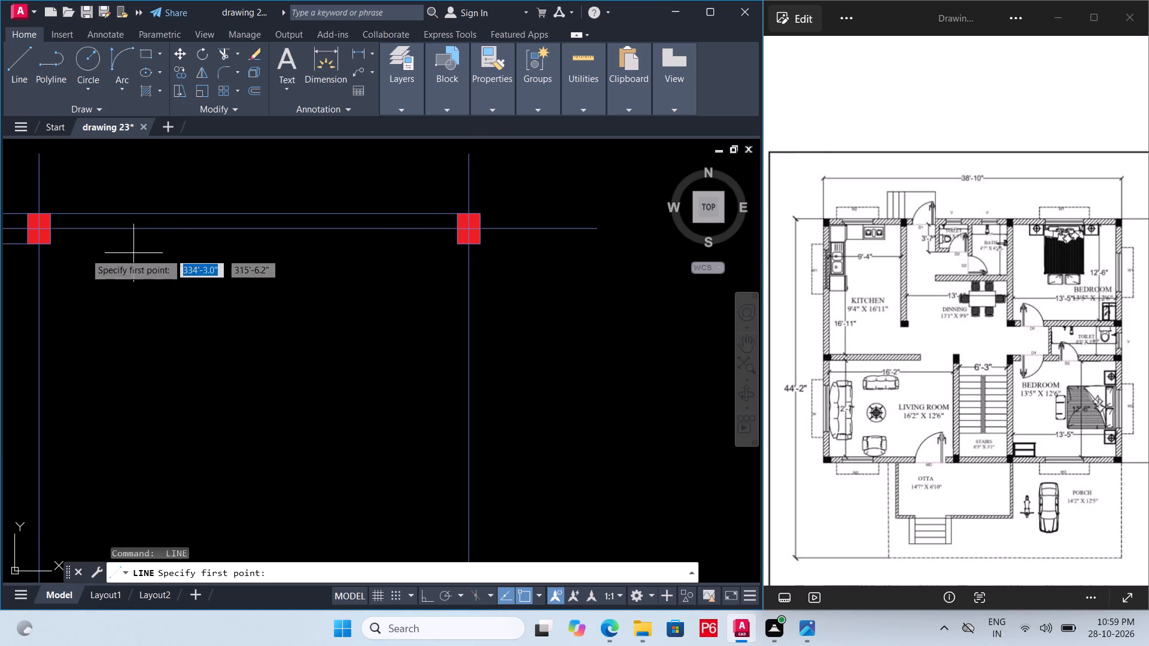
click(53, 245)
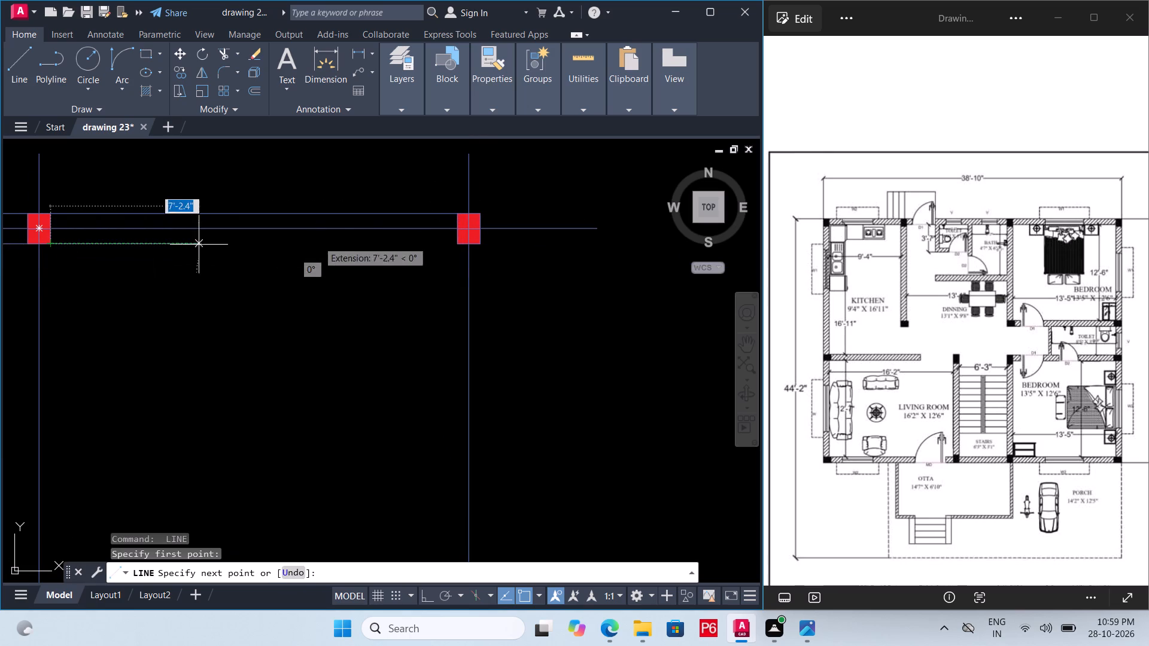
click(459, 240)
key(space)
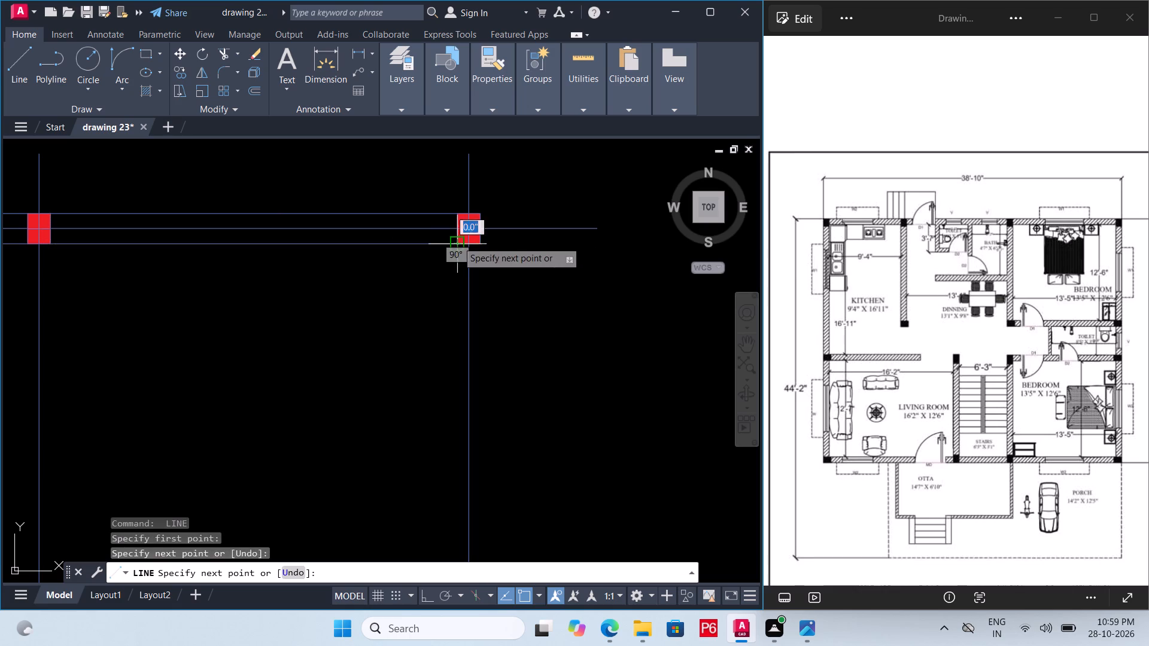
Move the last column on the second horizontal grid line 6" inward so its outer edge's midpoint sits on the outermost vertical grid line.
scroll(453, 209, down, 2)
scroll(463, 231, up, 2)
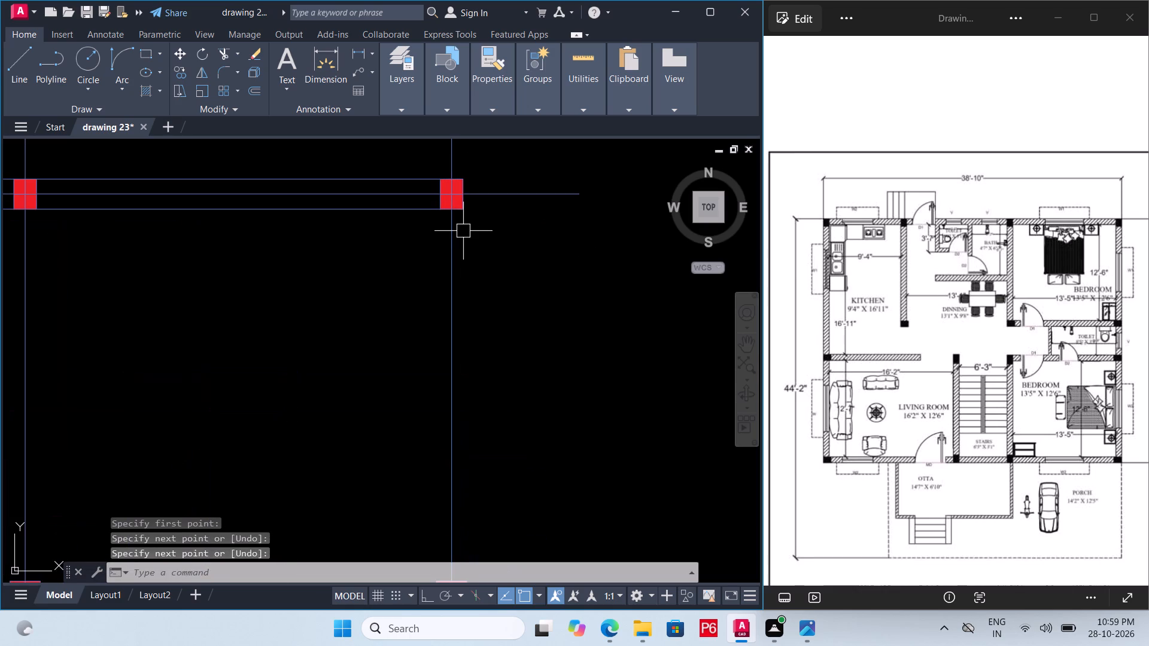
scroll(464, 231, down, 2)
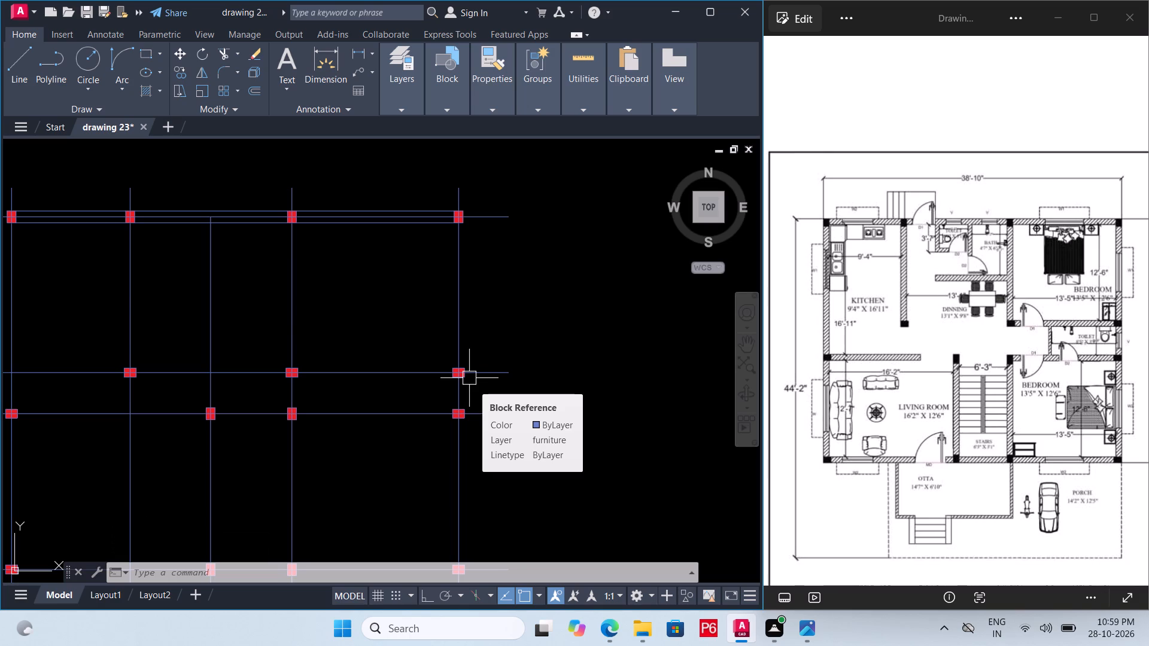
scroll(462, 379, up, 3)
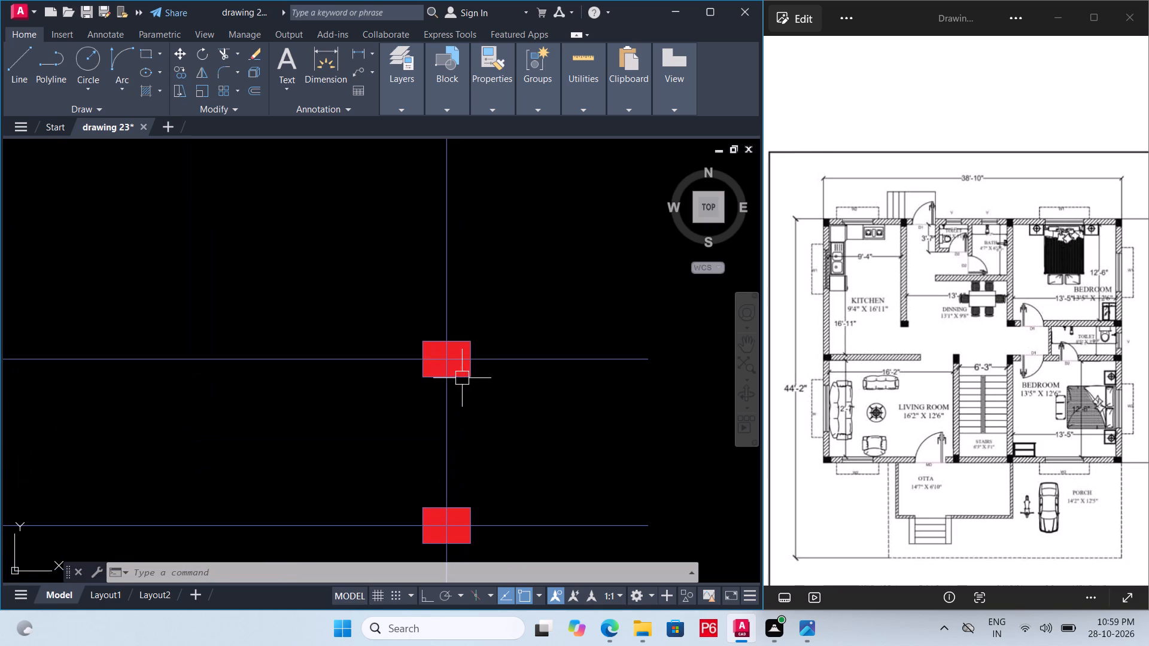
click(464, 376)
key(m)
key(space)
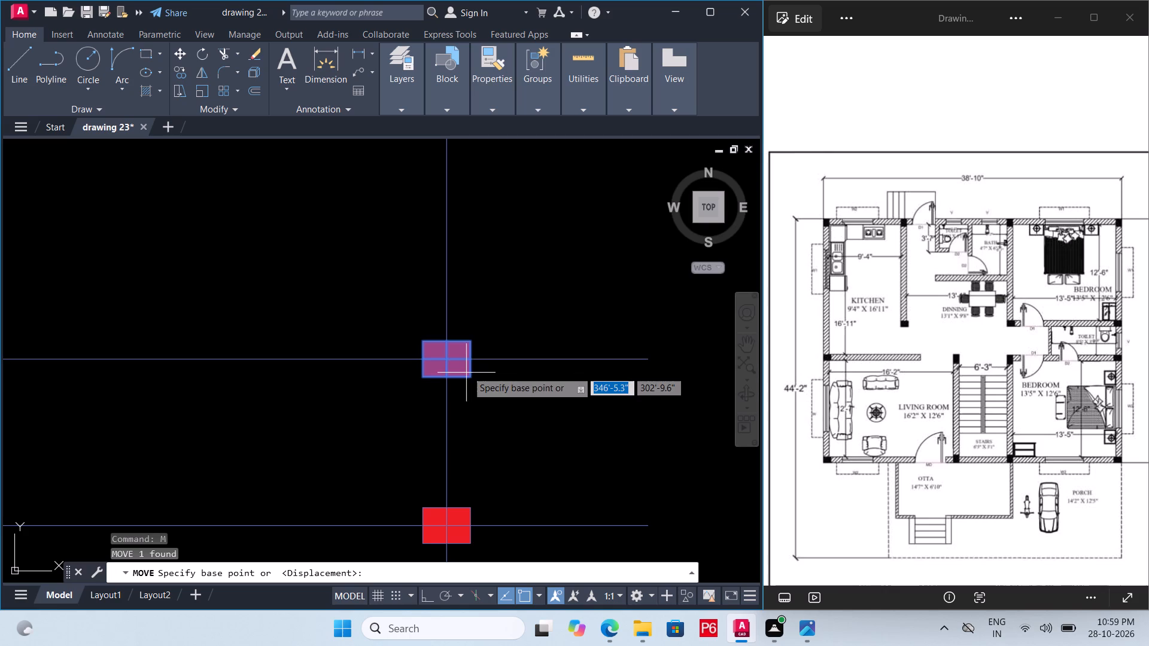
double_click(472, 359)
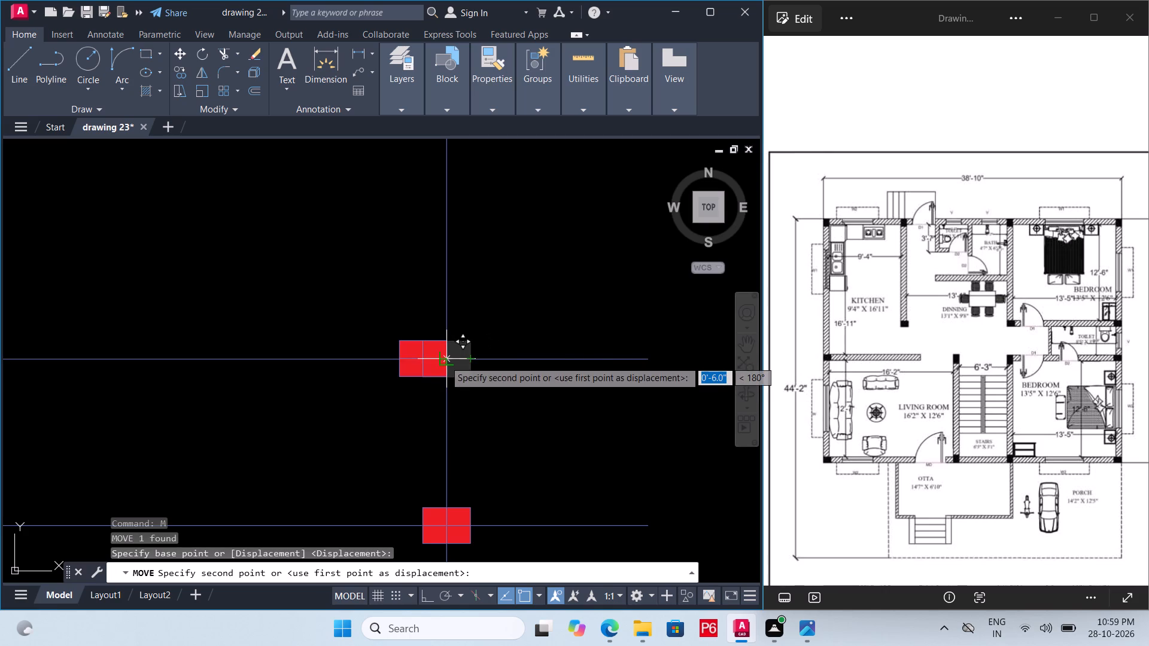
click(446, 361)
scroll(460, 360, down, 1)
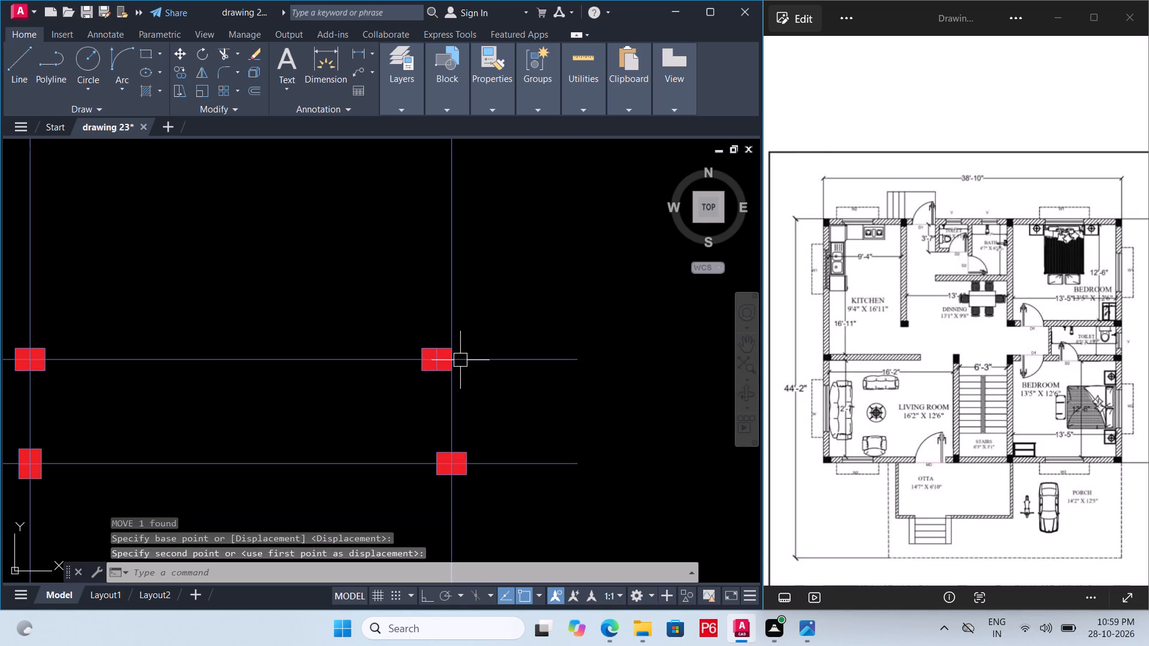
Move the last column on the third horizontal grid line 6" inward so its outer edge's midpoint sits on the outermost vertical grid line.
scroll(460, 360, down, 2)
scroll(462, 415, up, 3)
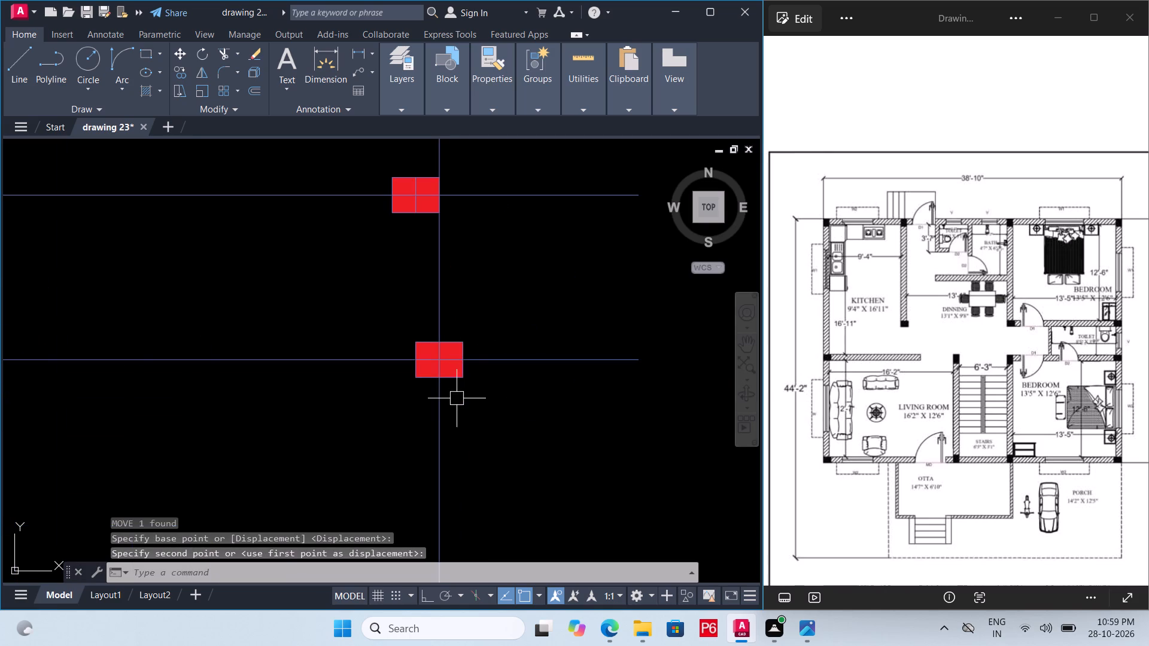
click(456, 377)
text(M)
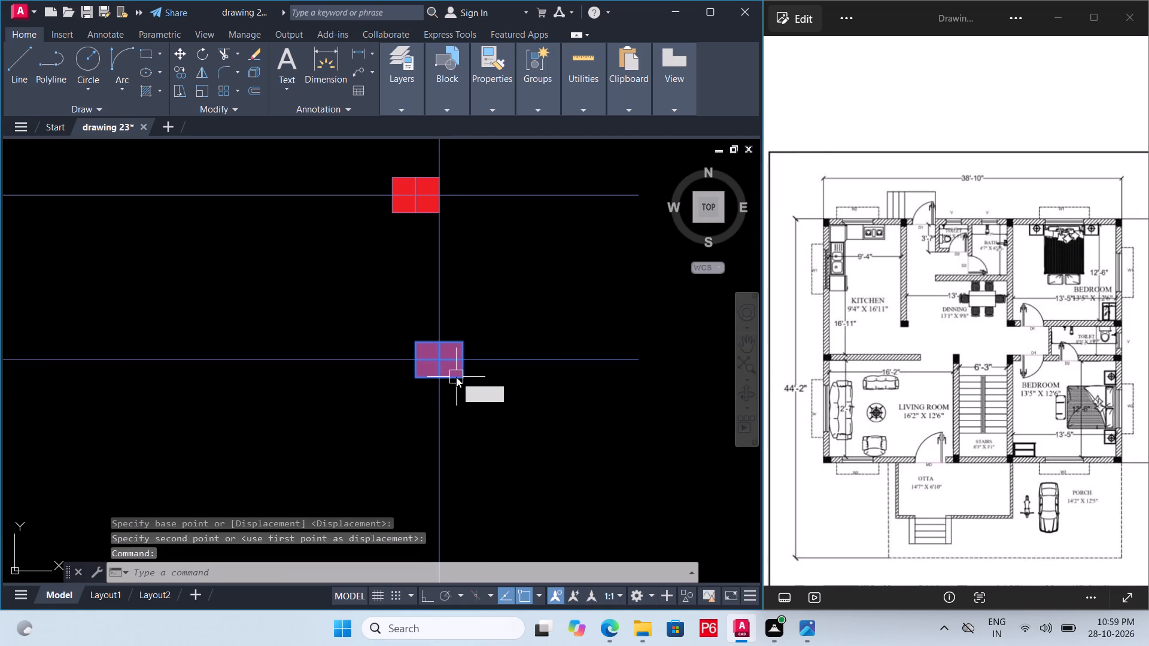
key(space)
click(463, 361)
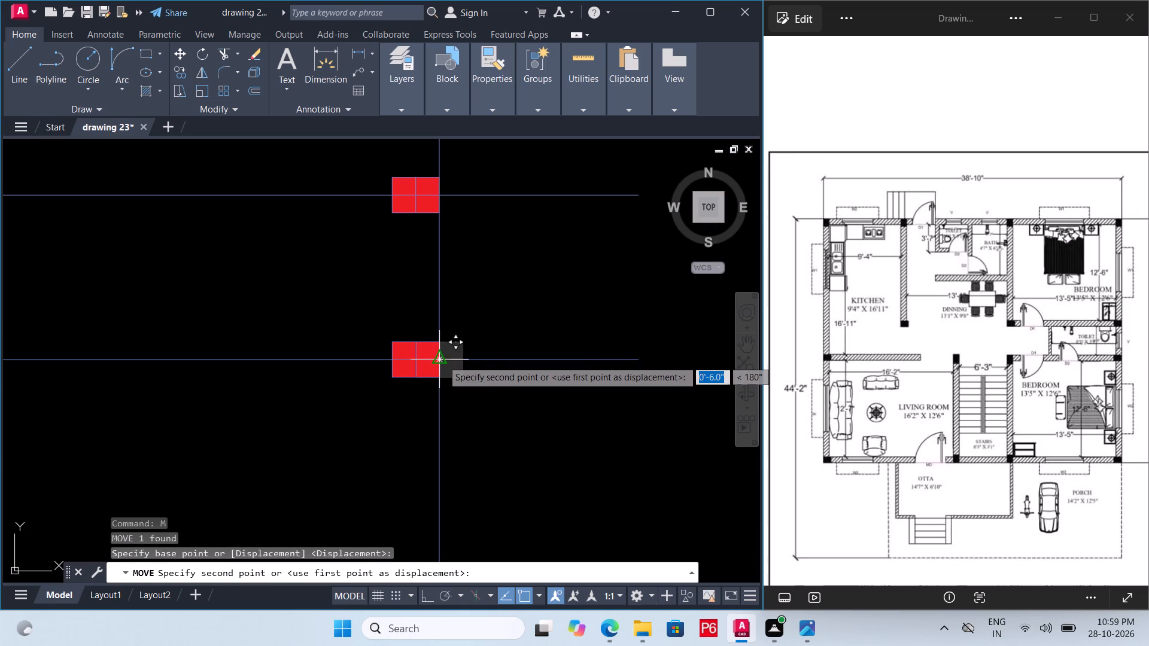
click(442, 360)
scroll(422, 331, down, 5)
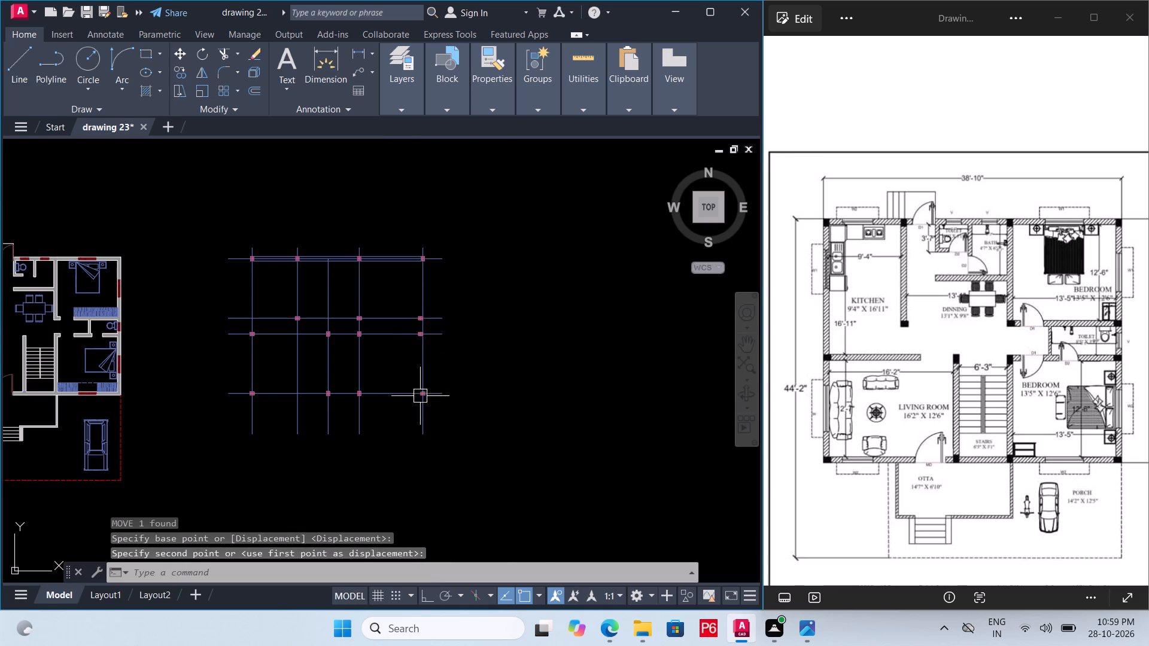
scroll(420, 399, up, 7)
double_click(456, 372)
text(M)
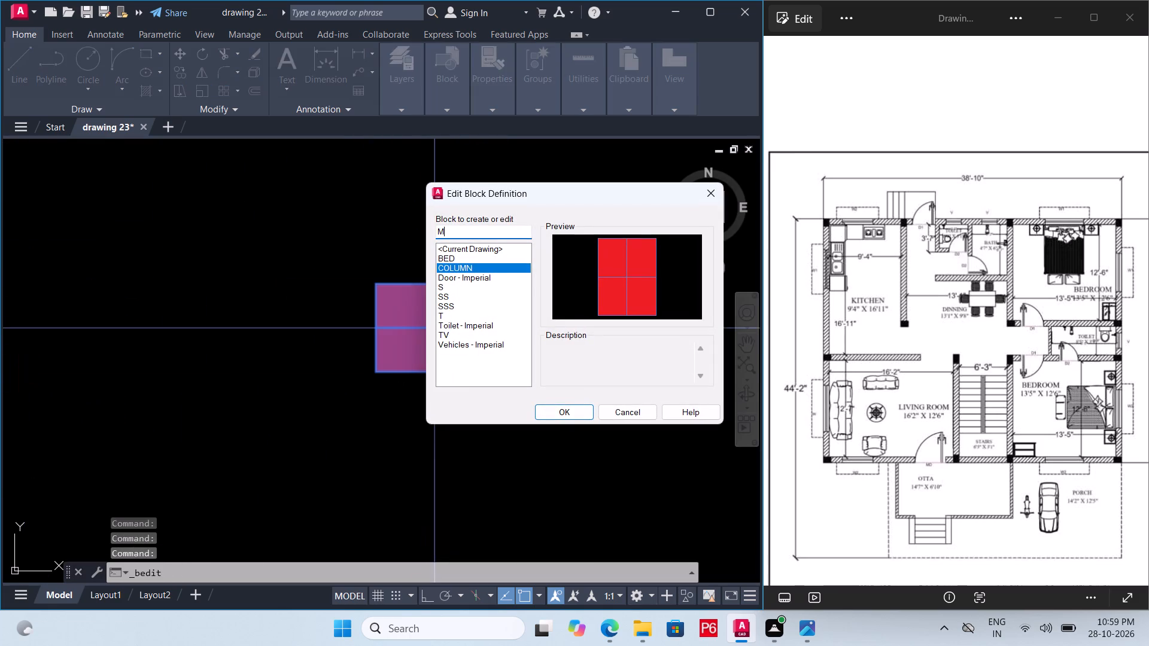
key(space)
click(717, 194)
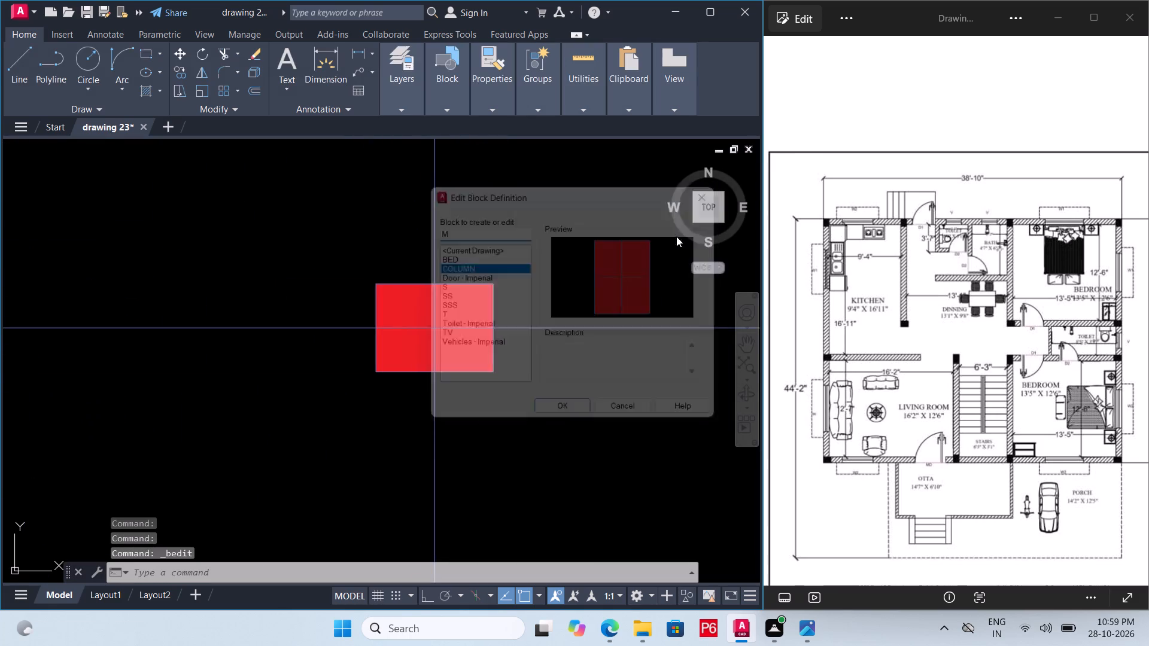
Move the last column on the bottom grid line inward so its outer edge's midpoint sits on the outermost vertical grid line.
click(493, 371)
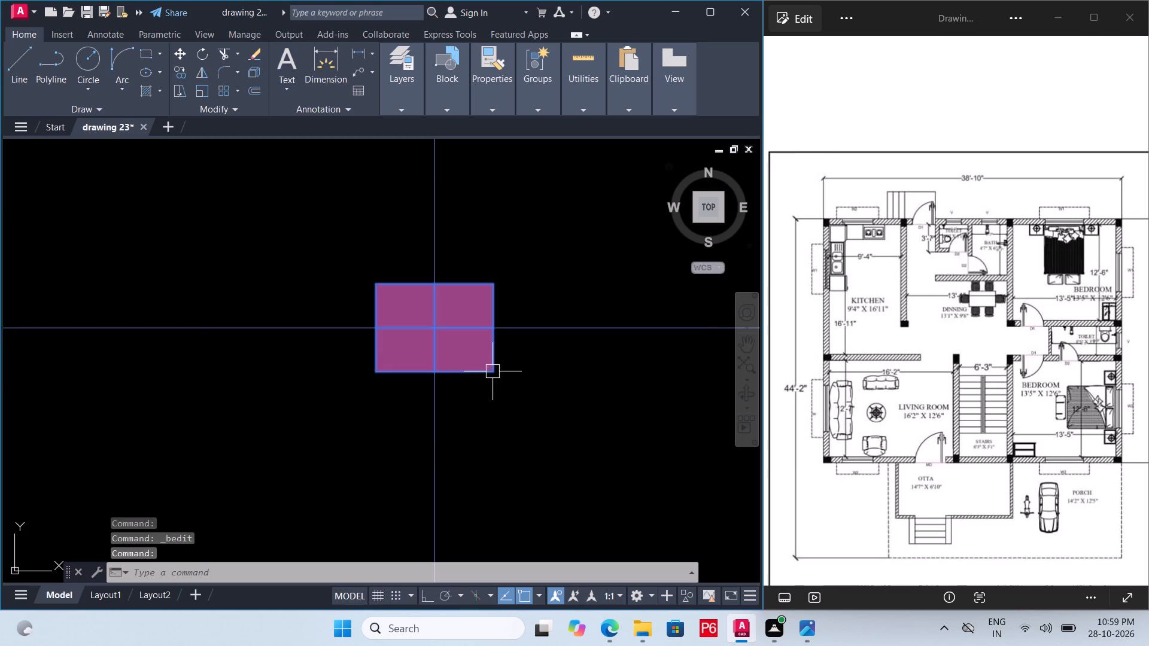
text(M)
key(space)
click(492, 327)
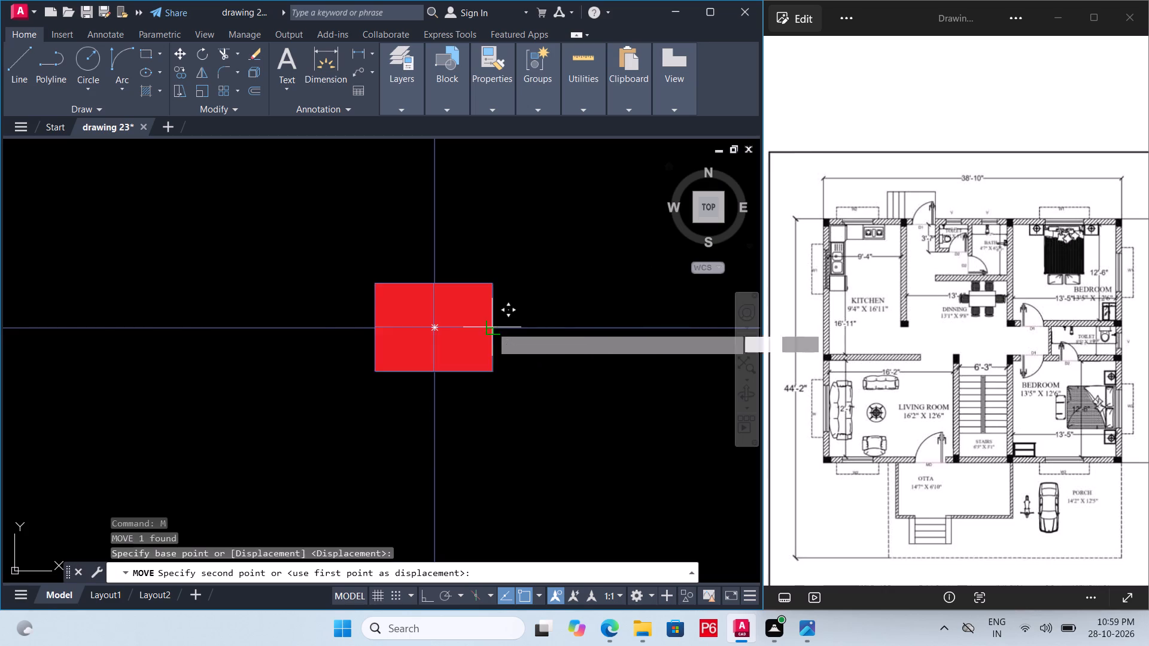
click(434, 330)
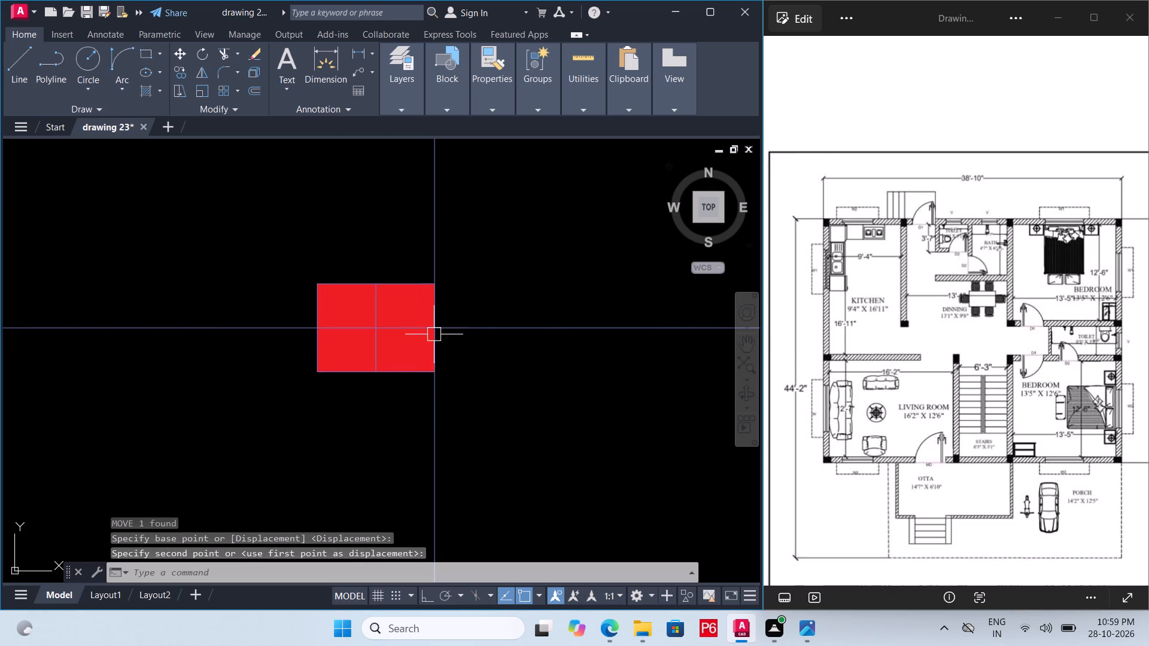
Check the column positions along the outermost vertical grid line and the bottom grid line.
scroll(454, 405, down, 4)
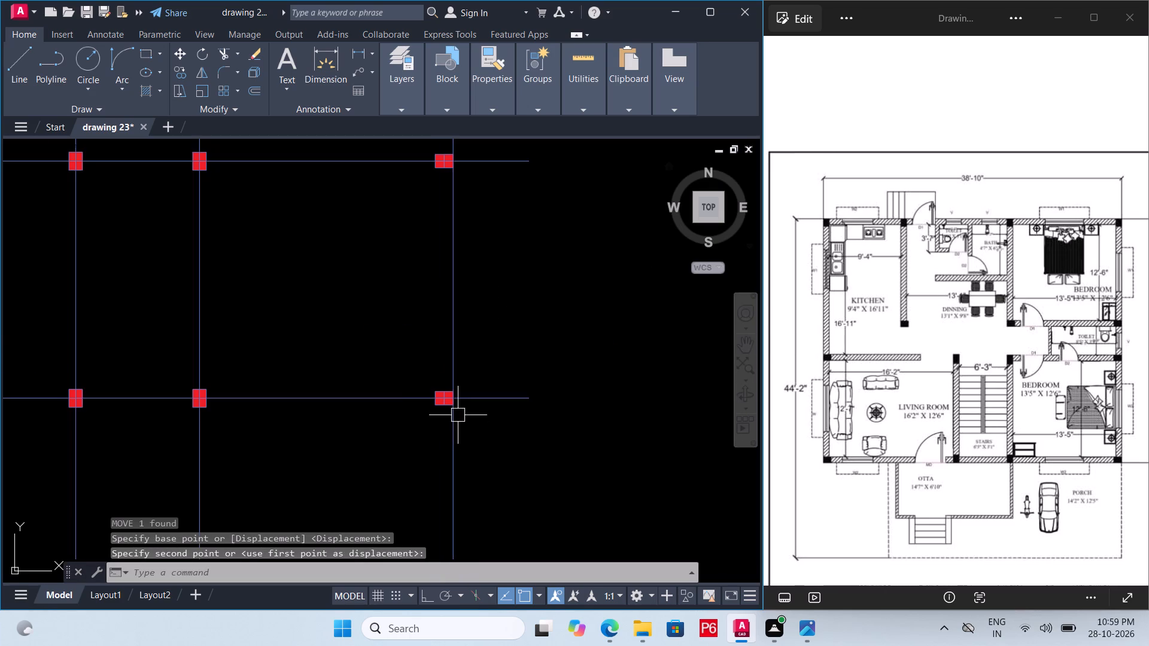
scroll(455, 405, up, 3)
scroll(455, 453, down, 2)
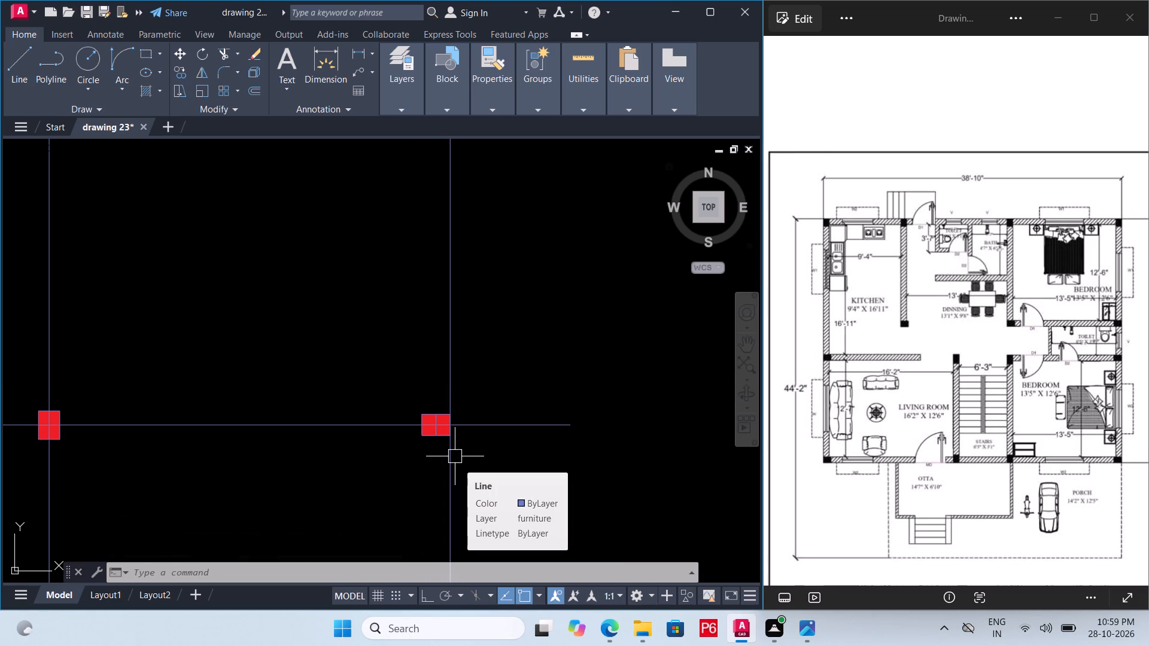
scroll(490, 446, down, 1)
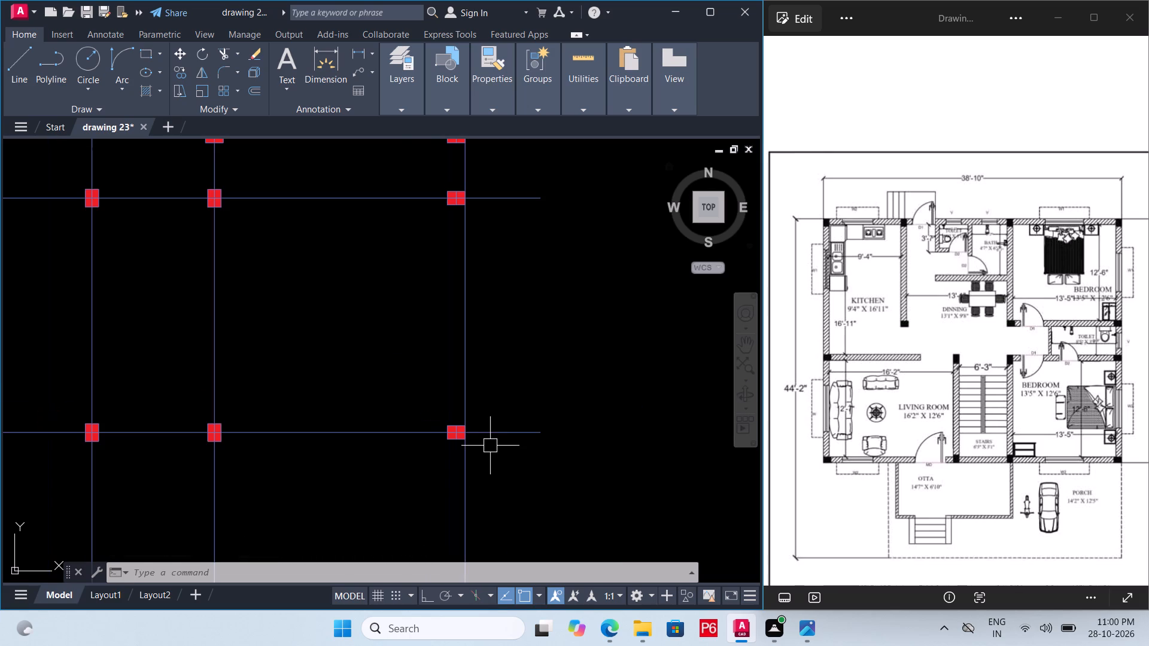
scroll(342, 467, down, 1)
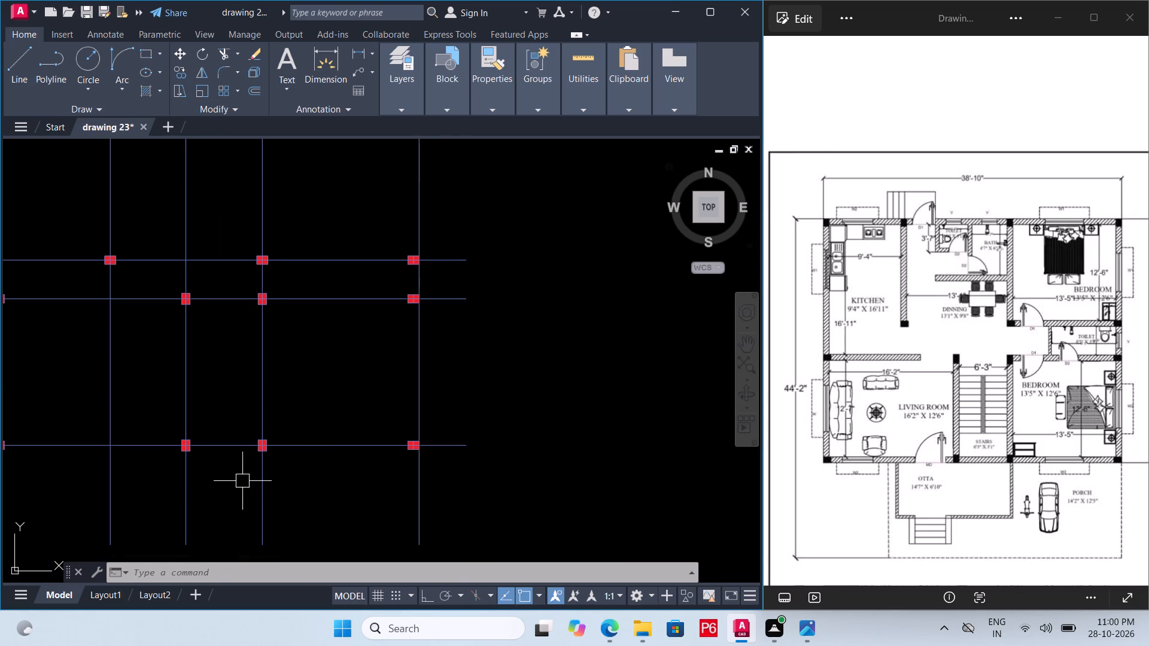
scroll(254, 470, down, 1)
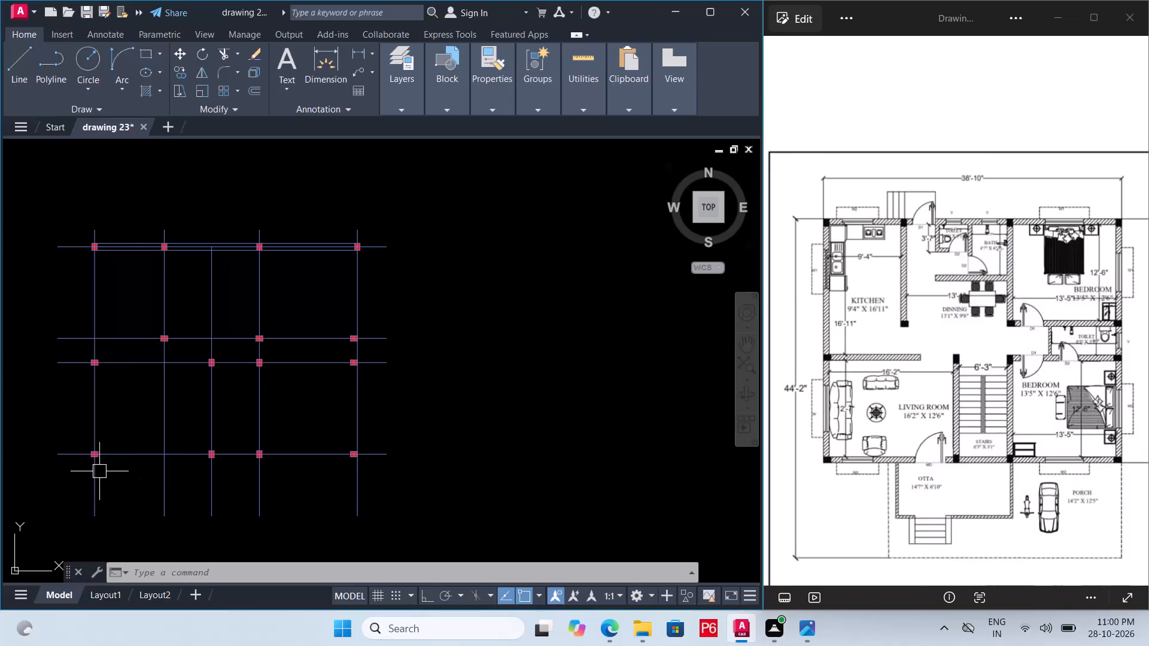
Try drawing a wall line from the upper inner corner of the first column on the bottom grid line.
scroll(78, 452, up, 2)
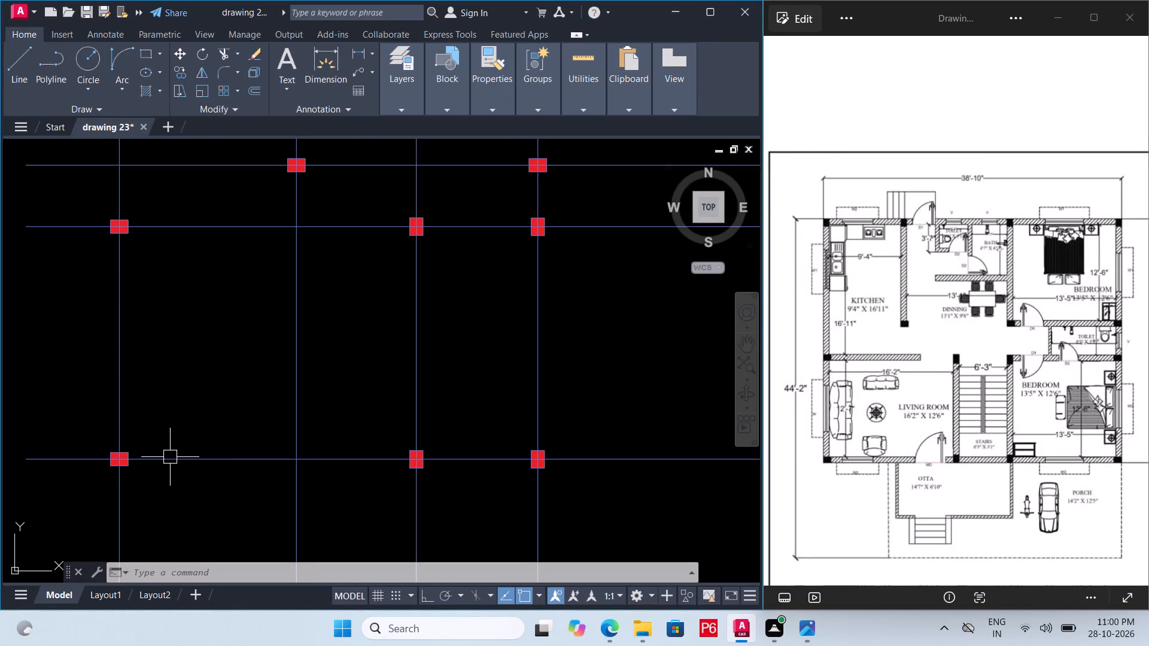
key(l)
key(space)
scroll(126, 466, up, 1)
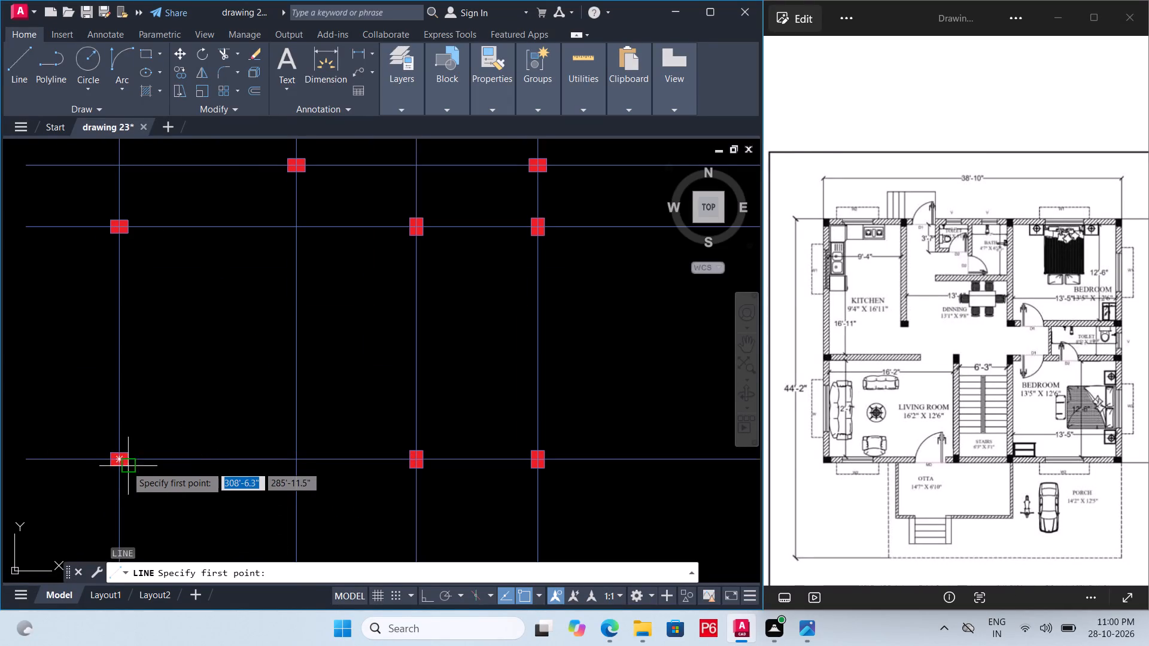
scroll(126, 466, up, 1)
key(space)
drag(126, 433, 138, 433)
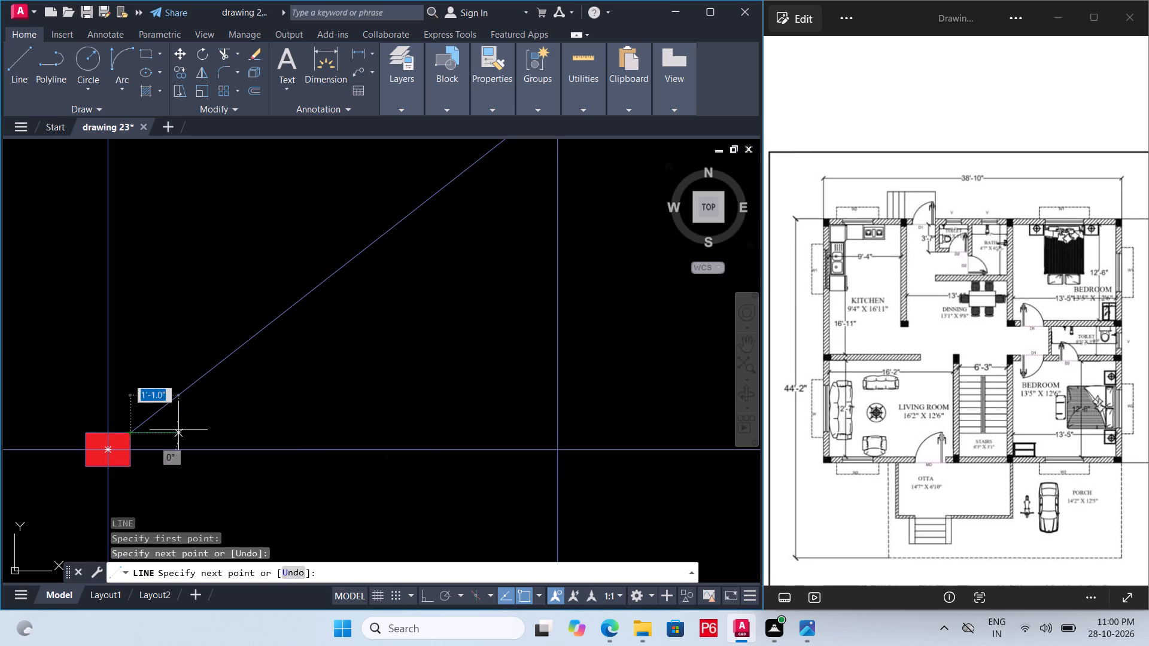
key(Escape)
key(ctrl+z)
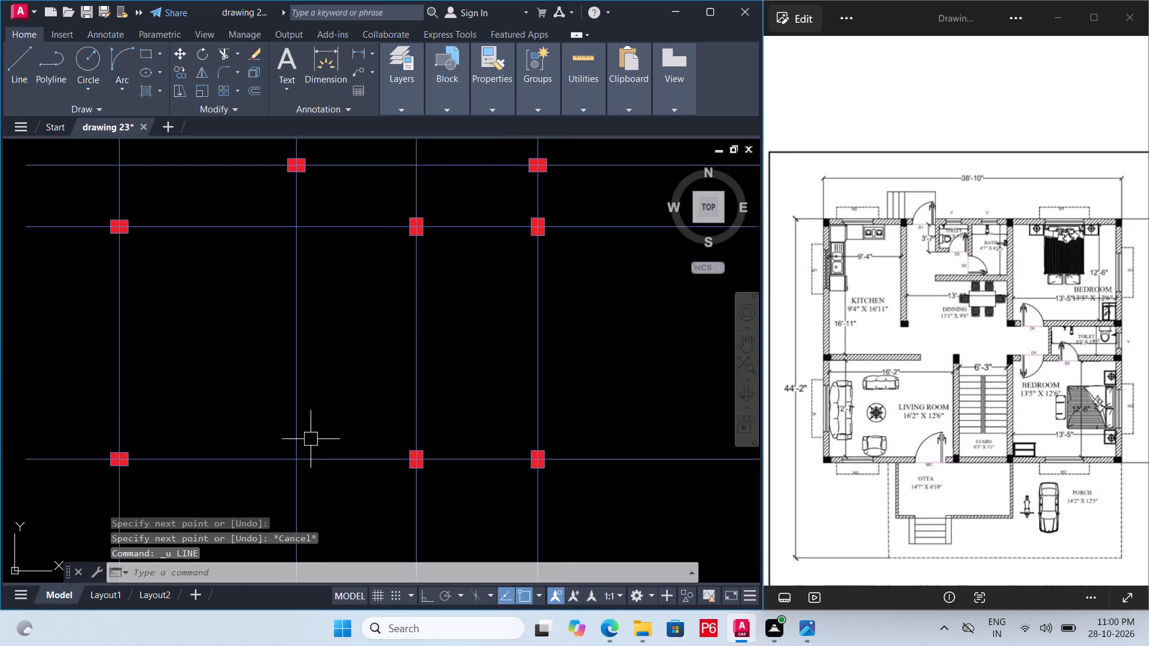
Draw the upper wall line between the facing edges of the first and second columns on the bottom grid line.
text(L)
key(space)
scroll(129, 471, up, 1)
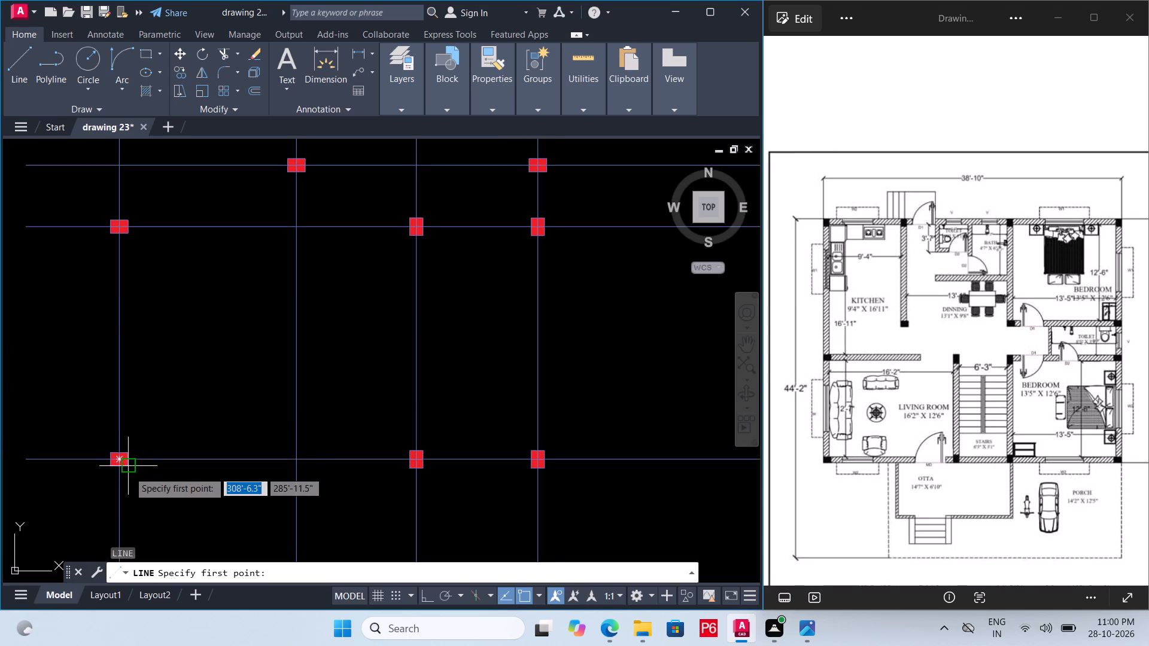
scroll(128, 470, up, 1)
click(126, 428)
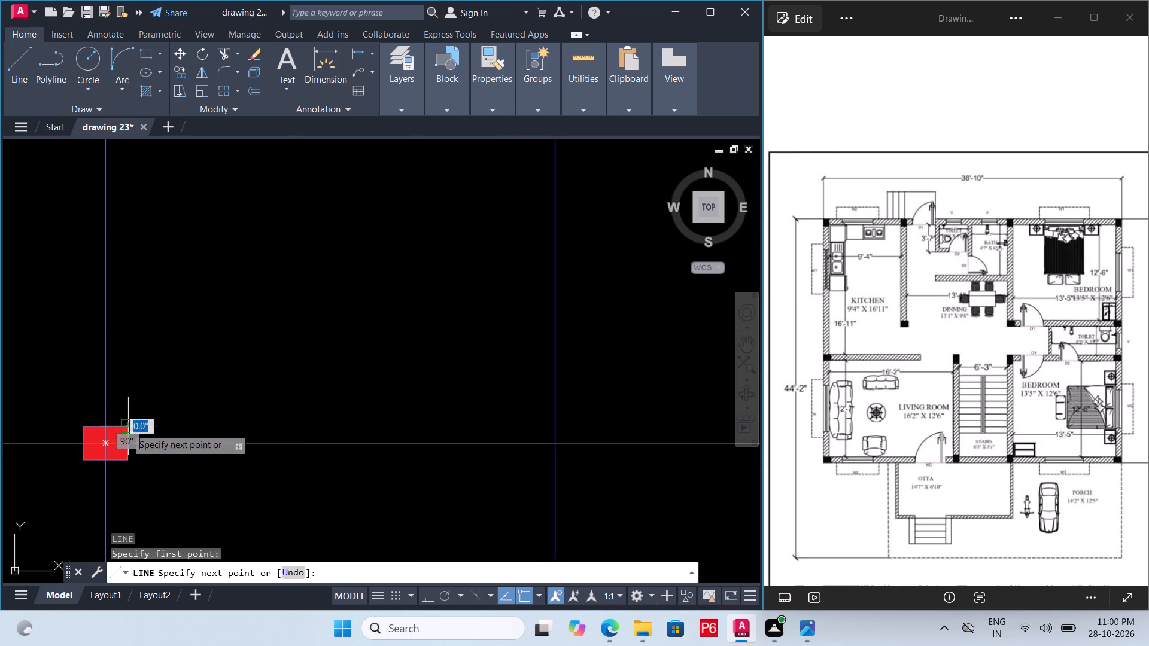
scroll(187, 414, down, 3)
scroll(322, 413, up, 4)
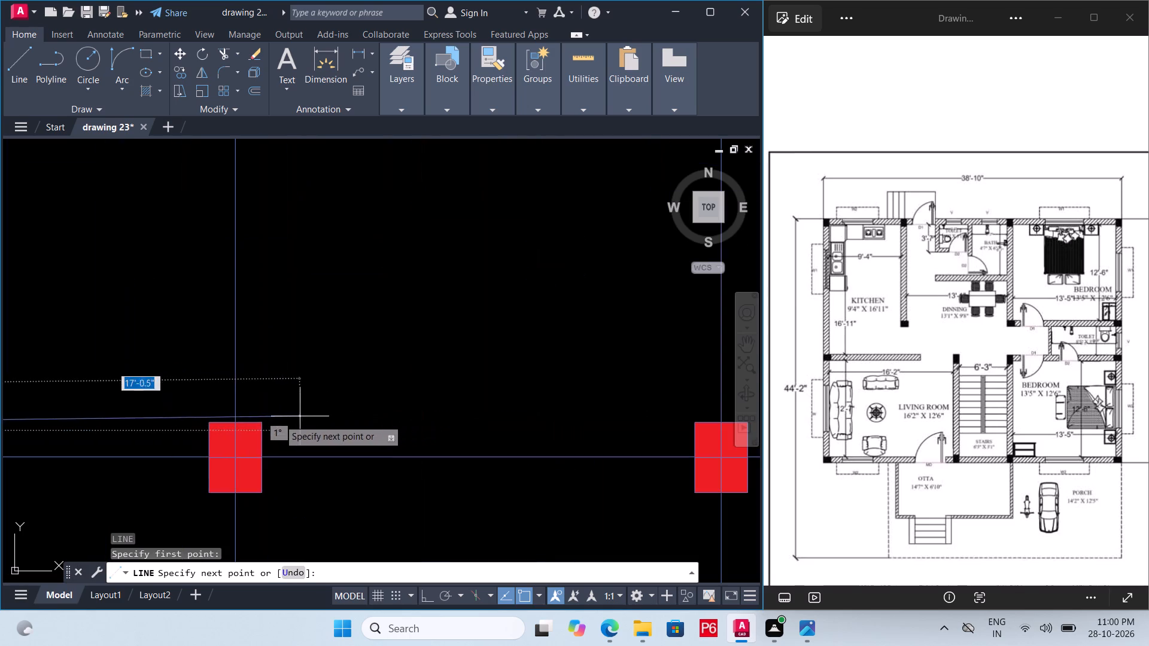
click(213, 437)
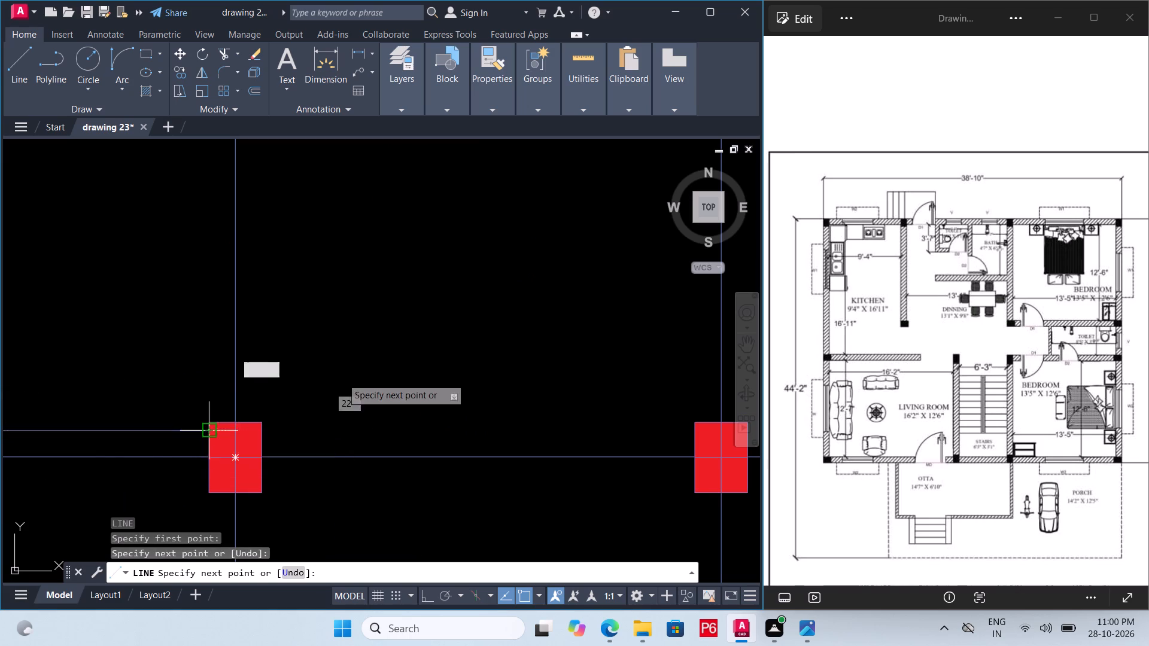
scroll(355, 376, down, 2)
key(space)
Draw the lower wall line, about 16'-0.5" long, from the first column's lower inner corner to the second column on the bottom grid line.
scroll(315, 415, down, 2)
scroll(162, 426, up, 2)
key(space)
click(105, 404)
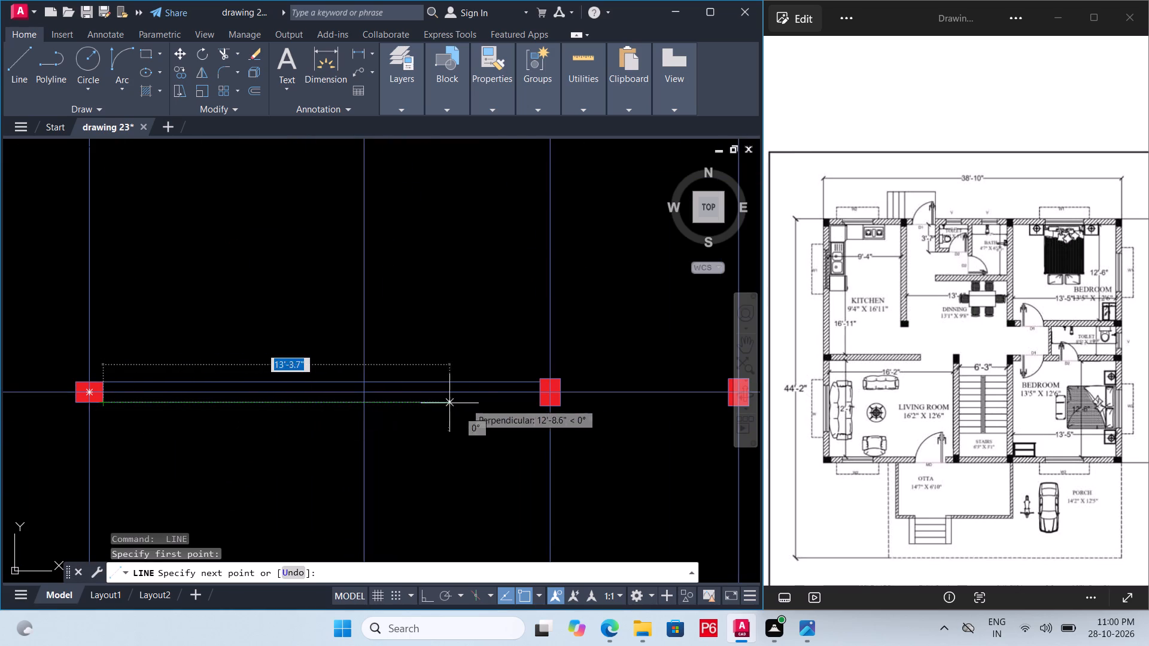
scroll(549, 403, up, 3)
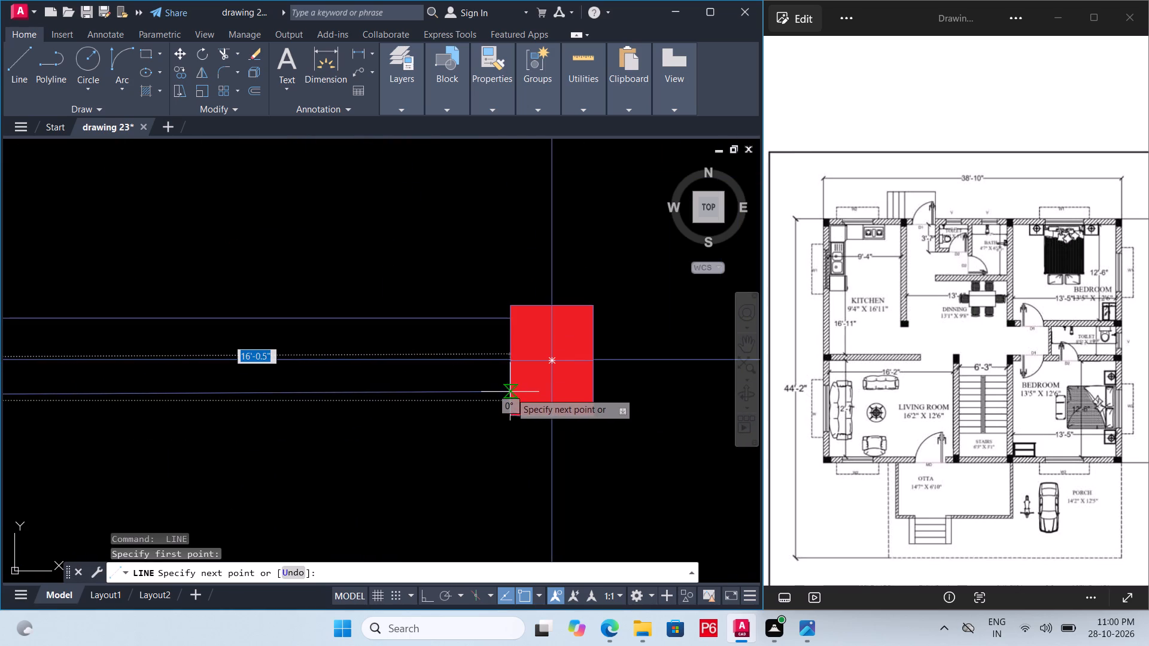
click(510, 398)
scroll(198, 429, down, 3)
key(space)
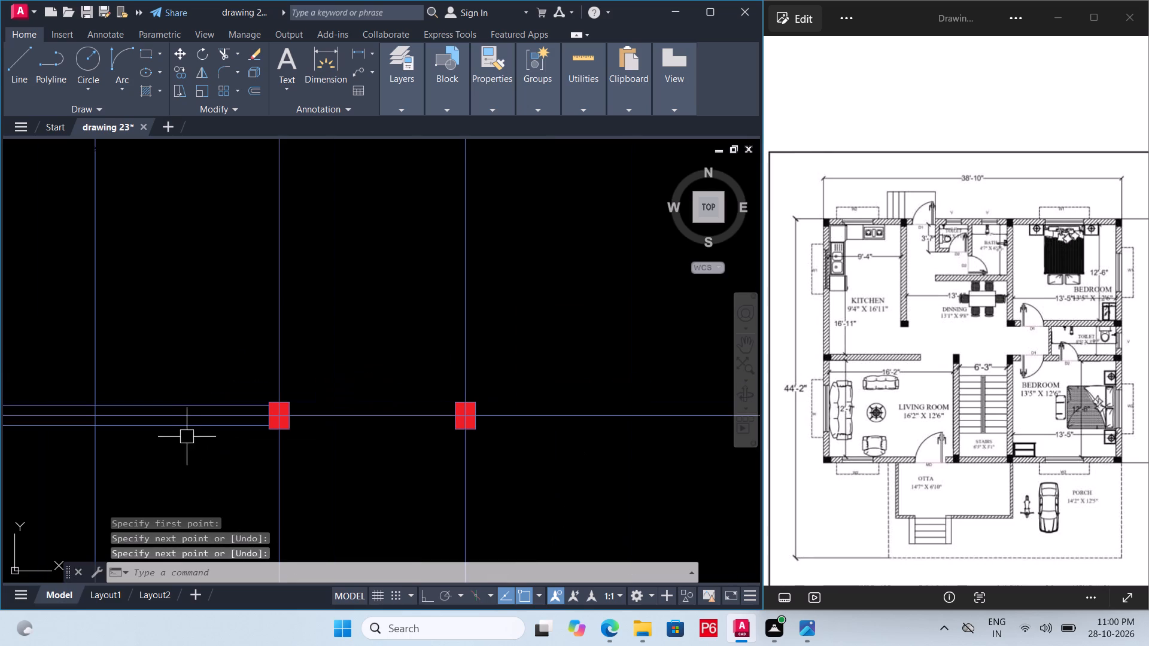
Draw the upper and lower wall lines, 6'-2" long, between the facing corners of the second and third columns on the bottom grid line.
scroll(350, 422, up, 2)
key(space)
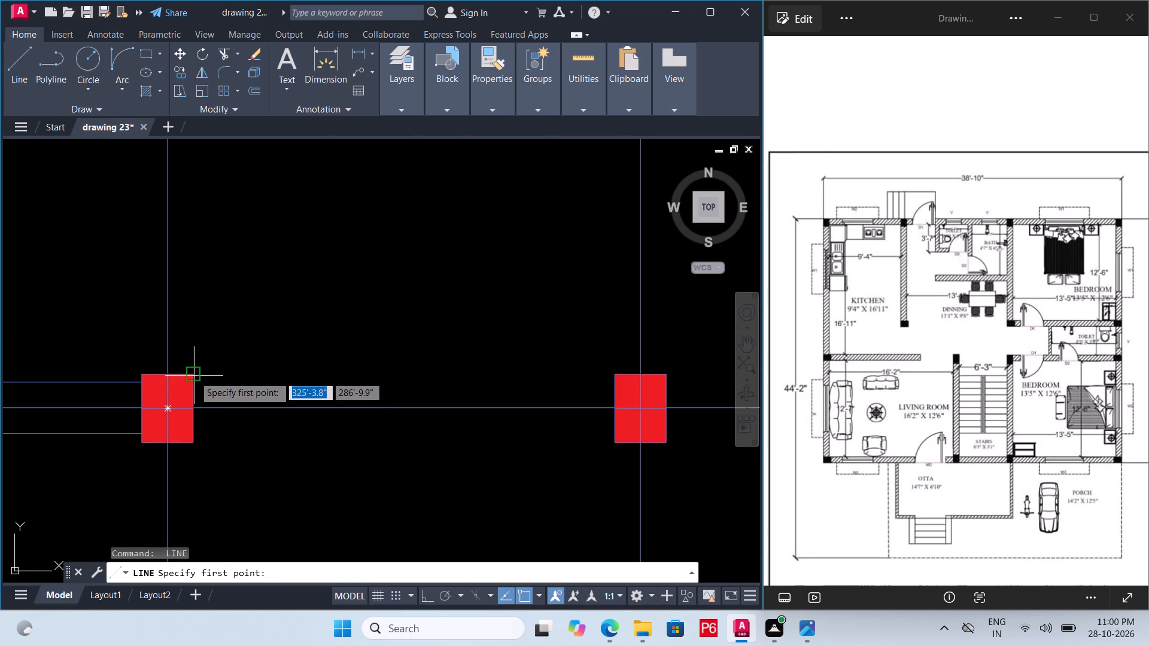
click(194, 376)
click(622, 371)
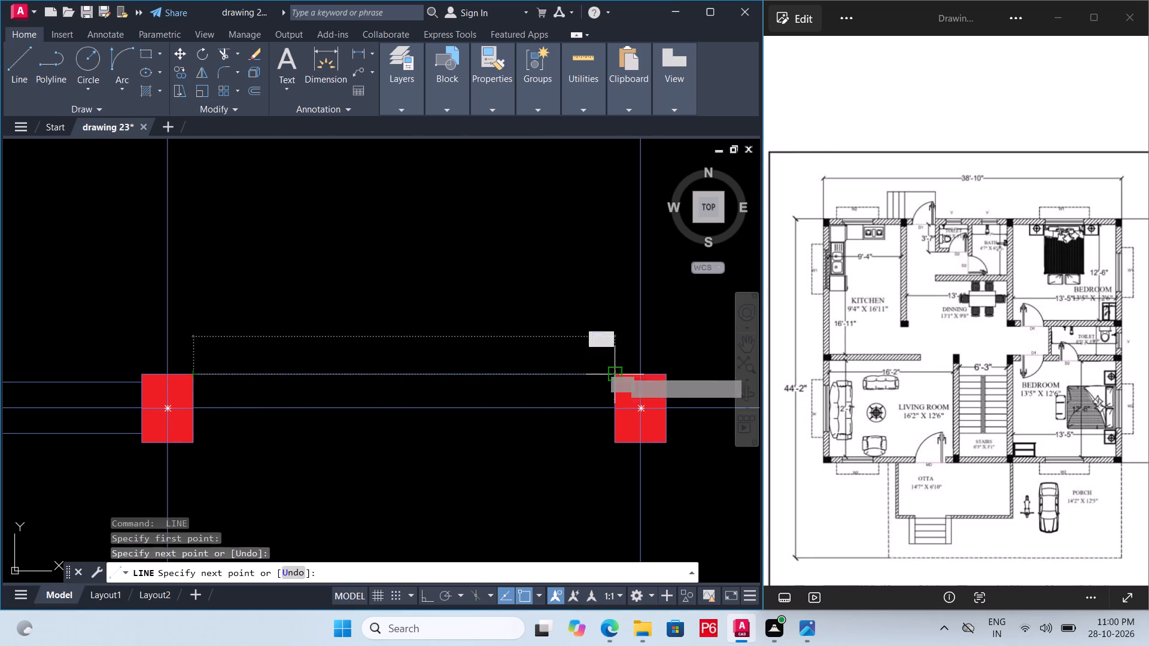
key(space)
key(space)
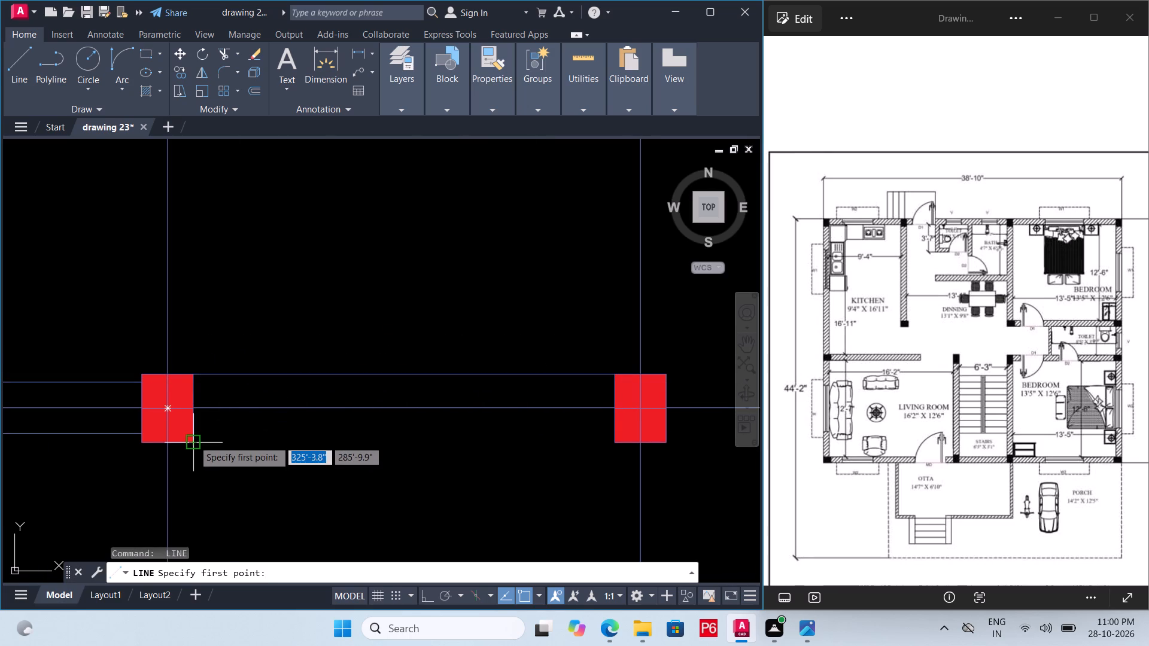
click(193, 440)
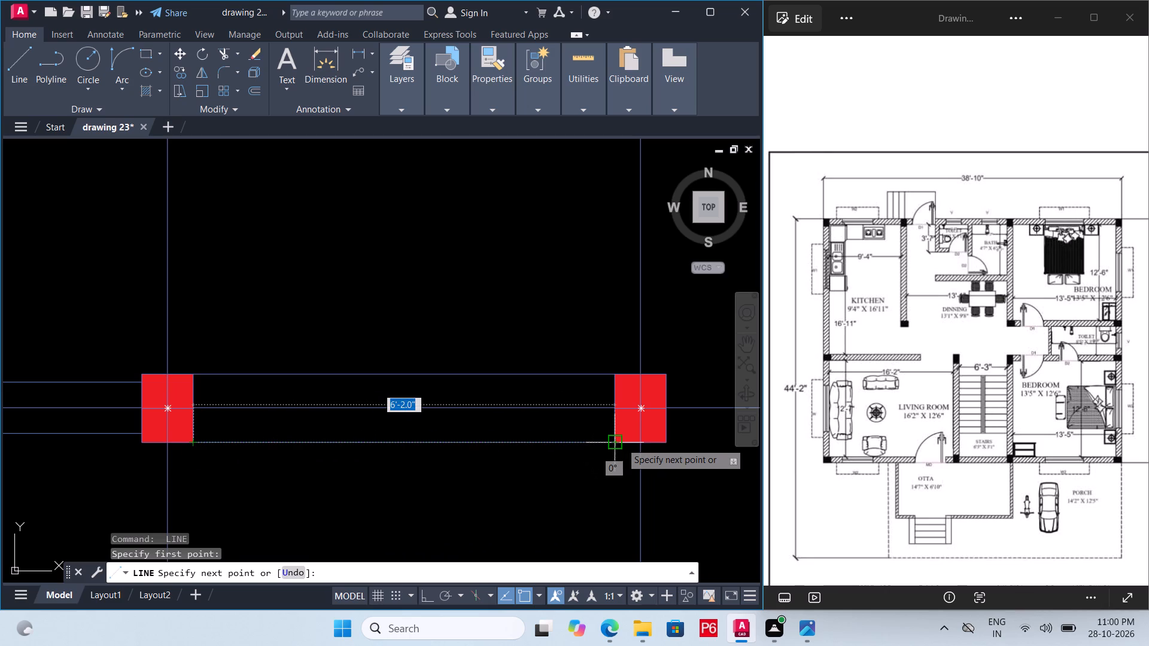
click(621, 443)
key(space)
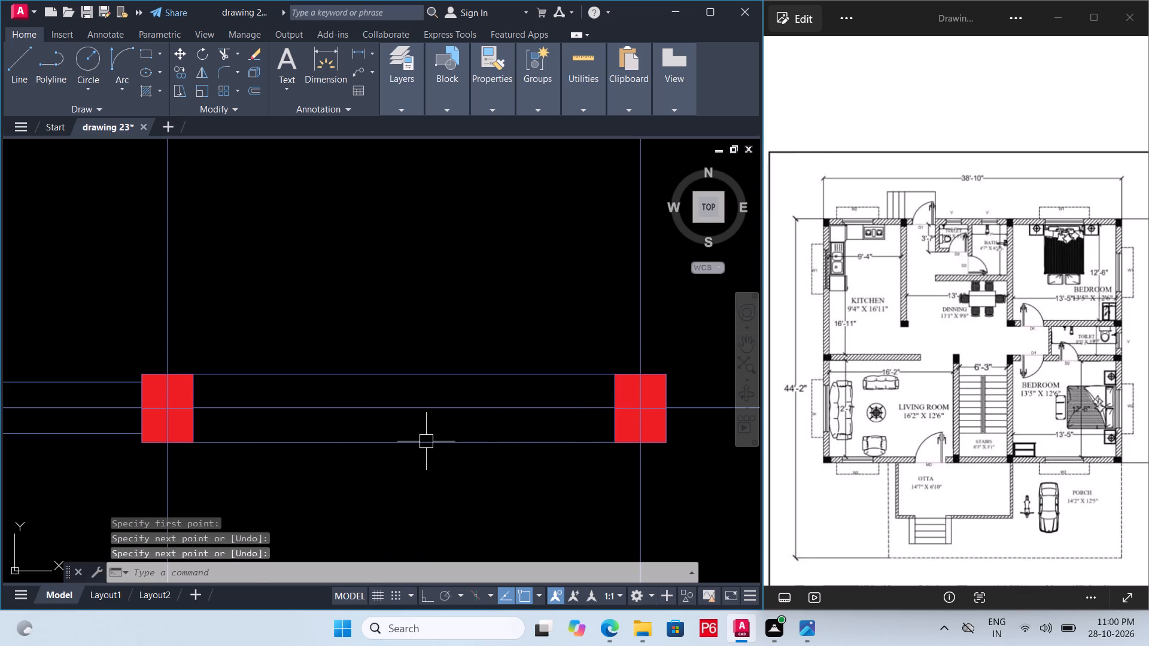
With Ortho on, draw the upper wall line from the last column's upper inner corner to the third column on the bottom grid line.
scroll(294, 440, down, 3)
scroll(434, 455, up, 1)
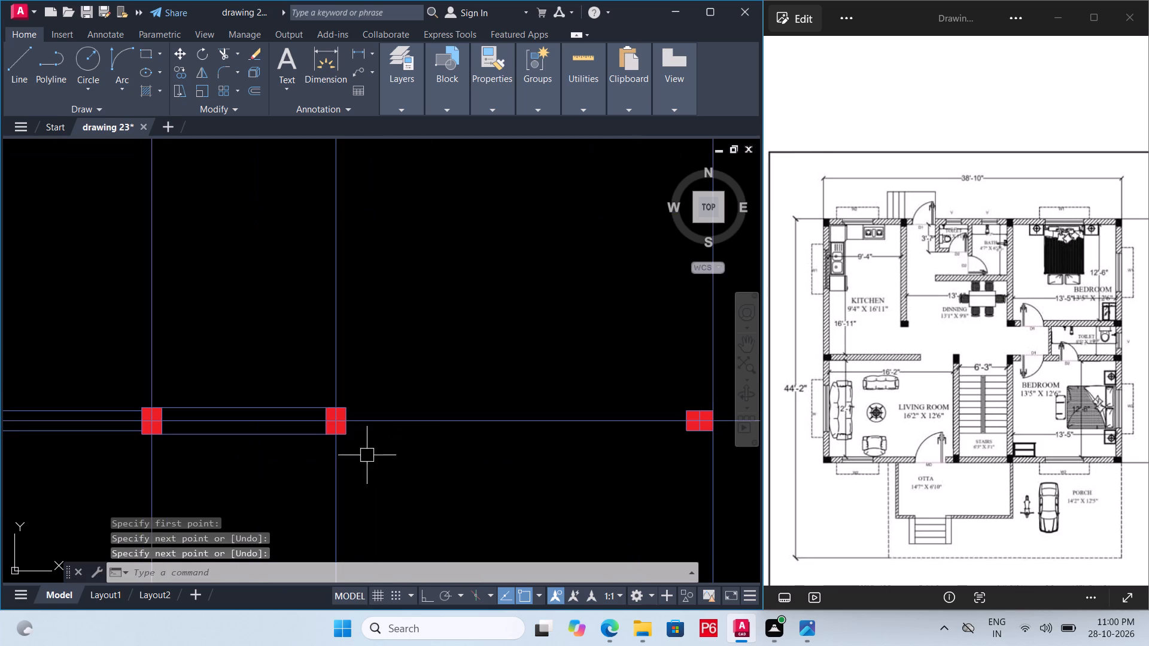
key(space)
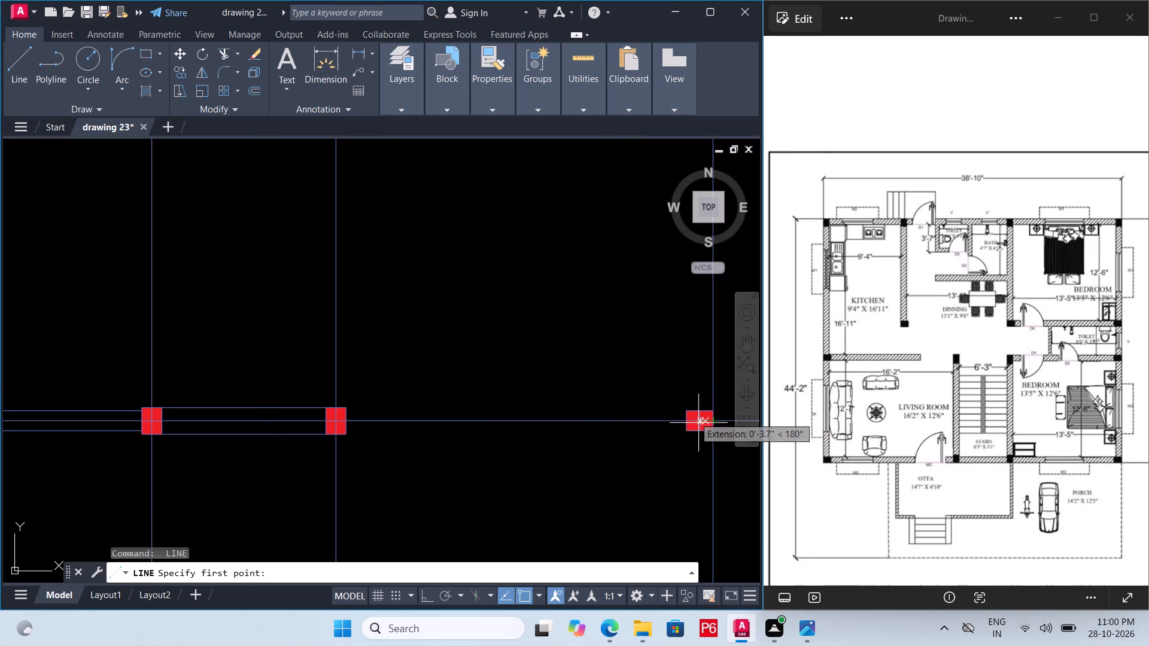
click(683, 409)
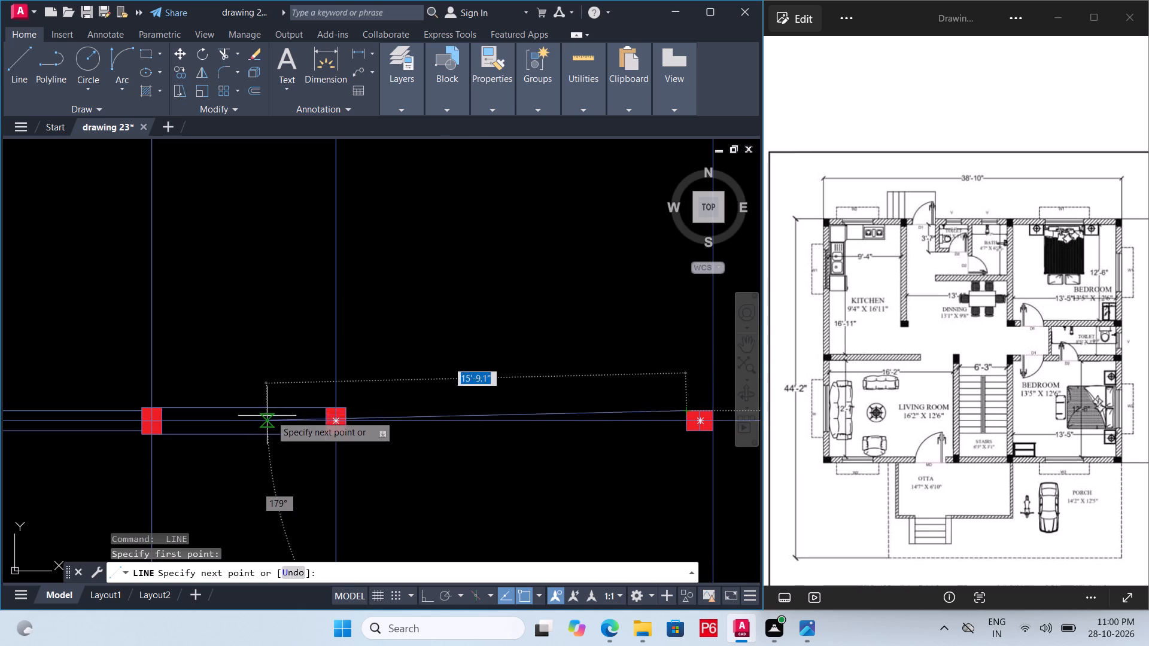
scroll(333, 412, up, 3)
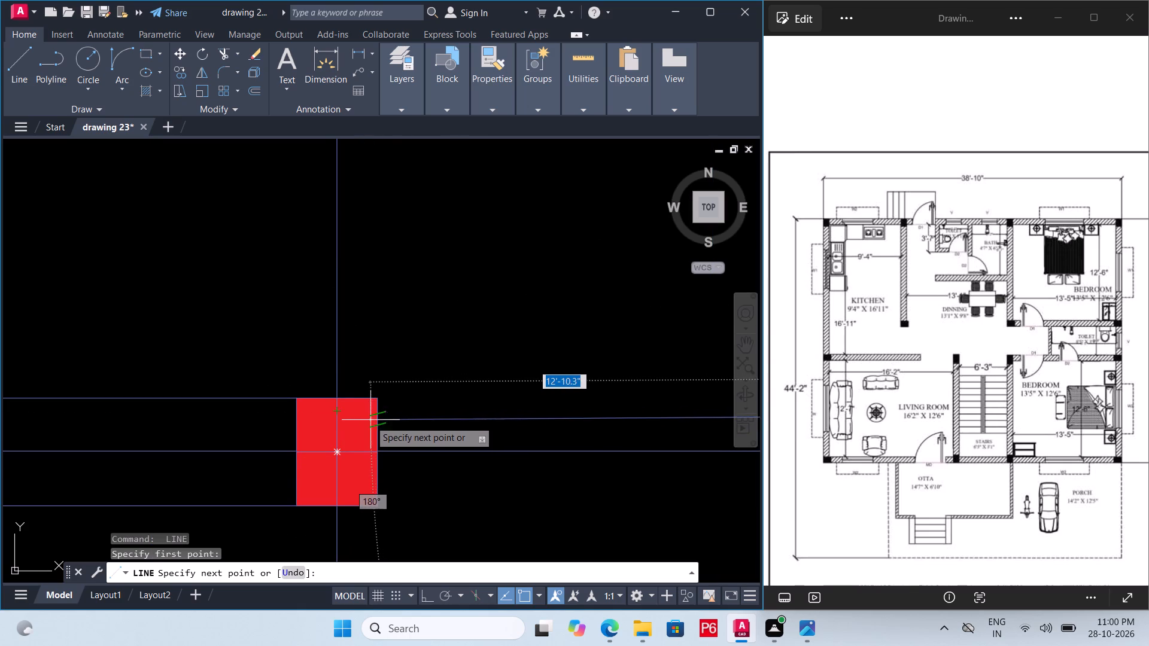
key(F8)
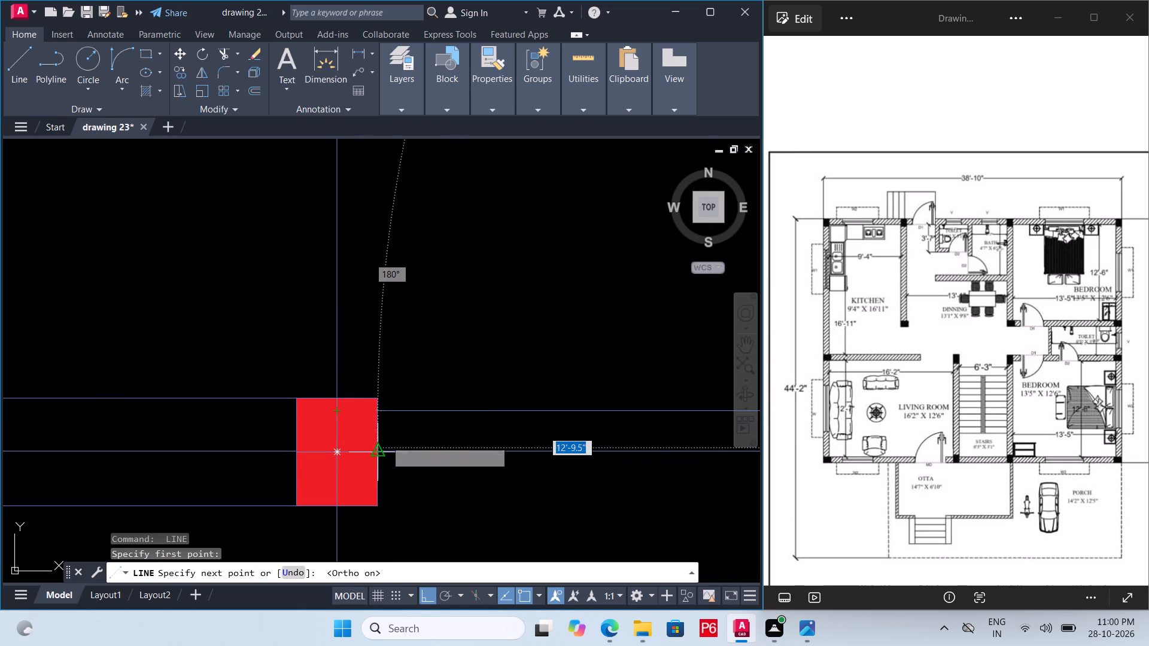
click(374, 413)
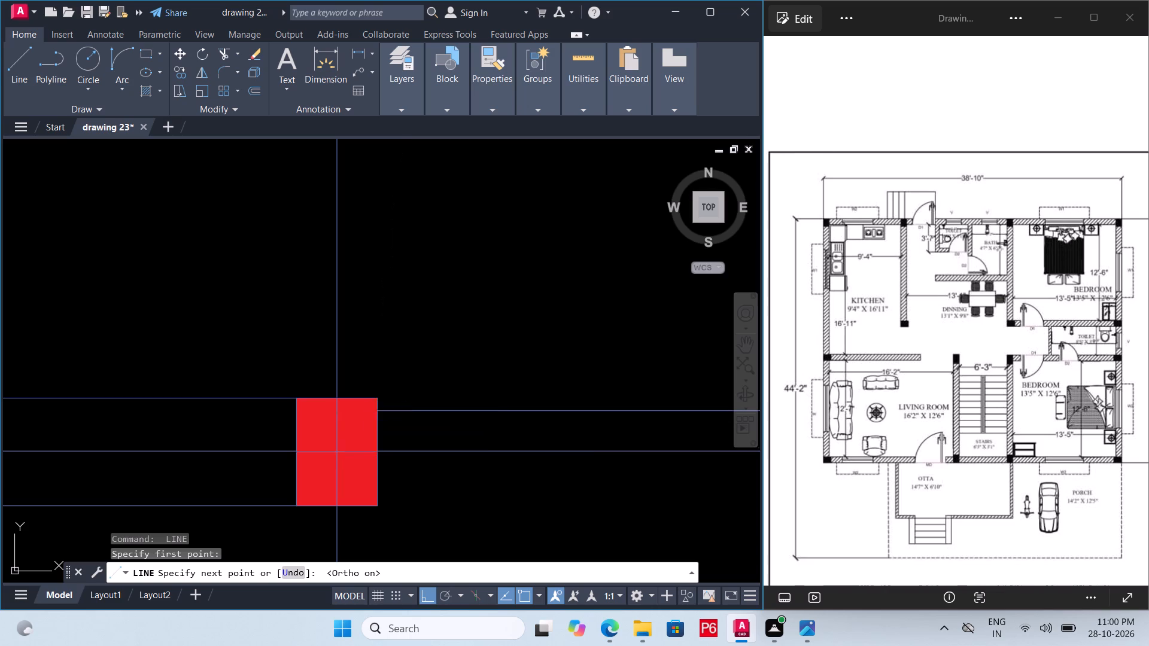
scroll(333, 345, down, 3)
key(space)
Draw the lower wall line from the last column's lower inner corner to the third column's edge on the bottom grid line.
key(space)
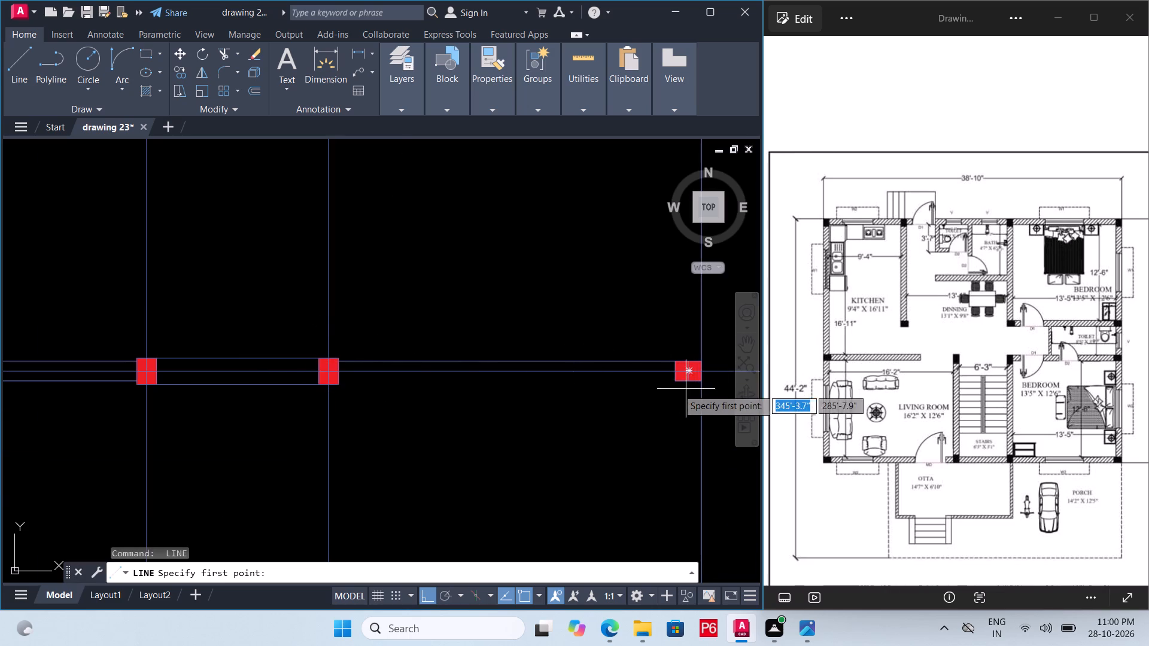
scroll(668, 385, up, 2)
click(680, 377)
scroll(494, 396, down, 3)
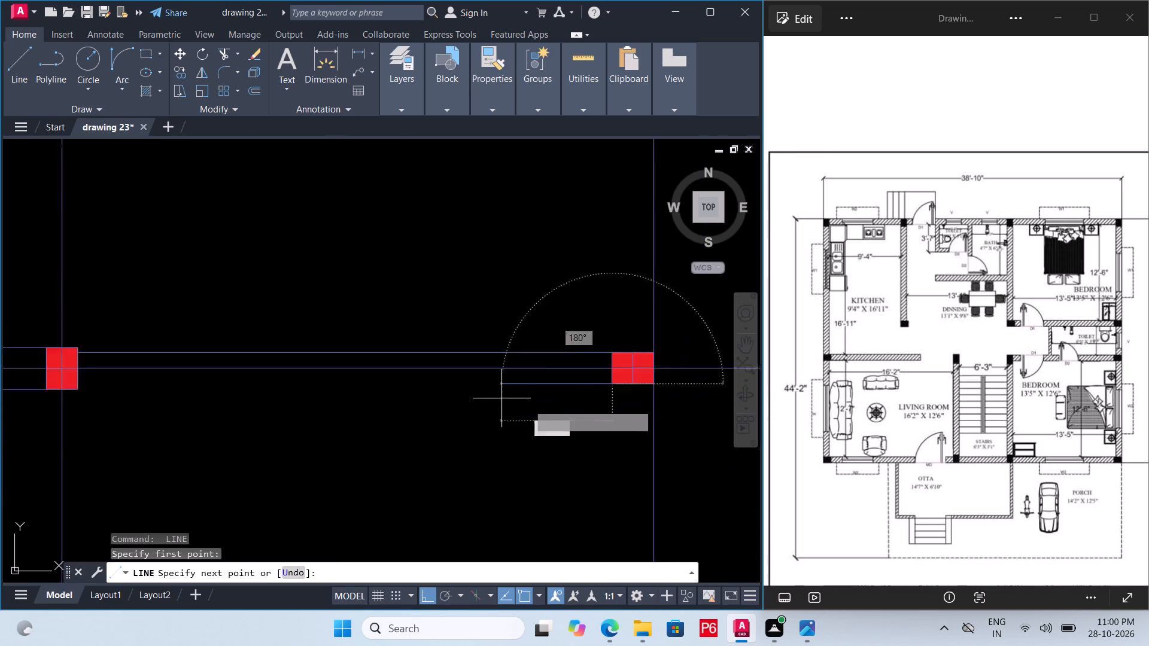
scroll(372, 401, up, 3)
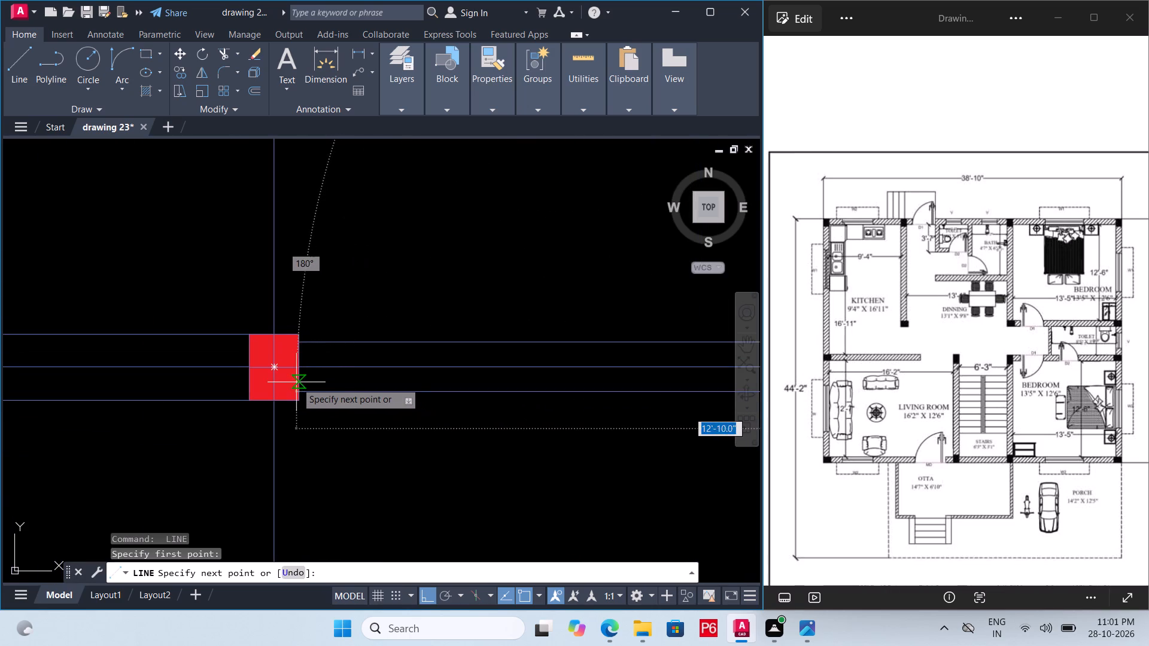
scroll(300, 385, up, 4)
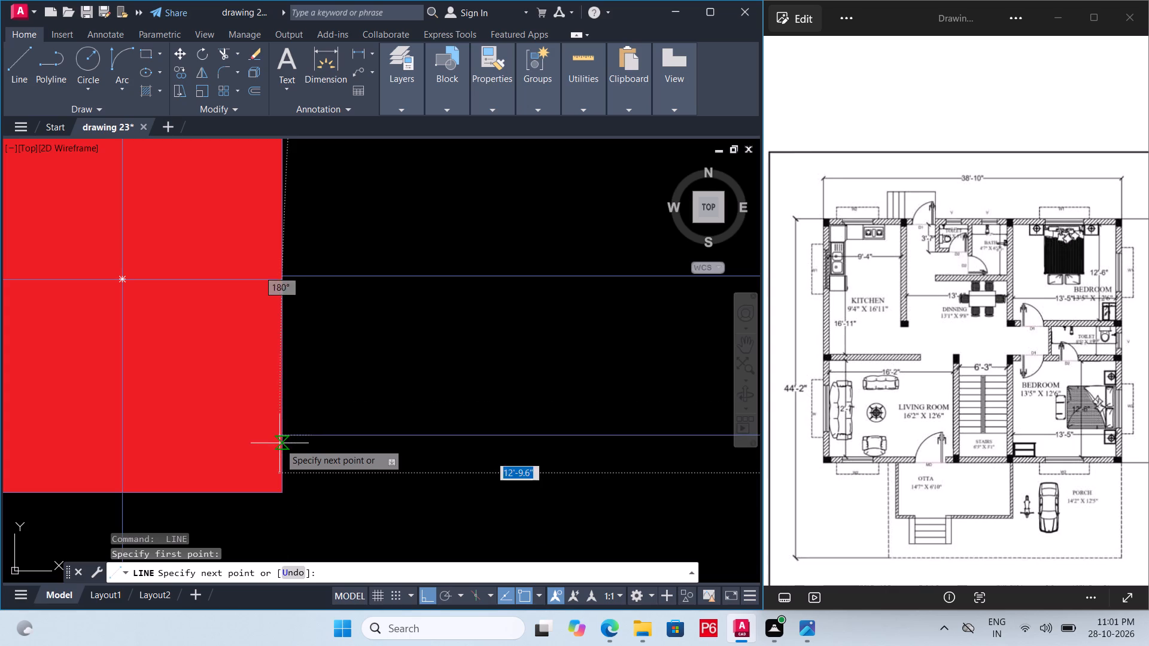
click(283, 433)
scroll(415, 397, down, 1)
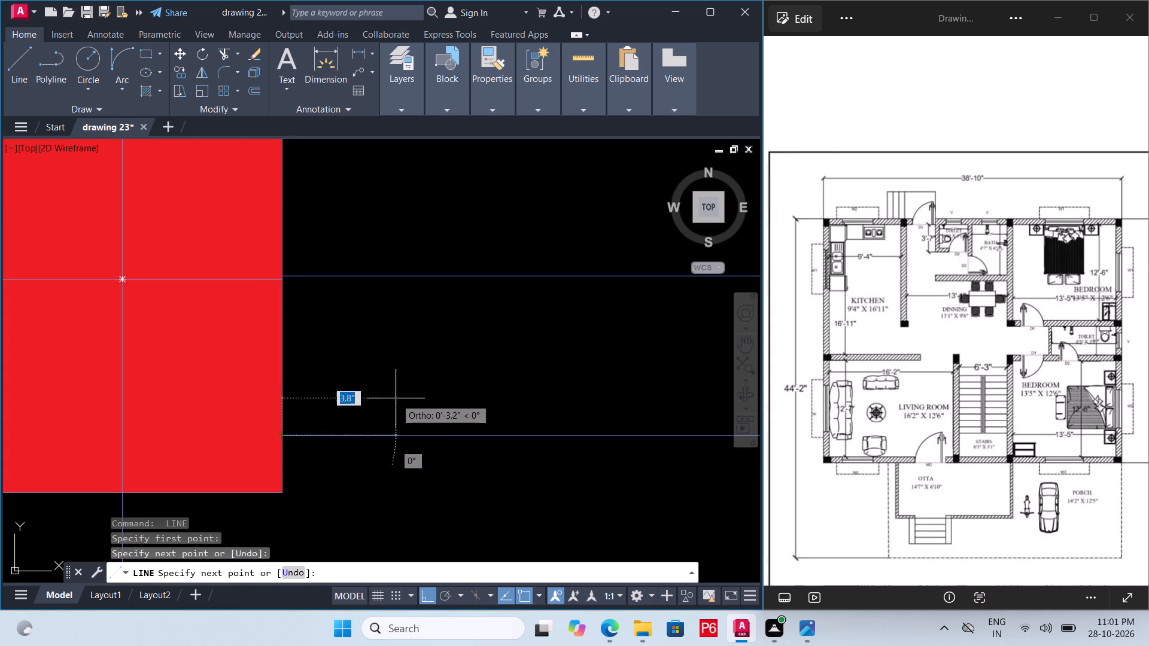
scroll(415, 397, down, 3)
key(space)
Draw the living room side wall's outer line from the first bottom column's upper outer corner to the column above it.
scroll(381, 435, down, 4)
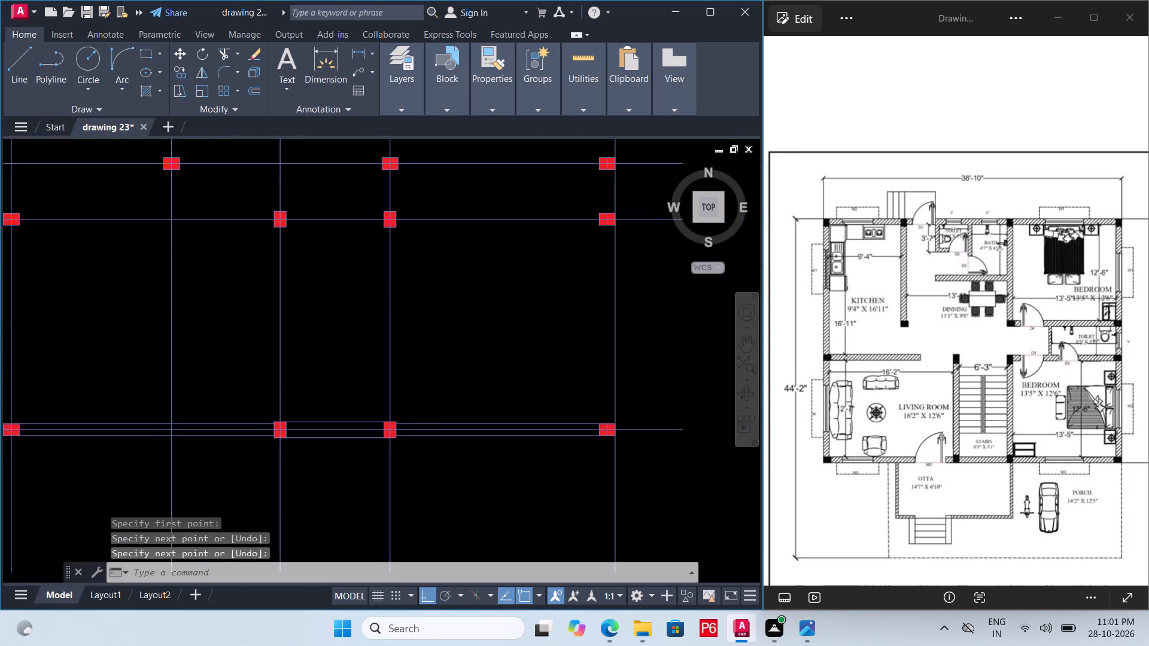
scroll(147, 441, up, 3)
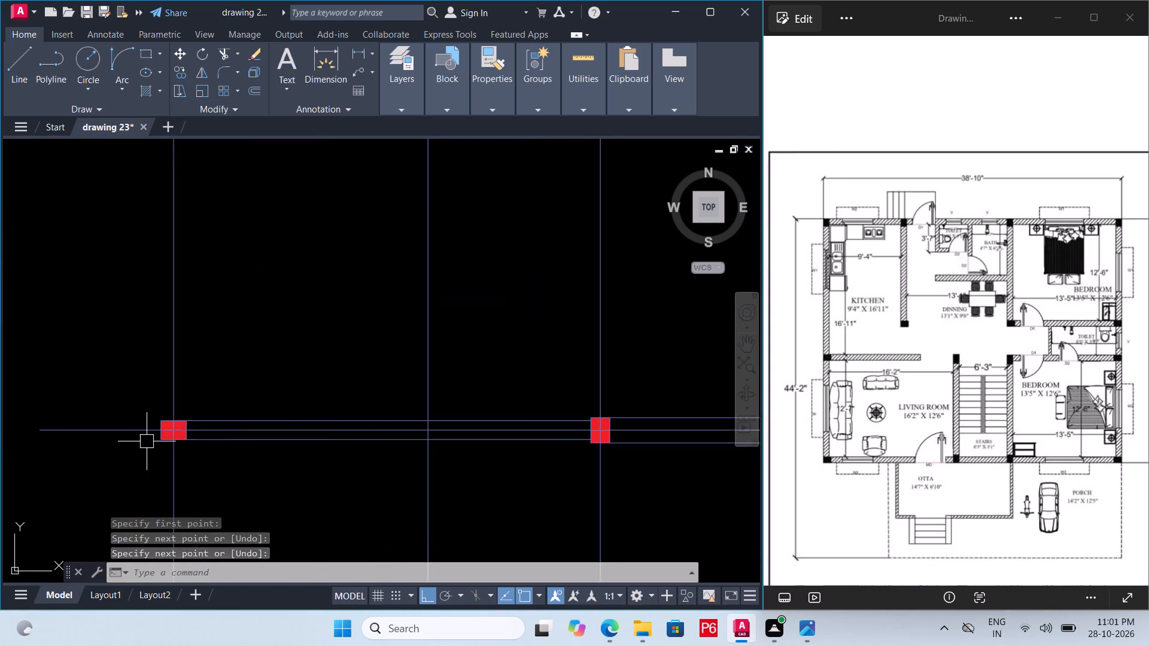
scroll(147, 441, up, 3)
key(space)
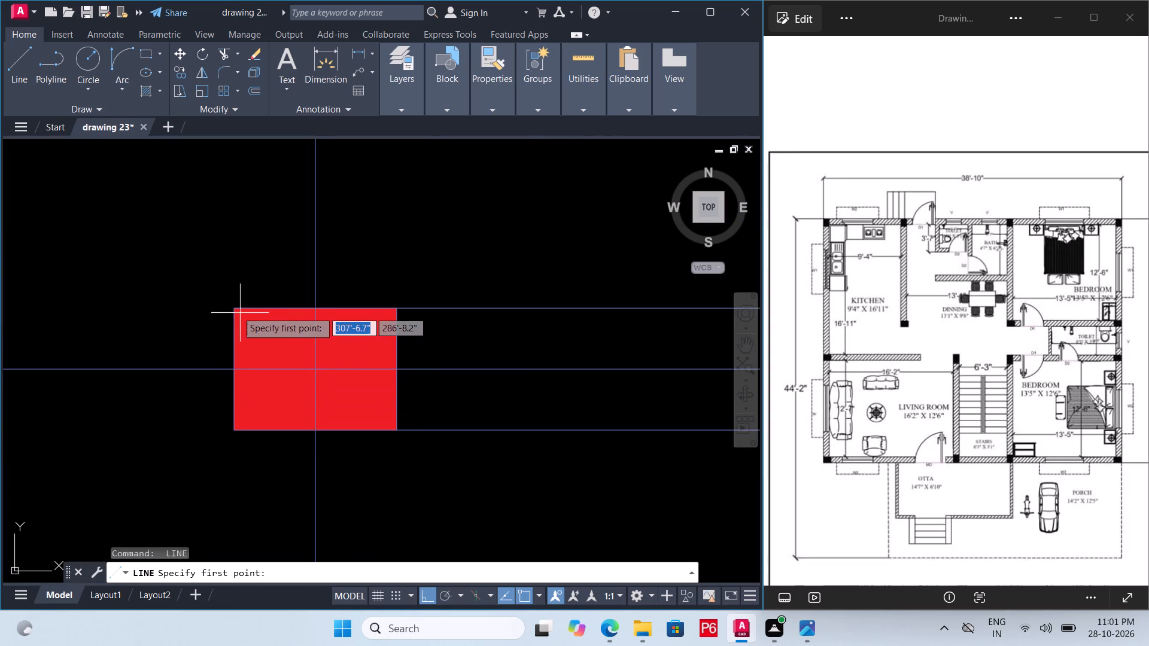
click(230, 305)
scroll(237, 257, down, 4)
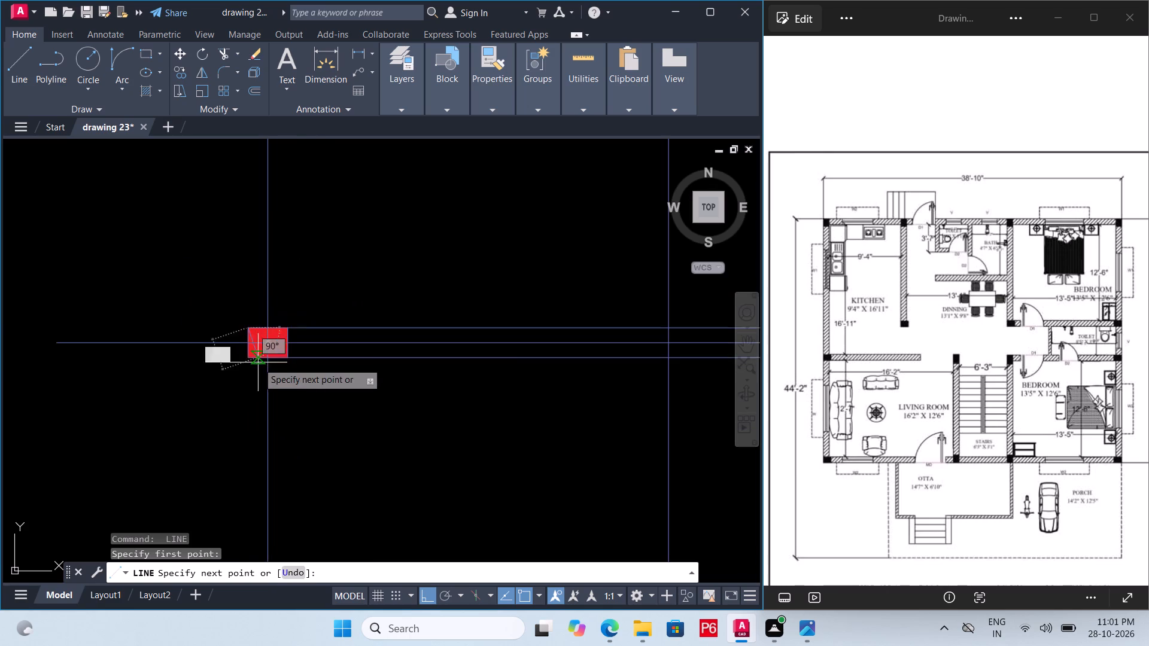
scroll(261, 394, down, 3)
scroll(267, 311, down, 2)
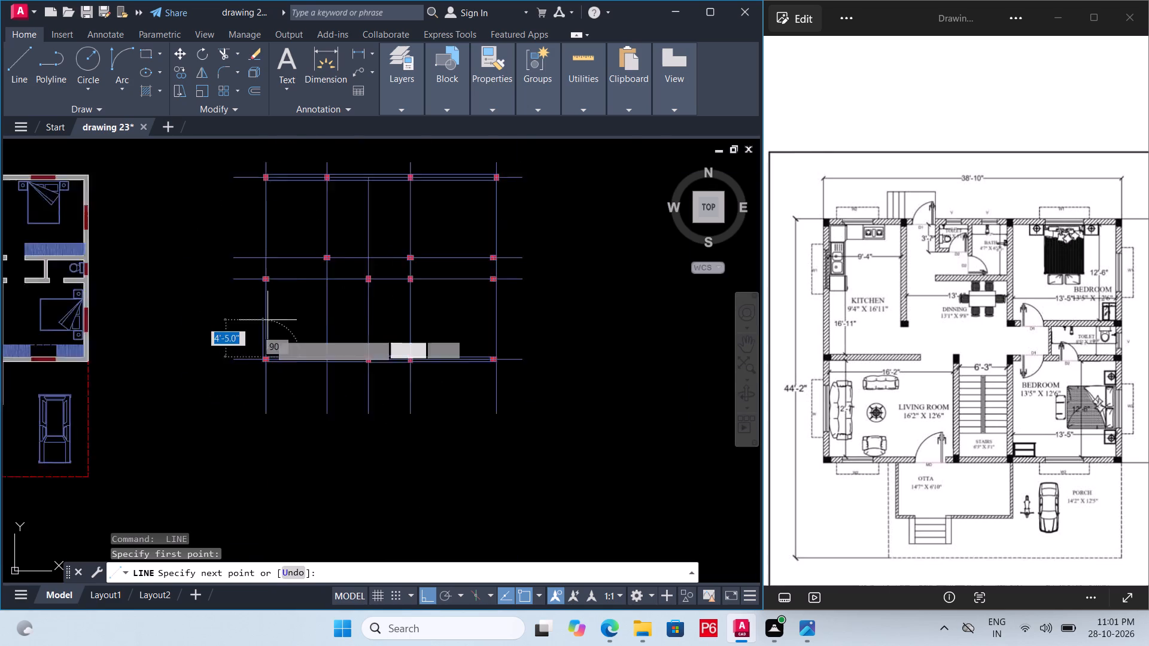
scroll(273, 227, up, 3)
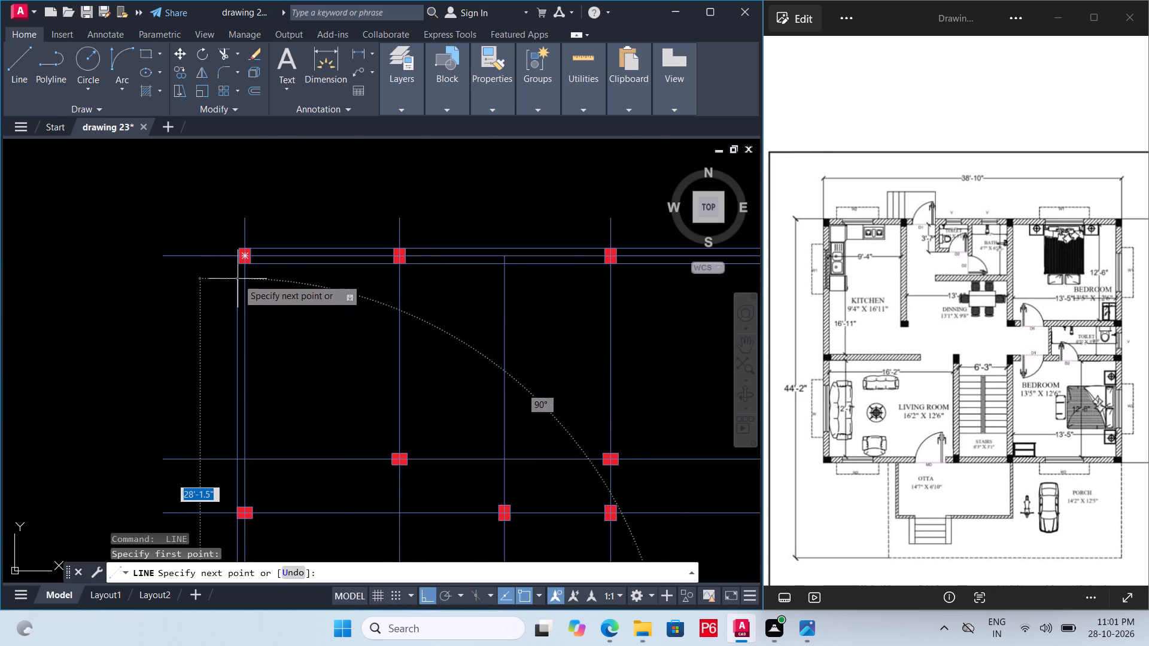
scroll(247, 242, down, 1)
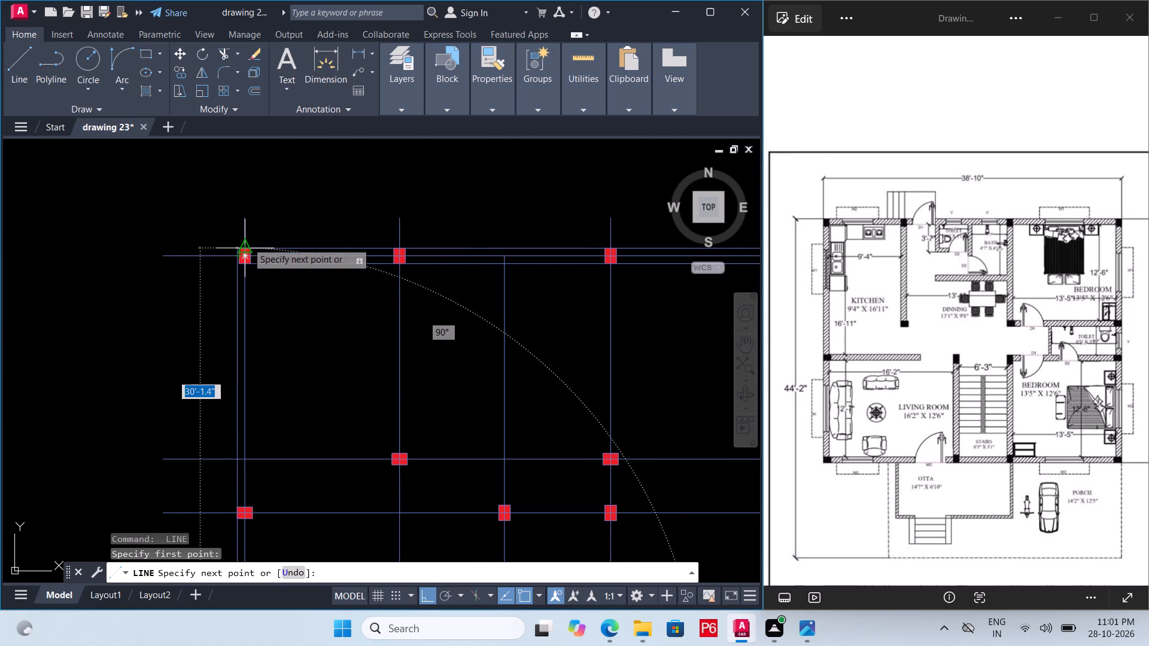
scroll(242, 422, up, 3)
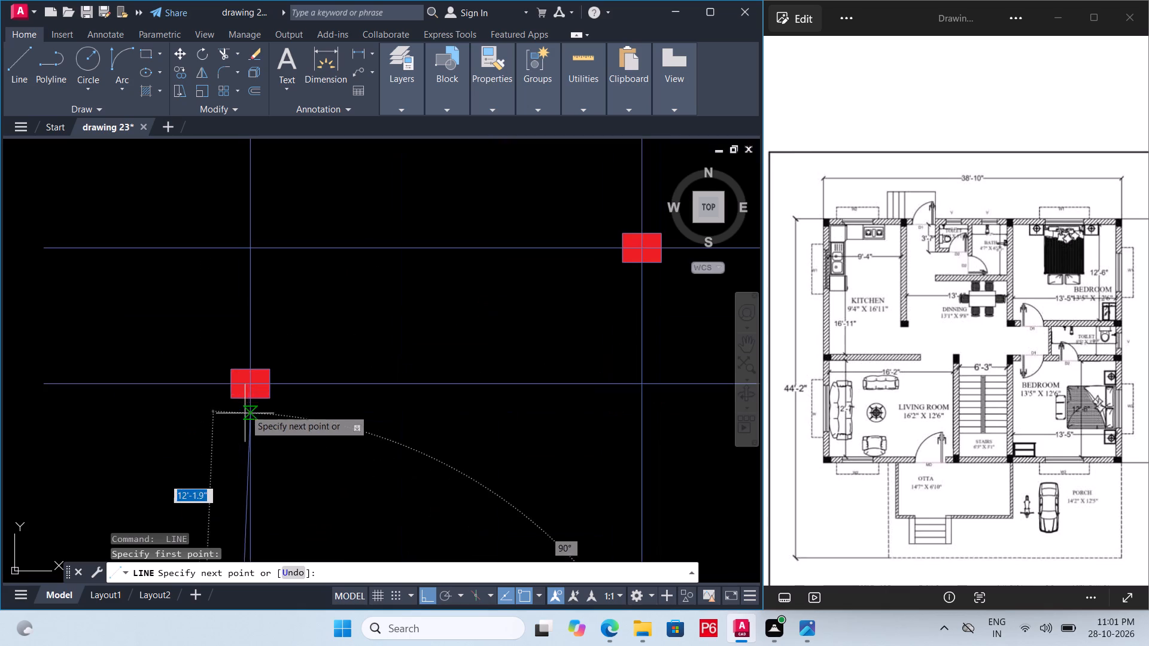
click(235, 397)
key(space)
Draw the same side wall's inner line, 12'-6" long, between the facing inner corners of its two columns.
scroll(257, 325, down, 1)
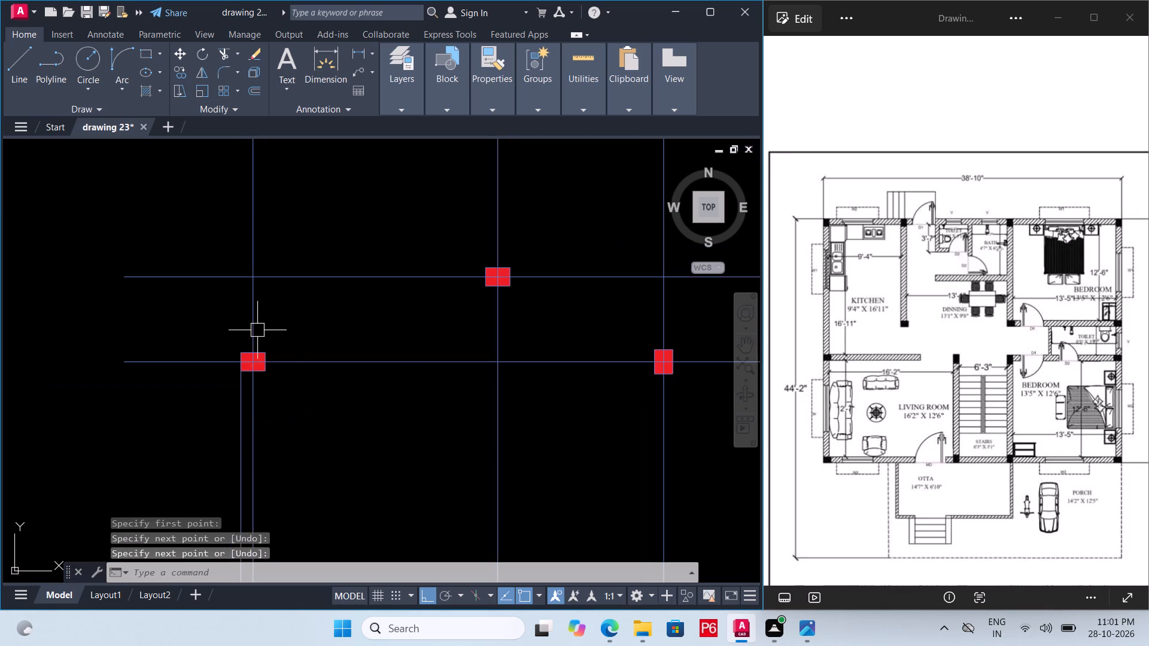
key(space)
click(260, 372)
scroll(259, 324, down, 3)
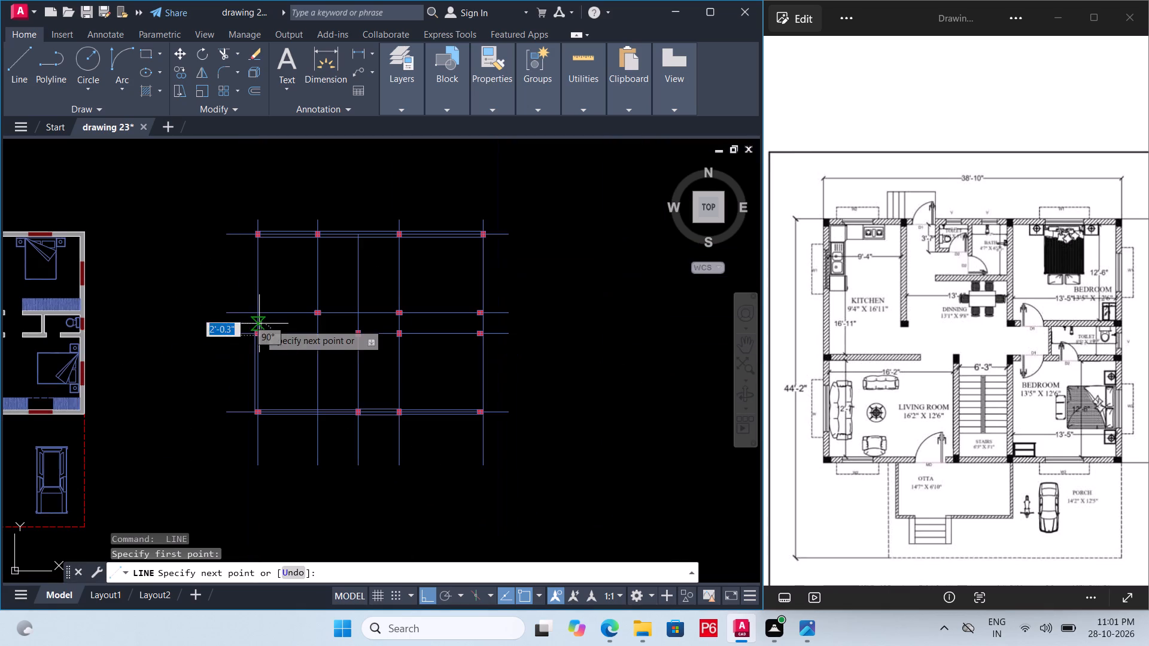
scroll(270, 407, up, 4)
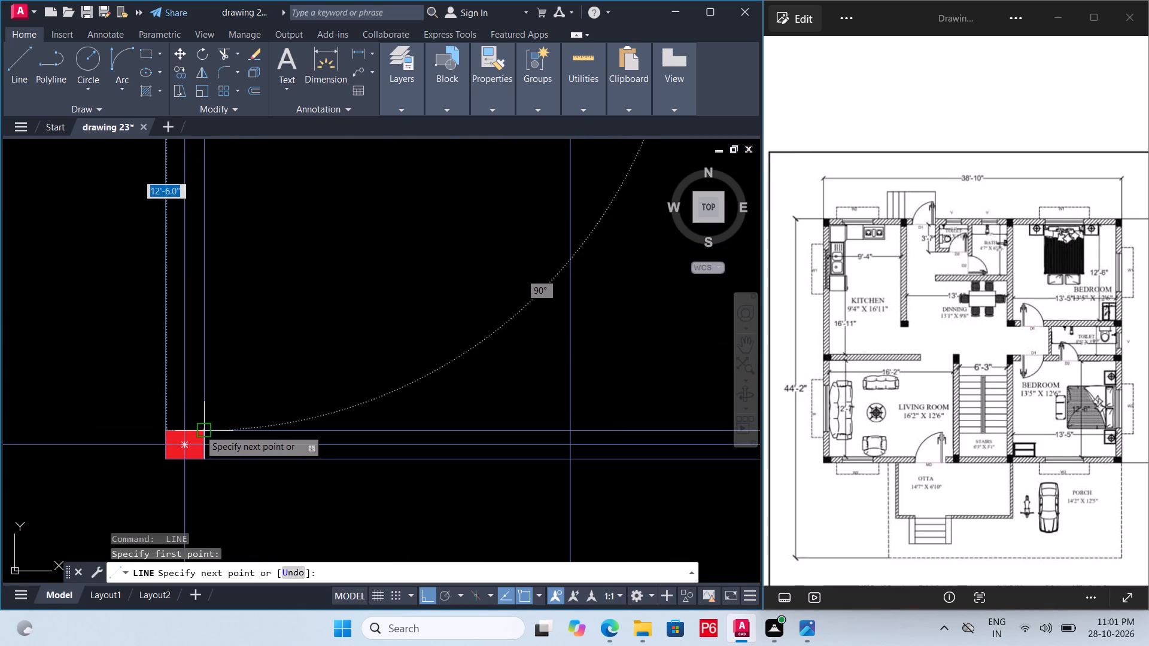
click(199, 429)
scroll(165, 447, down, 3)
key(space)
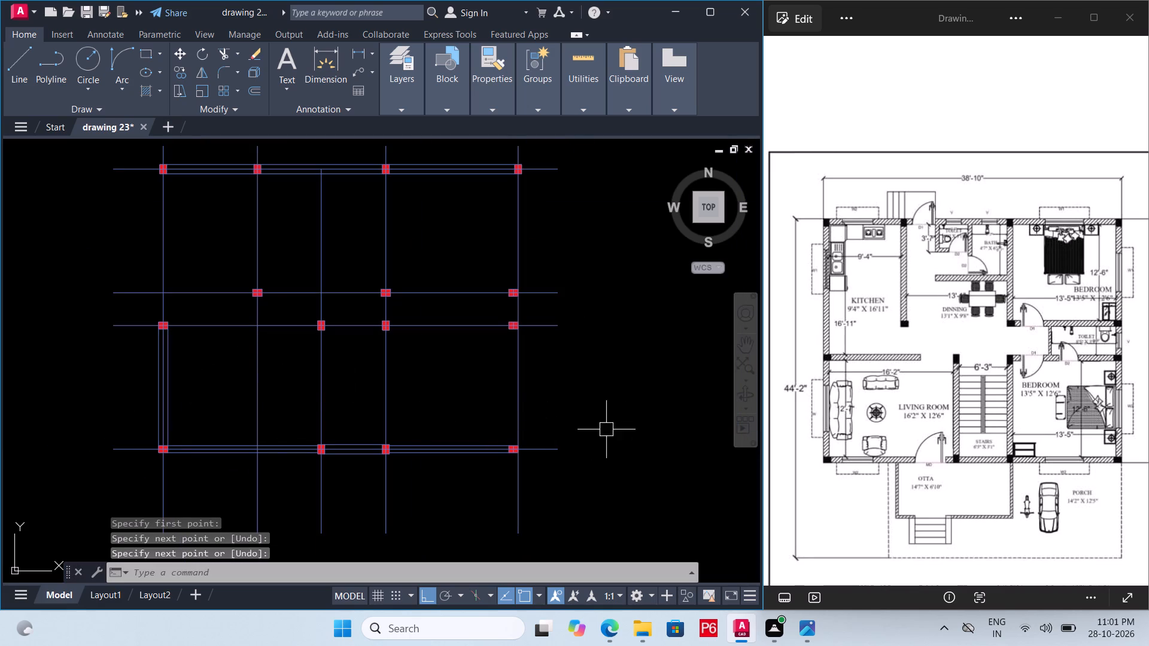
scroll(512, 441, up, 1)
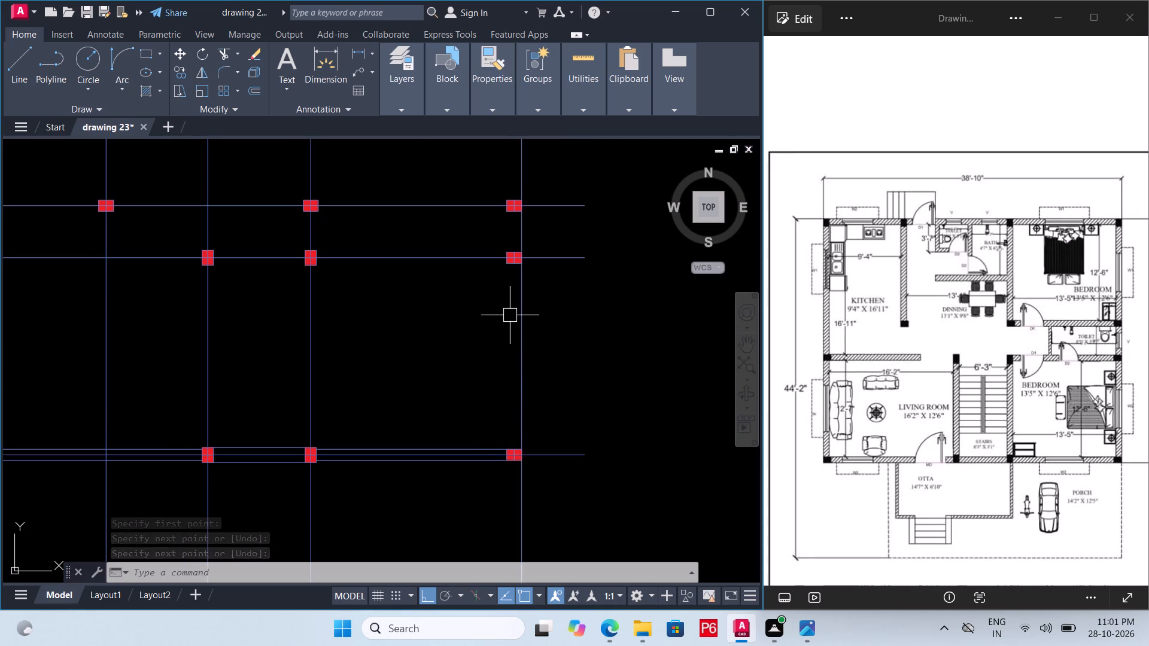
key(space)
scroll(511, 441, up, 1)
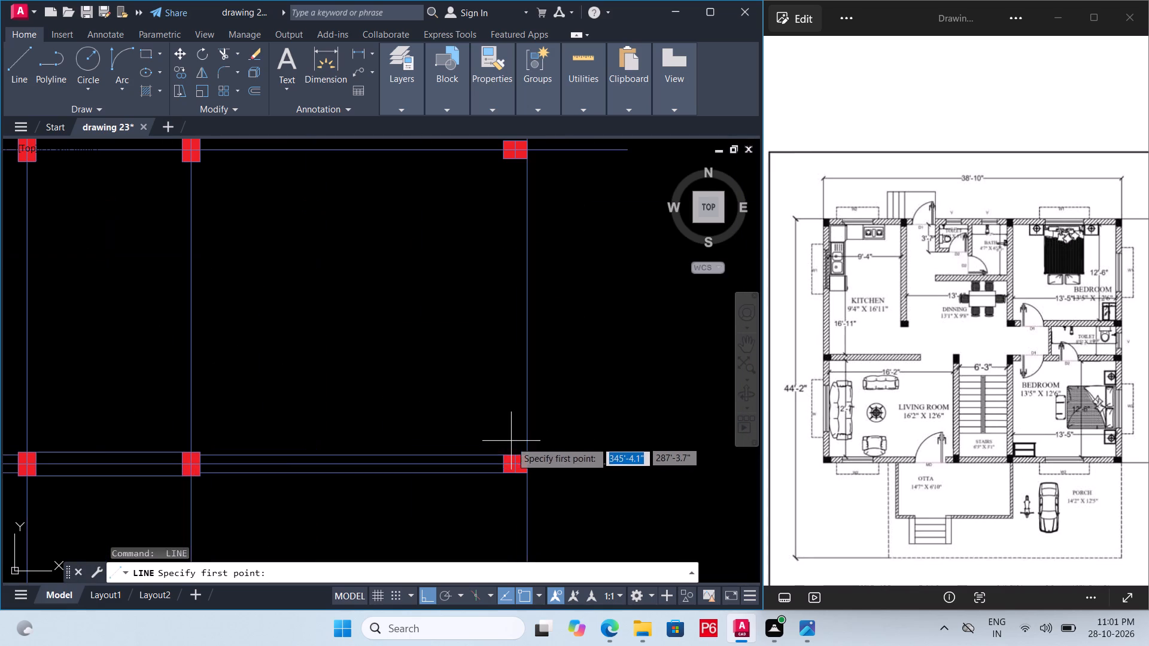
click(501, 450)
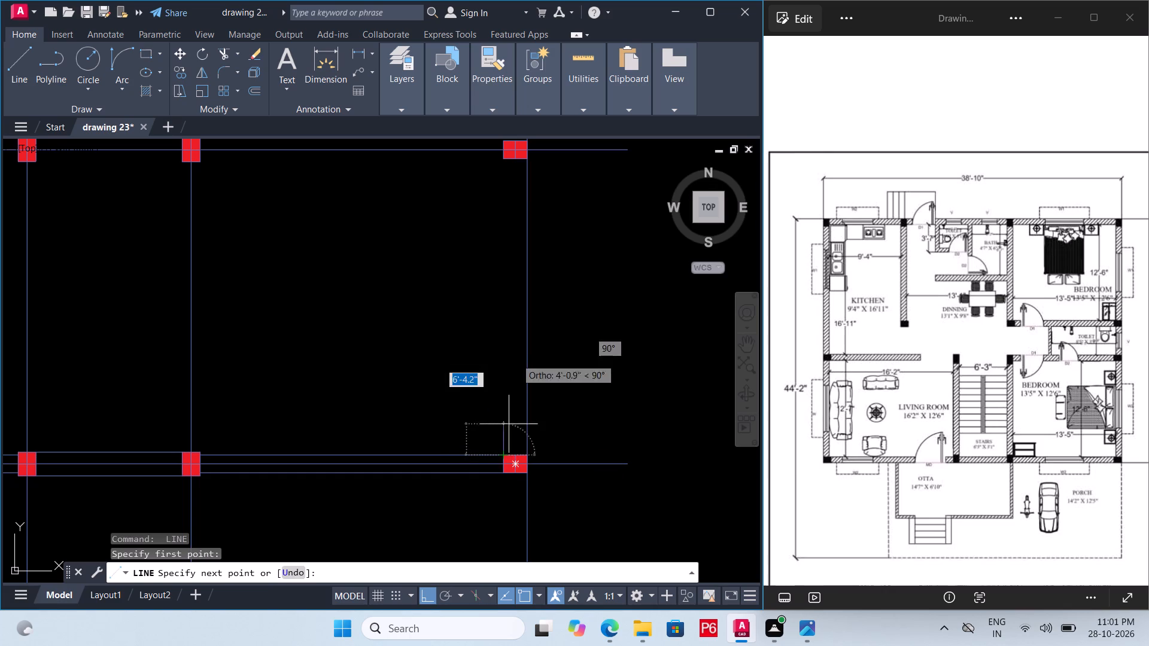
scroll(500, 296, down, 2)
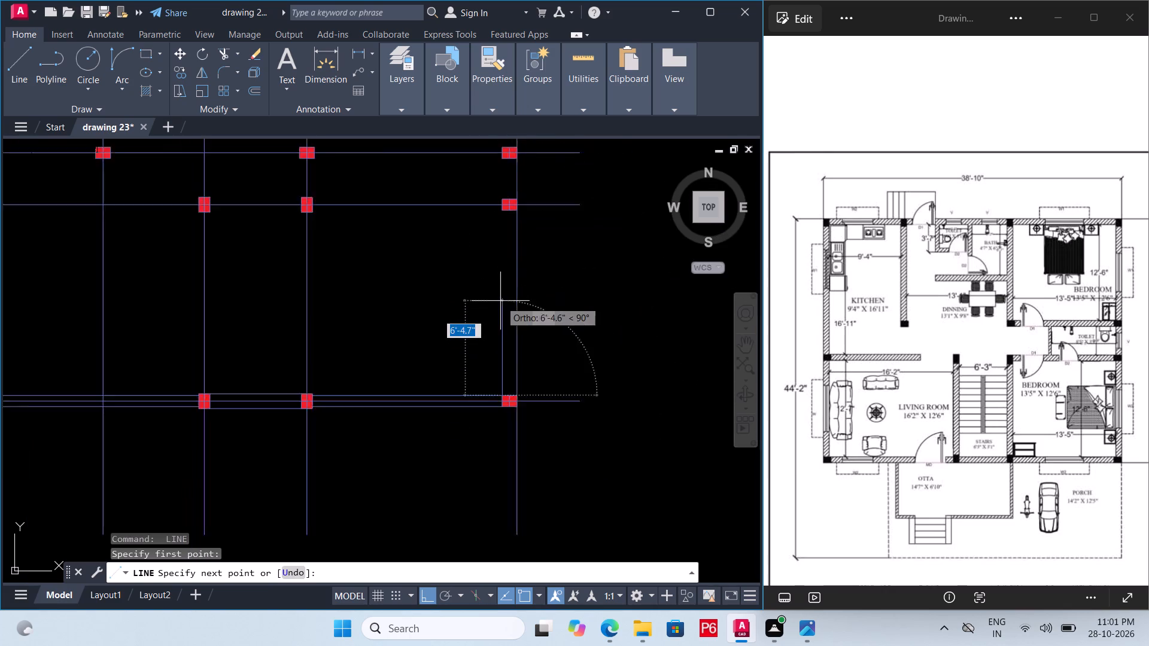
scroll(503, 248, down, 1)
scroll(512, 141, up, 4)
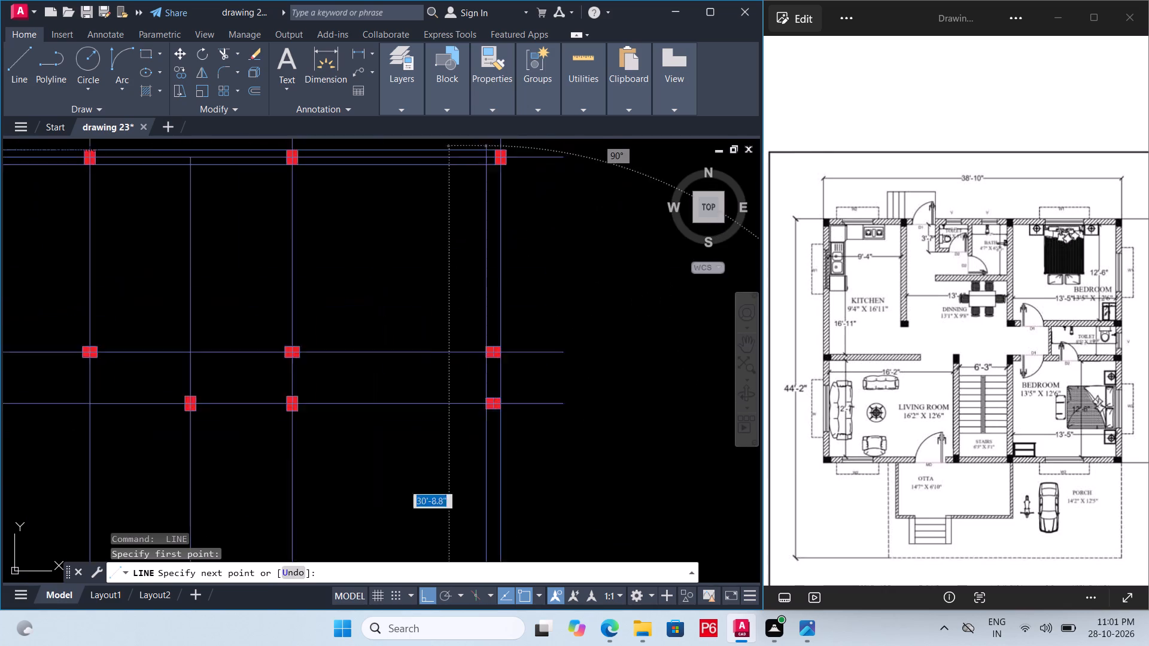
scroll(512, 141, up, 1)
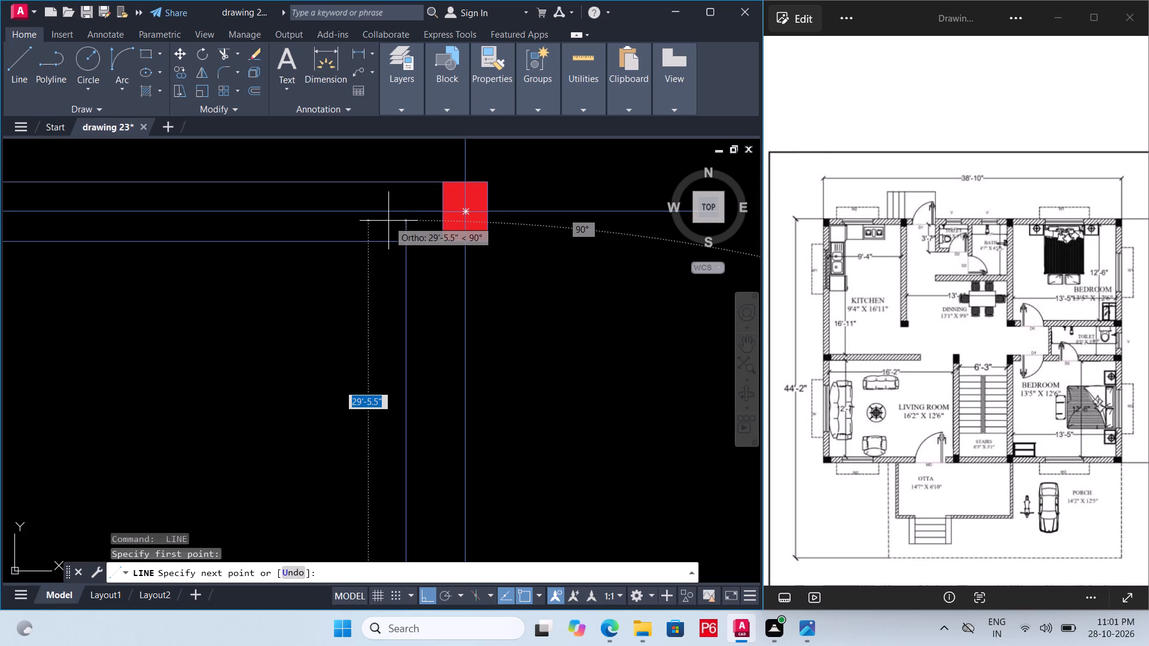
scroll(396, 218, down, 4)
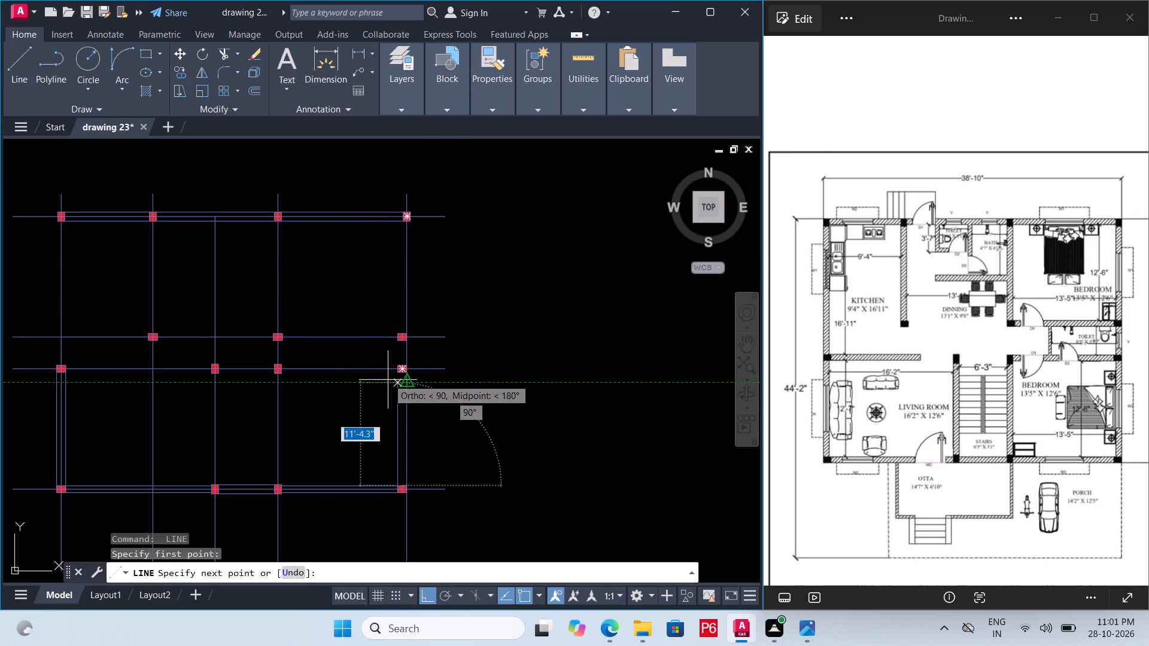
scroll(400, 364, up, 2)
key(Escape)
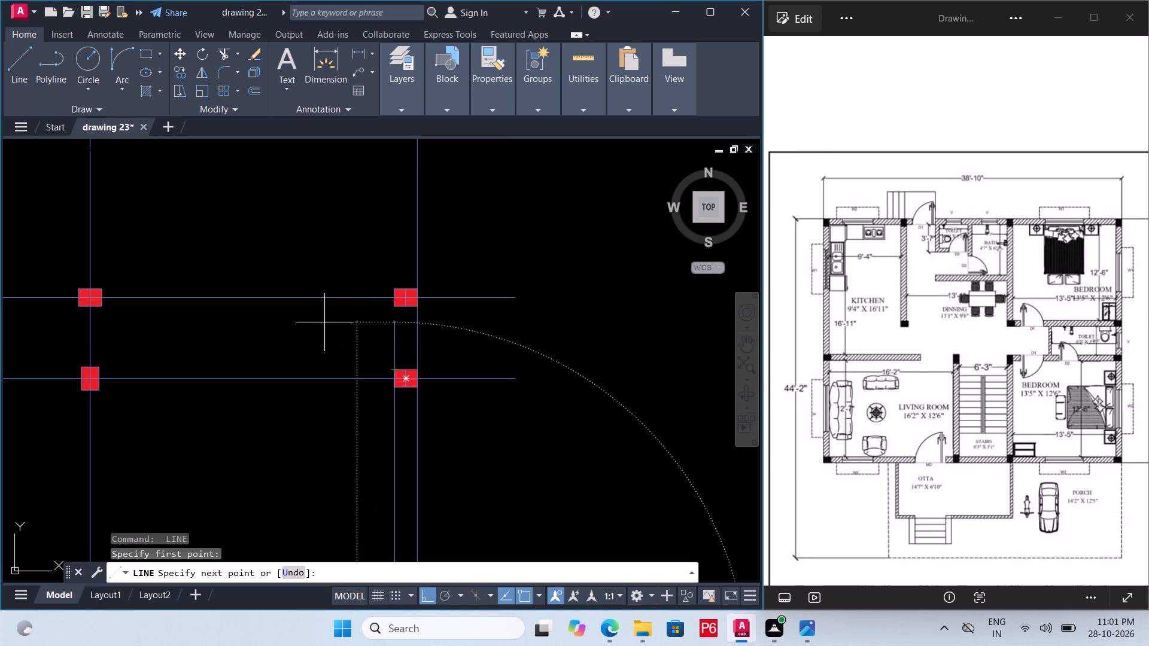
Save the drawing.
key(ctrl+s)
key(ctrl+s)
key(ctrl+s)
Move the last column on the upper middle grid line 6" outward so its centre sits on the last vertical grid line.
scroll(409, 316, up, 1)
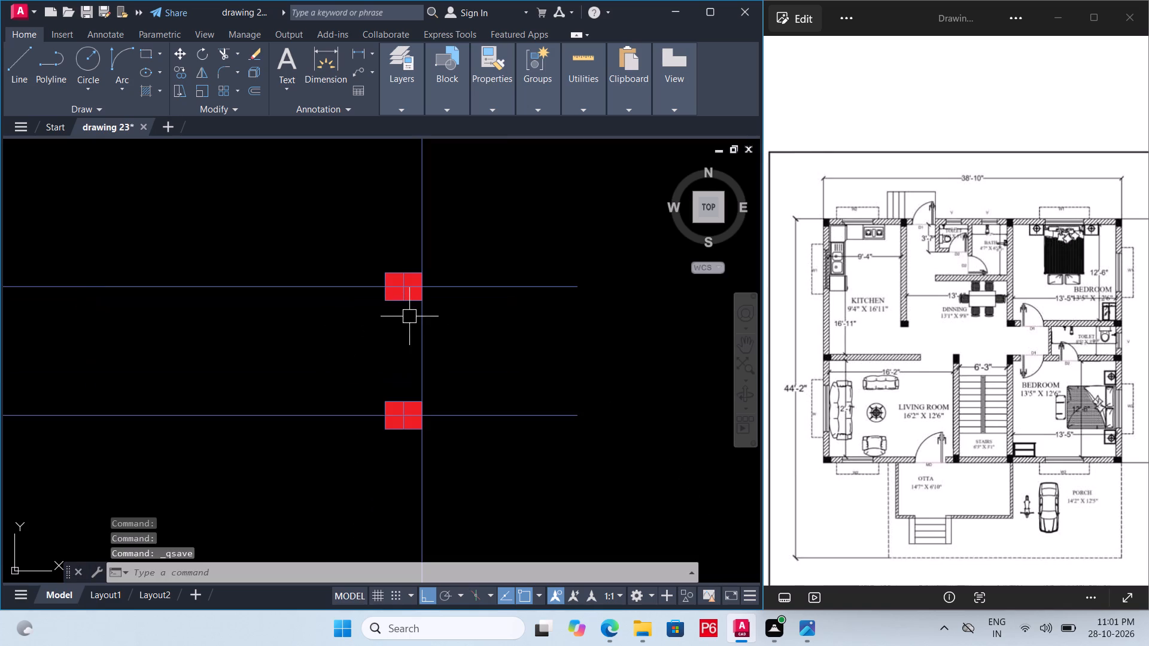
click(405, 295)
text(M)
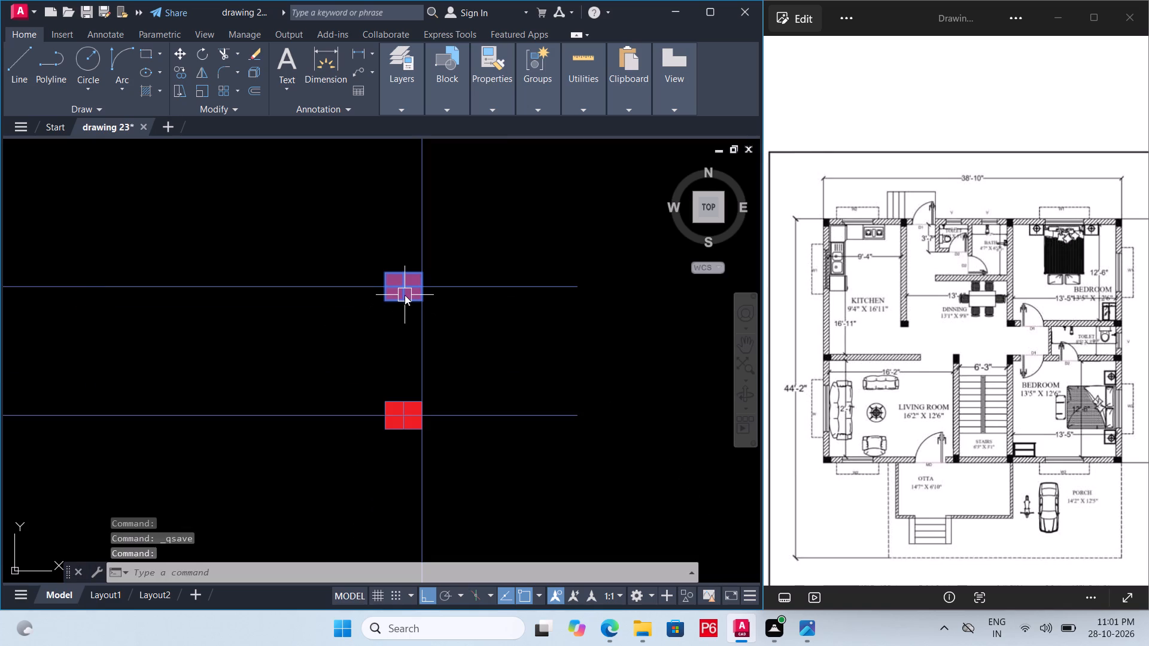
key(space)
click(403, 289)
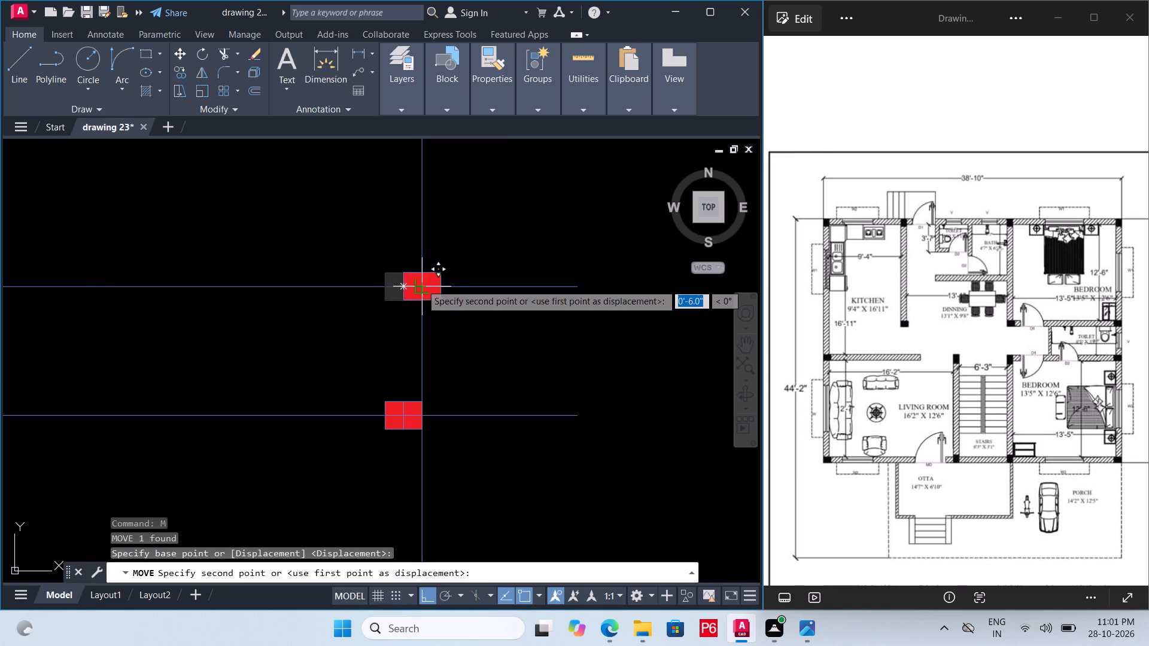
click(421, 284)
Move the last column on the lower middle grid line outward so its centre sits on the last vertical grid line.
scroll(415, 245, down, 2)
key(space)
scroll(406, 320, up, 2)
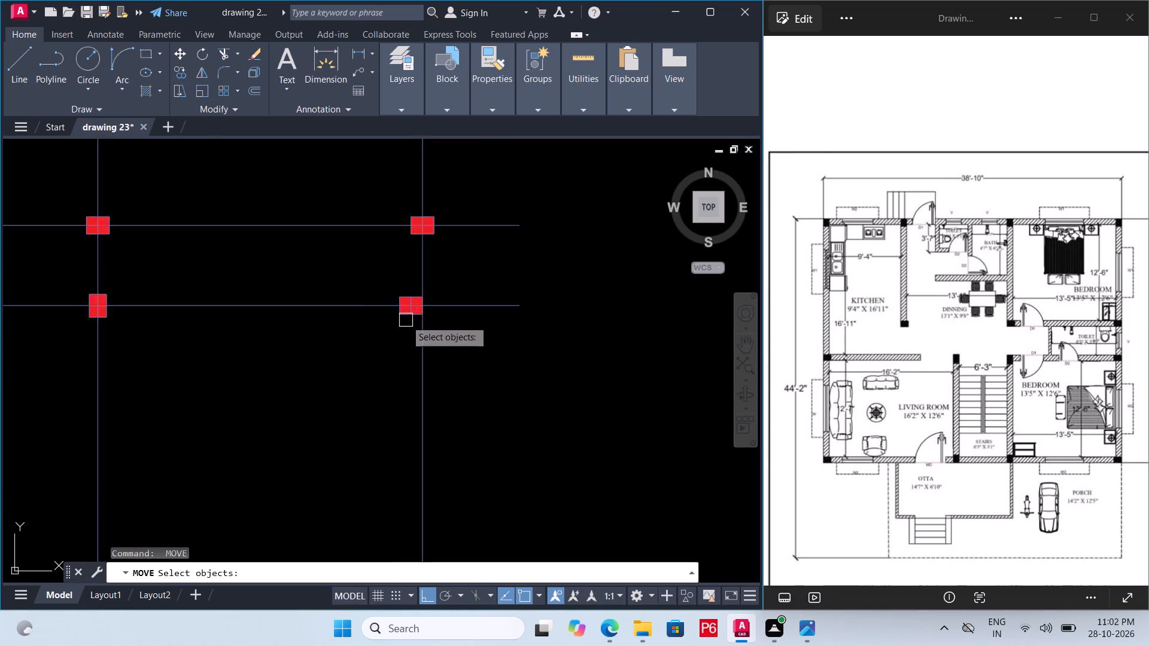
click(415, 311)
right_click(415, 311)
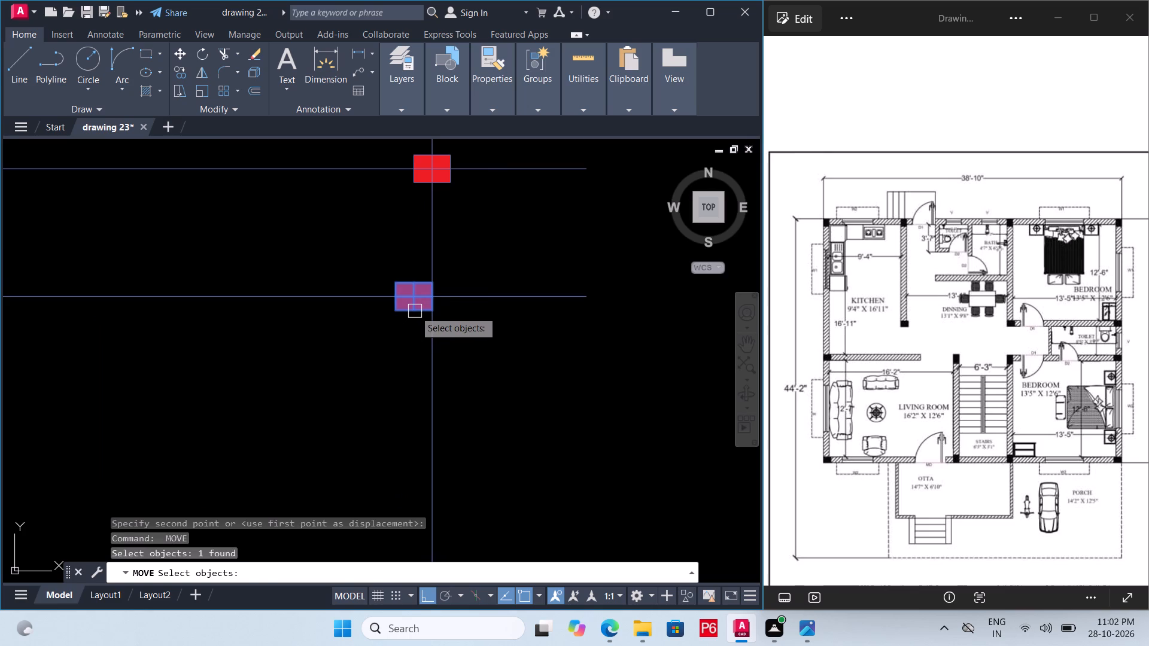
click(417, 294)
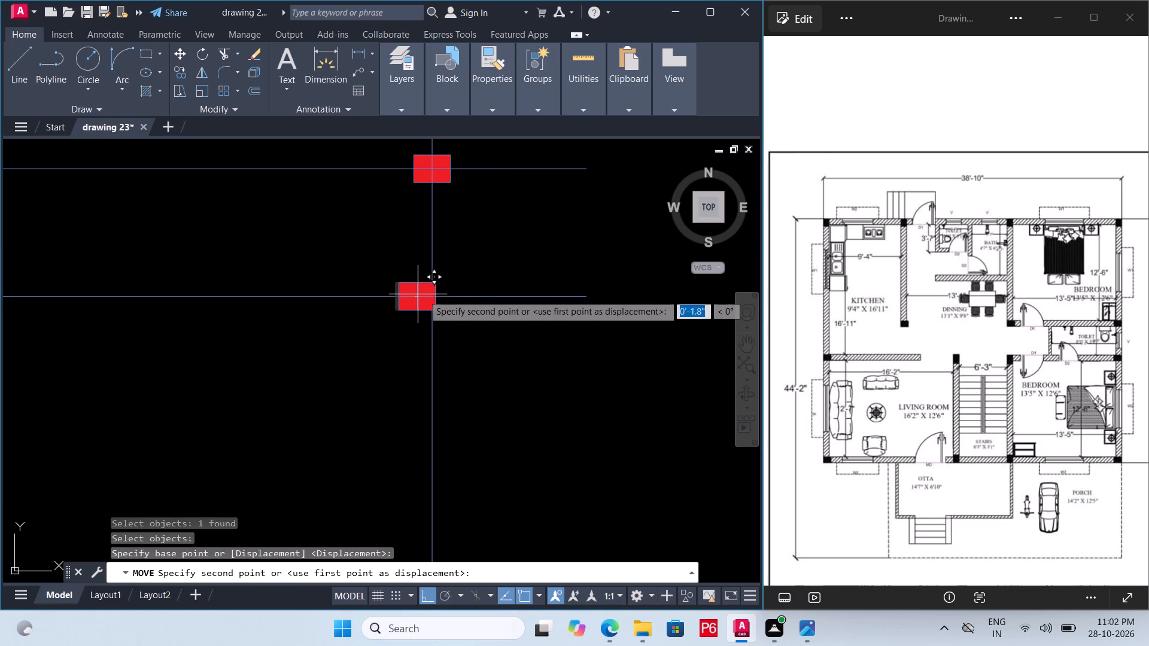
click(434, 294)
Move the last column on the bottom grid line 6" outward so it is centred on the last vertical grid line.
scroll(430, 258, down, 4)
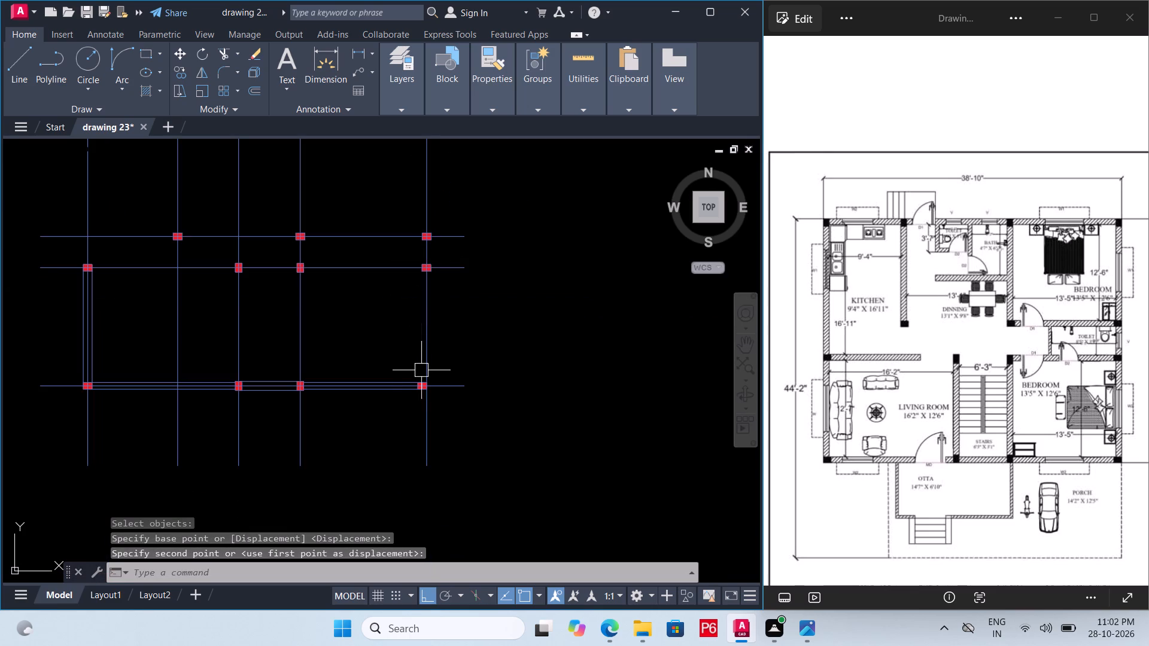
scroll(421, 379, up, 3)
click(422, 398)
right_click(423, 398)
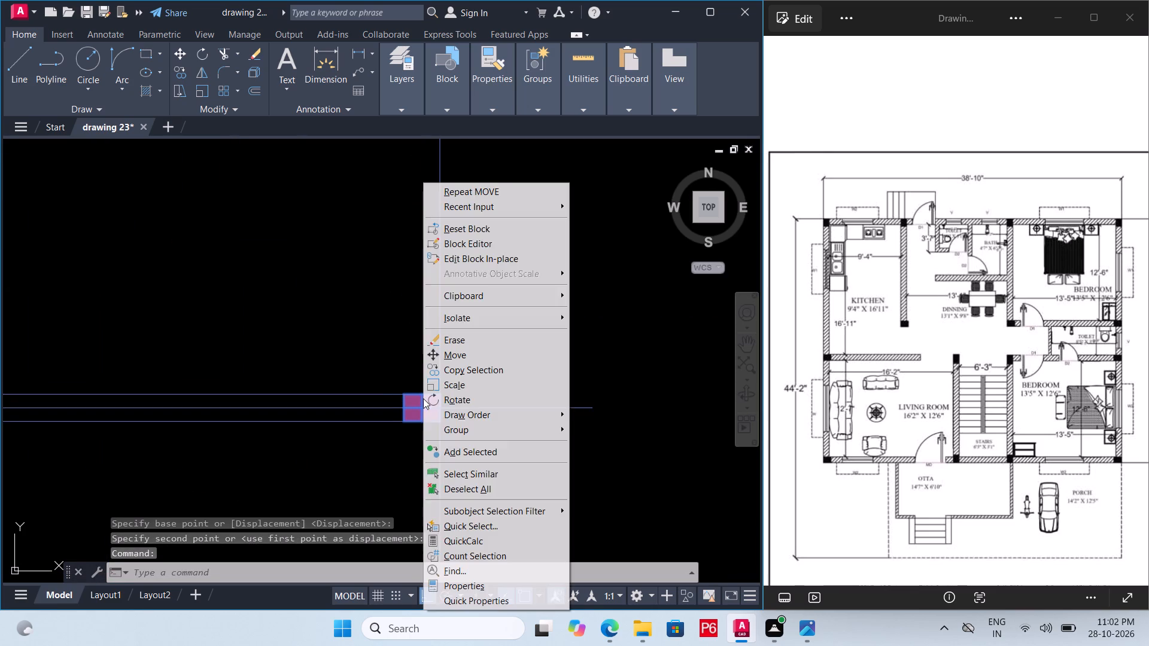
click(400, 391)
key(Escape)
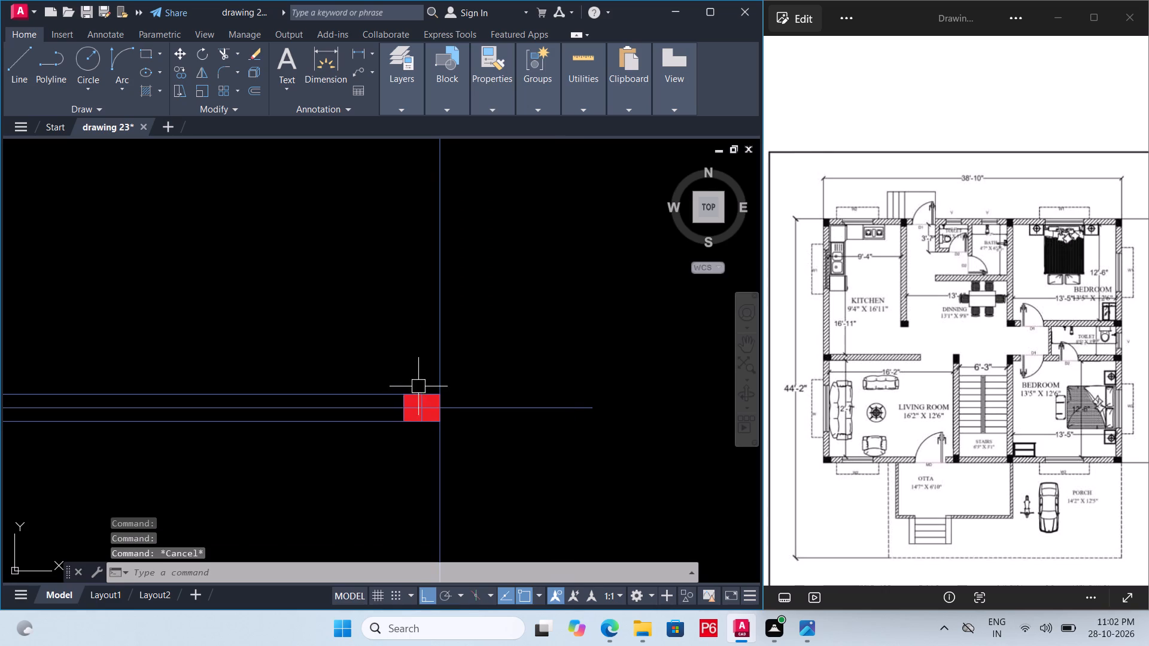
click(428, 398)
text(M)
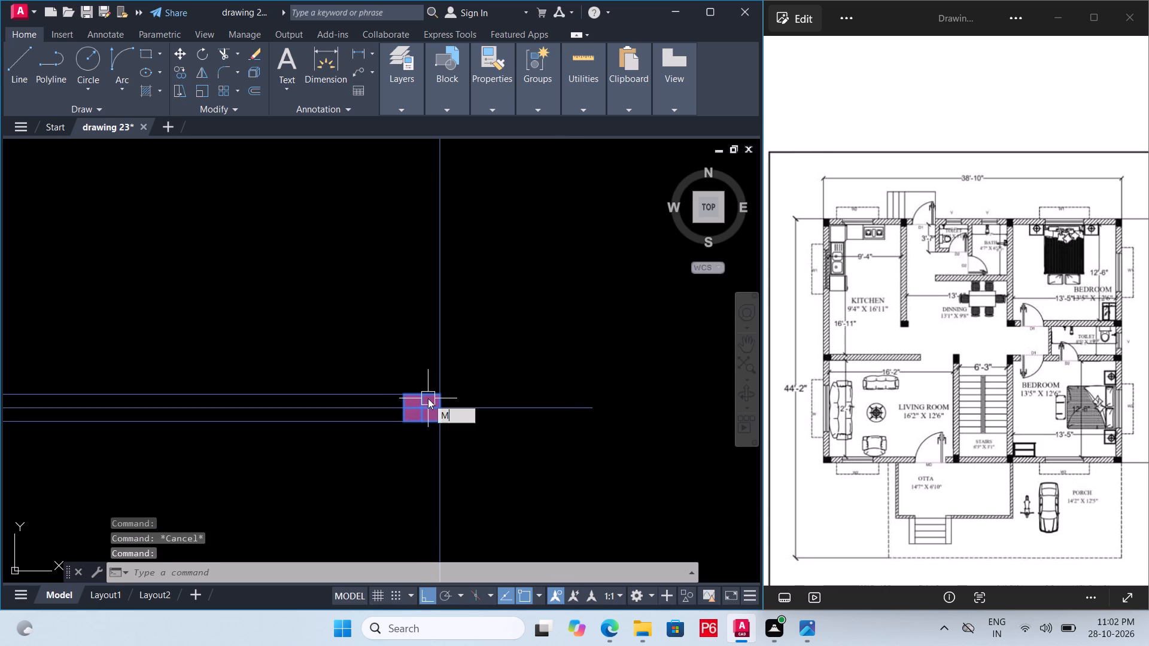
key(space)
click(424, 410)
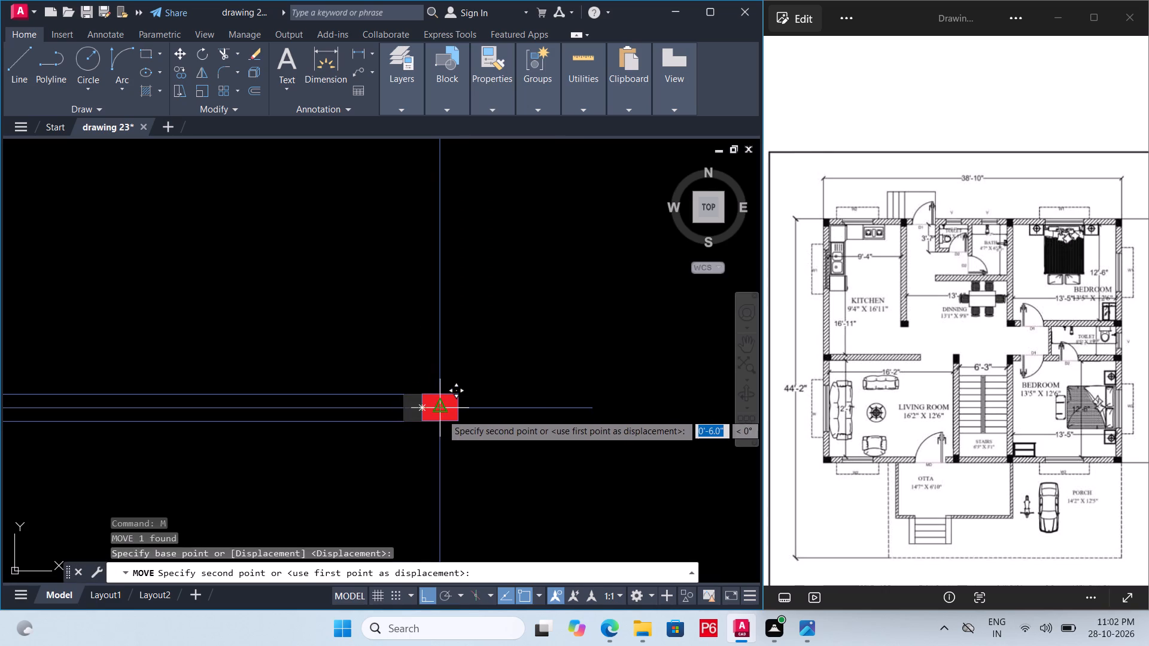
click(442, 414)
Save the drawing.
scroll(428, 420, down, 1)
key(ctrl+s)
key(ctrl+s)
key(ctrl+s)
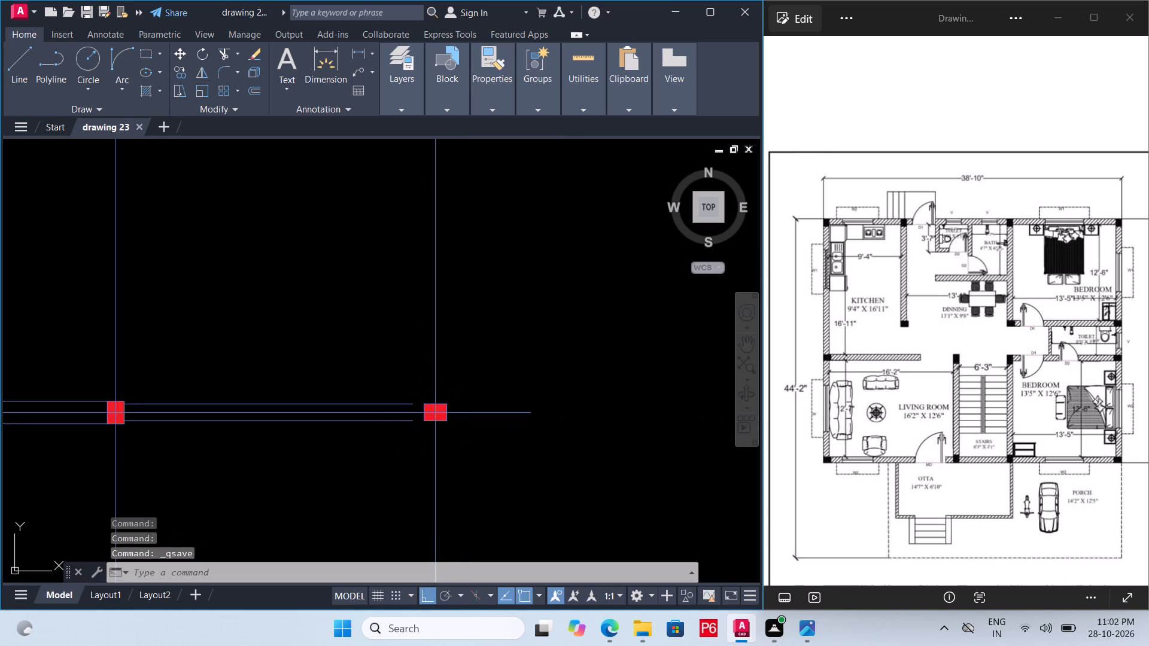
key(ctrl+s)
Extend the lower and upper lines of the bottom wall to the edge of the relocated last column.
scroll(397, 424, up, 1)
text(EX)
key(space)
key(space)
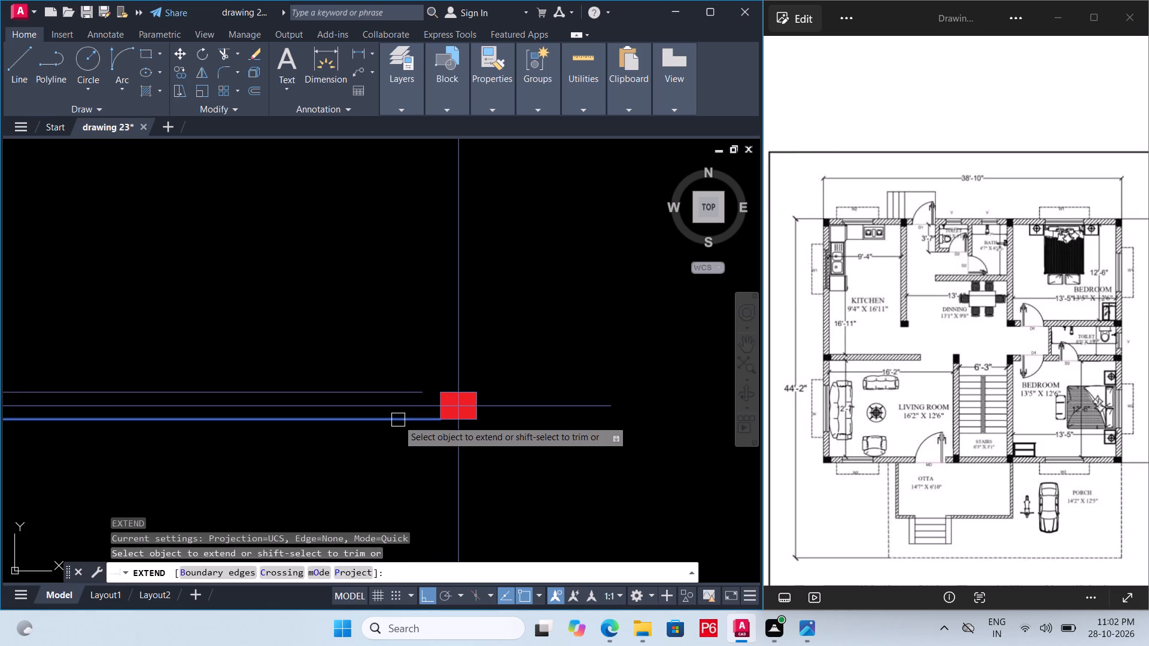
click(400, 420)
click(417, 394)
ctrl+scroll(388, 411, down, 1)
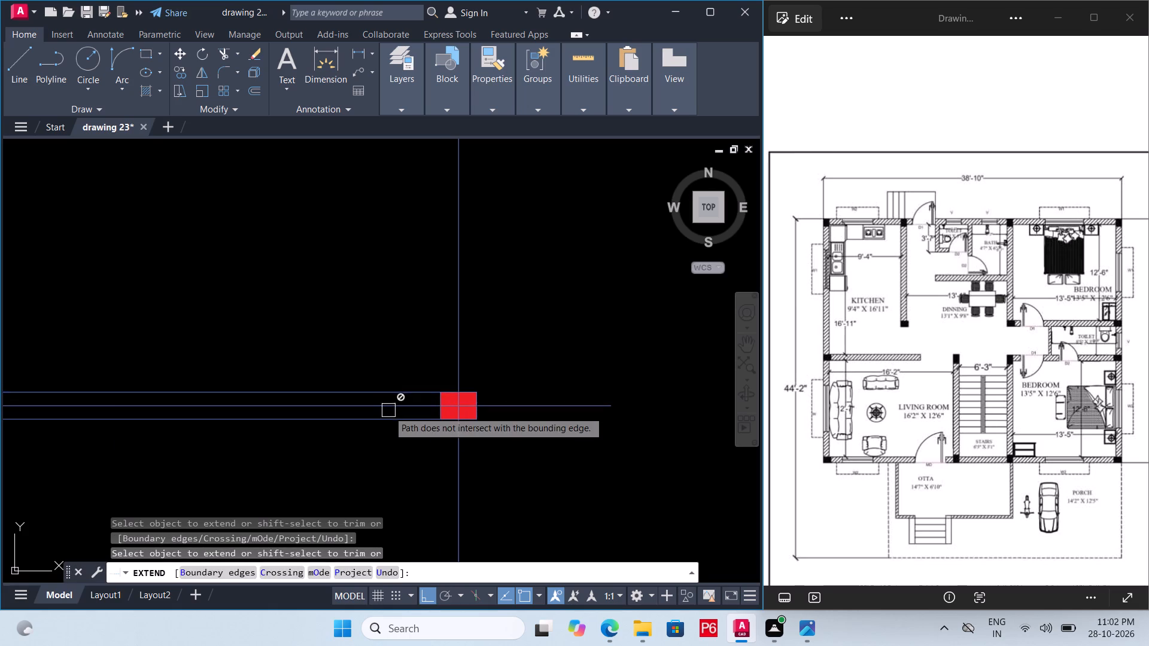
ctrl+scroll(388, 411, down, 1)
Save the drawing.
key(ctrl+s)
key(ctrl+s)
key(ctrl+s)
key(ctrl+s)
key(ctrl+s)
key(ctrl+s)
key(ctrl+s)
Draw the bedroom side wall's outer line from the last bottom column's upper outer corner to the upper middle column's lower outer corner.
scroll(388, 411, down, 1)
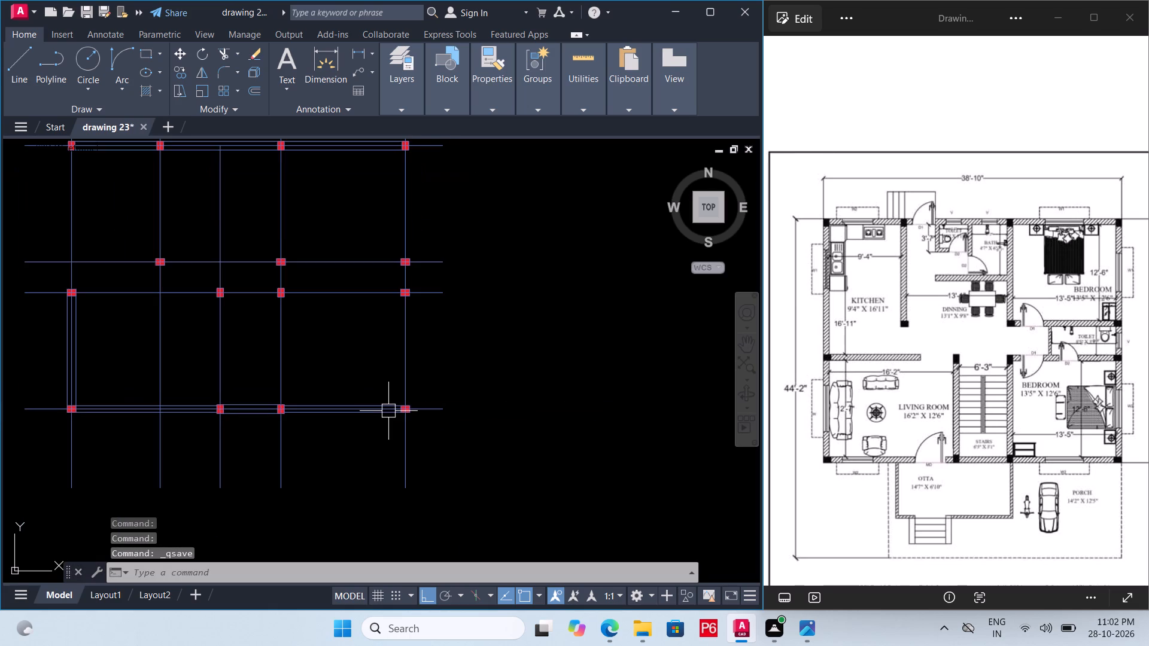
scroll(388, 411, down, 1)
scroll(394, 408, up, 3)
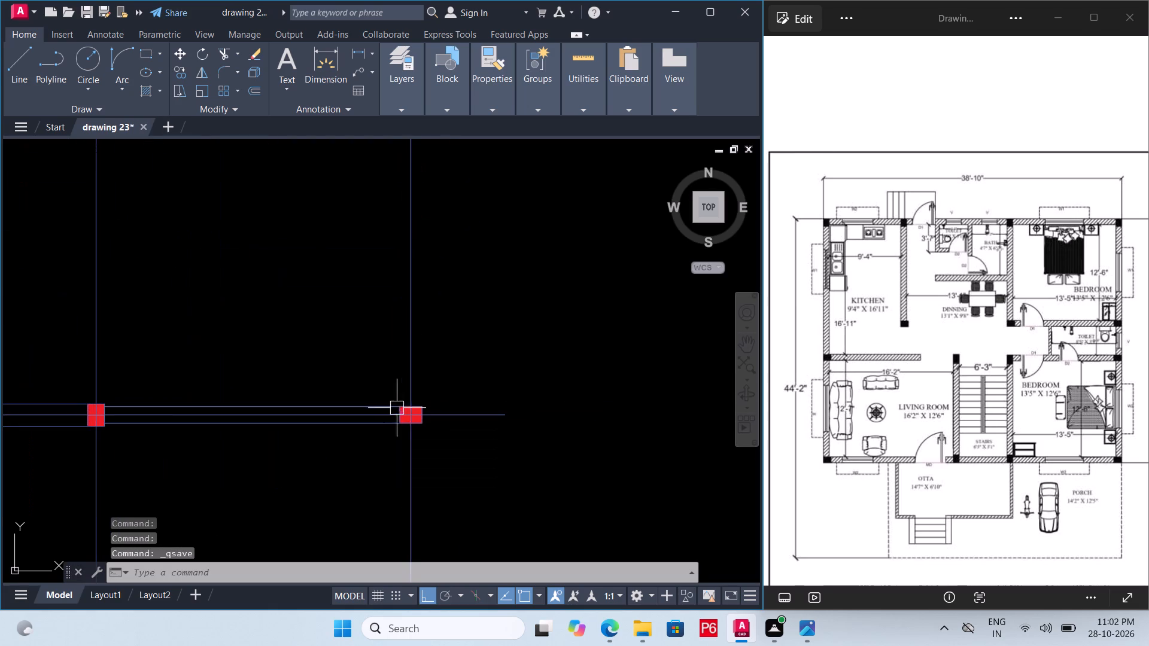
key(l)
key(space)
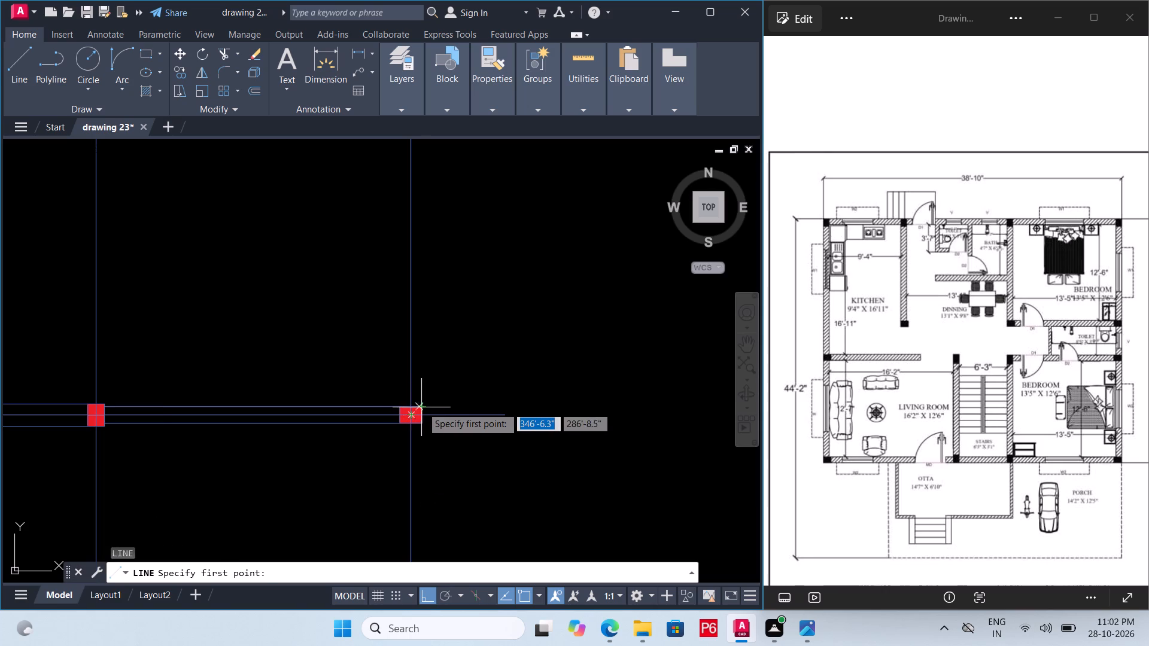
click(422, 407)
scroll(414, 362, down, 3)
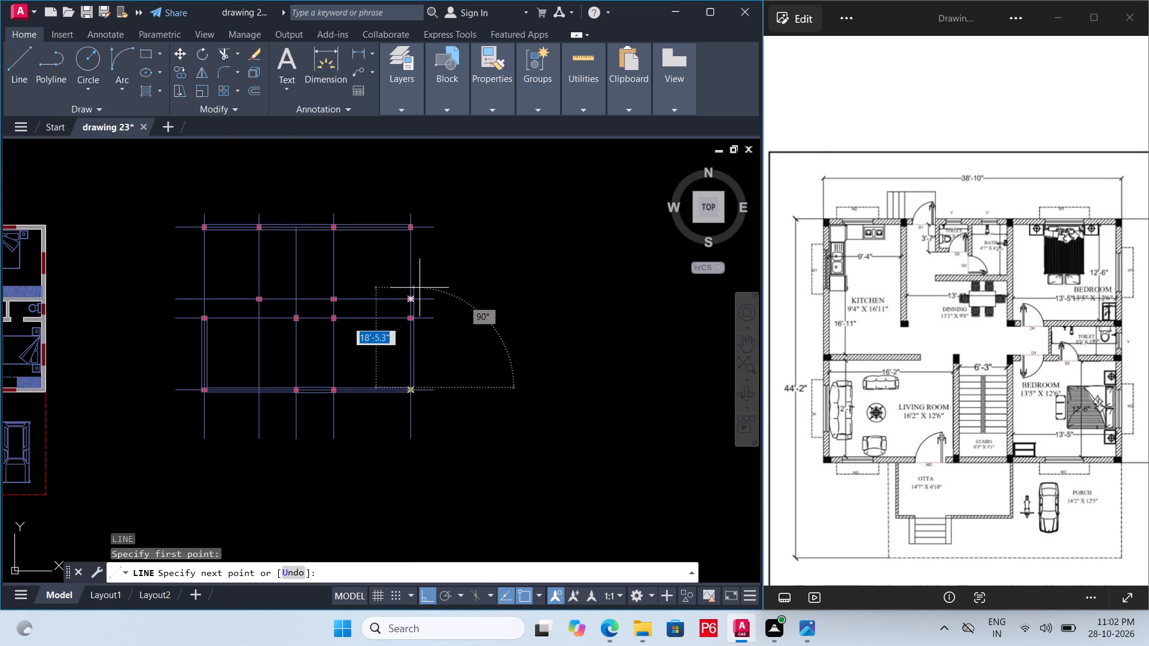
scroll(420, 288, up, 2)
scroll(412, 354, up, 3)
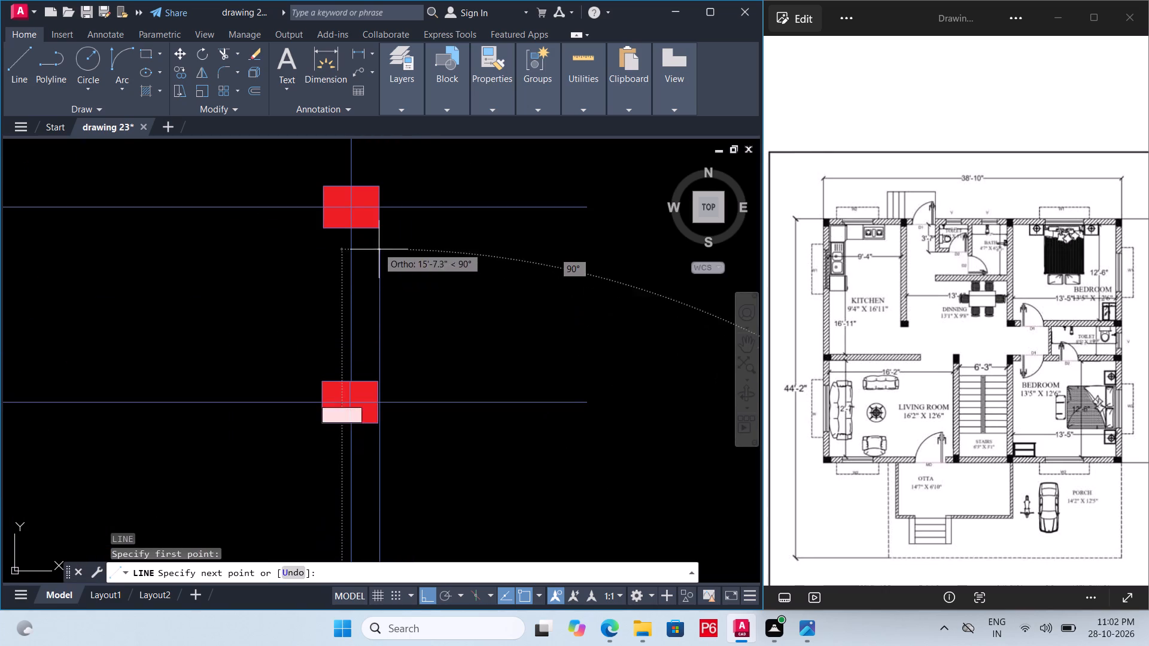
click(386, 227)
key(space)
Draw the same side wall's inner line from the upper middle column's lower inner corner to the last bottom column's upper inner corner.
key(space)
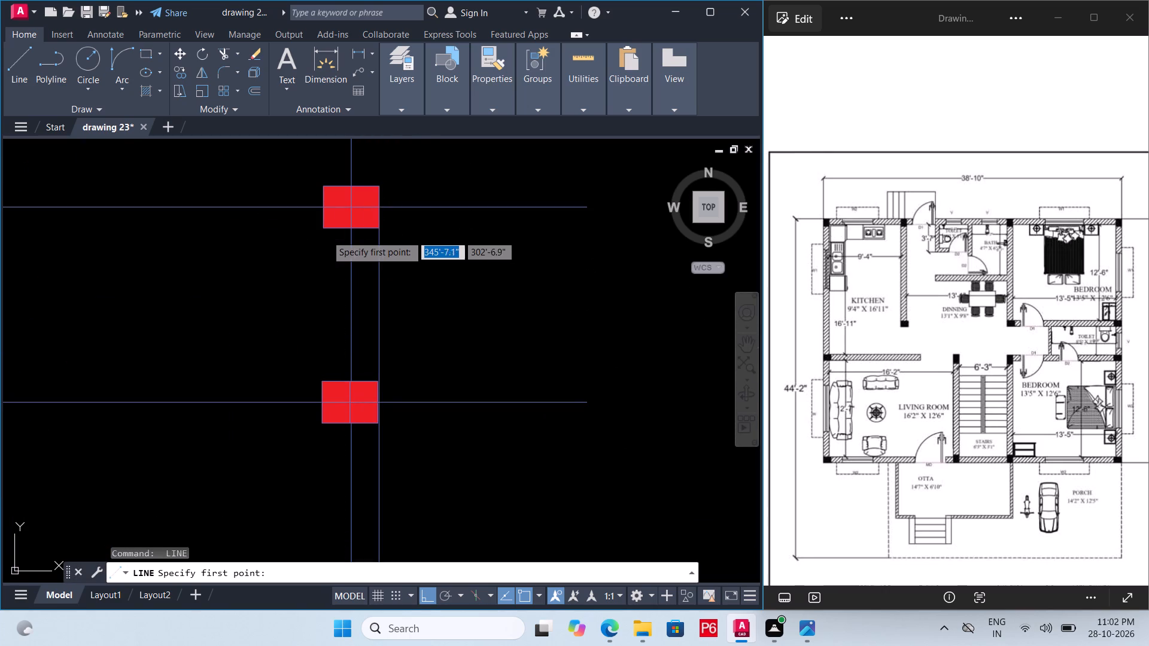
click(318, 230)
scroll(327, 214, down, 4)
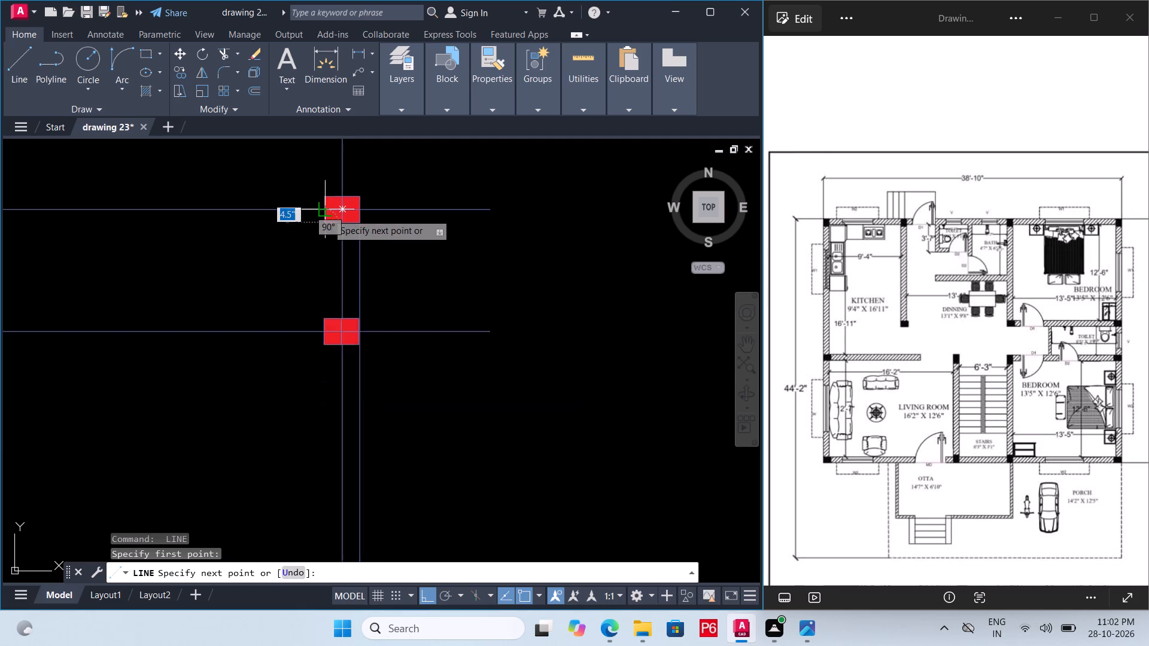
scroll(341, 411, up, 6)
scroll(318, 411, down, 2)
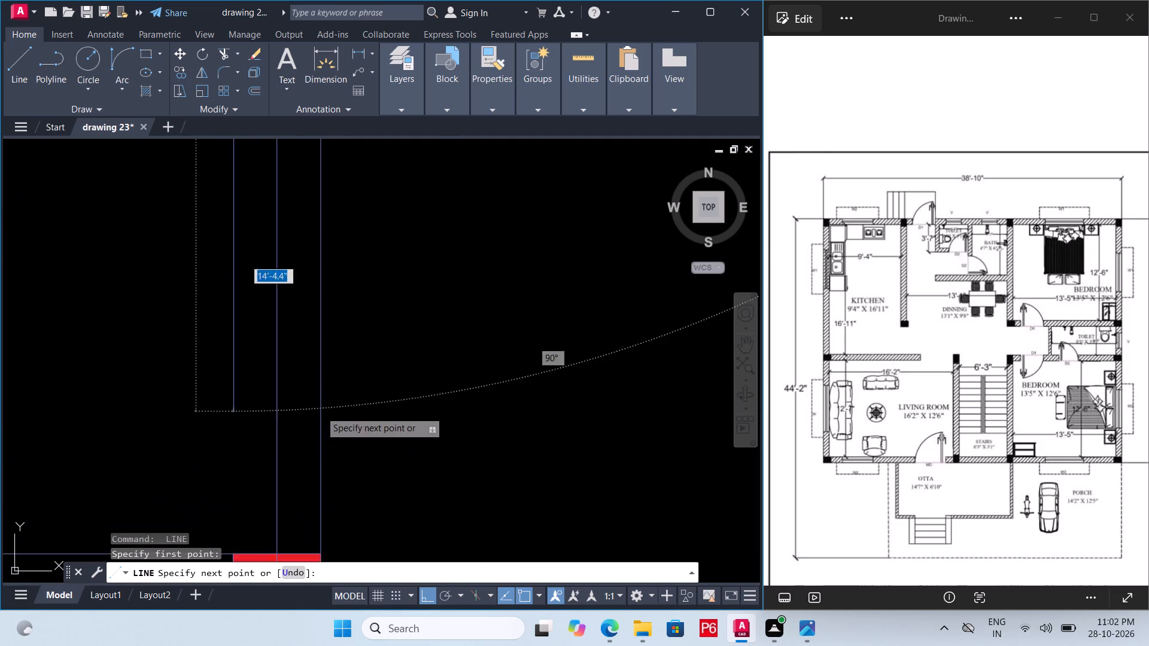
click(266, 500)
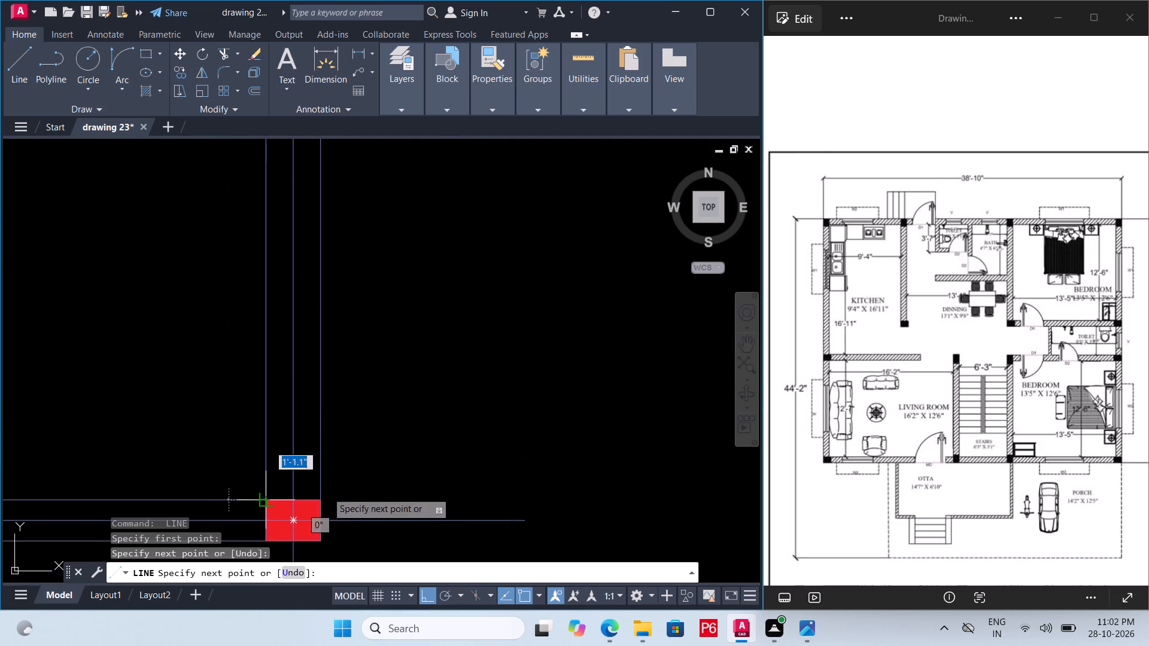
scroll(350, 496, down, 4)
key(space)
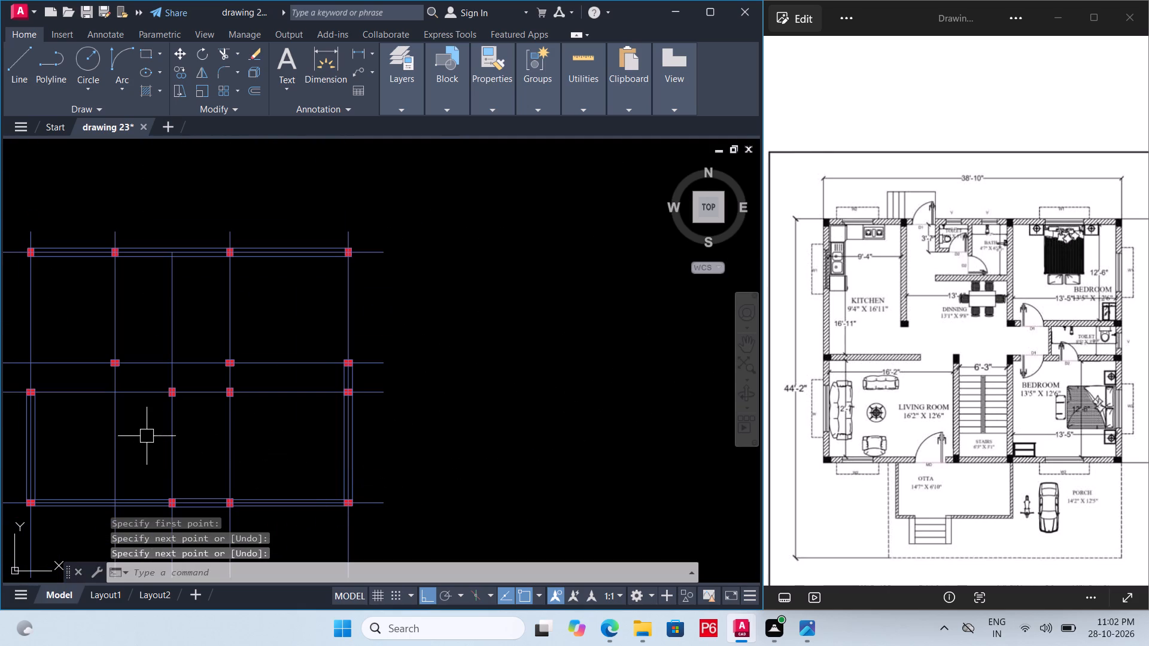
Draw both lines of the living room–stairs wall, from the column's lower corners down to the upper corners of the bottom column.
scroll(197, 375, down, 1)
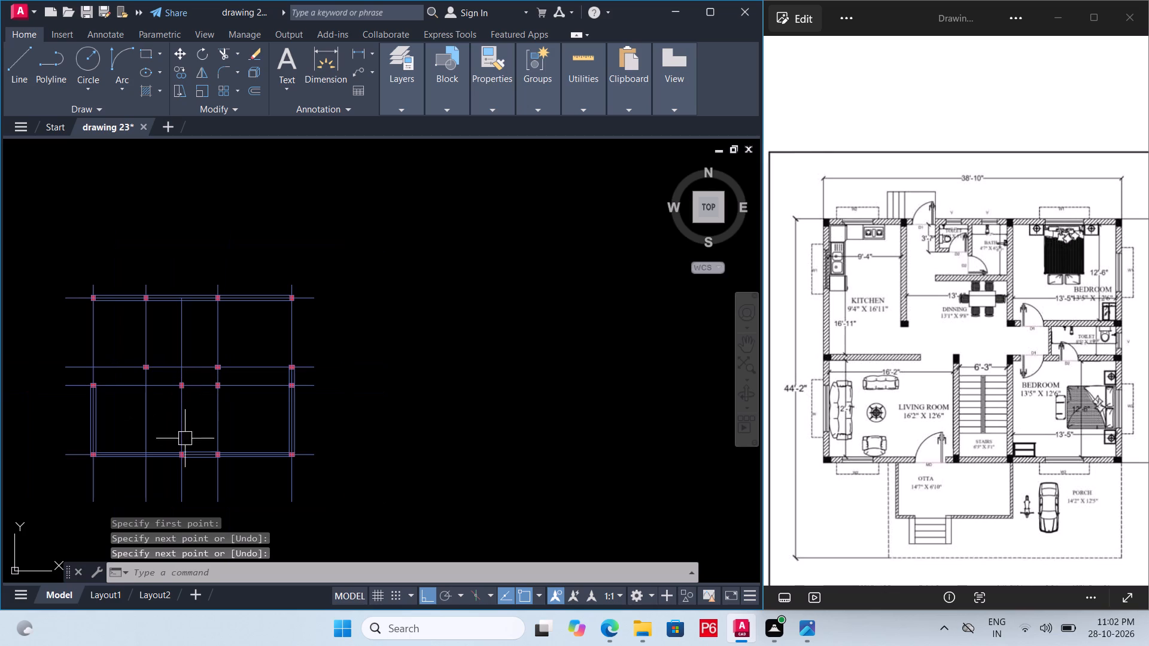
scroll(183, 451, up, 3)
key(space)
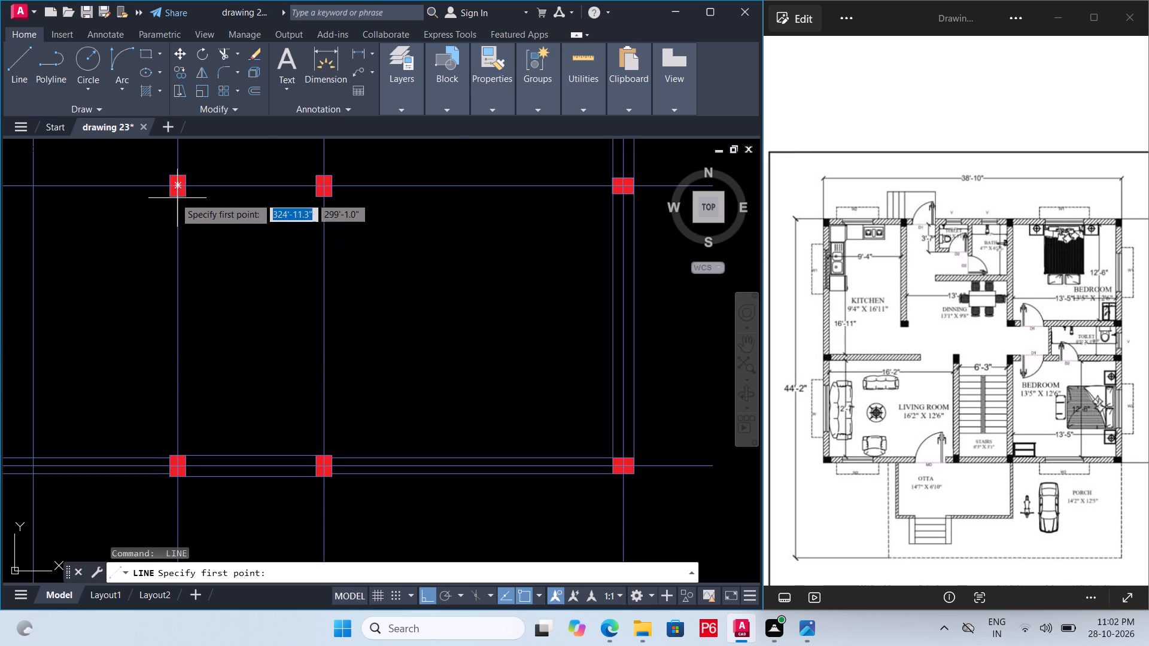
click(168, 198)
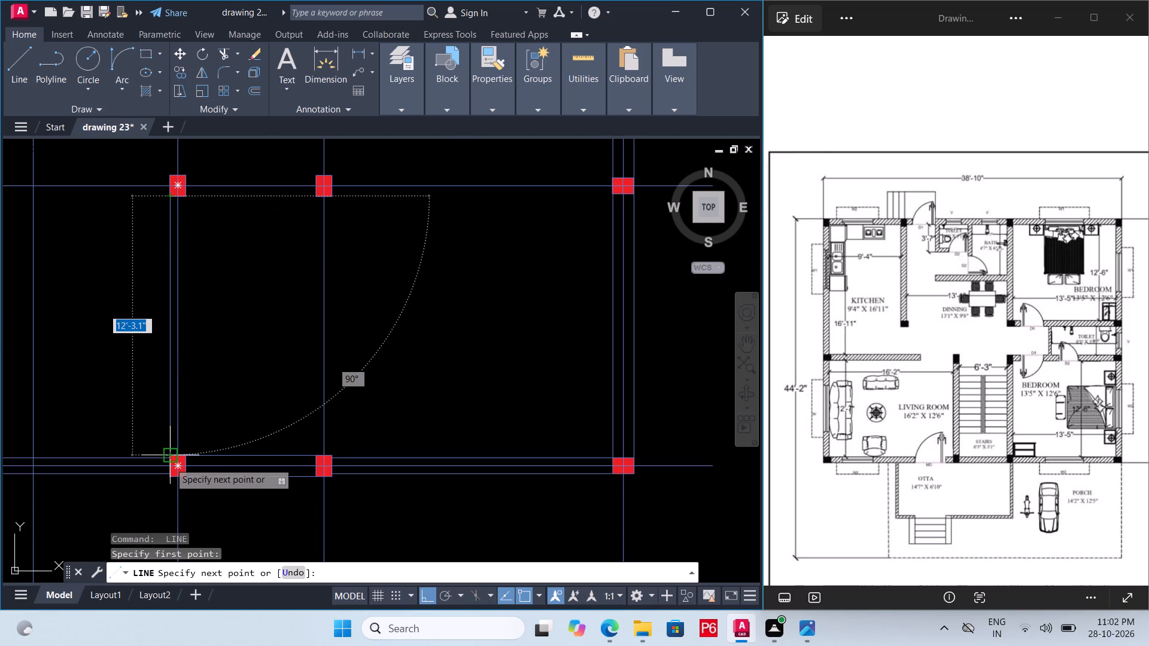
click(169, 462)
key(space)
key(space)
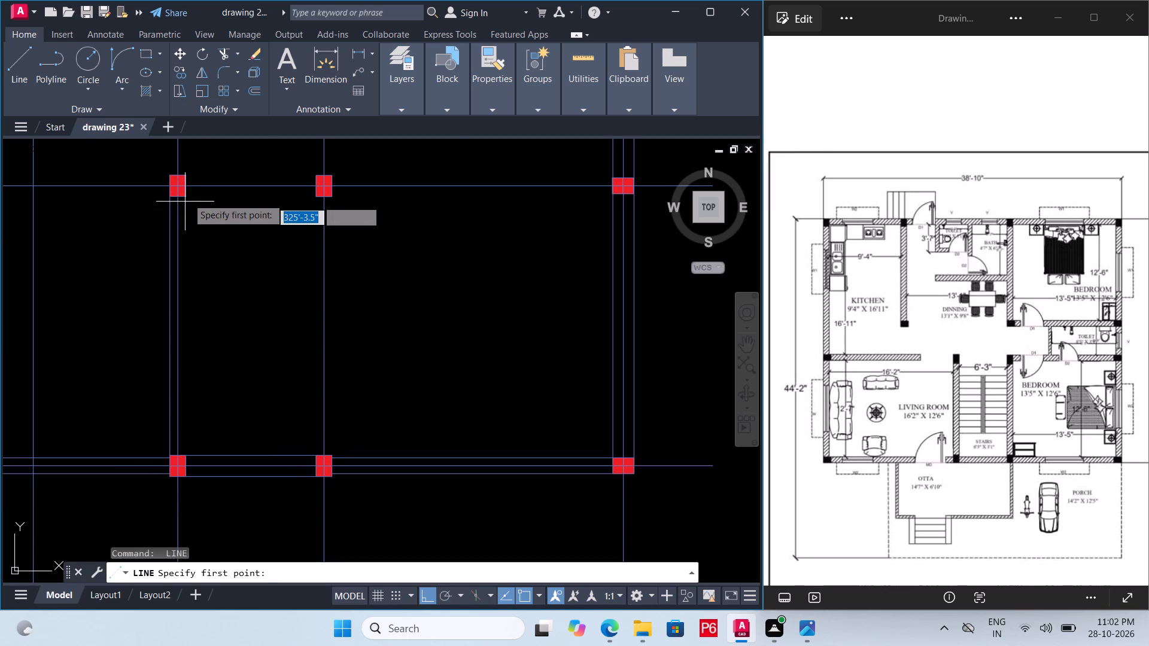
click(187, 198)
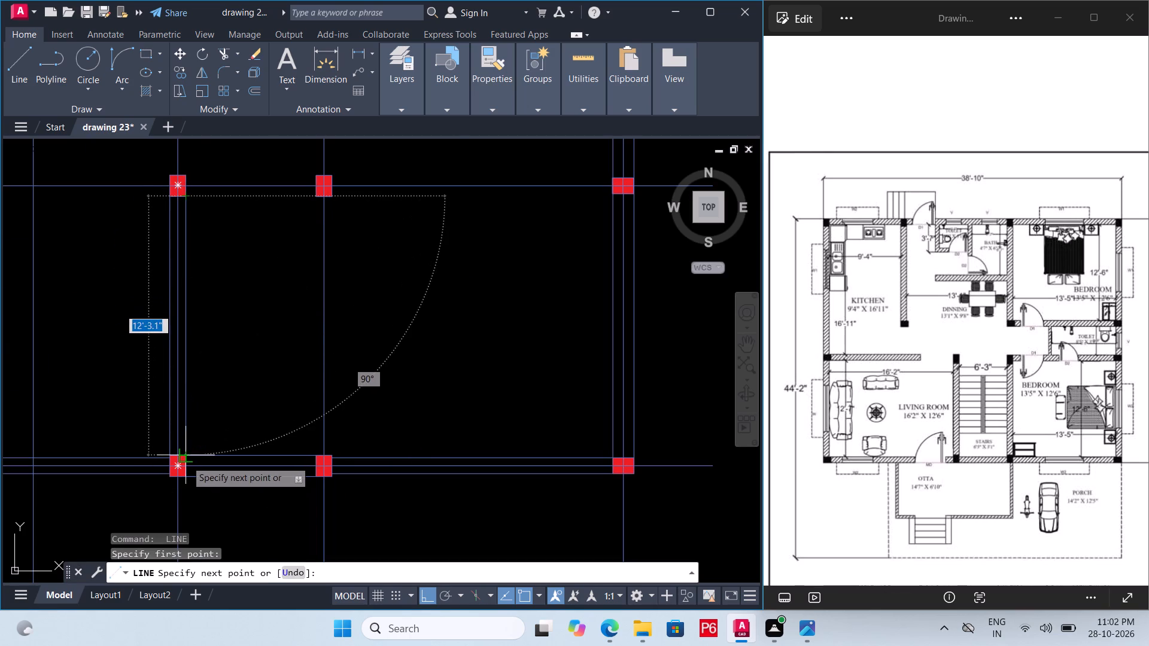
click(186, 461)
key(space)
Draw both lines of the stairs–bedroom wall, from the column's lower corners down to the upper corners of the bottom column.
key(space)
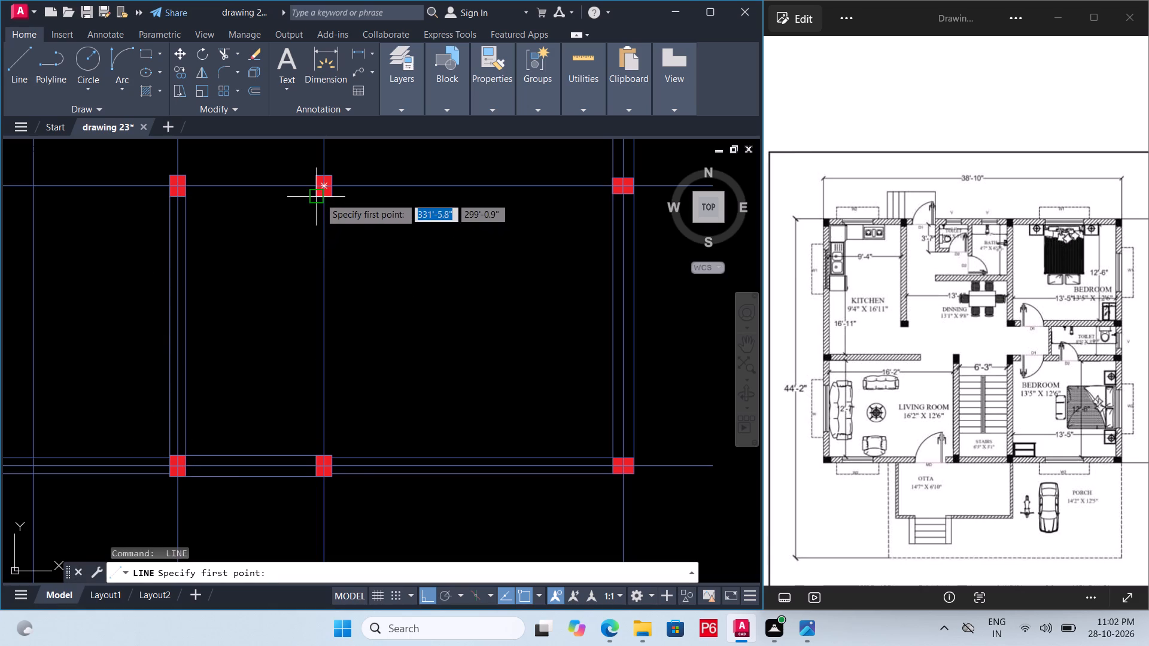
click(320, 197)
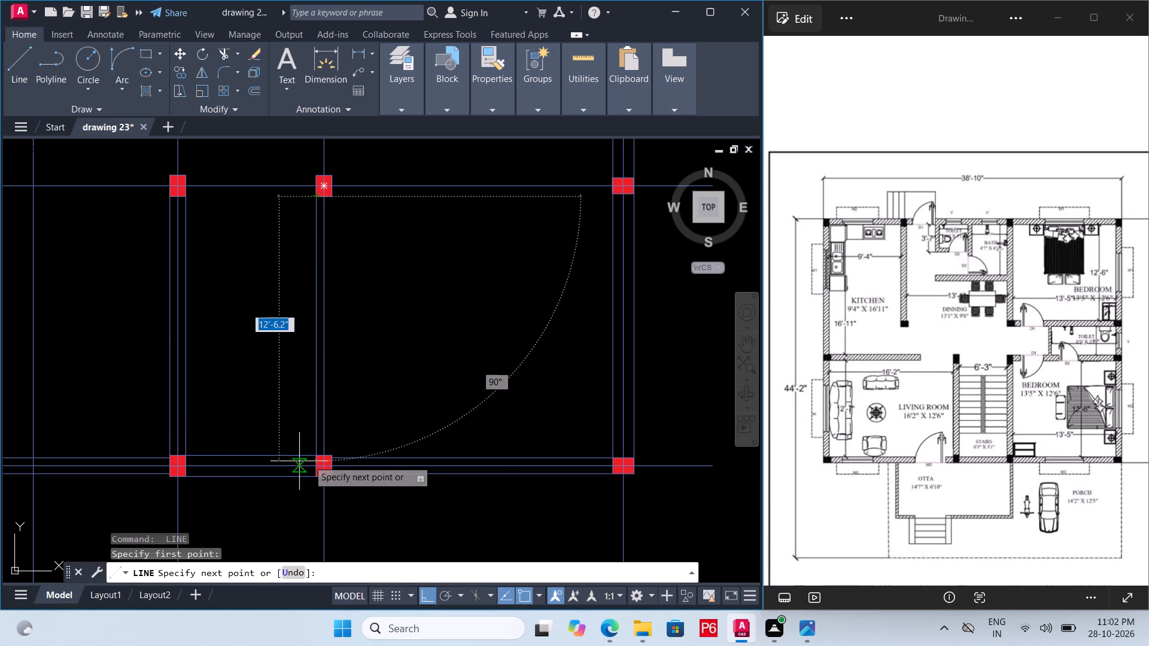
click(313, 459)
key(space)
key(space)
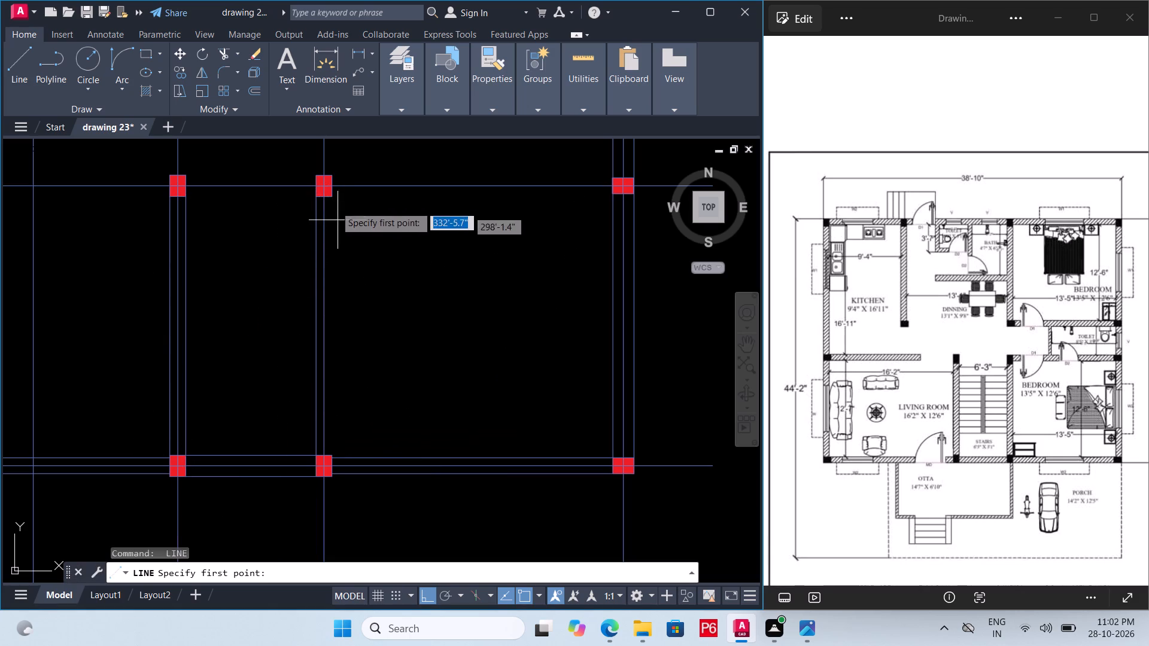
click(329, 192)
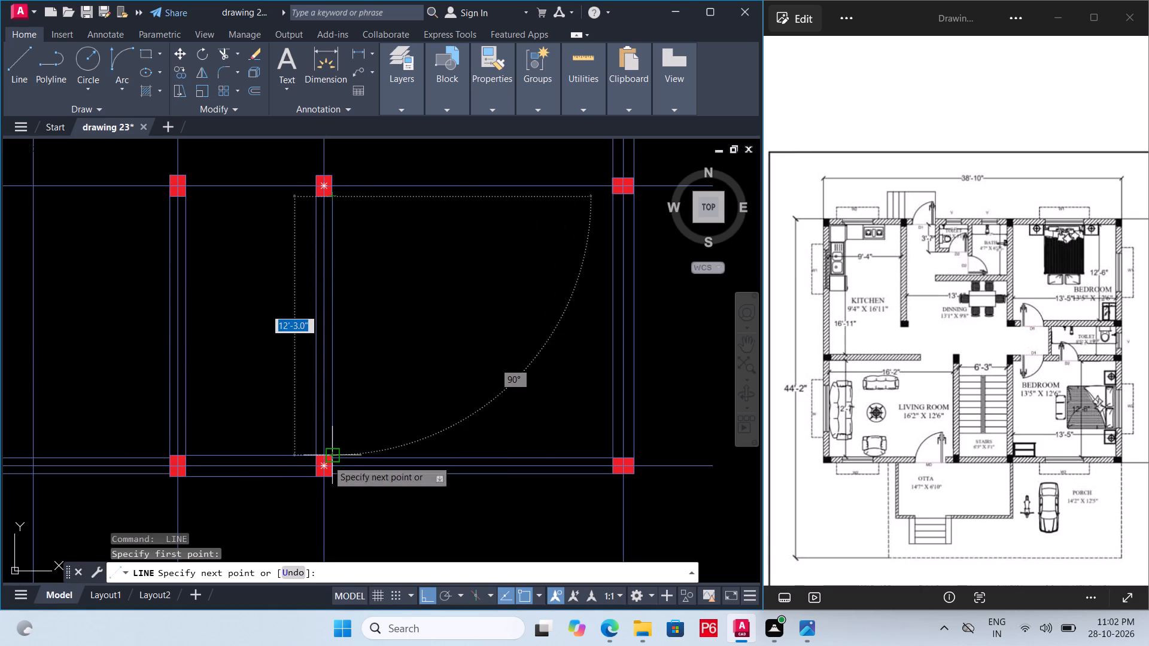
click(327, 462)
key(space)
Draw the kitchen–dining wall's dining-side line from the second top column's lower corner straight down to the top edge of the column below.
scroll(330, 451, down, 2)
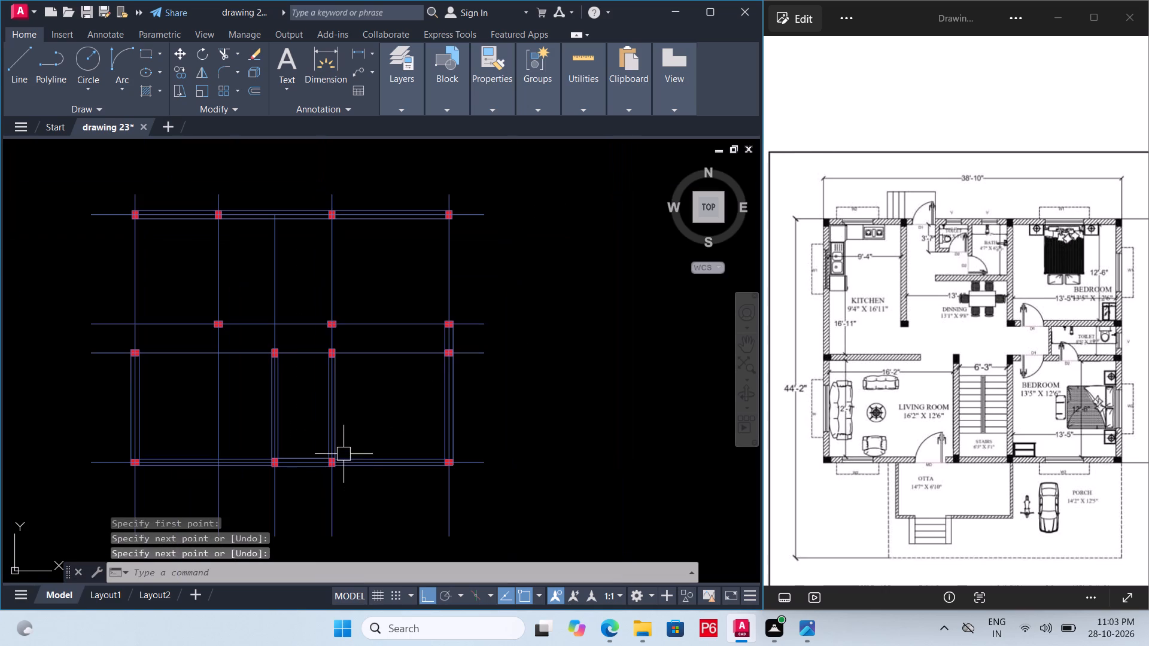
scroll(215, 329, up, 1)
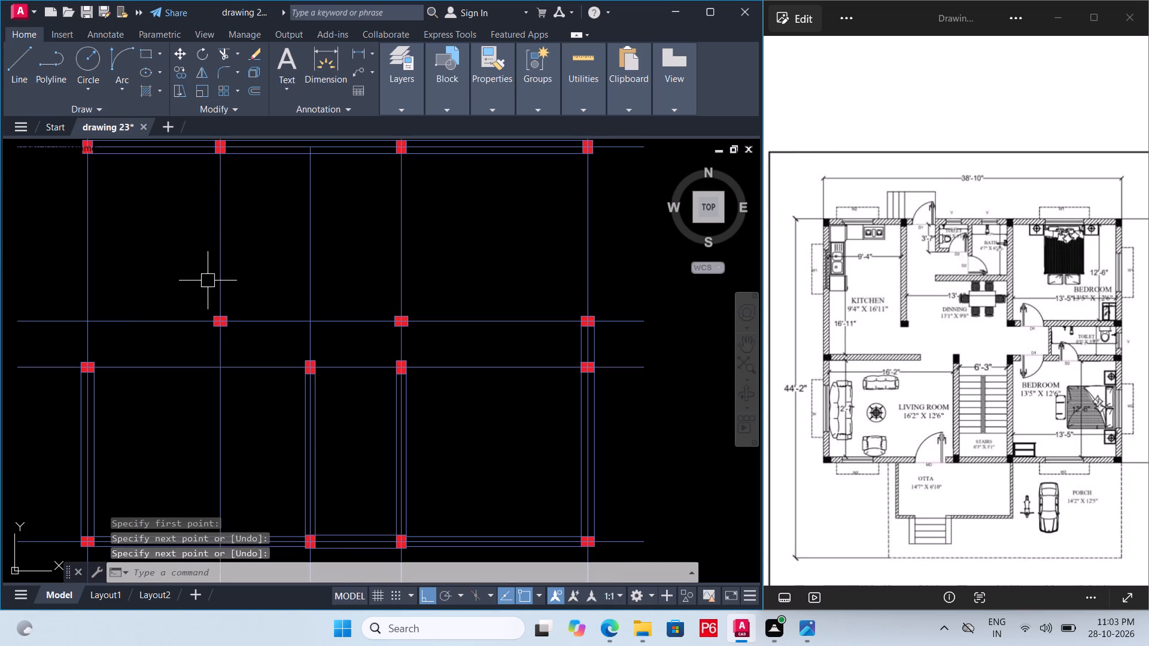
scroll(236, 154, up, 1)
scroll(269, 279, down, 2)
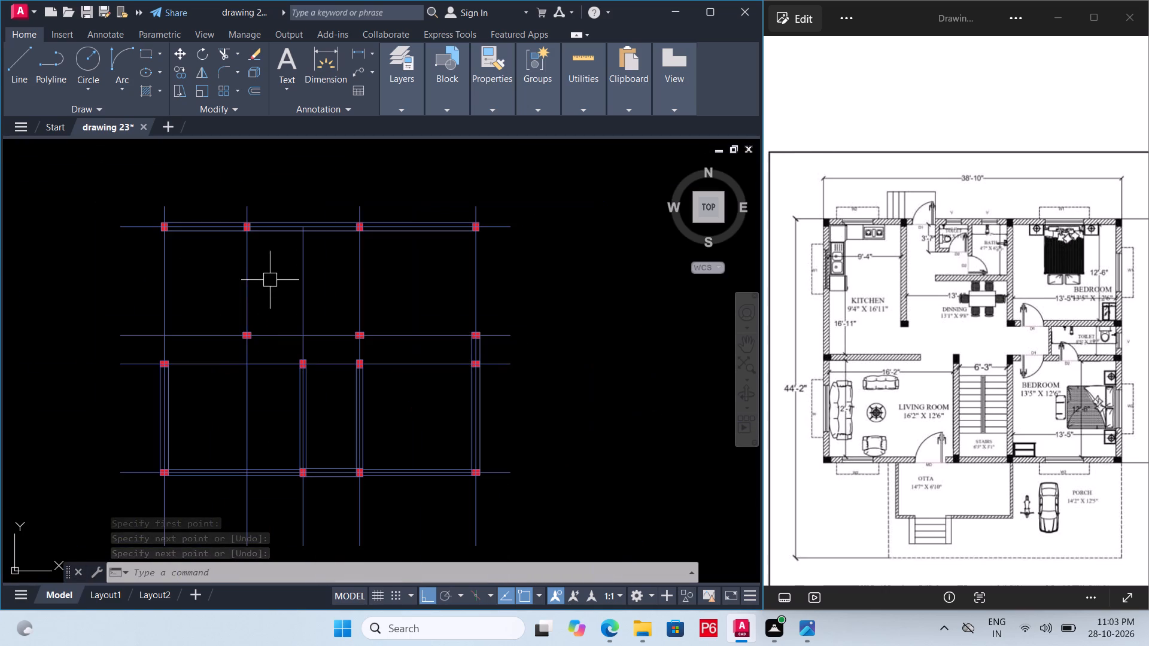
scroll(257, 237, up, 1)
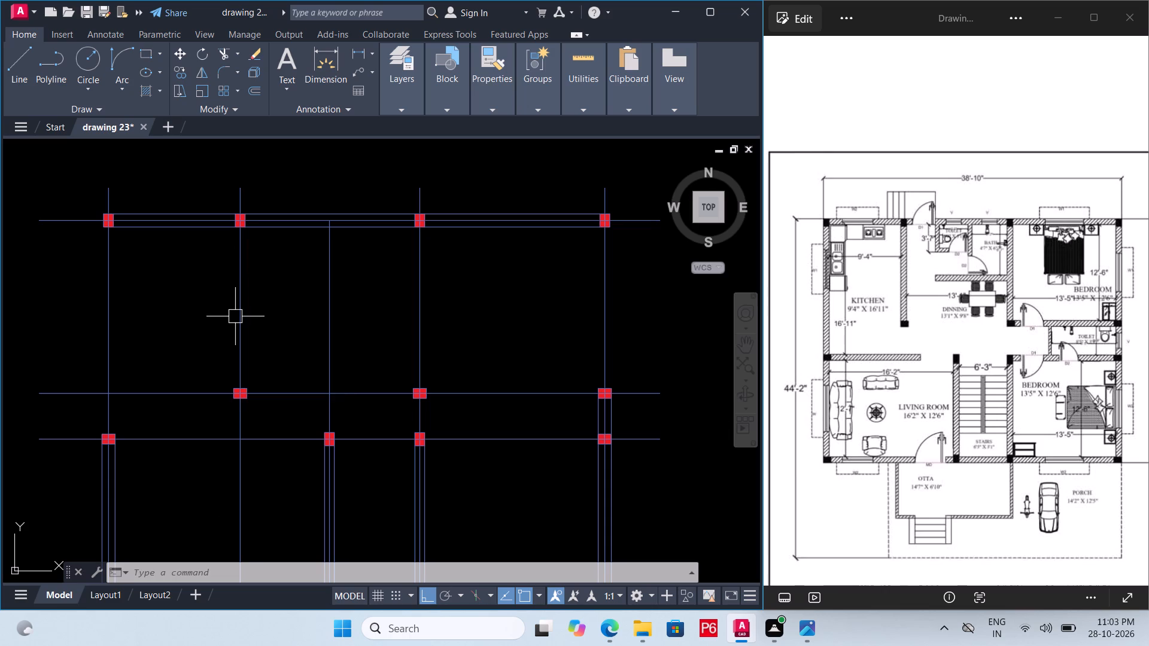
scroll(240, 217, up, 1)
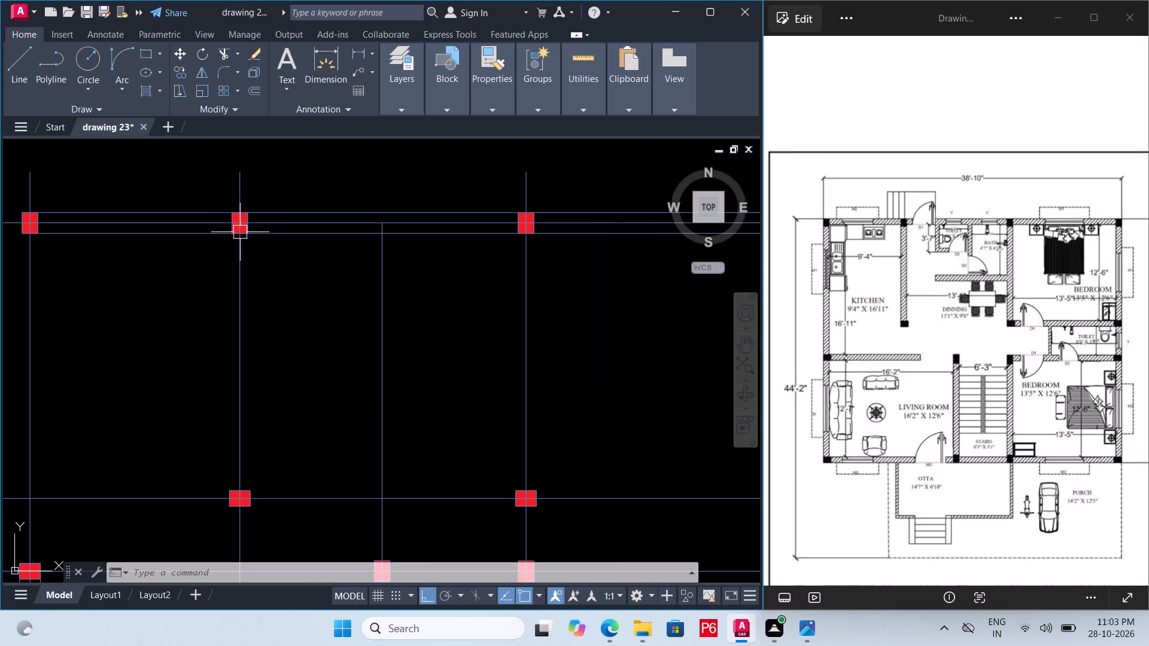
key(l)
key(space)
click(246, 233)
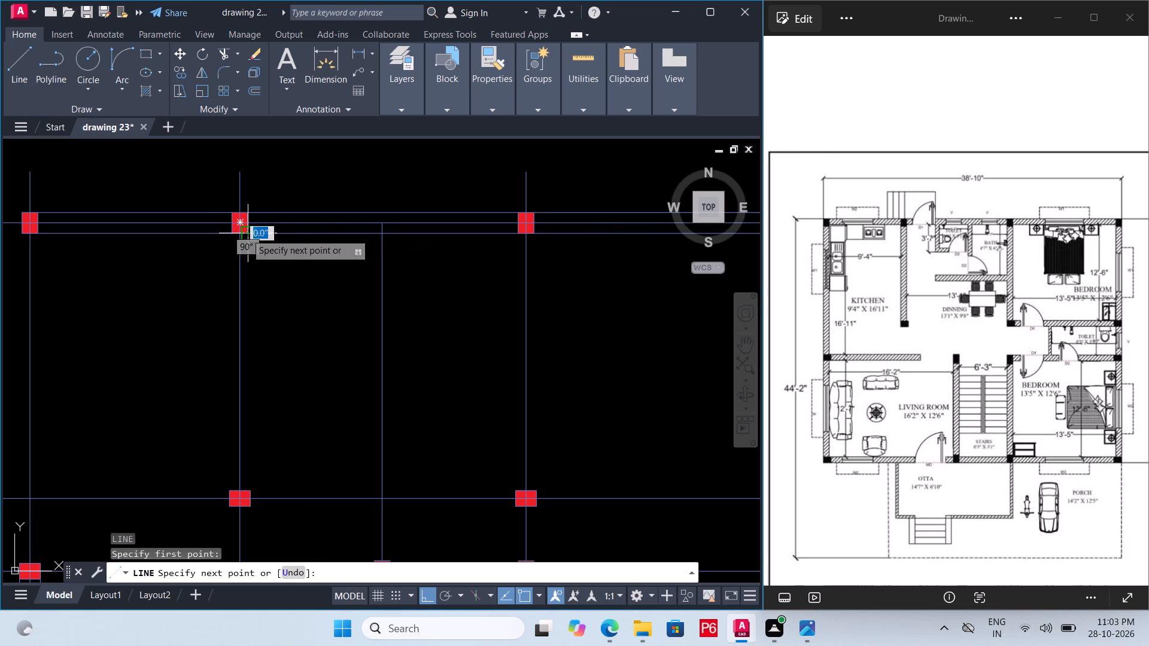
scroll(253, 496, up, 4)
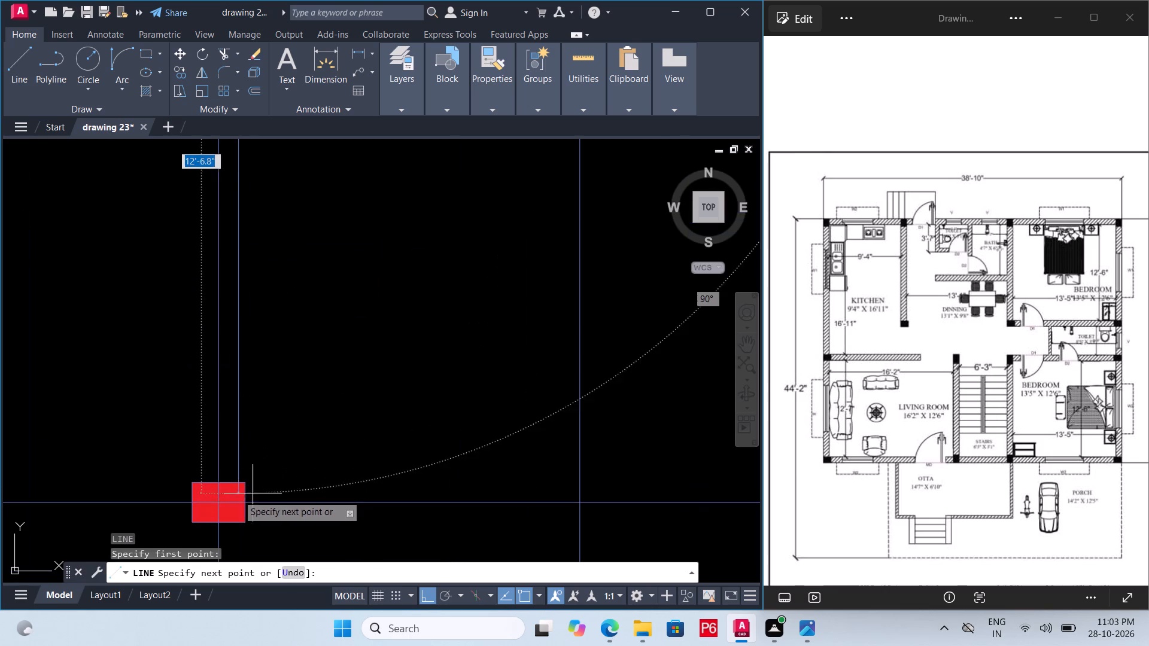
click(235, 484)
key(space)
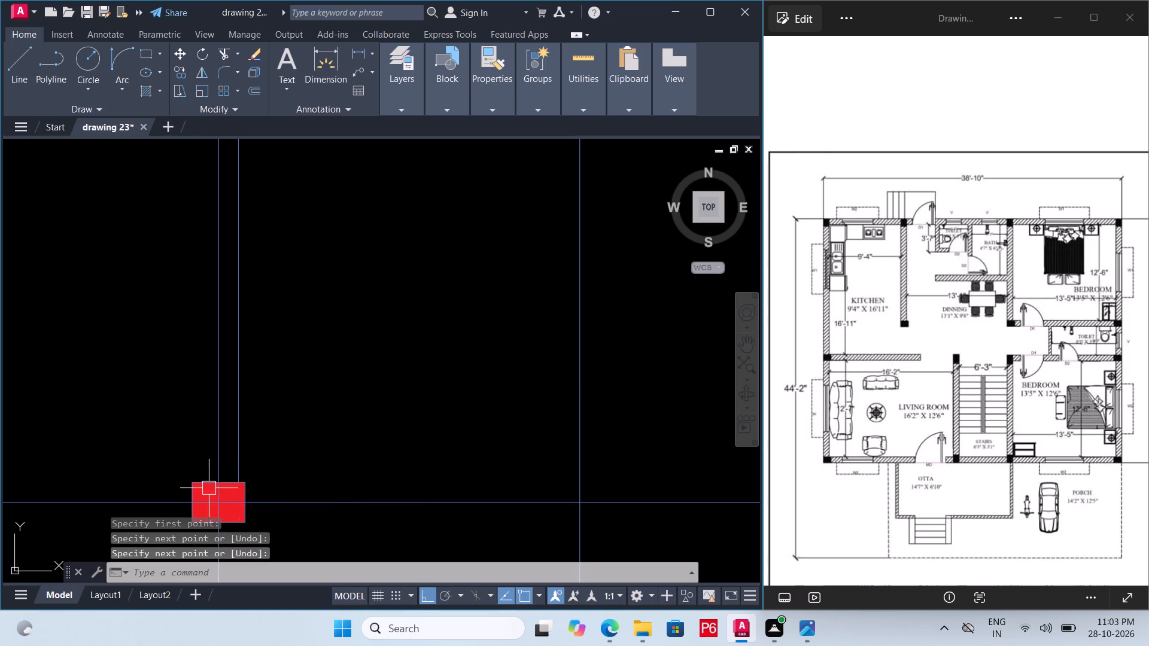
Draw the same wall's kitchen-side line from the second top column's other lower corner straight down to the top edge of the column below.
scroll(220, 500, down, 3)
scroll(214, 343, up, 4)
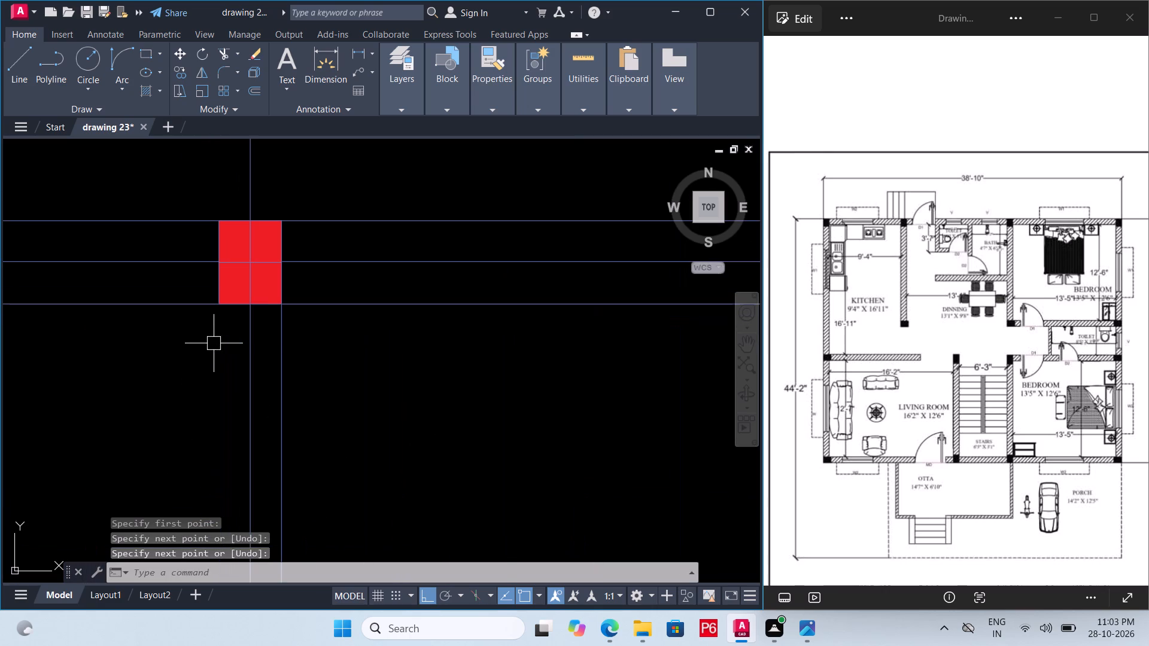
text(L)
key(space)
click(223, 309)
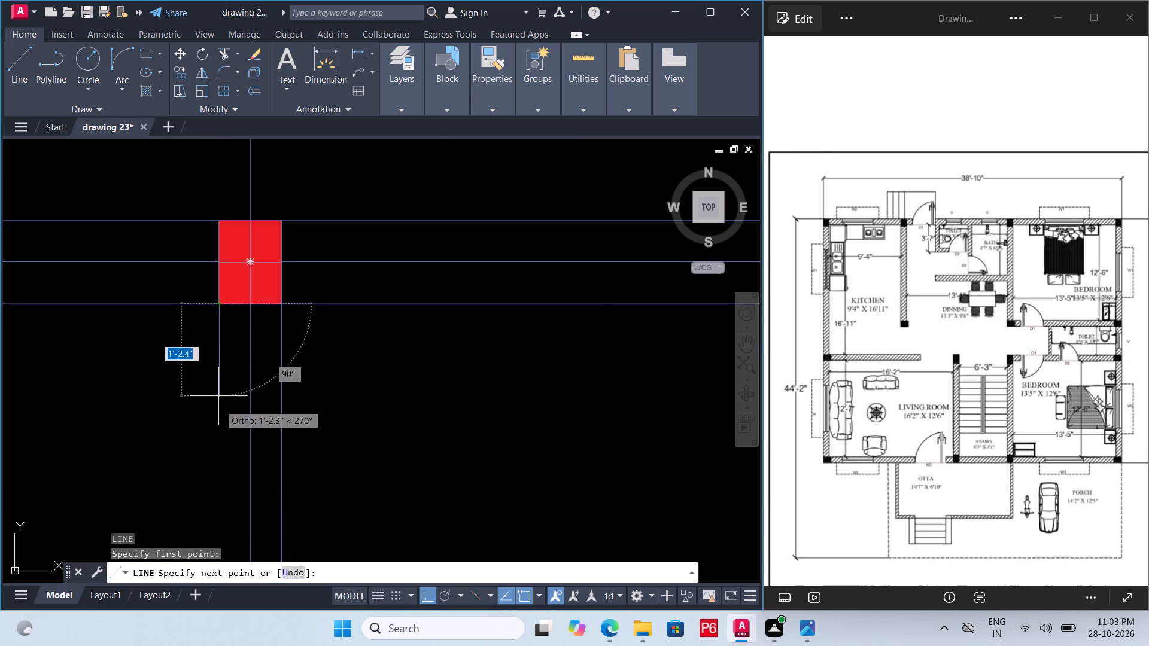
scroll(223, 396, down, 6)
scroll(230, 437, up, 5)
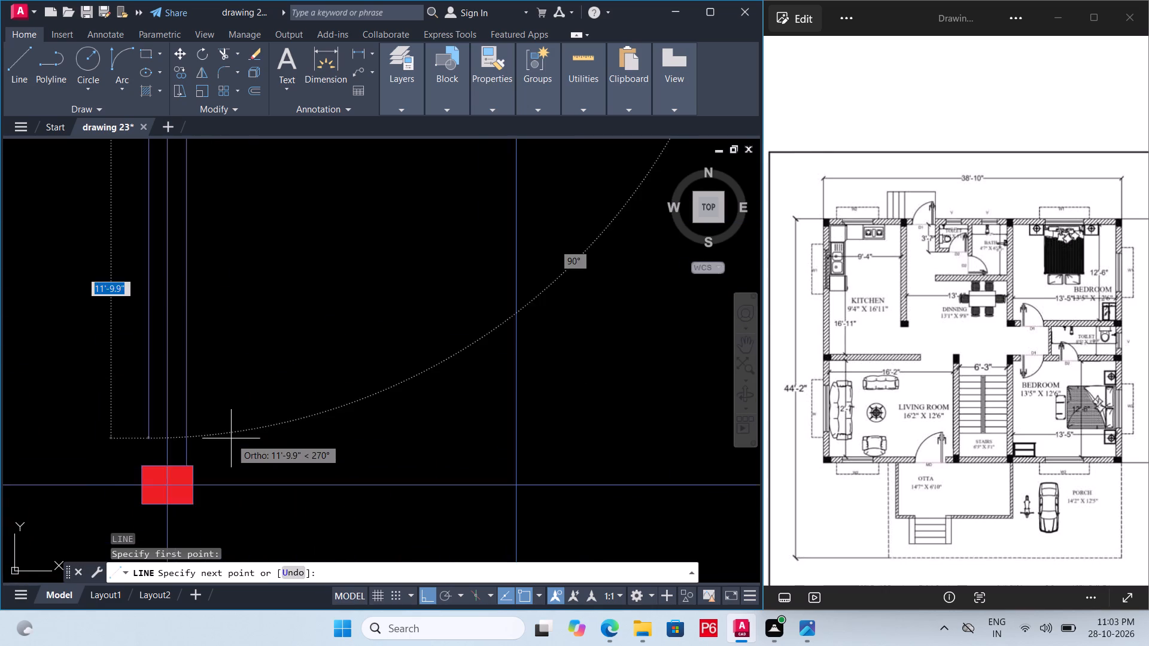
scroll(223, 435, up, 2)
scroll(262, 386, down, 2)
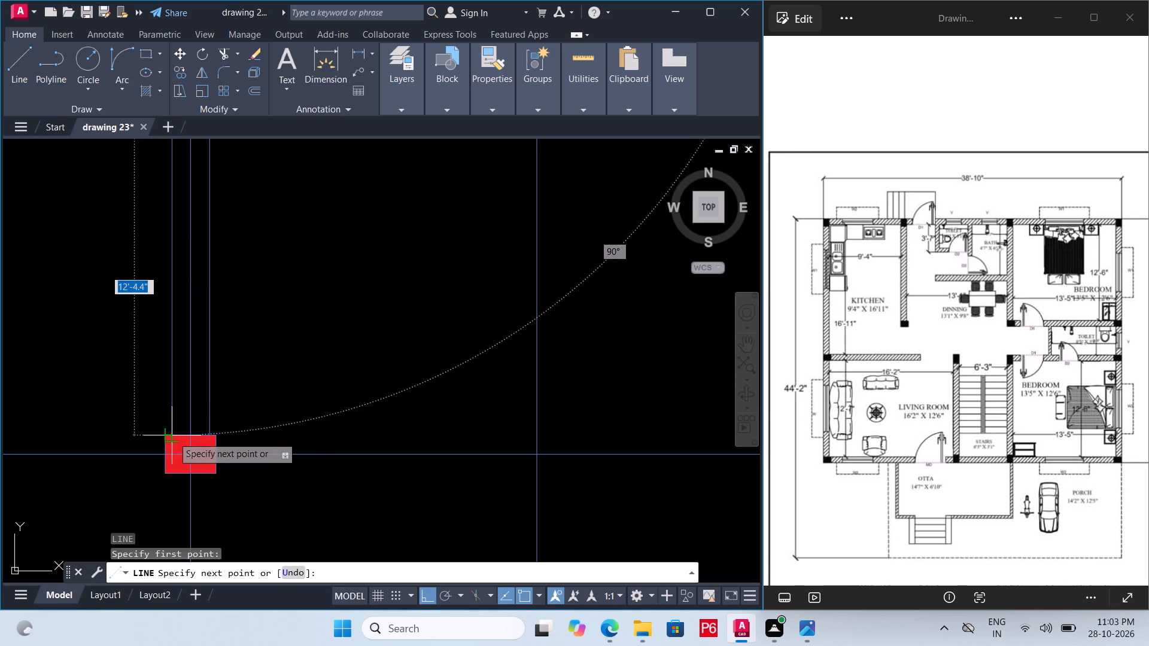
scroll(175, 434, up, 3)
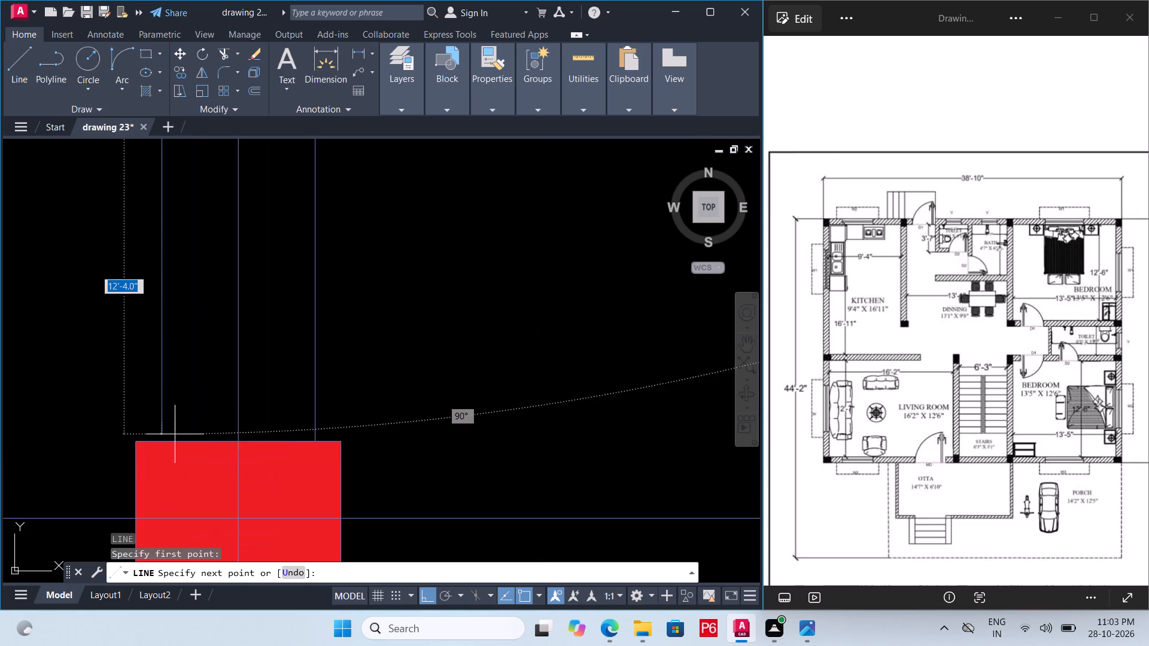
click(166, 444)
scroll(171, 439, down, 5)
key(space)
Draw the upper bedroom–bath wall's bedroom-side line from the third top column's lower corner down to the top edge of the column below.
scroll(176, 438, down, 2)
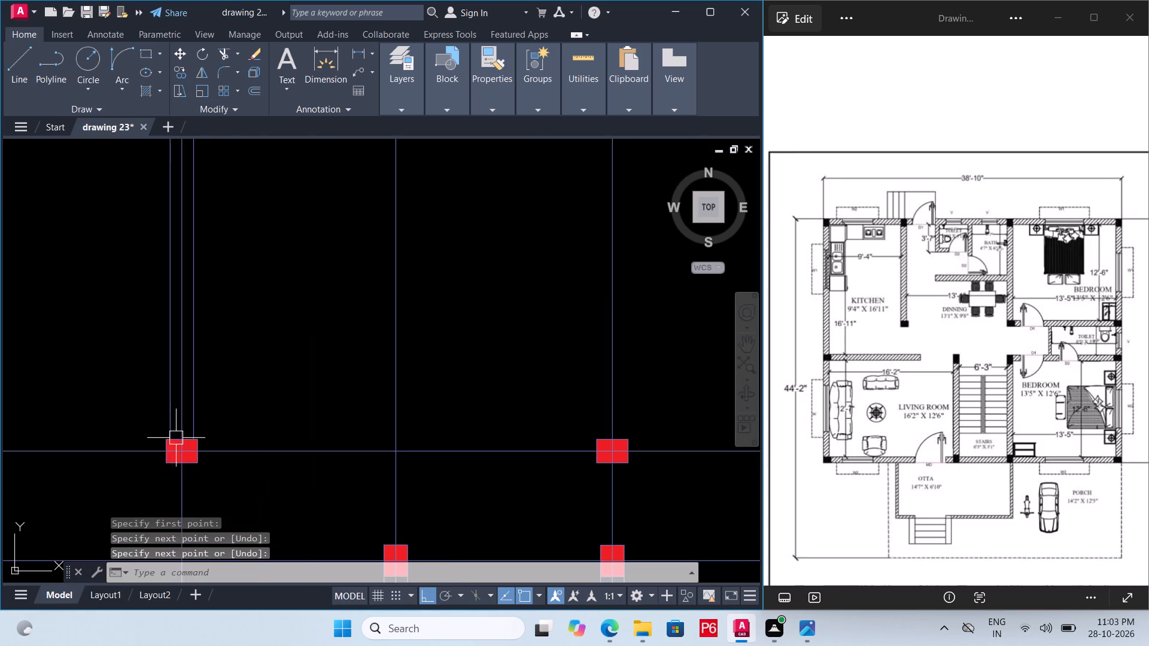
scroll(178, 438, down, 1)
key(space)
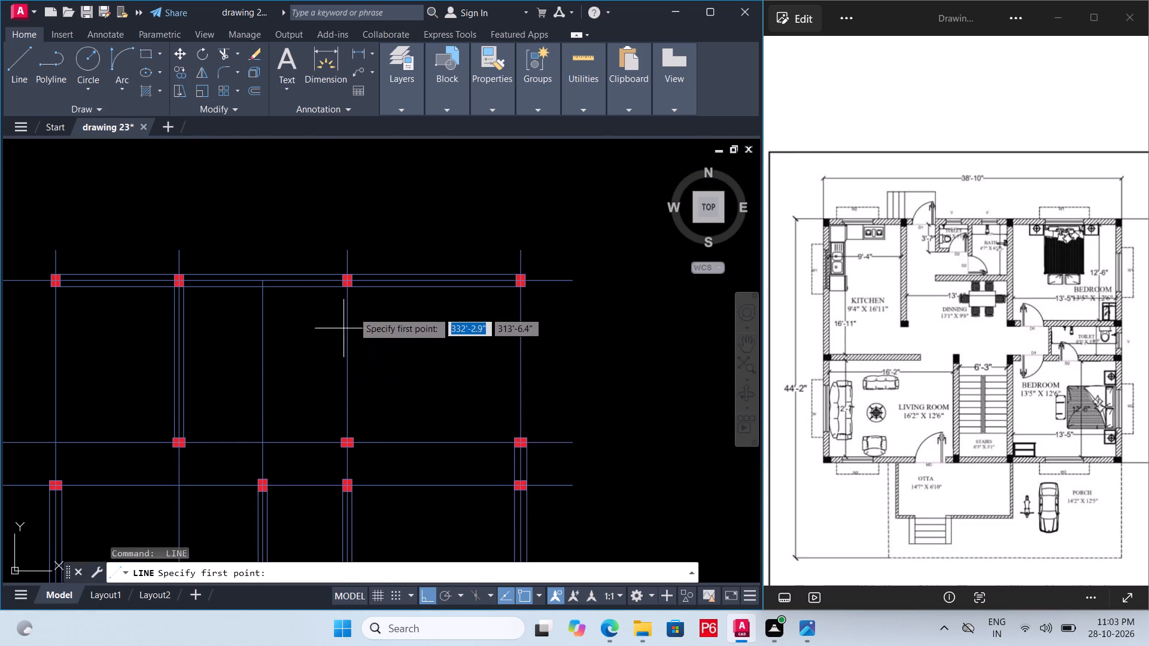
scroll(354, 305, up, 4)
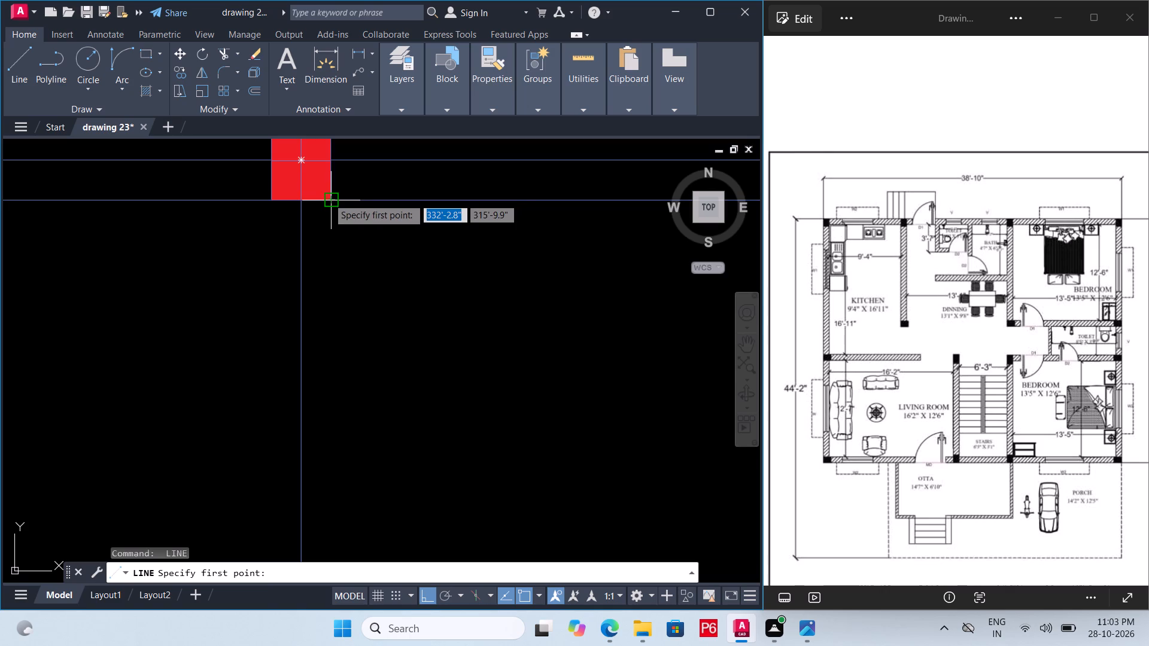
click(328, 199)
scroll(343, 388, down, 4)
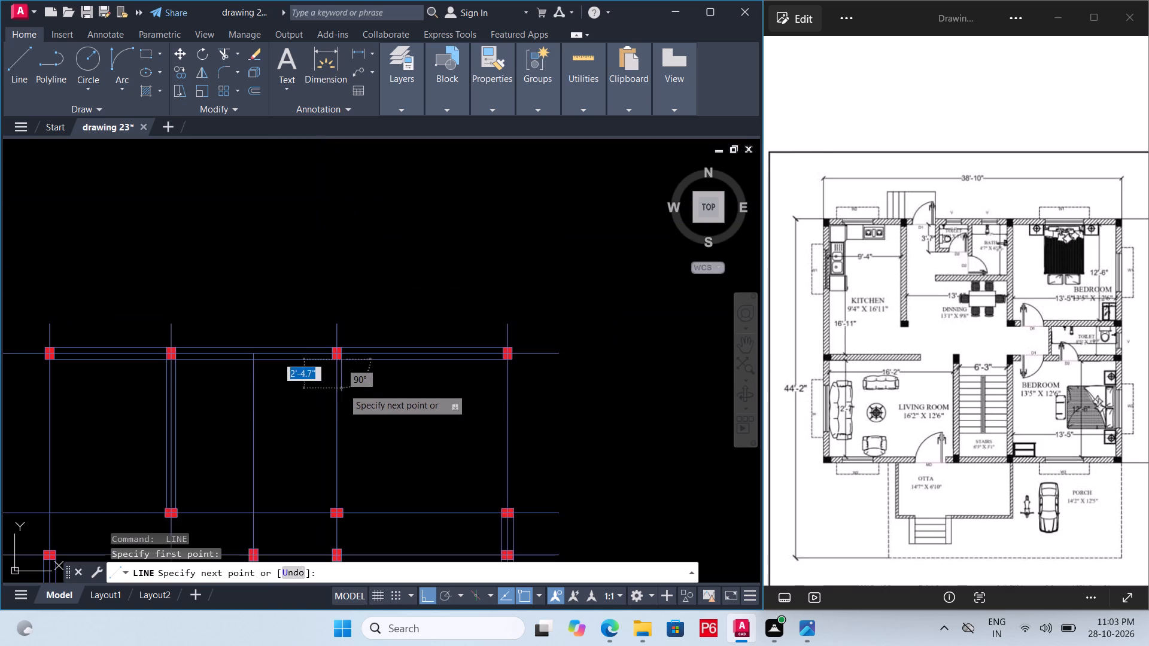
scroll(336, 360, down, 3)
scroll(335, 395, up, 3)
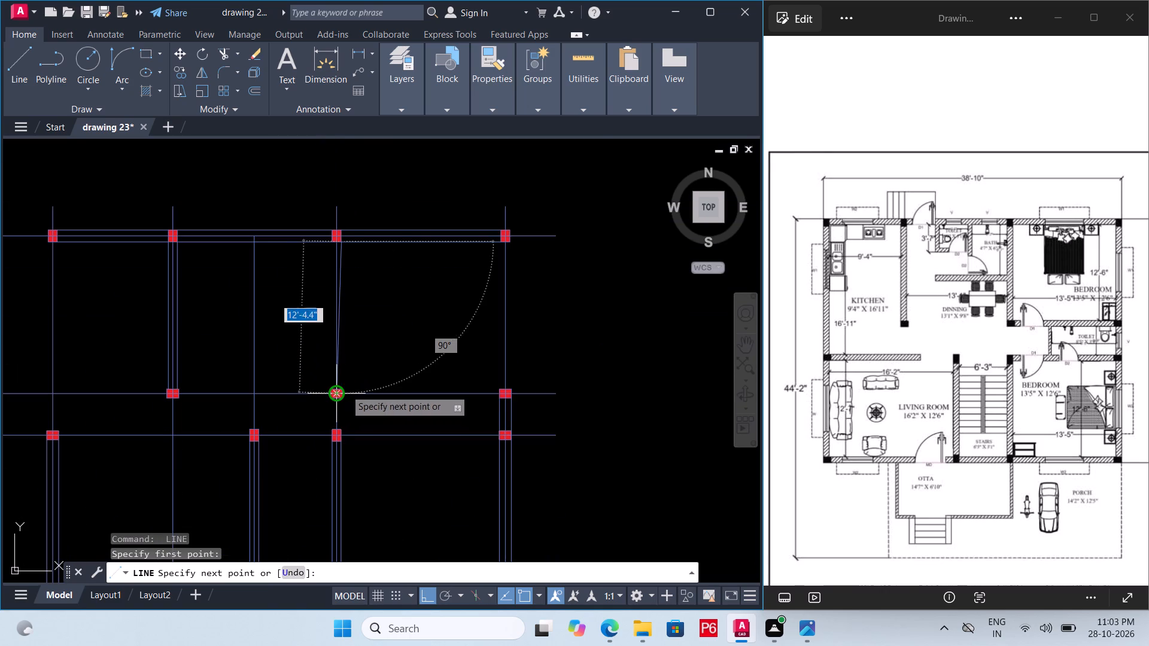
scroll(345, 389, up, 3)
click(321, 389)
key(space)
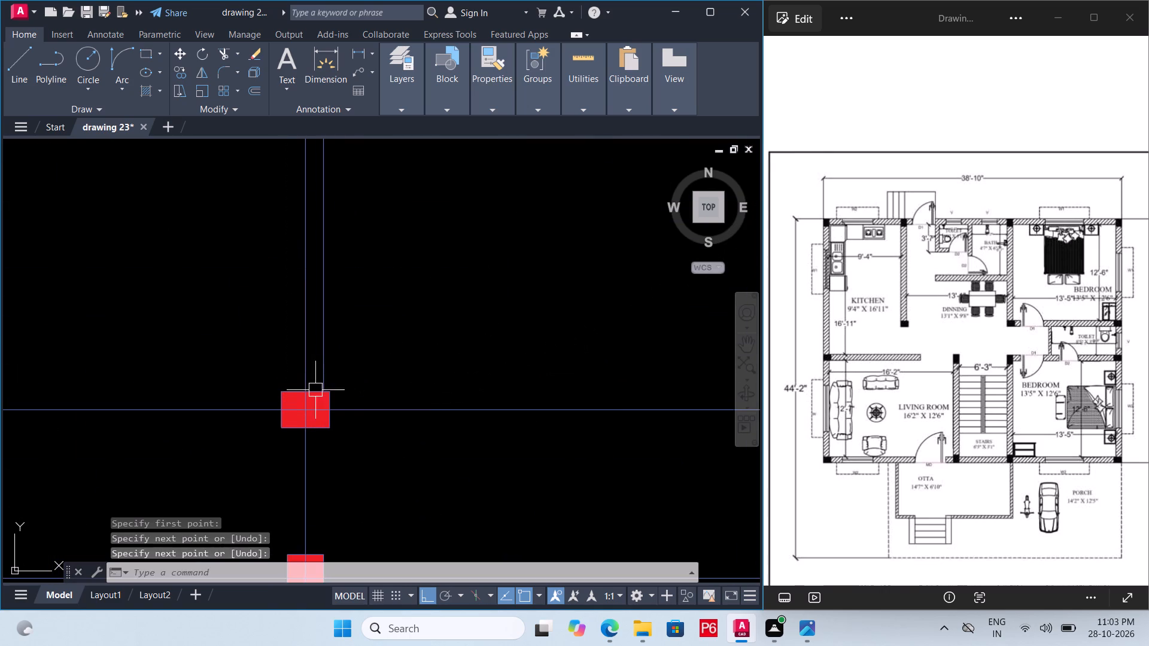
Draw the same wall's bath-side line from the third top column's other lower corner down to the top edge of the column below.
scroll(306, 442, down, 3)
scroll(311, 294, up, 4)
key(space)
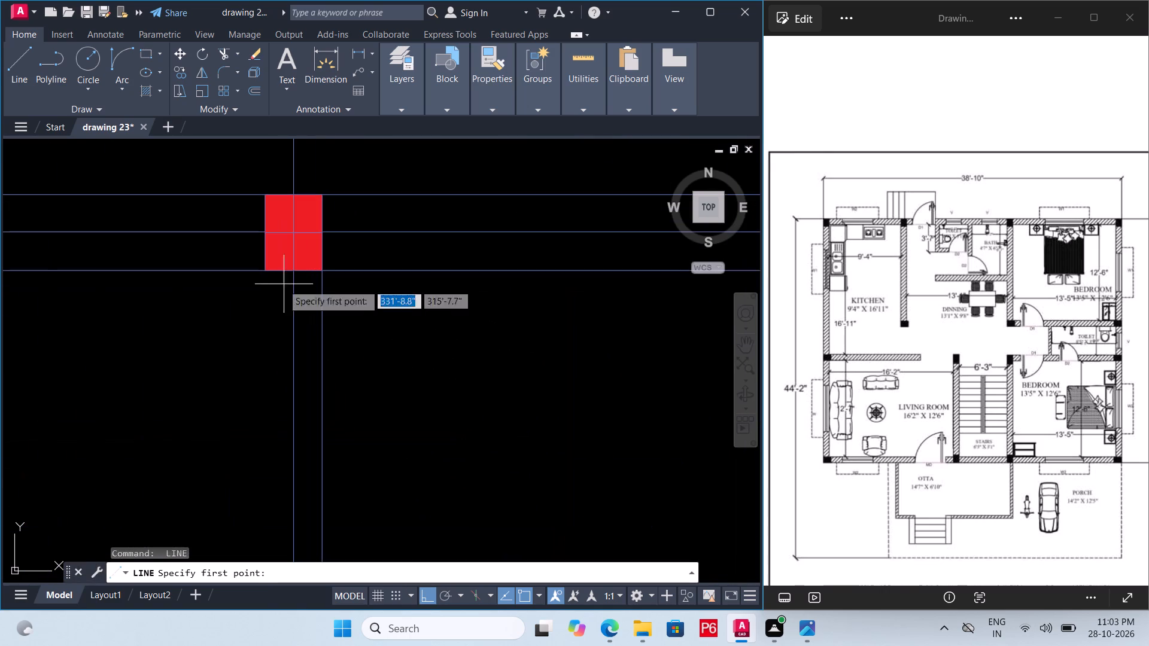
click(266, 272)
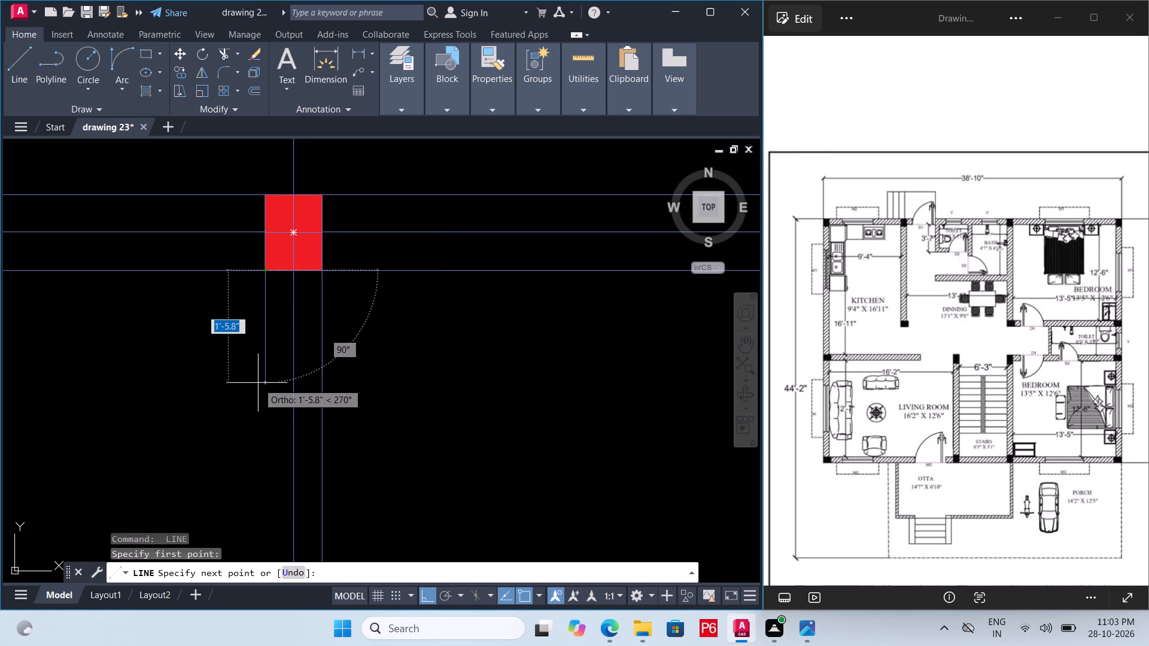
scroll(258, 383, down, 4)
scroll(261, 504, up, 2)
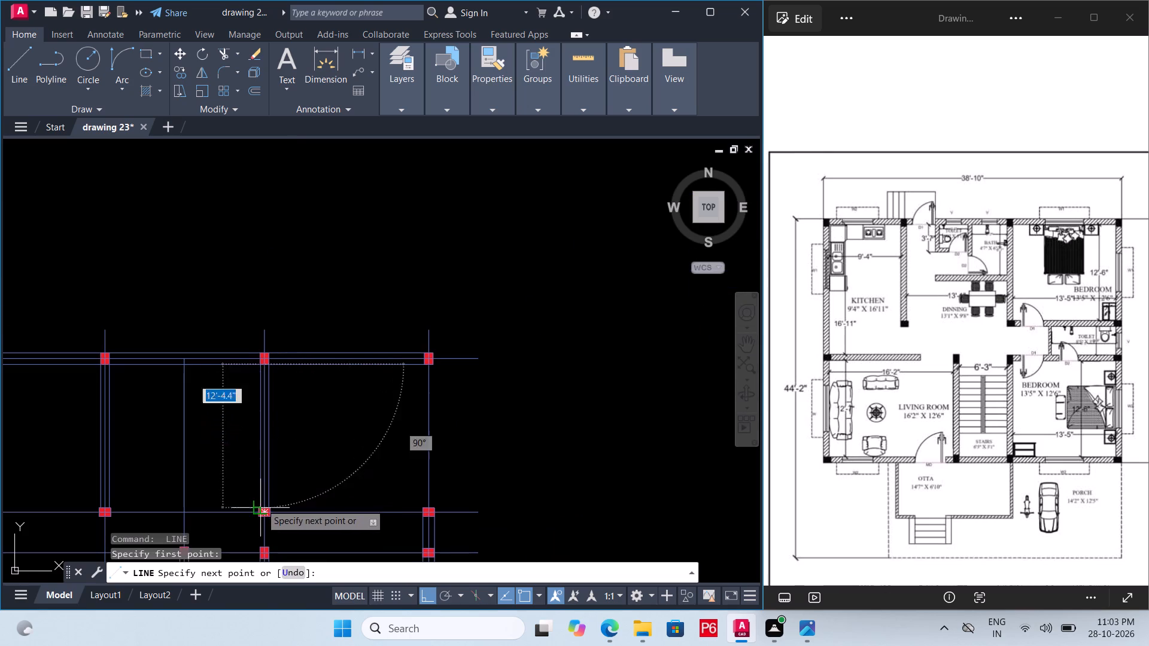
scroll(261, 504, up, 3)
click(247, 546)
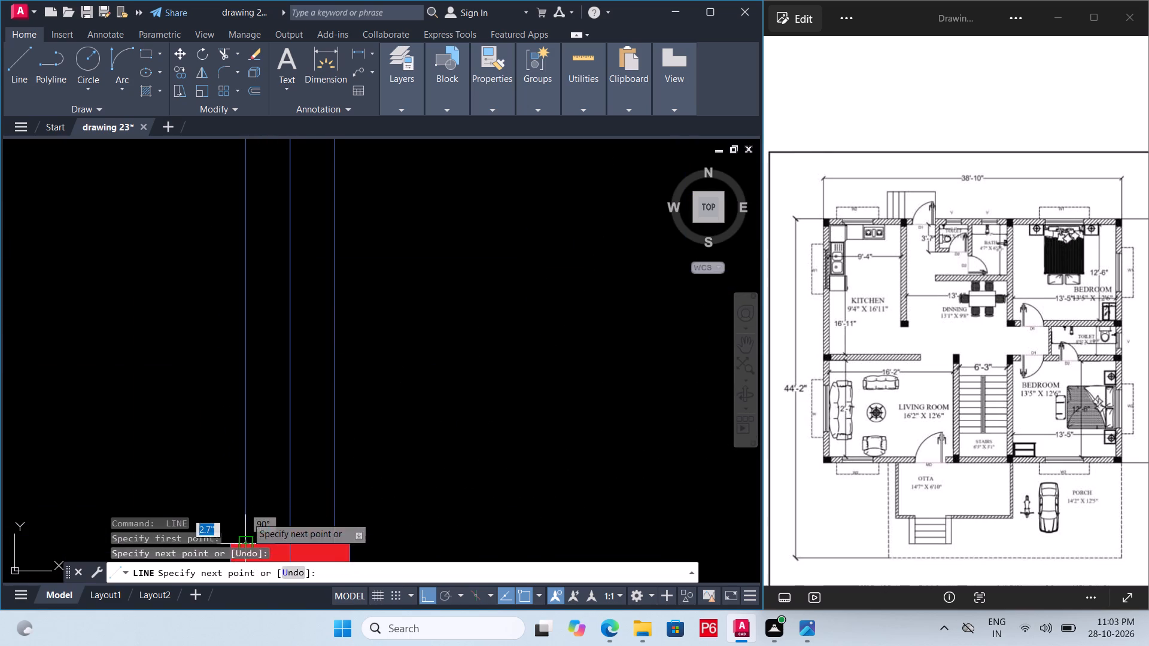
scroll(252, 453, down, 4)
key(space)
Draw the upper bedroom exterior side wall's outer line from the top corner column's outer lower corner down to the top edge of the column below.
scroll(252, 453, down, 3)
key(space)
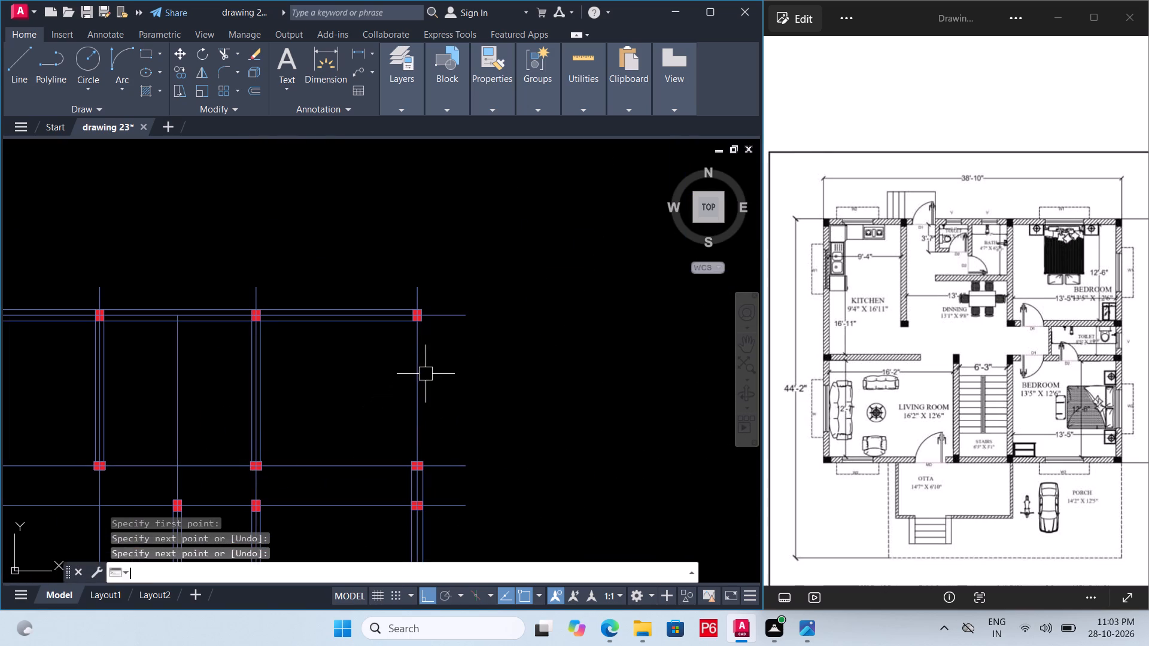
scroll(427, 328, up, 2)
click(415, 307)
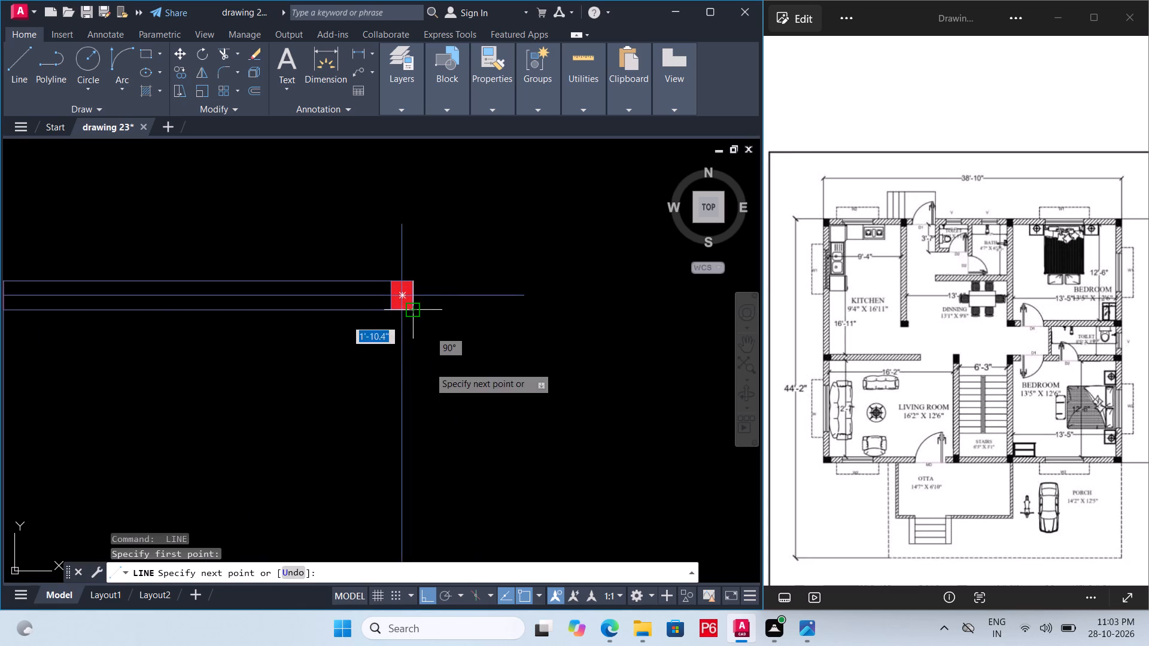
scroll(427, 354, down, 4)
scroll(430, 434, up, 6)
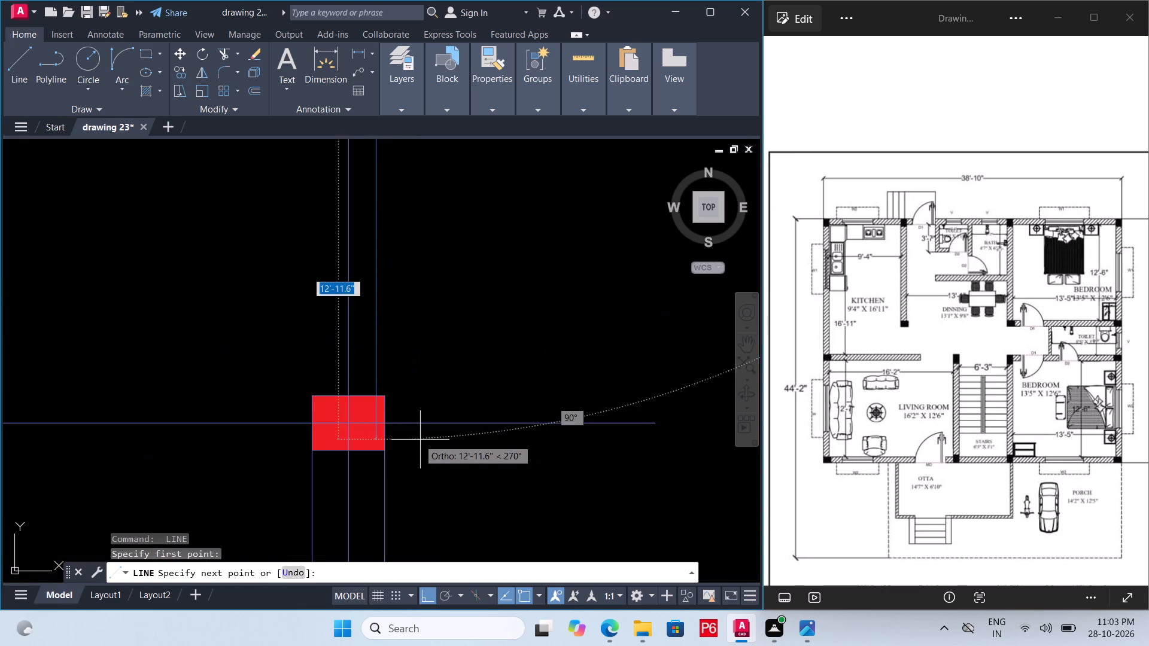
click(375, 395)
key(space)
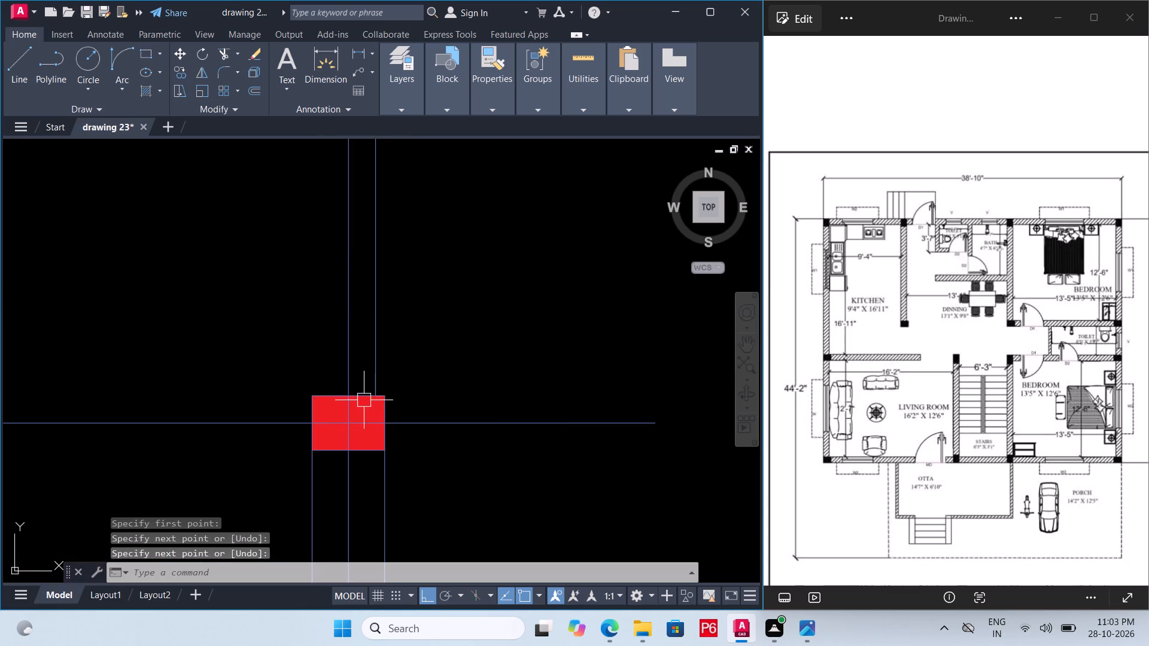
Draw the same bedroom exterior wall's inner line, about 12'-4" long, from the corner column's inner lower corner down to the column below.
scroll(360, 425, down, 5)
key(space)
scroll(356, 366, up, 3)
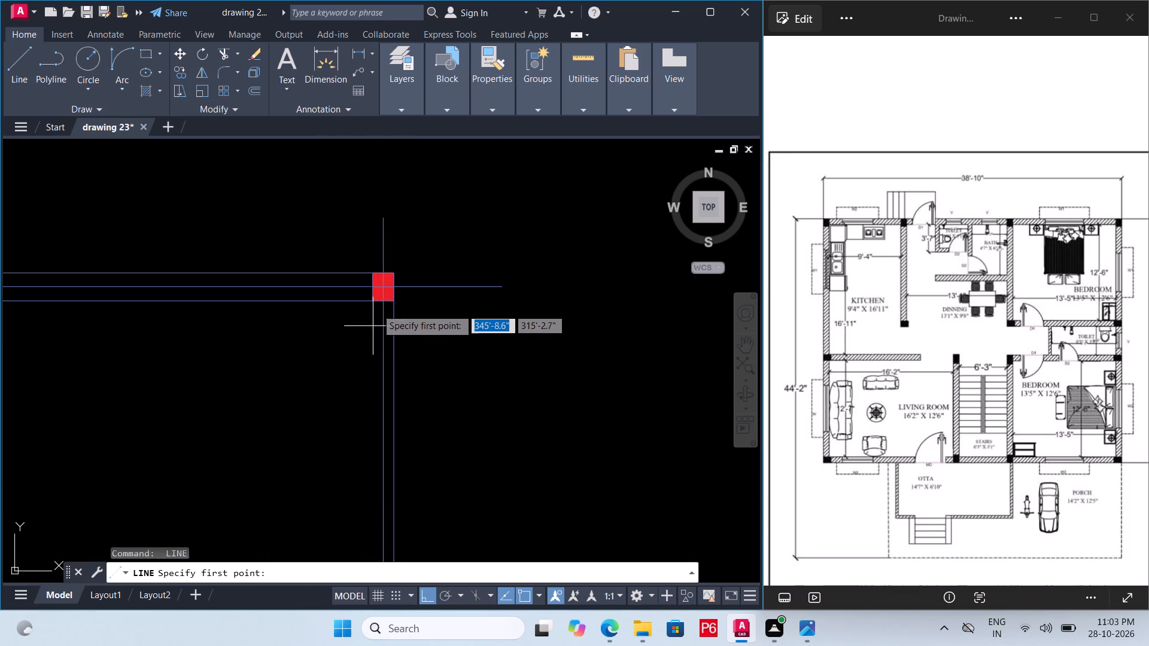
click(376, 303)
scroll(376, 377, down, 3)
scroll(382, 446, up, 4)
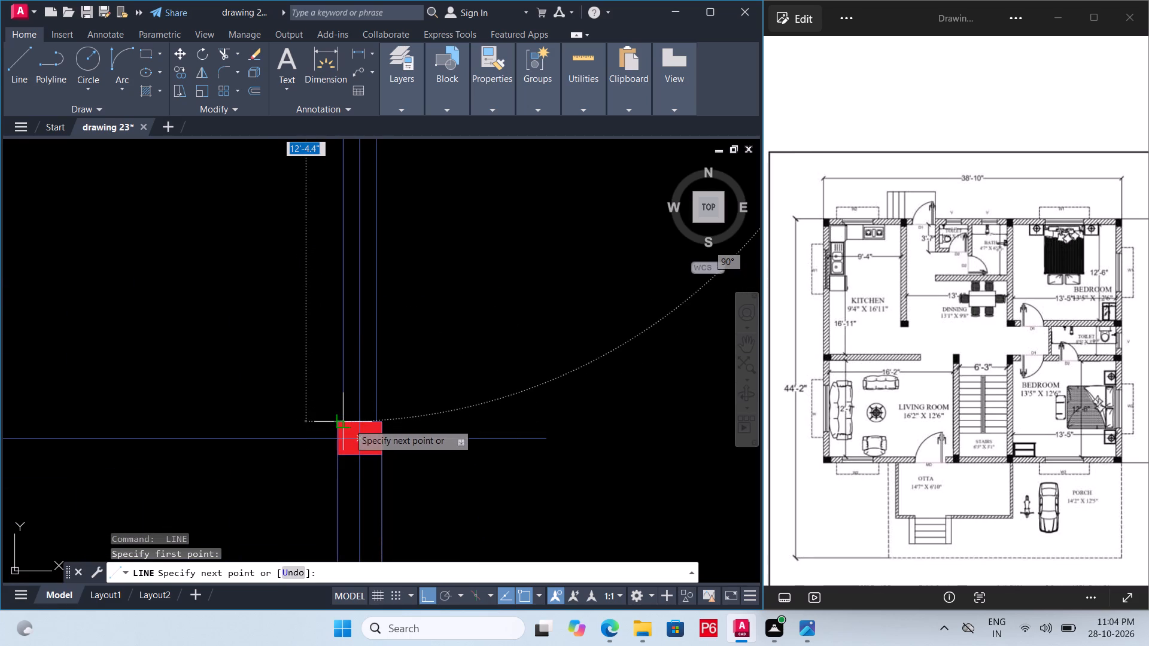
click(349, 423)
scroll(422, 392, down, 4)
key(space)
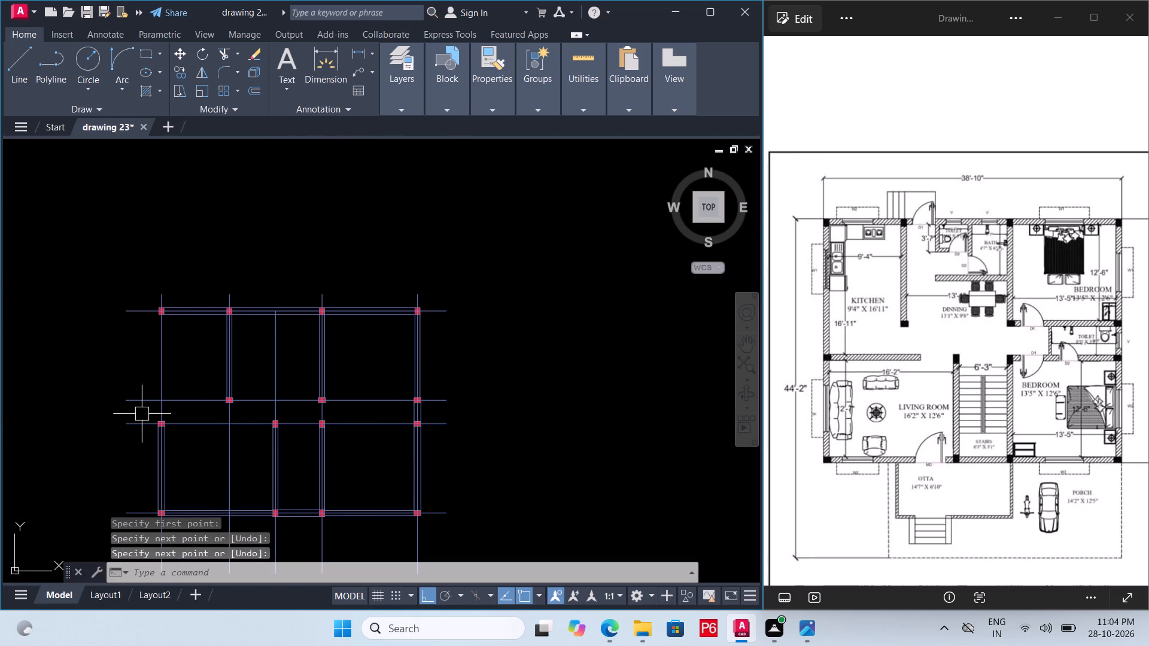
Draw the kitchen exterior side wall's outer line, about 15'-11" long, from the top corner column's outer lower corner down to the column below.
scroll(145, 407, up, 2)
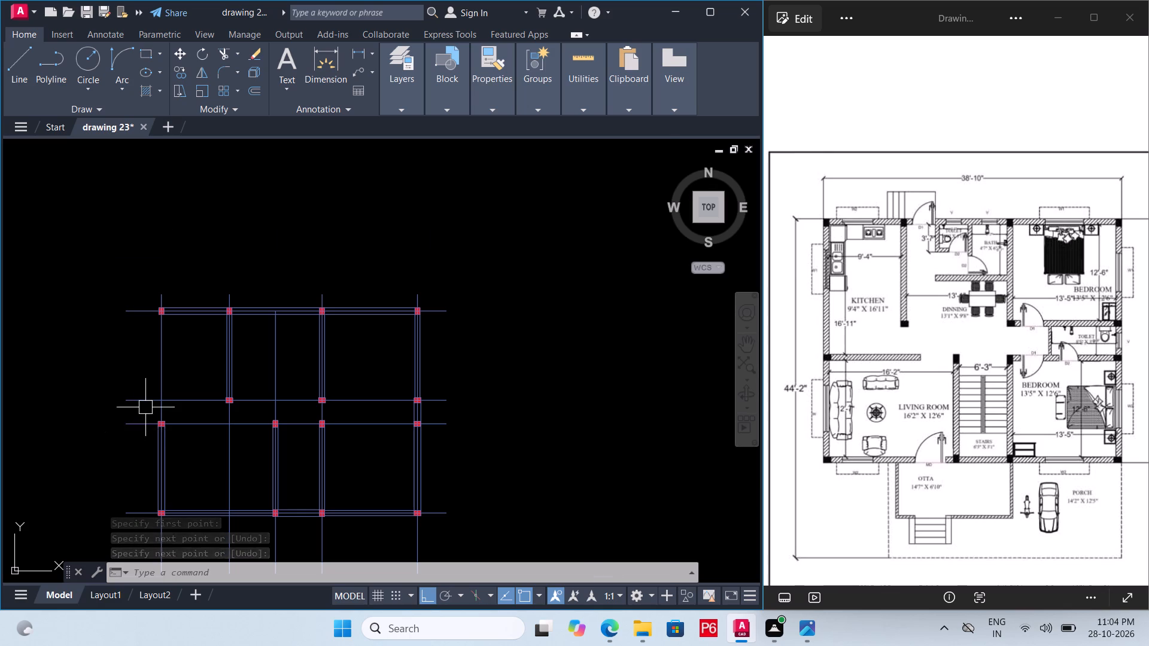
scroll(145, 407, up, 1)
scroll(183, 338, down, 1)
scroll(213, 207, down, 2)
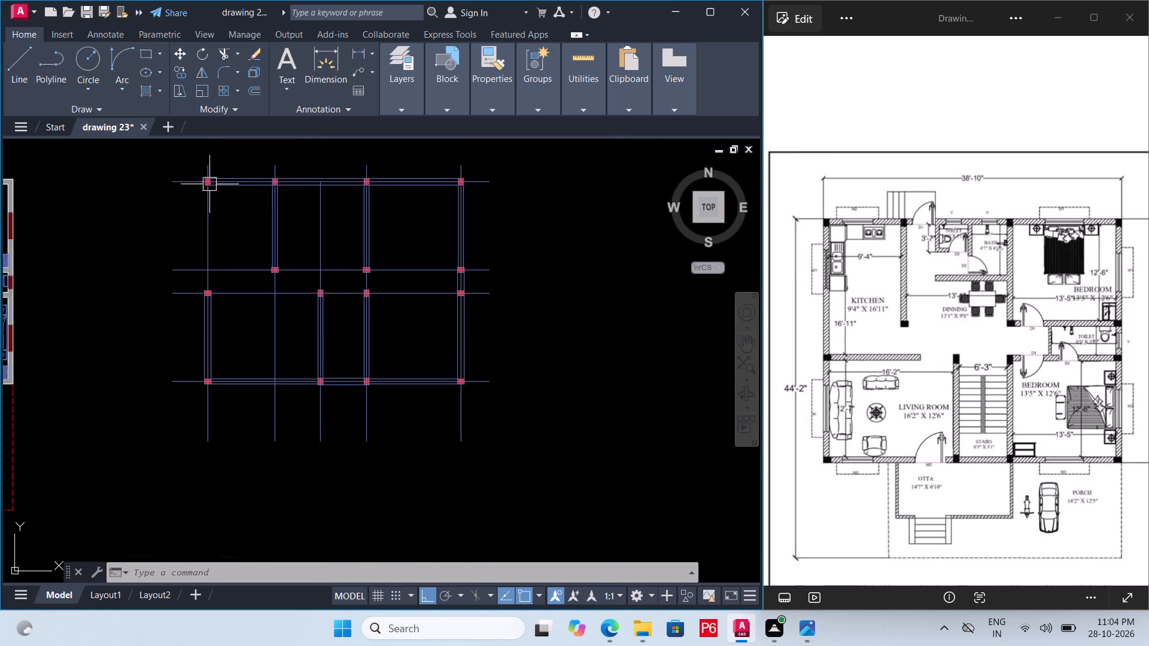
scroll(207, 180, up, 3)
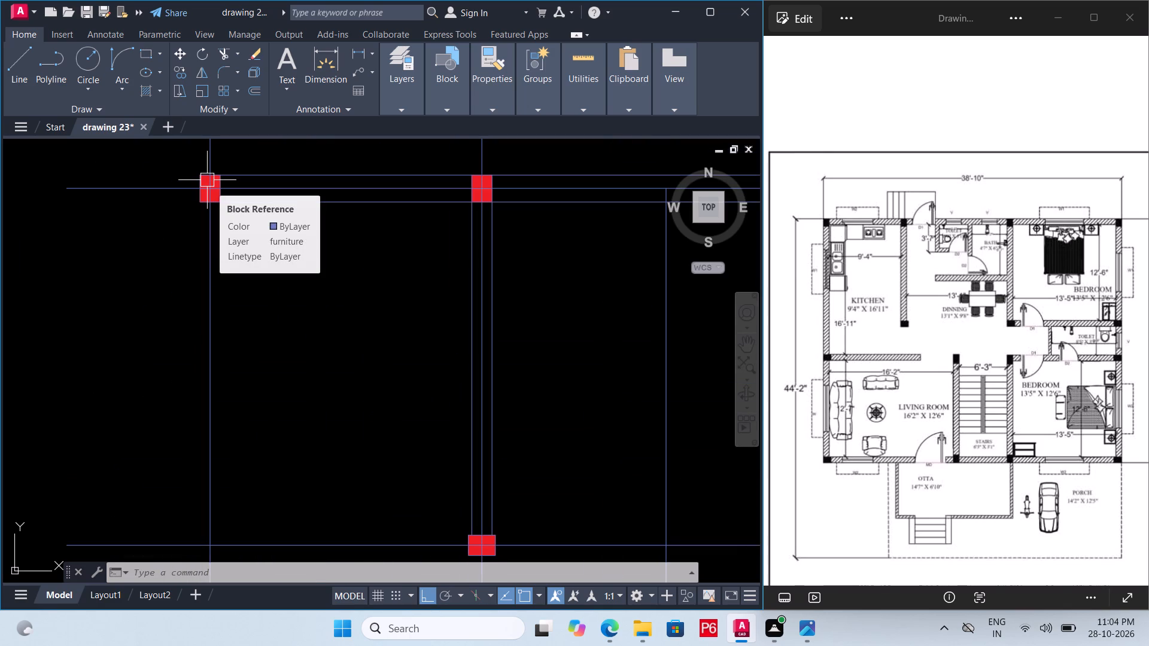
scroll(221, 184, up, 2)
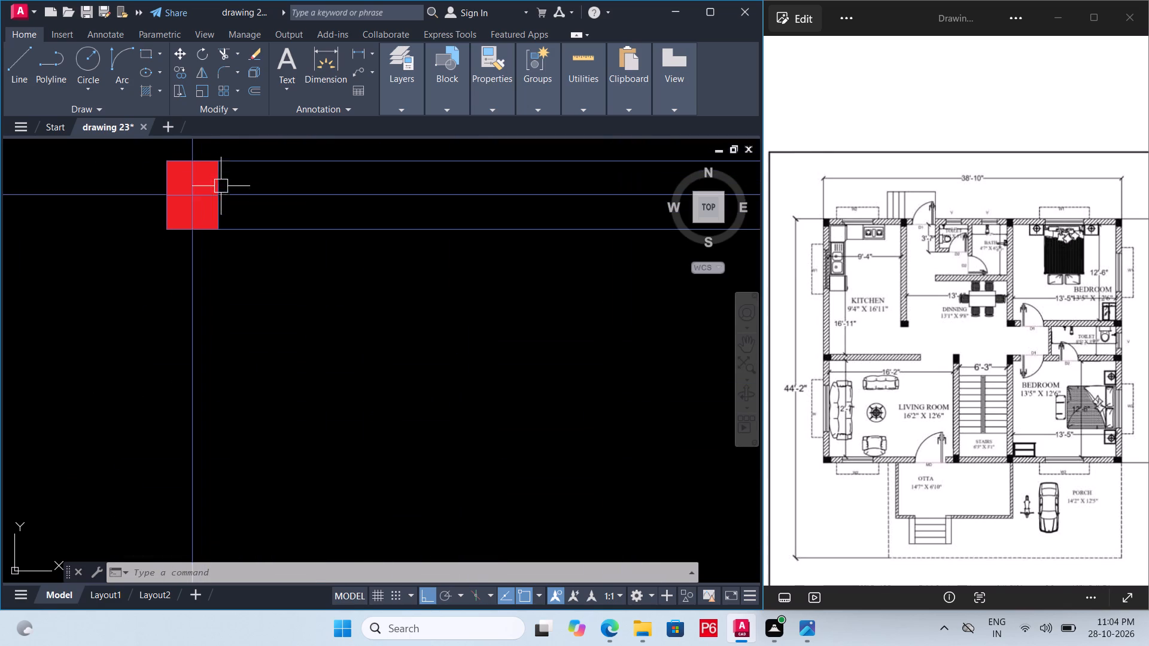
key(l)
key(space)
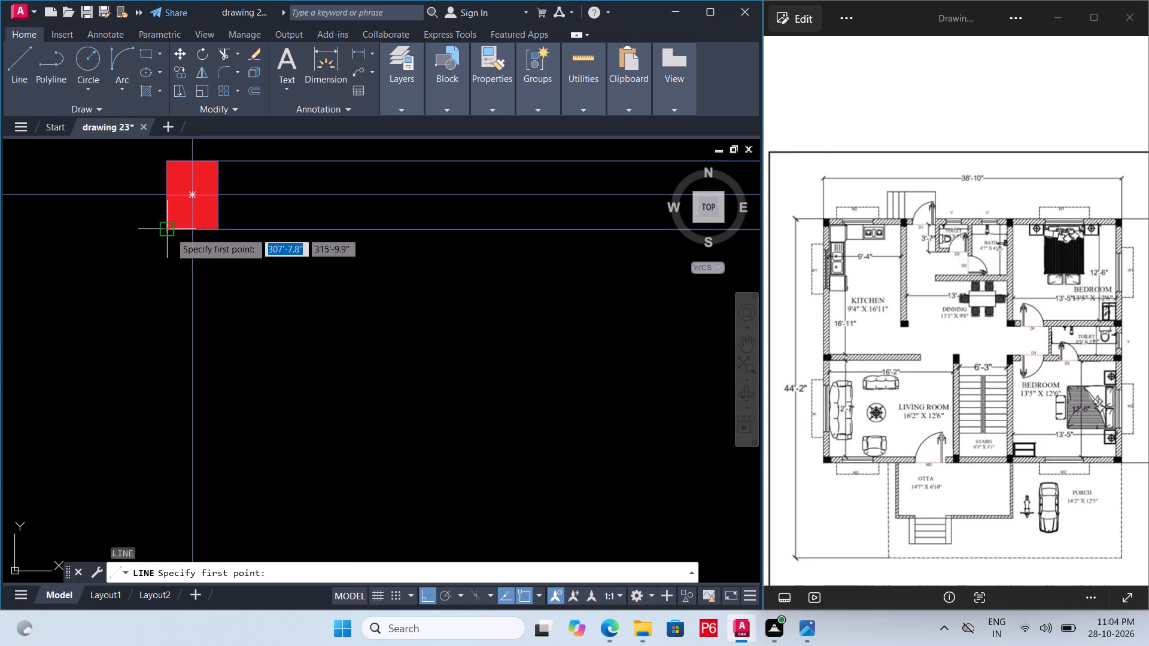
click(170, 232)
scroll(177, 207, down, 4)
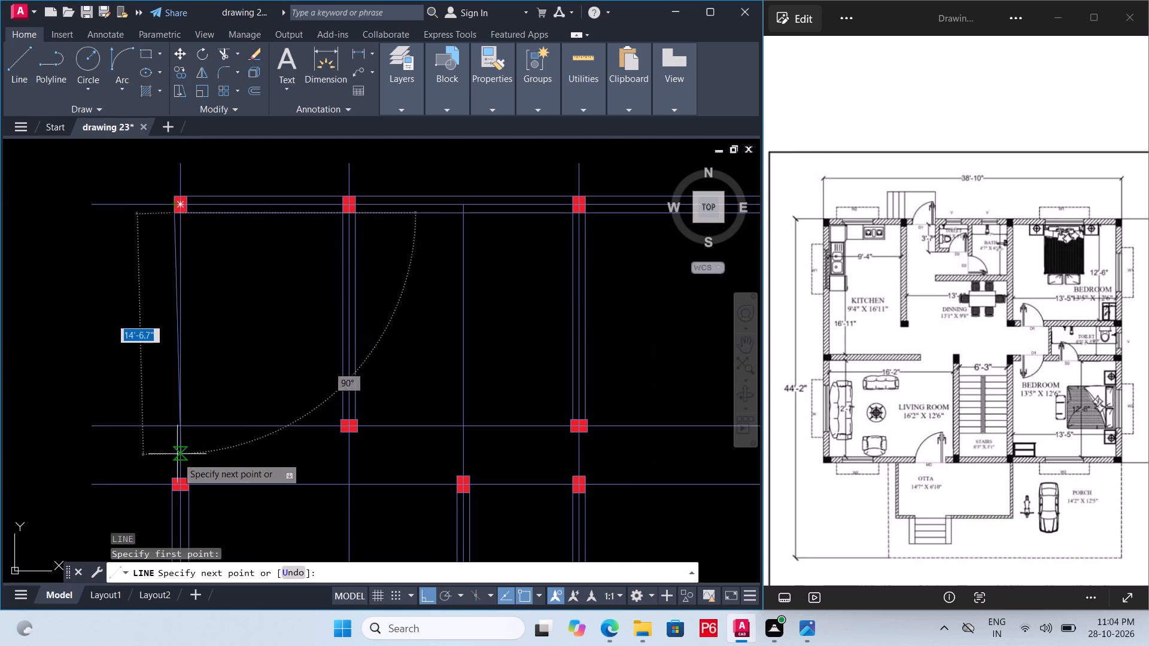
scroll(177, 474, up, 5)
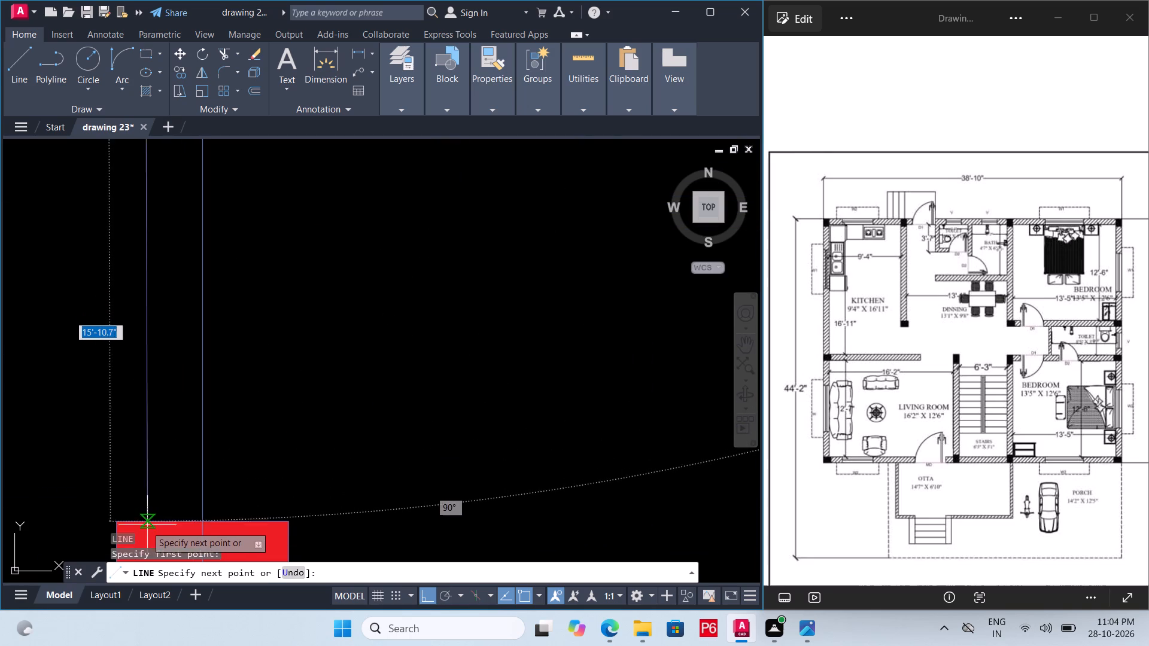
click(140, 524)
key(space)
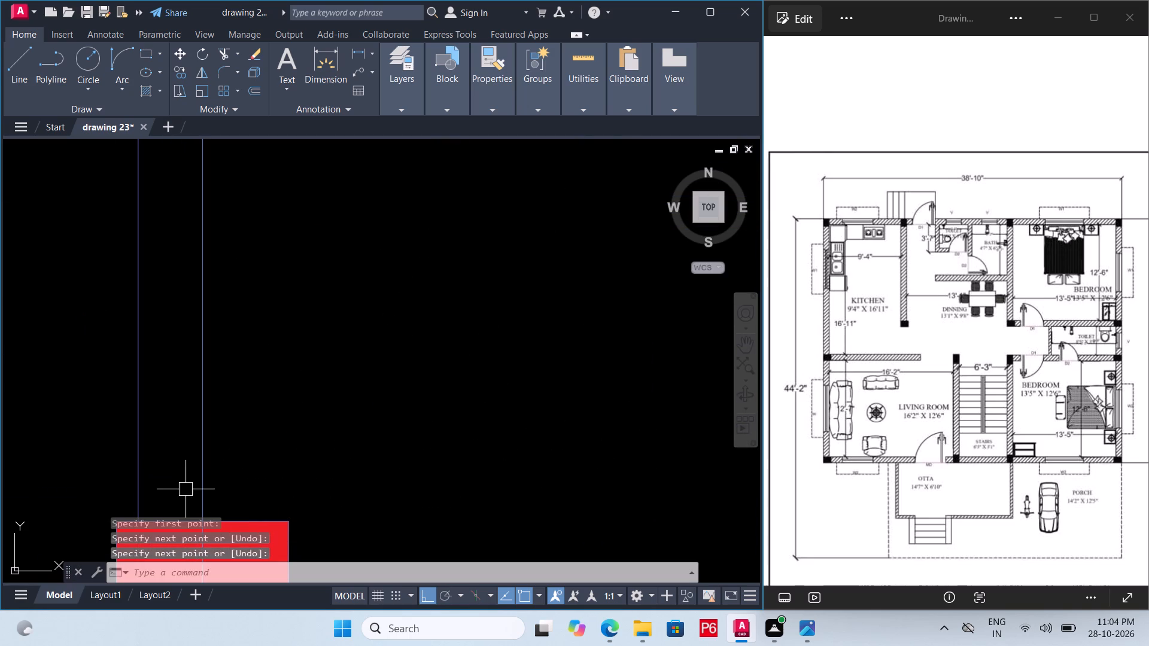
Draw the same kitchen exterior wall's inner line, about 15'-10" long, from the corner column's inner lower corner down to the column below.
scroll(195, 491, down, 5)
scroll(223, 434, down, 2)
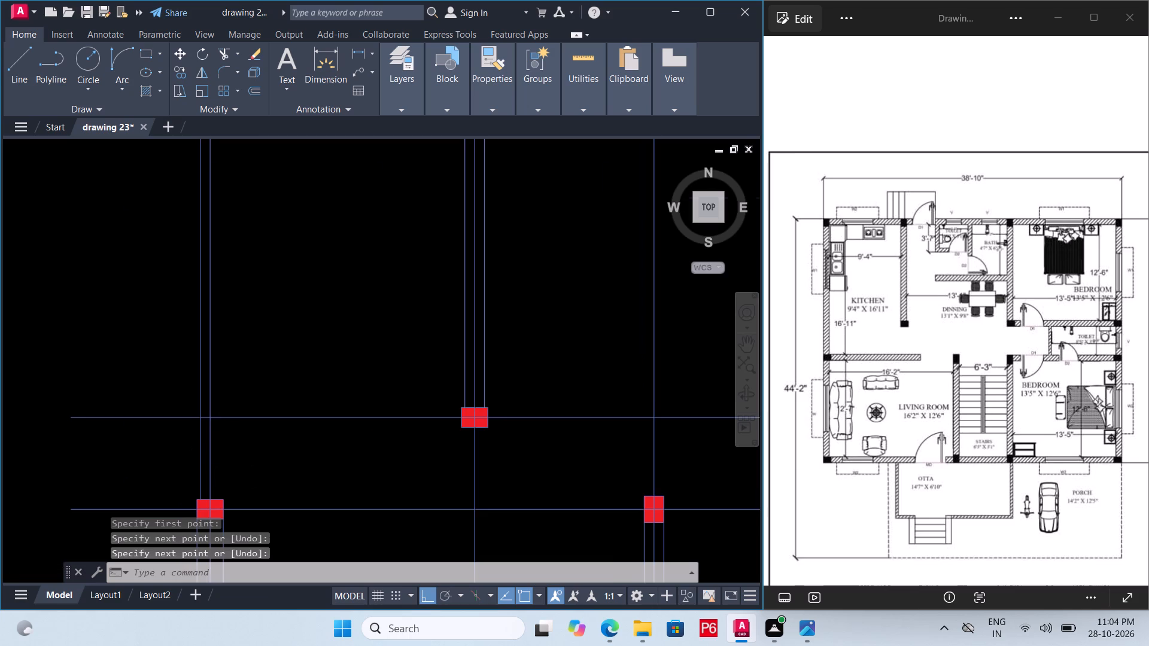
key(space)
scroll(226, 298, up, 5)
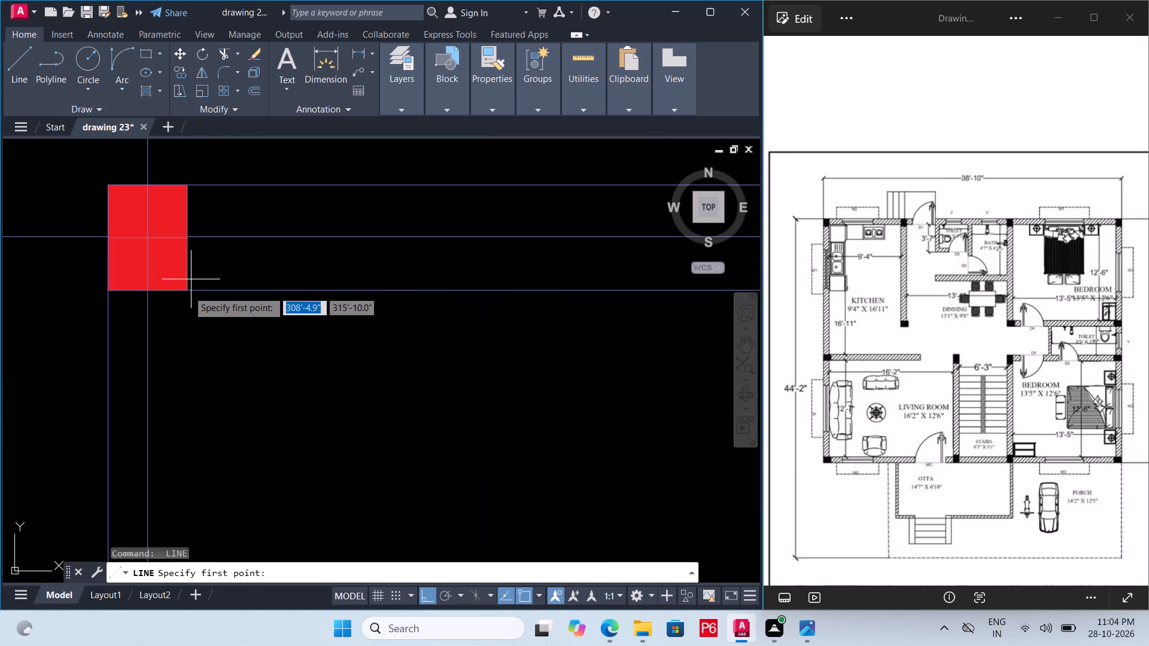
click(191, 294)
scroll(191, 355, down, 7)
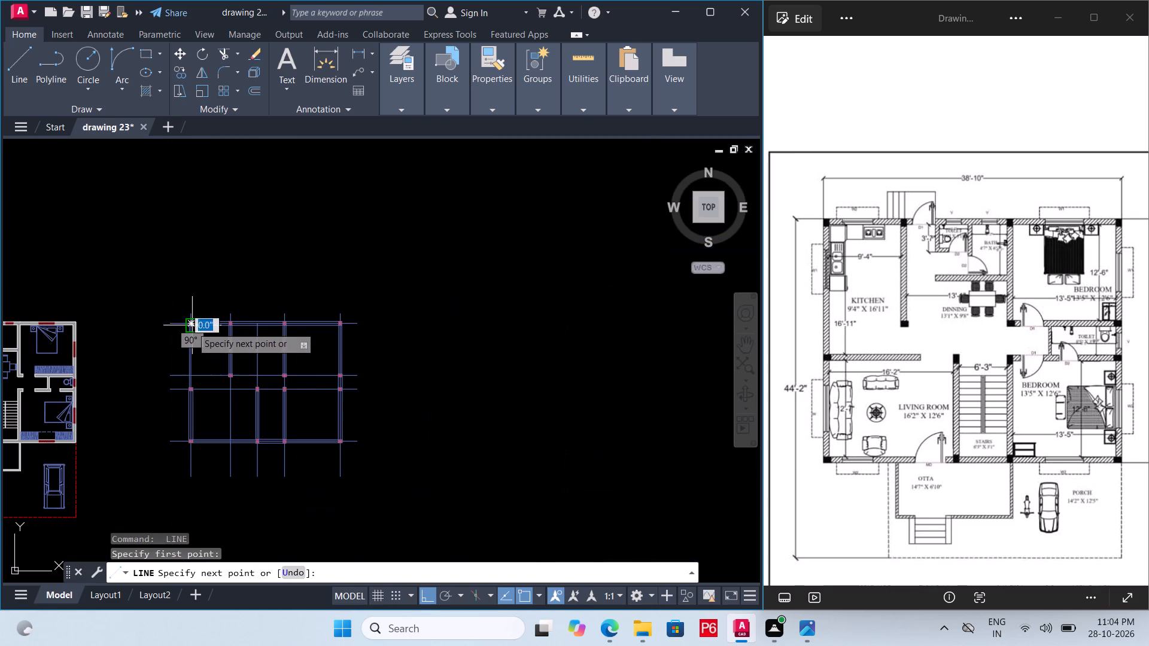
scroll(198, 346, down, 2)
scroll(205, 373, up, 2)
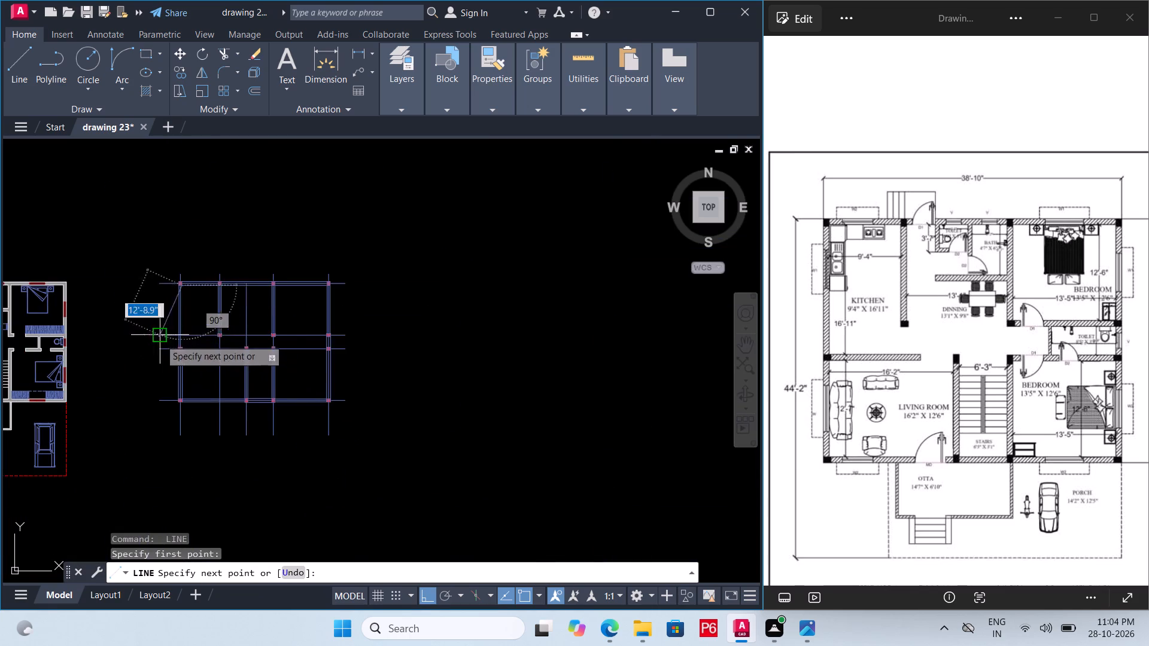
scroll(163, 337, up, 5)
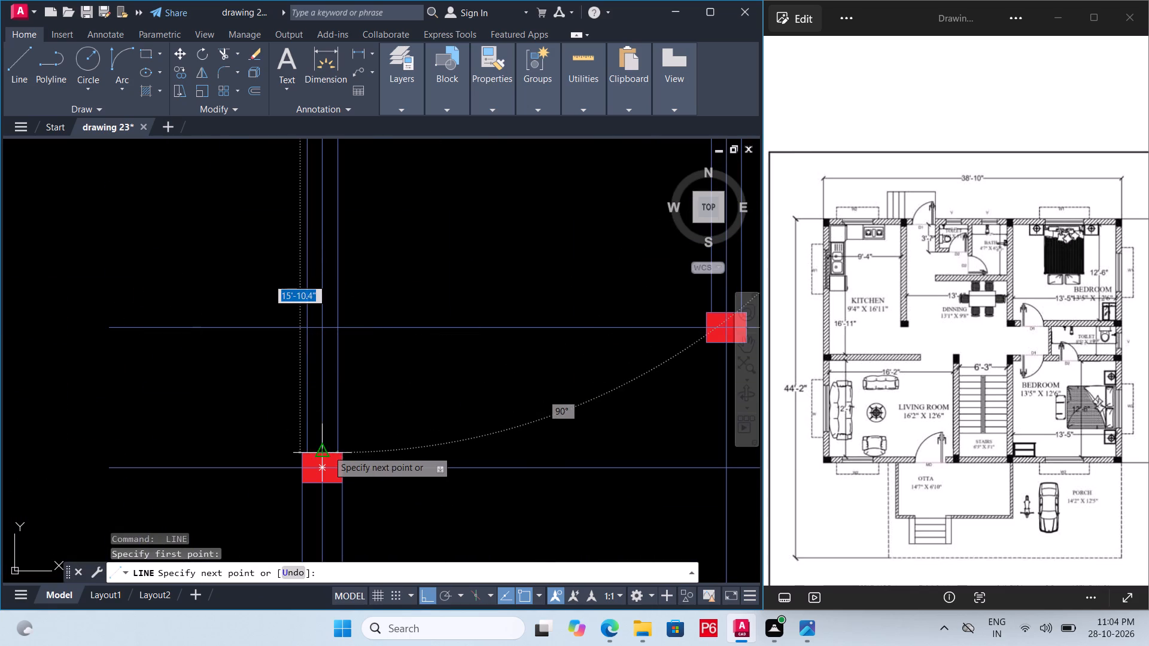
scroll(333, 450, up, 4)
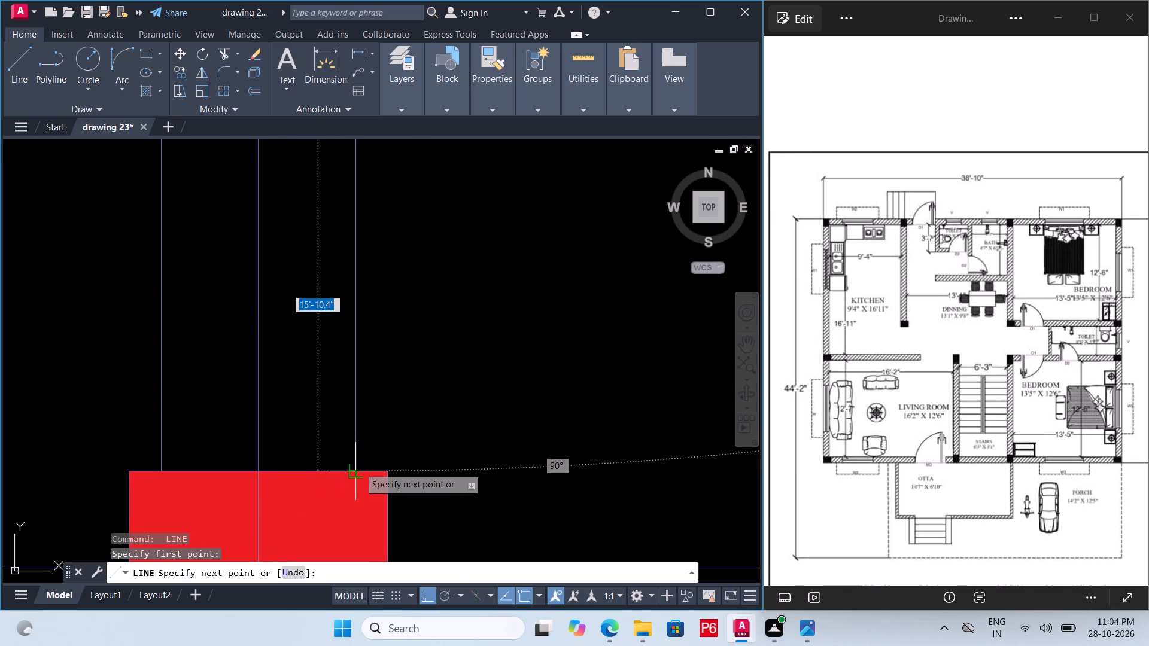
click(360, 468)
scroll(303, 422, down, 3)
Save the drawing.
key(ctrl+s)
key(ctrl+s)
key(ctrl+s)
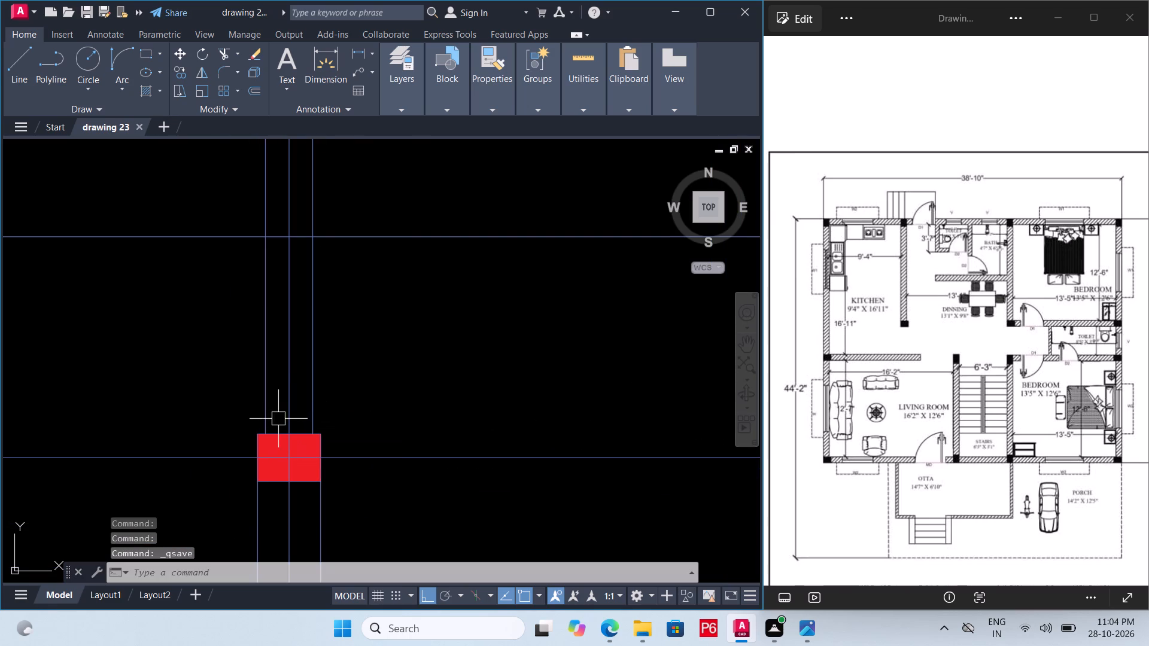
key(ctrl+s)
key(ctrl+s)
key(ctrl+s)
key(ctrl+s)
ctrl+scroll(191, 398, down, 3)
key(ctrl+s)
key(ctrl+s)
Draw the kitchen–living room wall's kitchen-side line, about 16' long, from the exterior column's upper inner corner across to the column beside the stairs.
scroll(191, 370, down, 2)
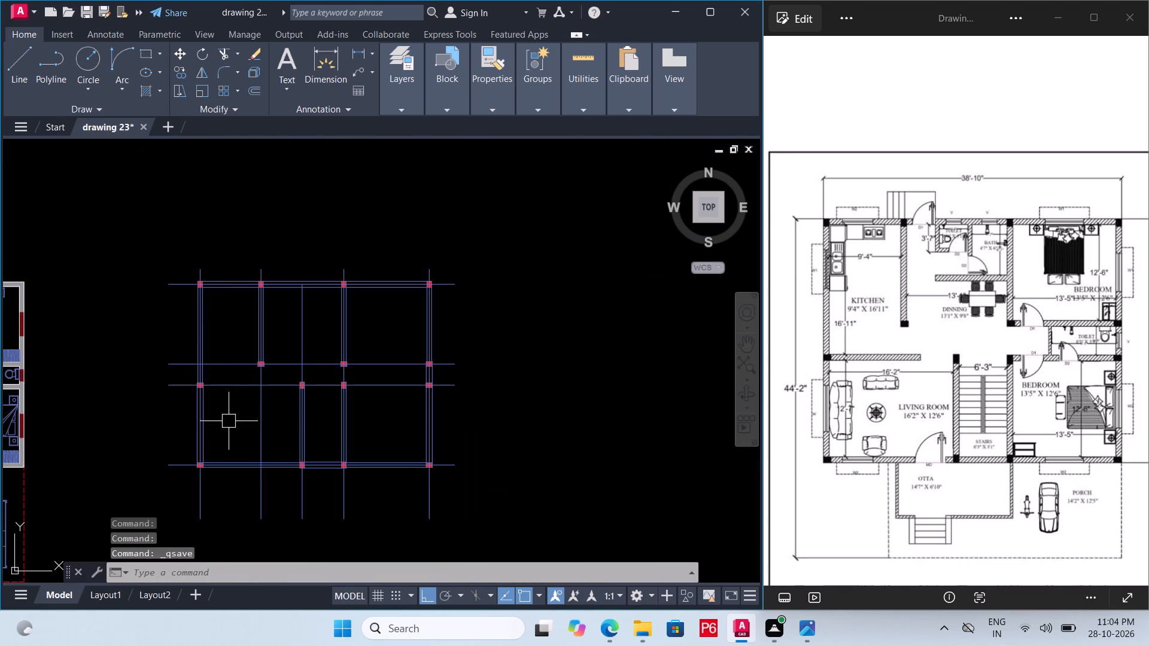
scroll(207, 394, up, 1)
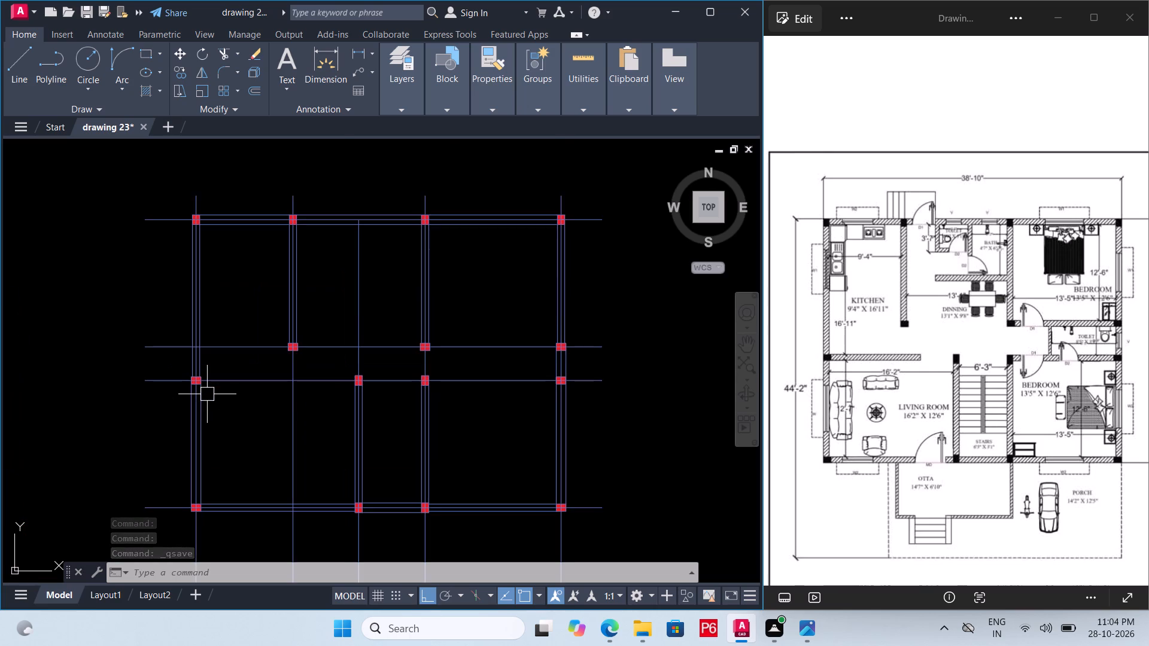
scroll(207, 394, up, 2)
key(l)
key(space)
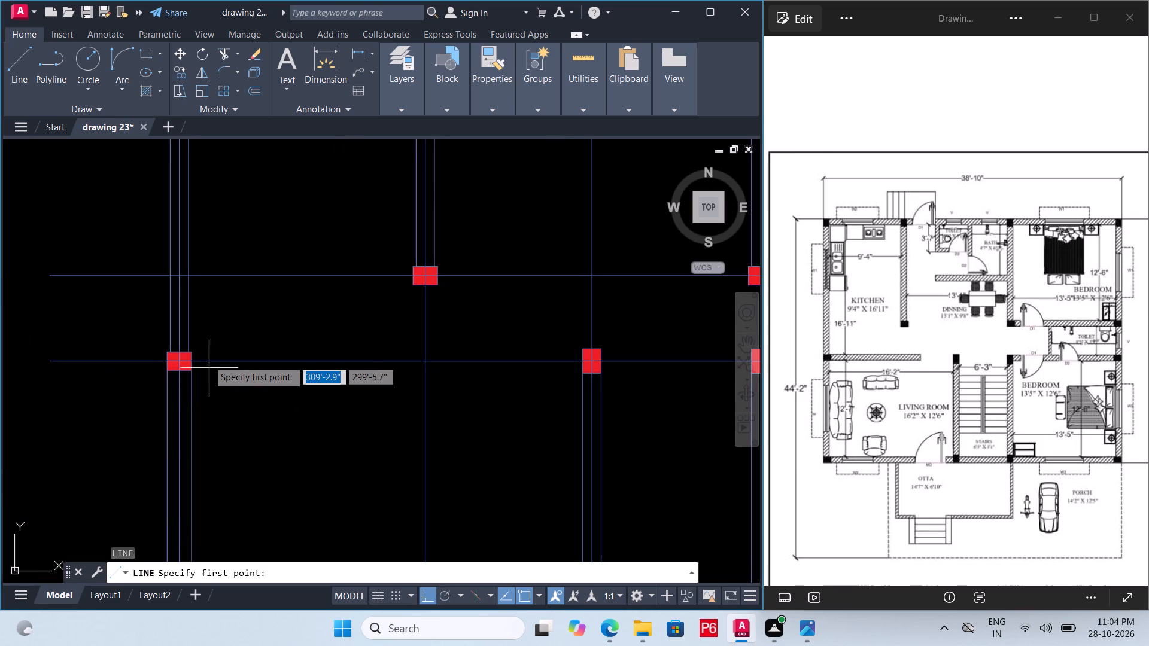
click(194, 355)
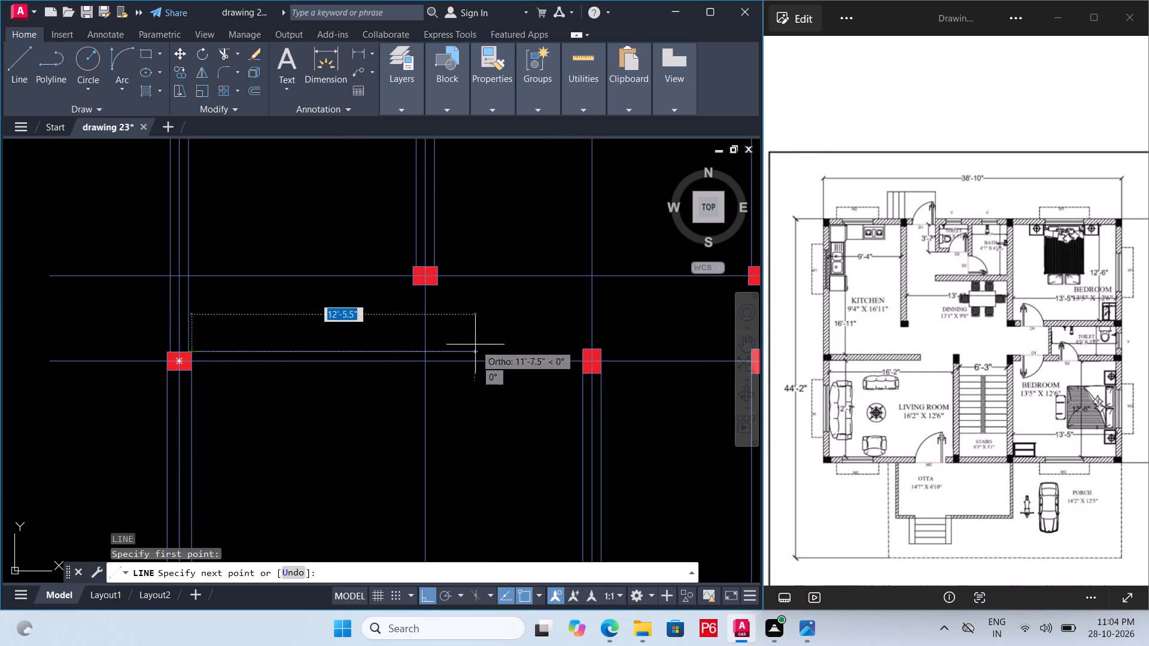
scroll(602, 353, up, 3)
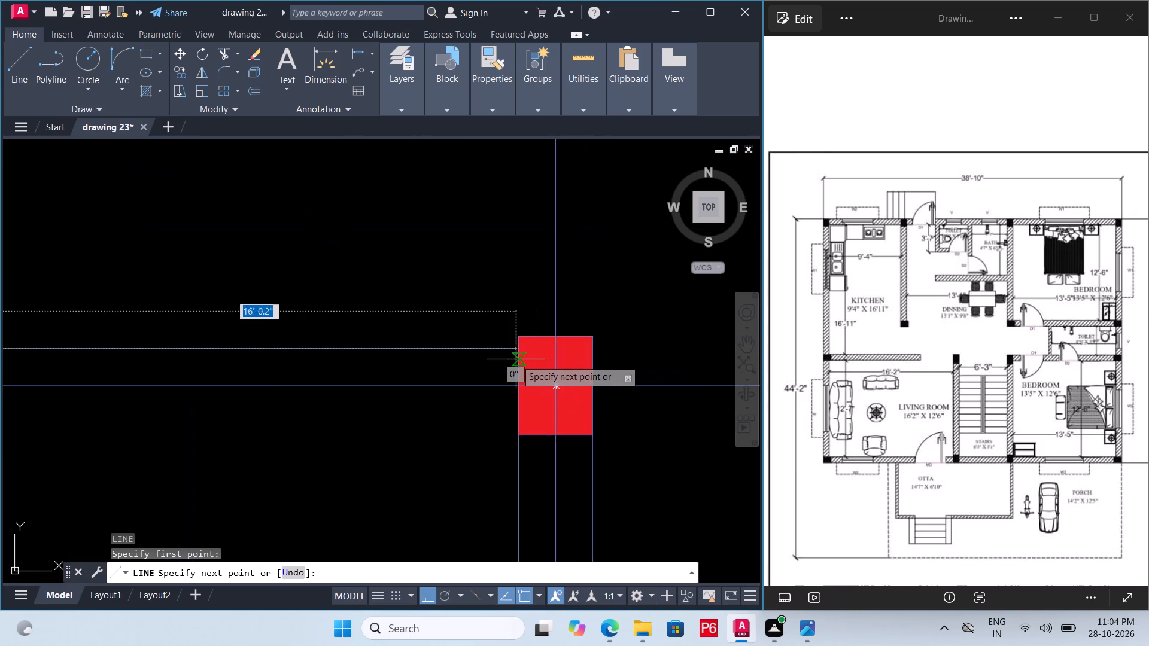
click(520, 355)
scroll(603, 339, down, 3)
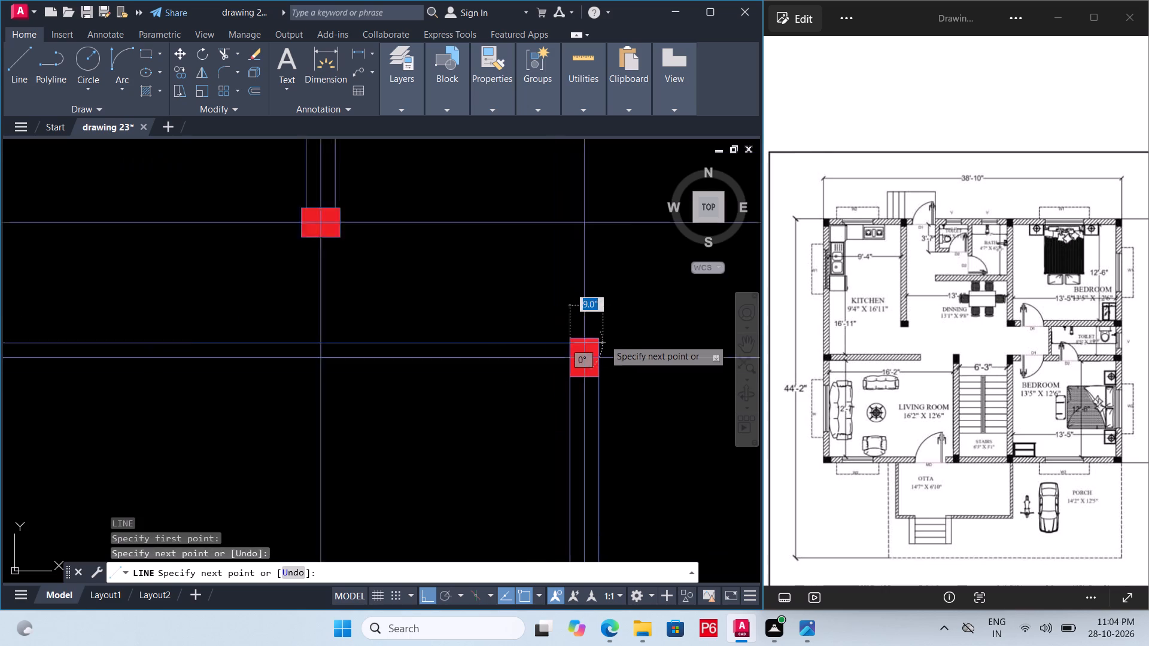
key(space)
Draw the same wall's living-room-side line, about 16' long, from the exterior column's lower inner corner across to the column beside the stairs.
key(space)
scroll(177, 363, up, 2)
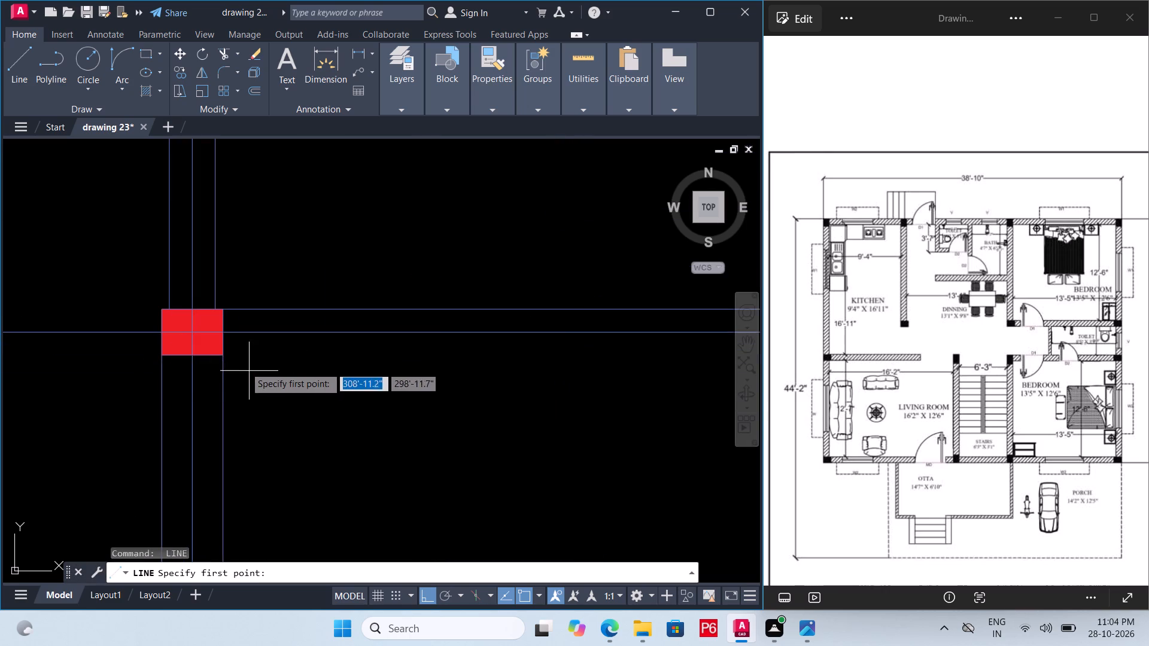
click(225, 356)
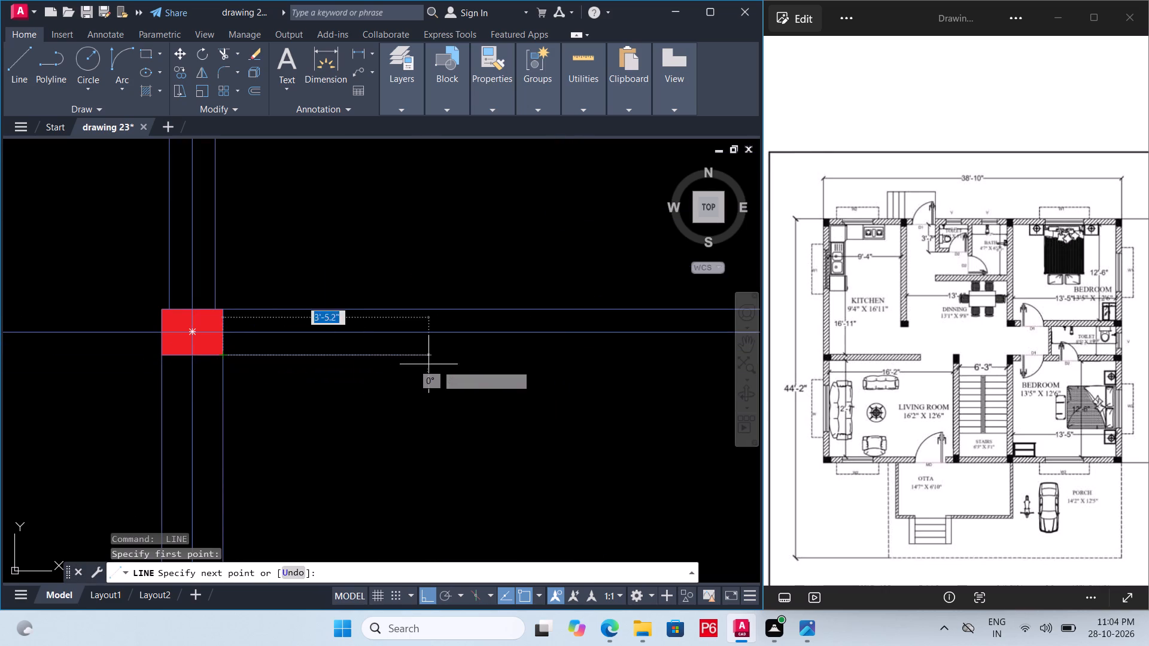
scroll(246, 370, down, 3)
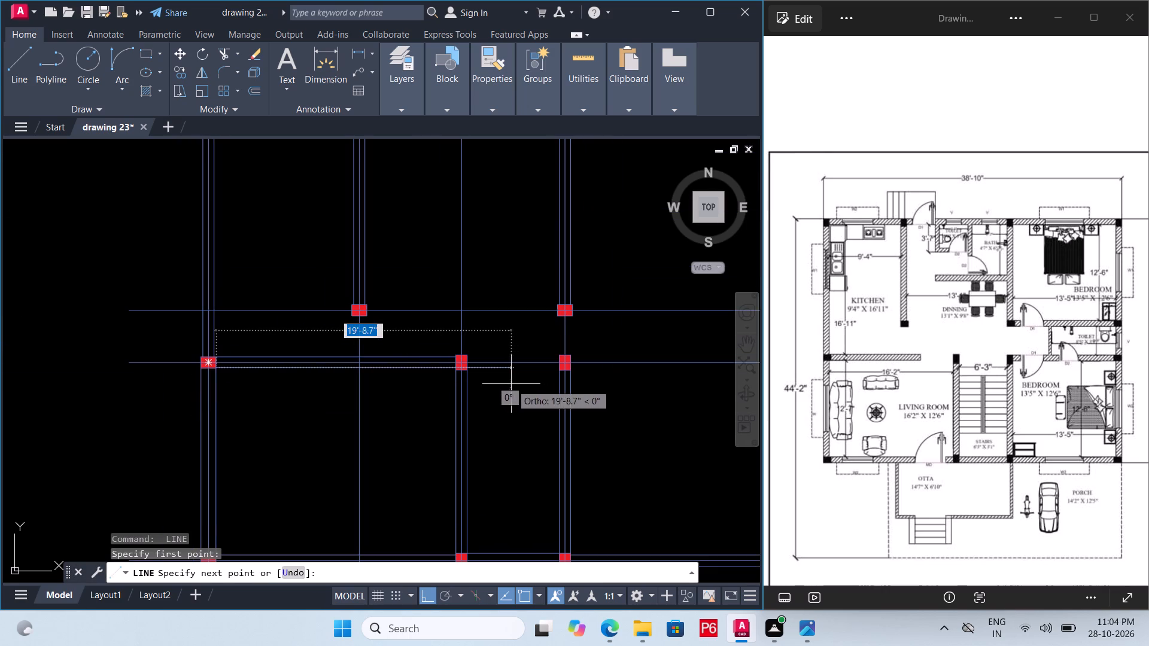
scroll(458, 382, up, 4)
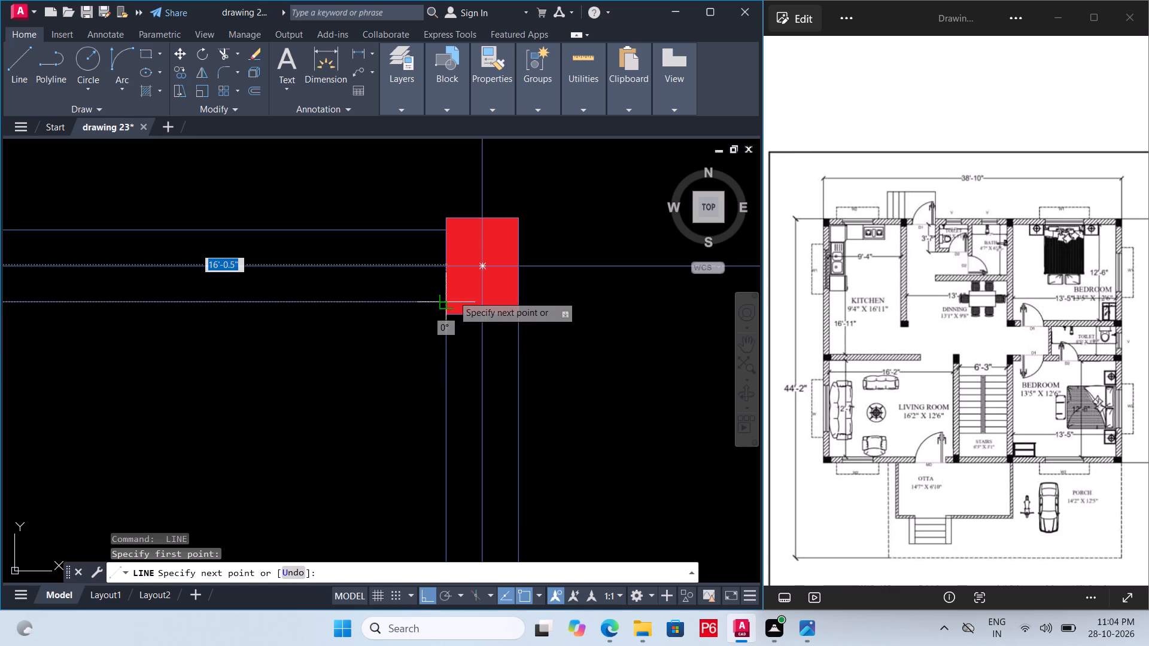
click(453, 295)
key(space)
Save the drawing with the added kitchen–living room wall lines.
scroll(437, 340, down, 4)
key(ctrl+s)
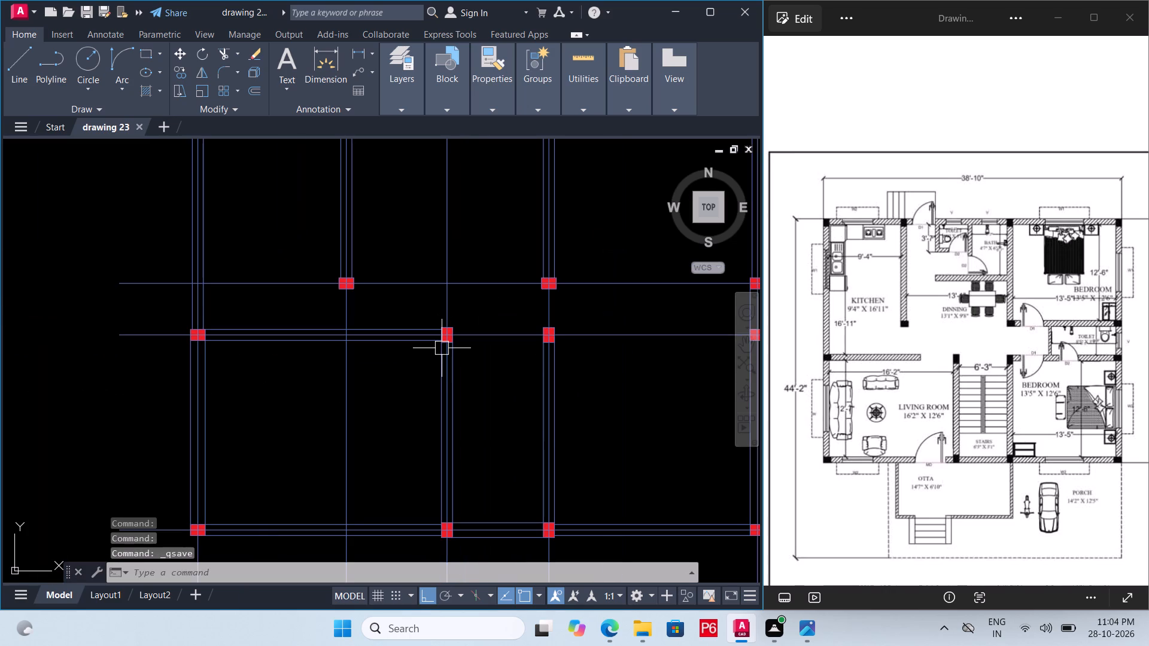
key(ctrl+s)
key(ctrl+s)
key(ctrl+s)
key(ctrl+s)
key(ctrl+s)
key(ctrl+s)
key(ctrl+s)
key(ctrl+s)
scroll(408, 368, down, 2)
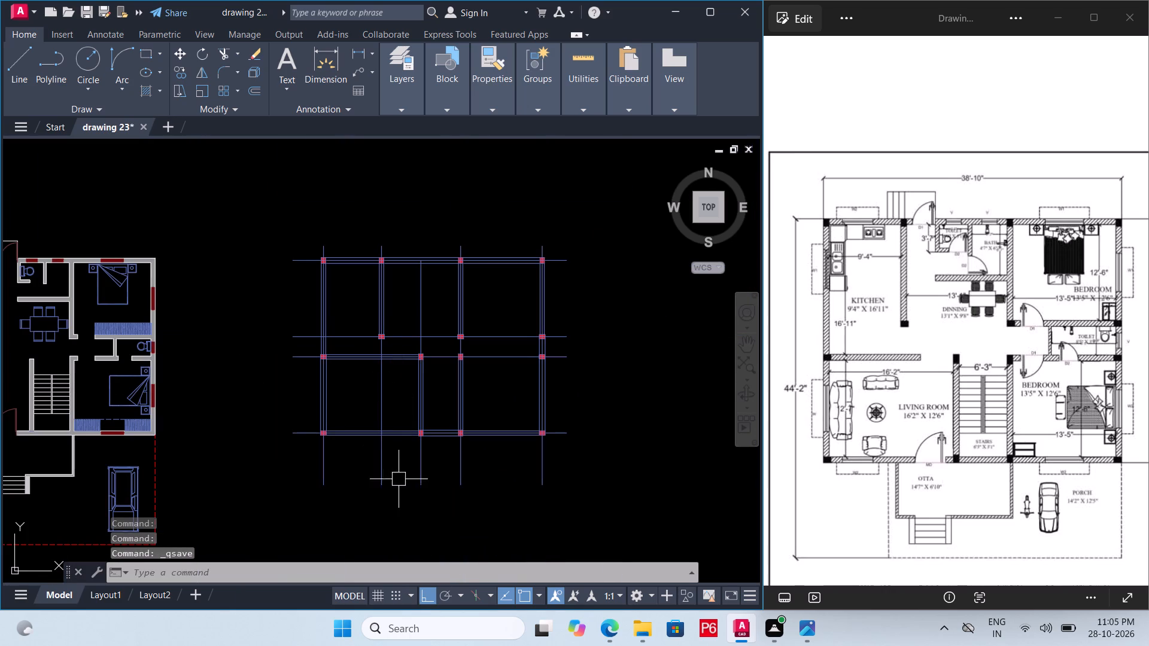
Delete the five vertical and four horizontal grid lines running through the columns of the new plan.
click(576, 467)
click(238, 498)
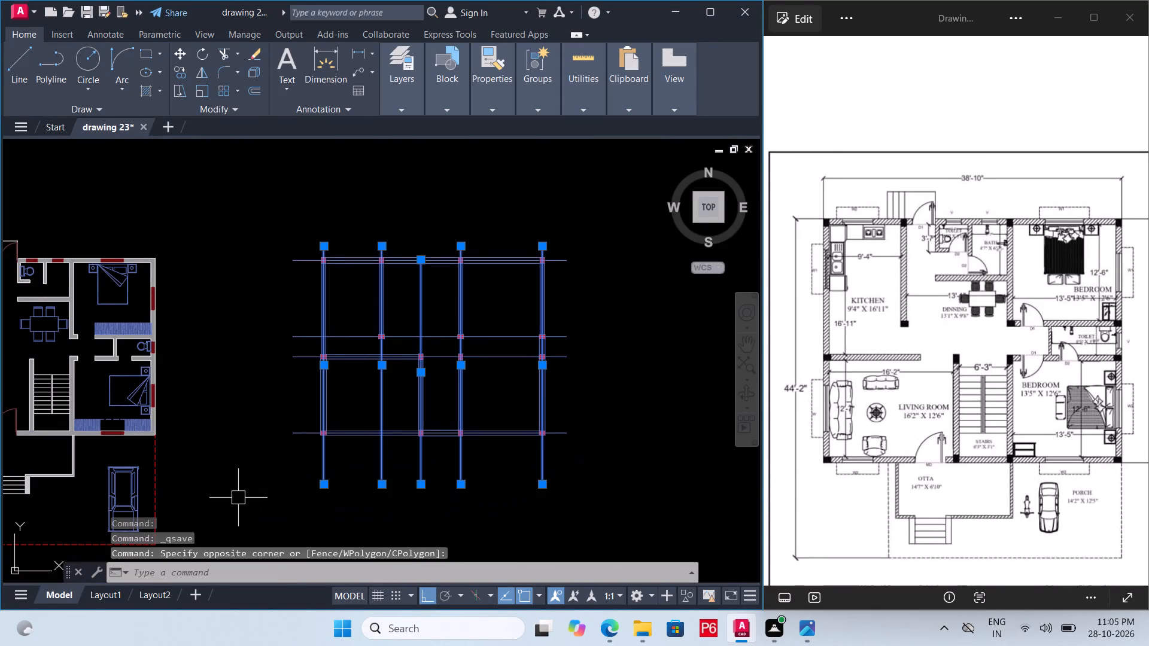
key(Delete)
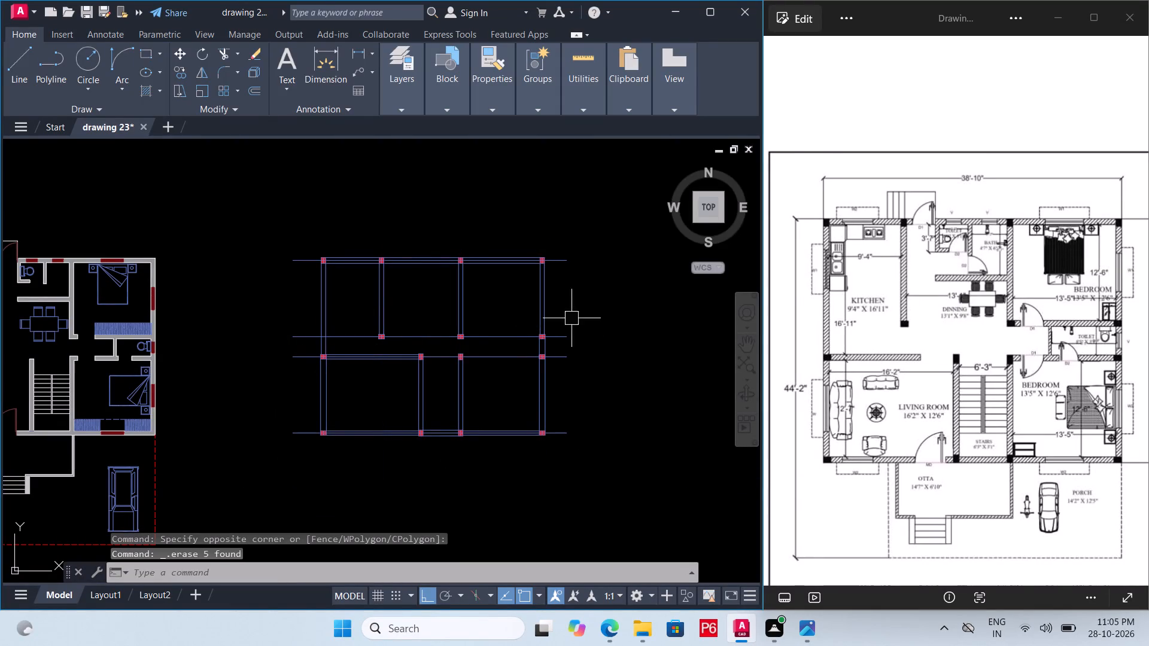
click(585, 233)
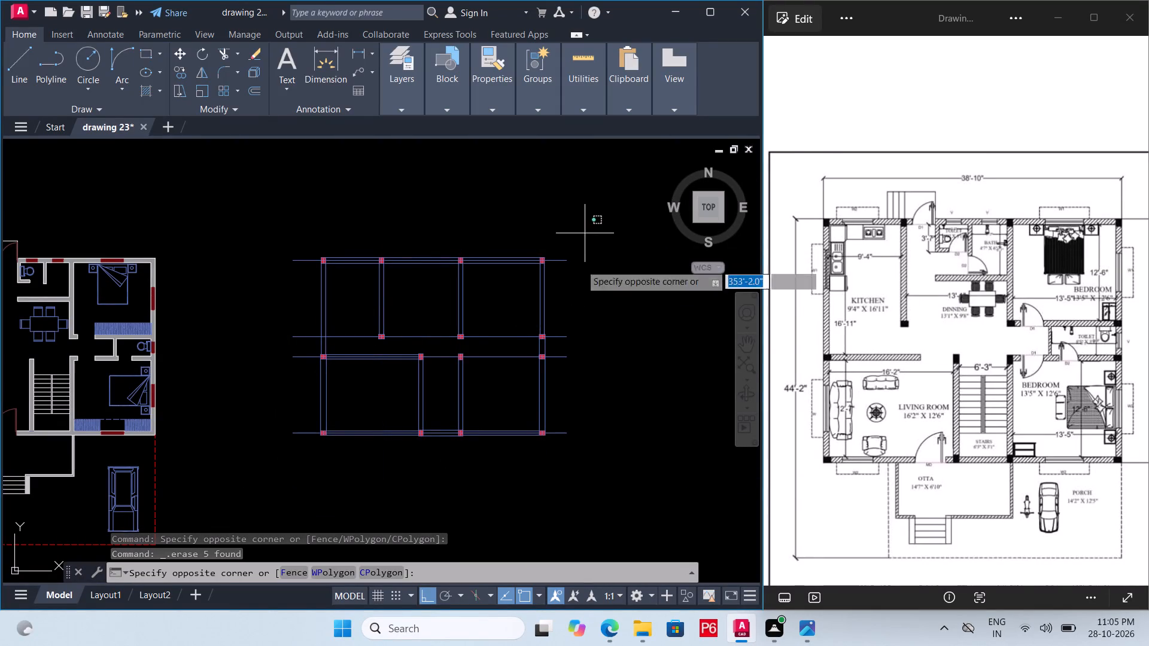
click(563, 449)
key(Delete)
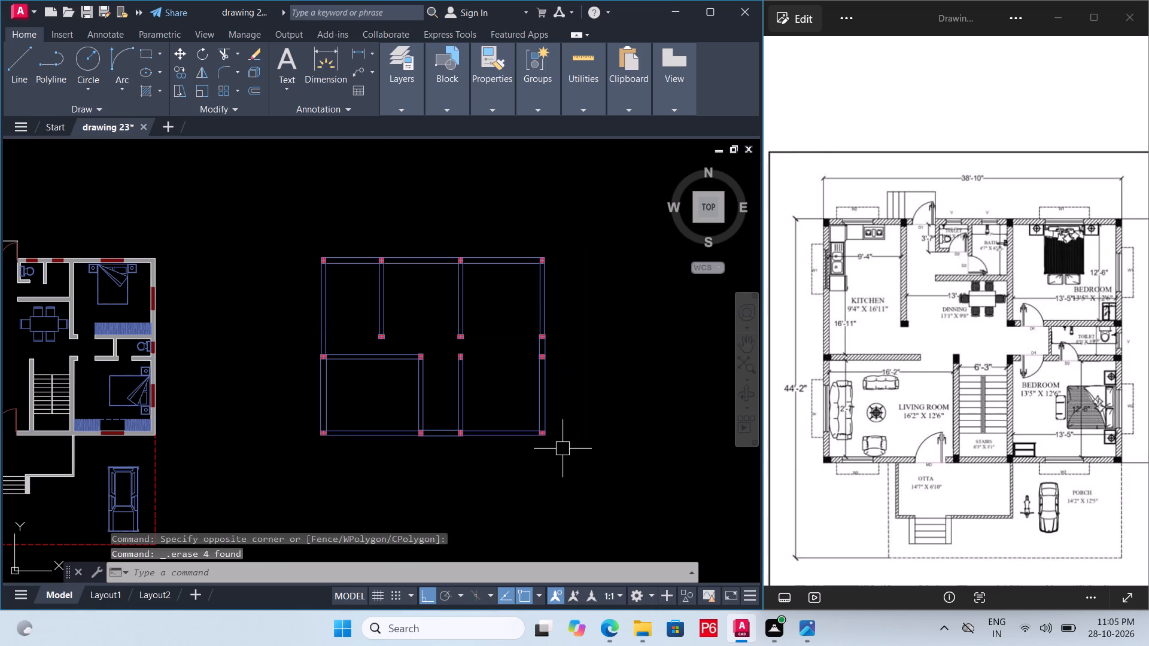
Save the drawing with the grid lines removed.
key(ctrl+s)
key(ctrl+s)
key(ctrl+s)
key(ctrl+s)
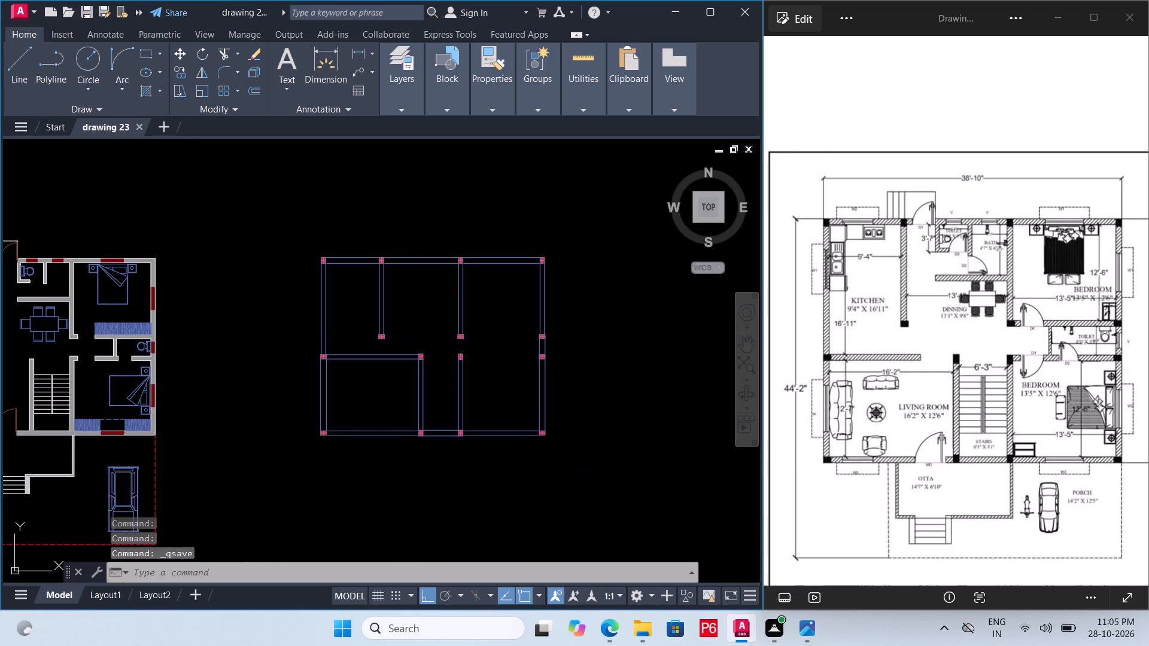
key(ctrl+s)
key(ctrl+s)
key(ctrl+s)
Draw the west exterior wall's centreline, about 29' long, from the northwest column's bottom midpoint down to the southwest column's top midpoint.
scroll(322, 270, up, 5)
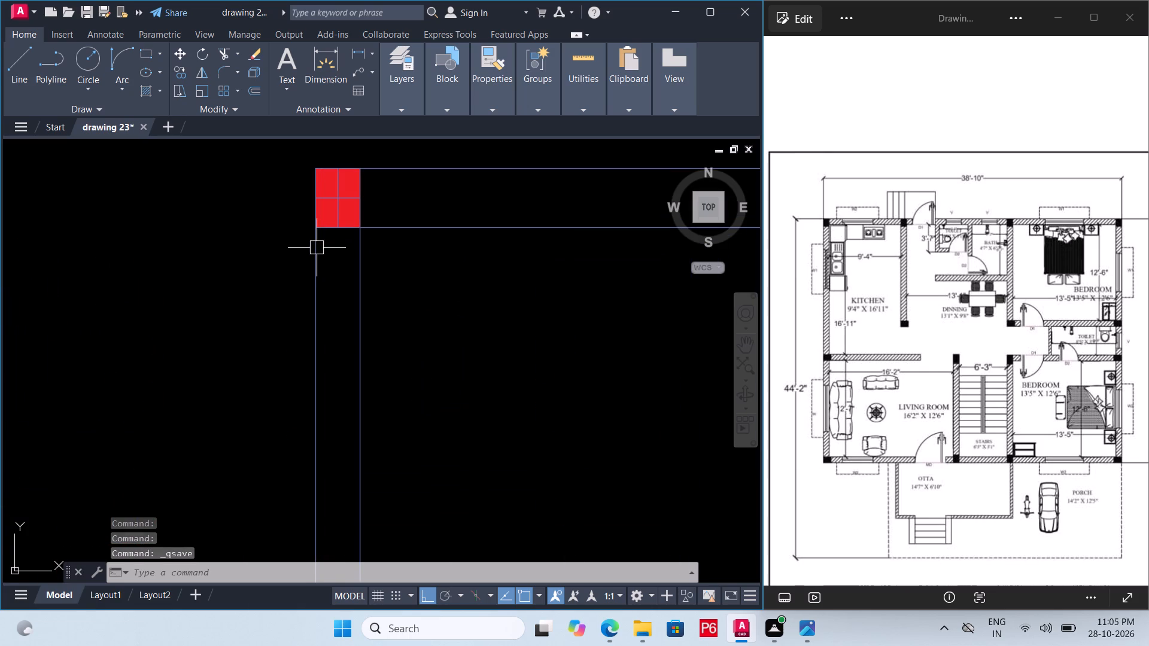
key(l)
key(space)
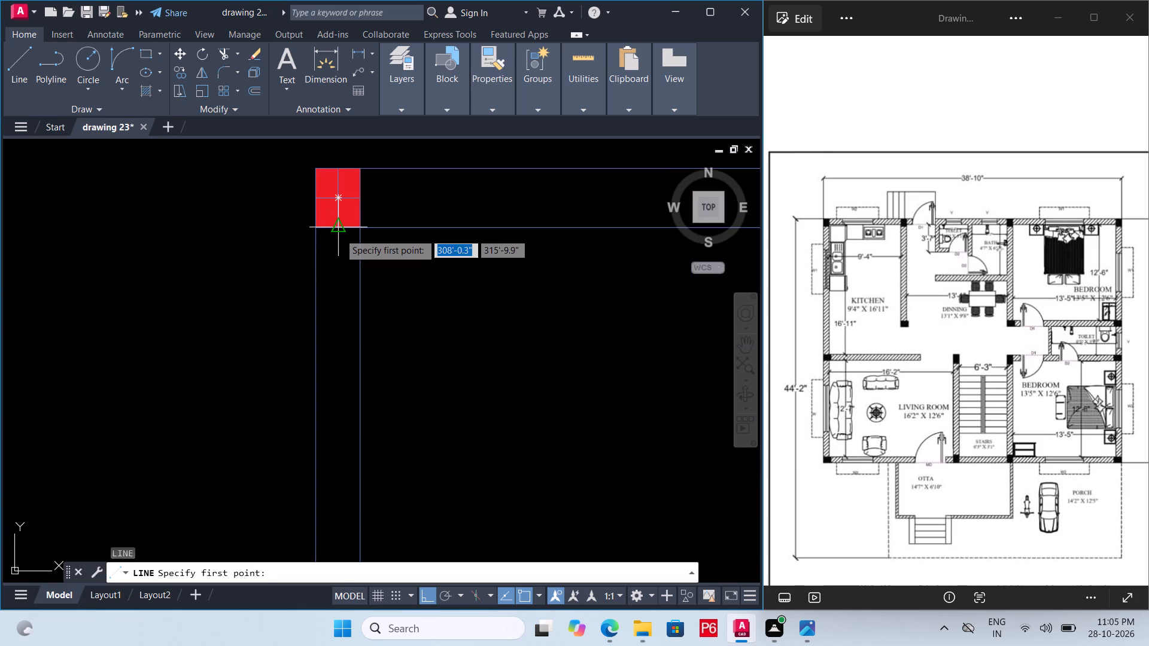
click(339, 233)
scroll(336, 341, down, 4)
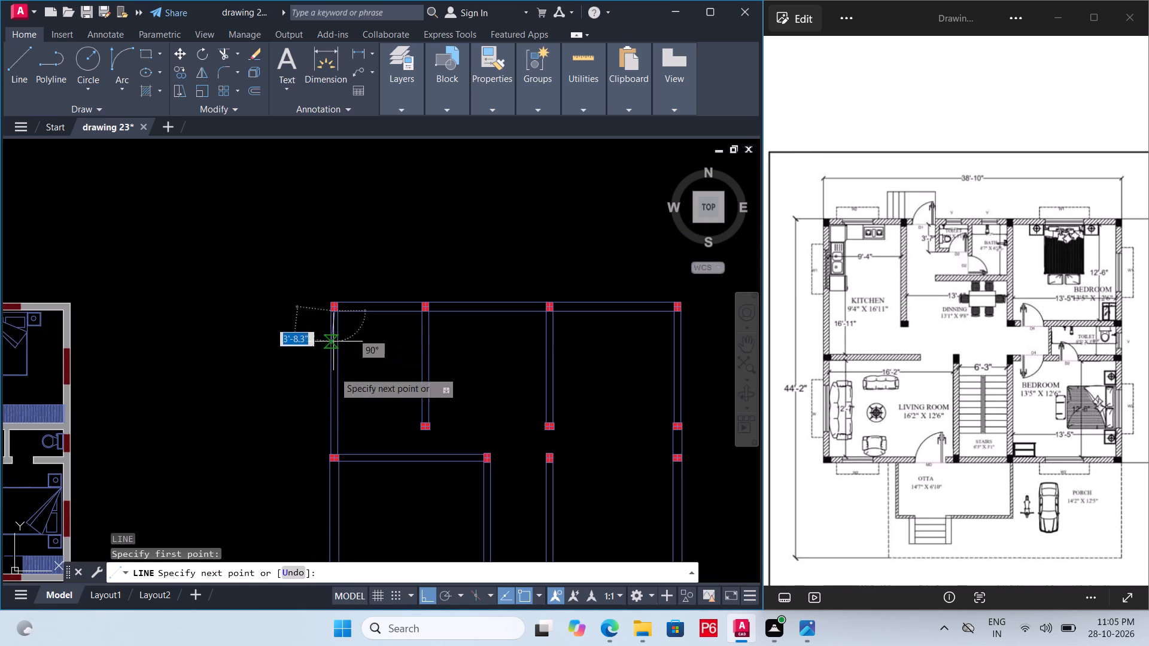
scroll(341, 364, down, 2)
scroll(342, 463, up, 5)
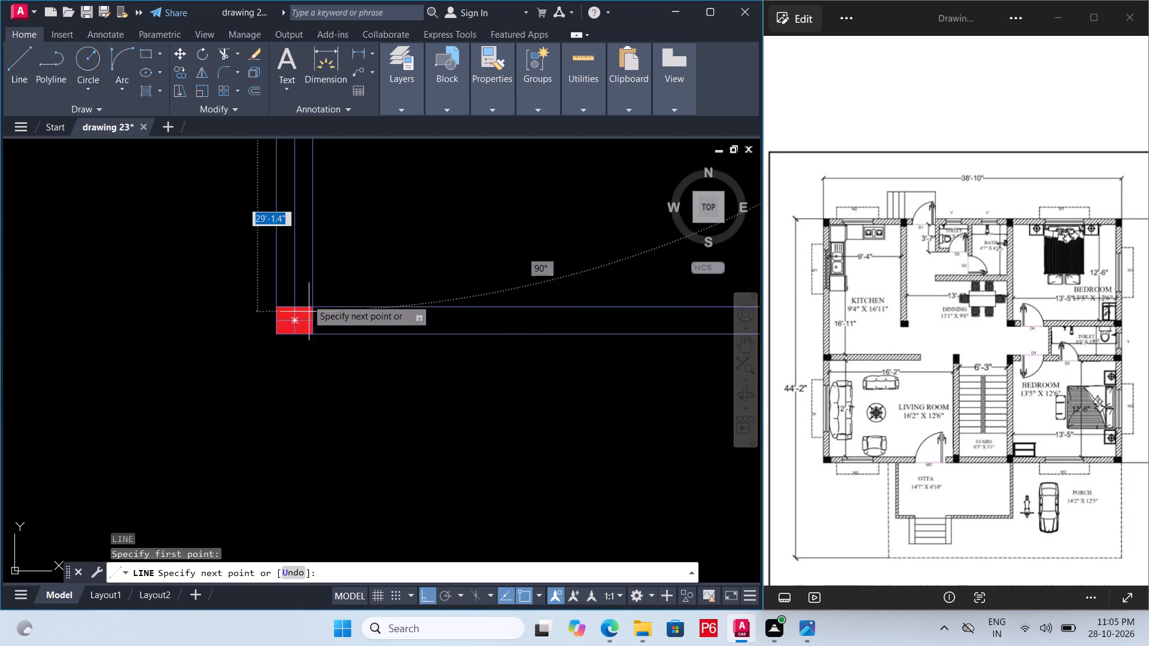
click(294, 307)
key(space)
Draw the north exterior wall's centreline from the northwest column's inner side midpoint across to the northeast column's inner side midpoint.
scroll(287, 462, down, 1)
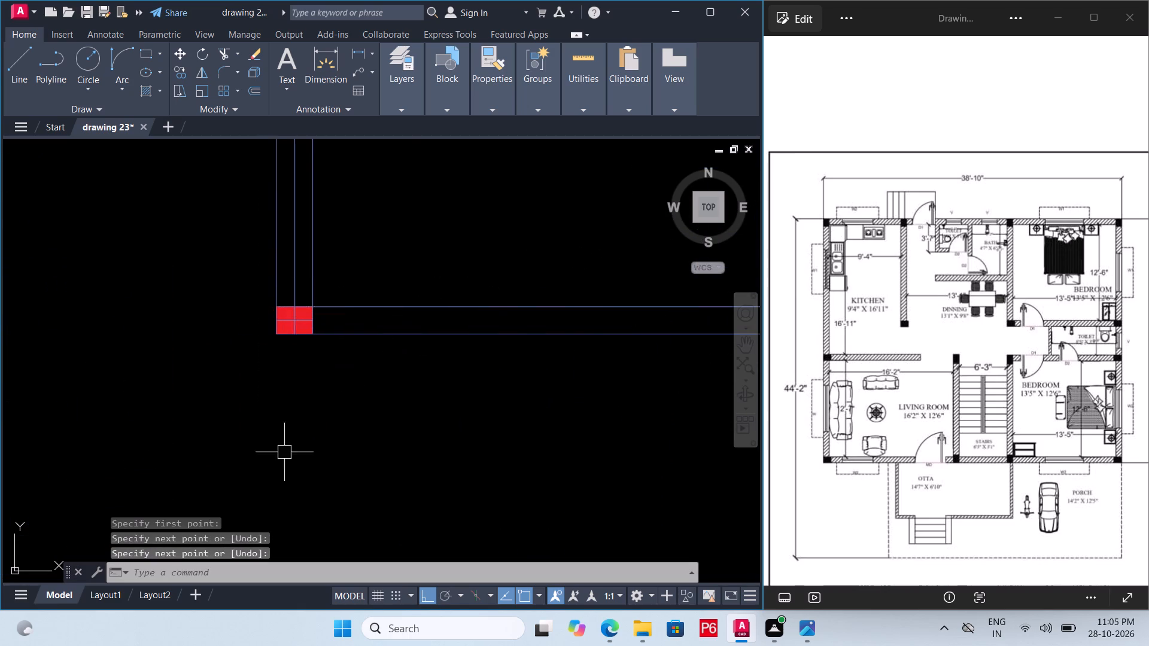
scroll(287, 463, down, 2)
scroll(427, 147, up, 2)
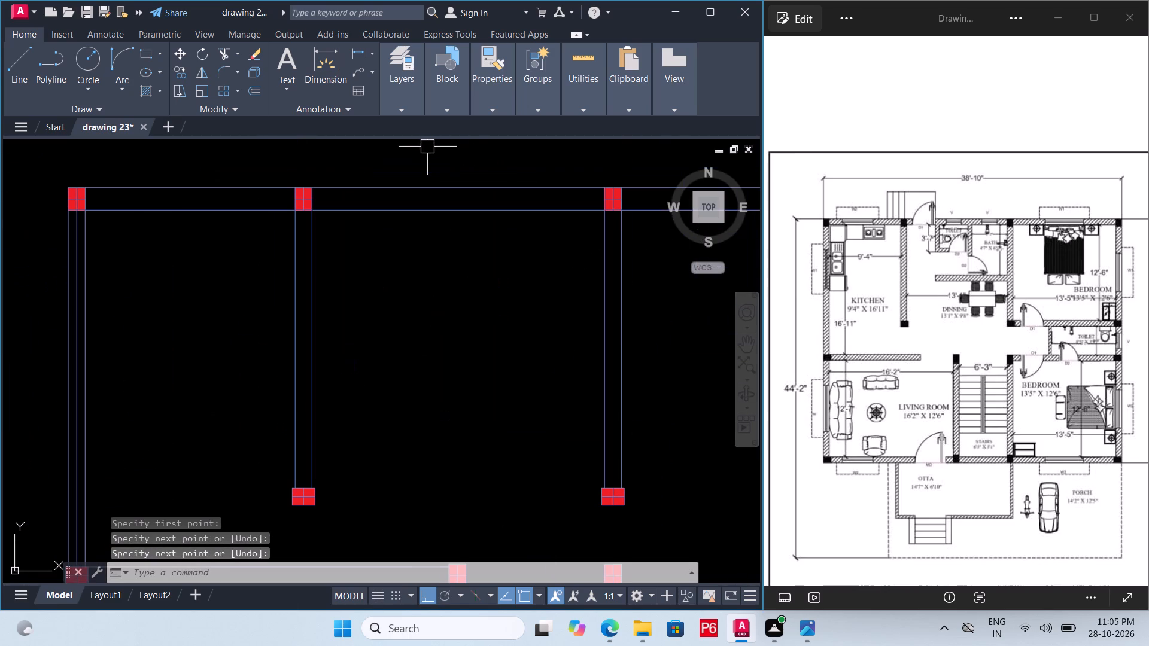
key(l)
key(space)
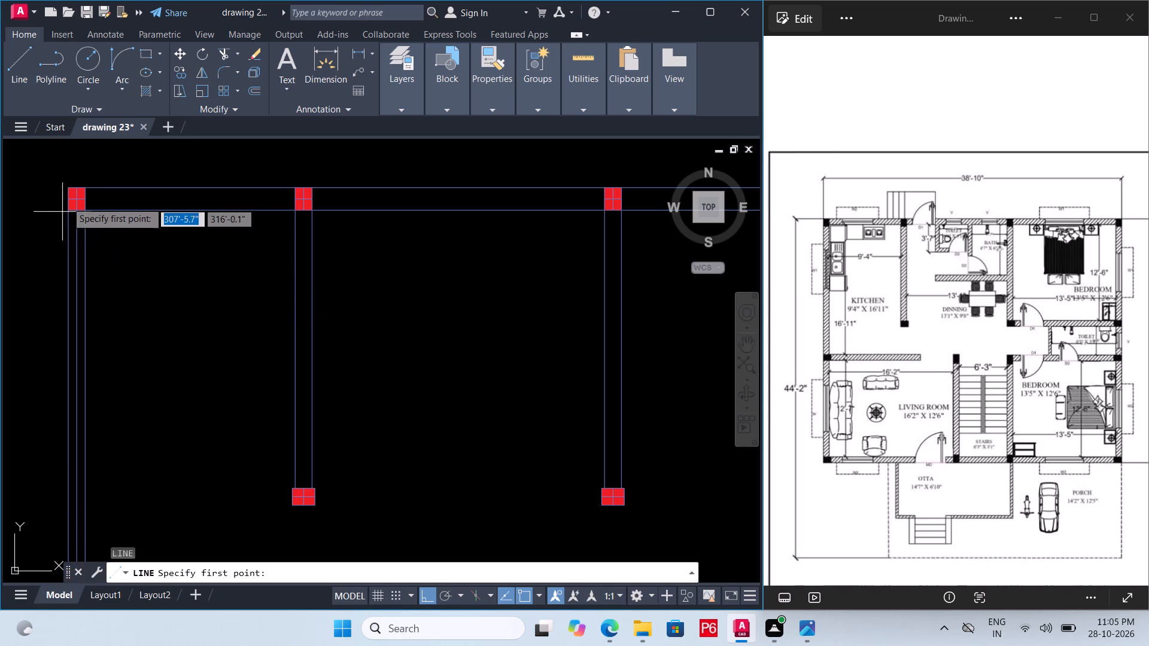
scroll(83, 192, up, 2)
click(86, 214)
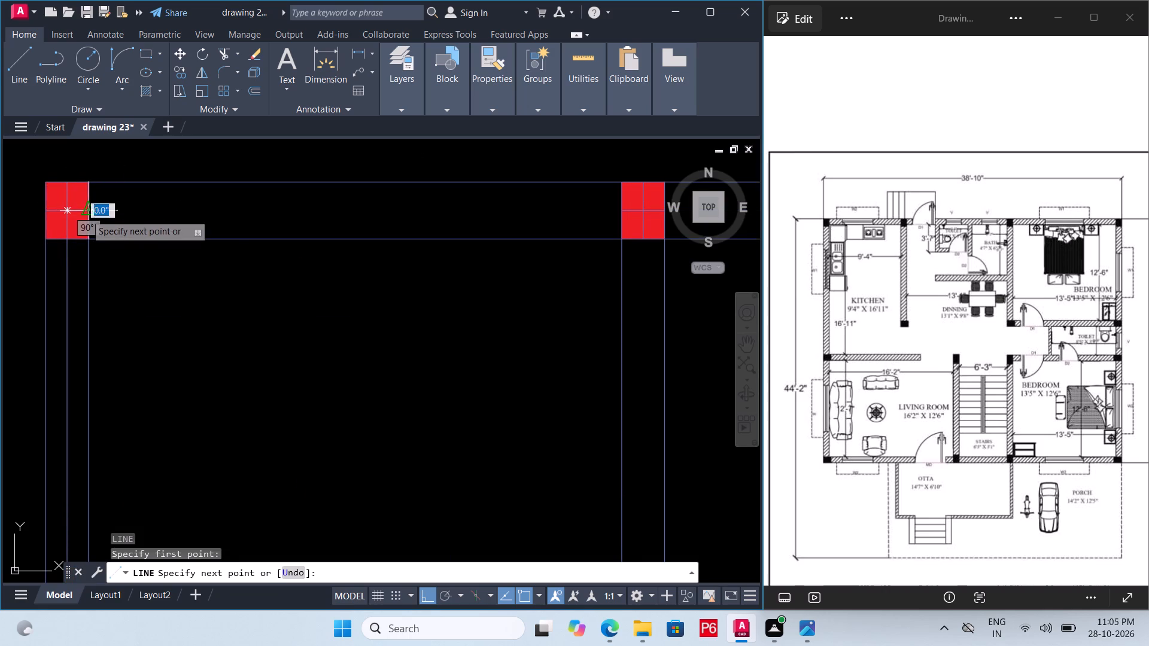
scroll(255, 219, down, 4)
scroll(472, 218, up, 4)
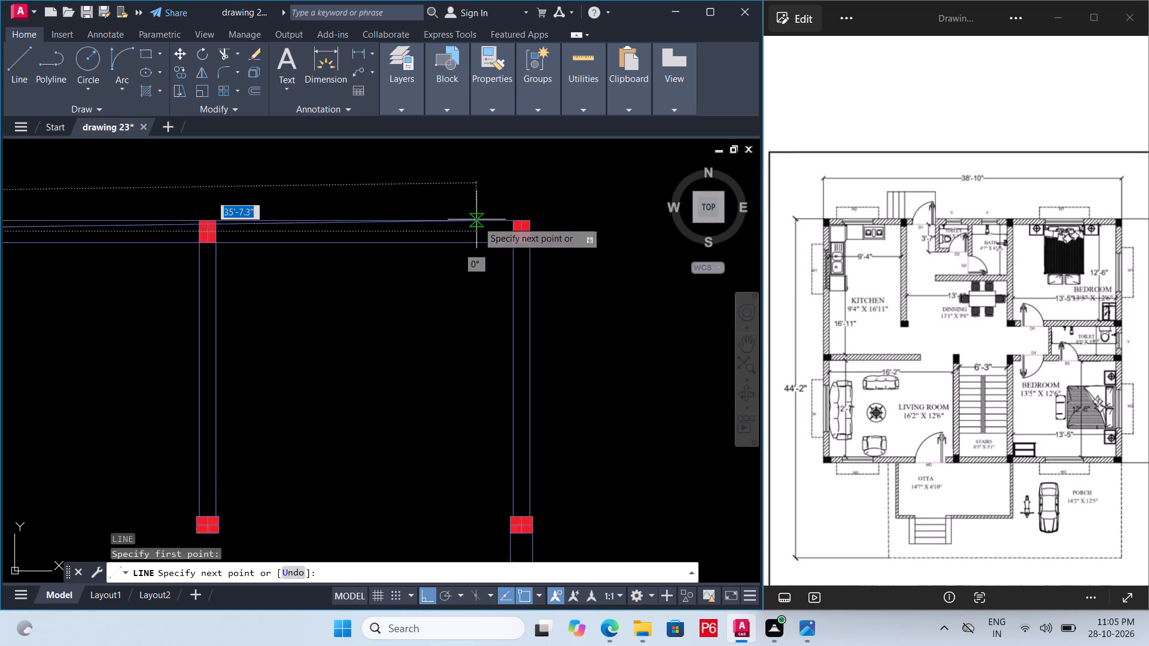
click(569, 247)
scroll(545, 199, down, 3)
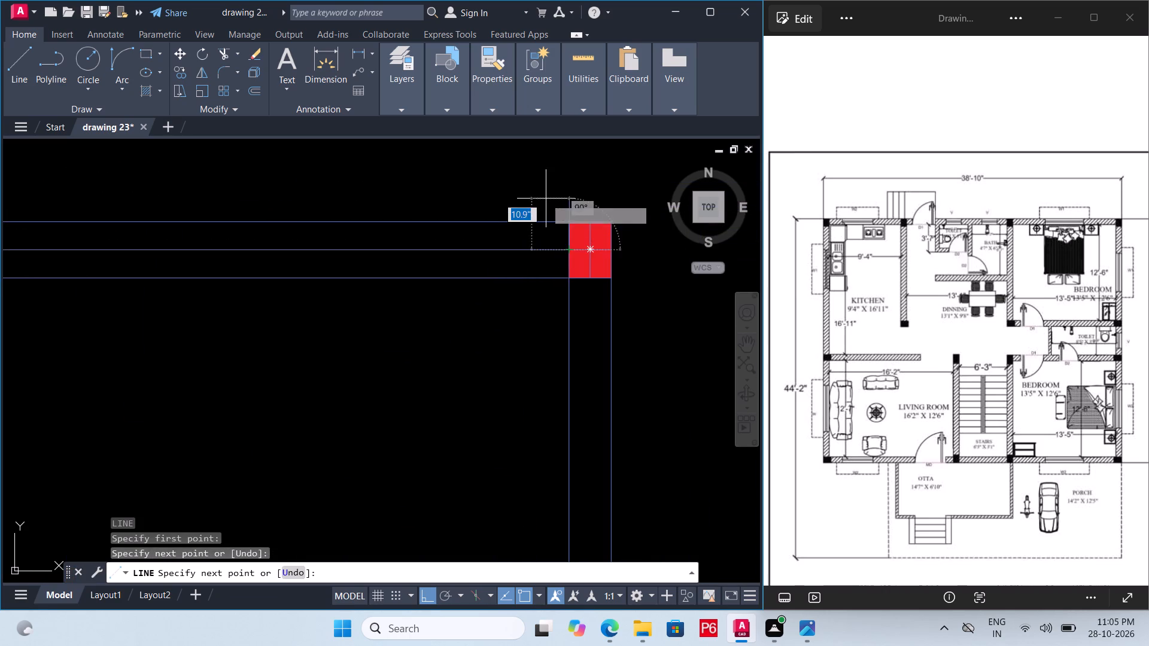
key(space)
Draw the east exterior wall's centreline from the northeast column's bottom midpoint down to the southeast column's top midpoint.
key(space)
scroll(567, 245, up, 3)
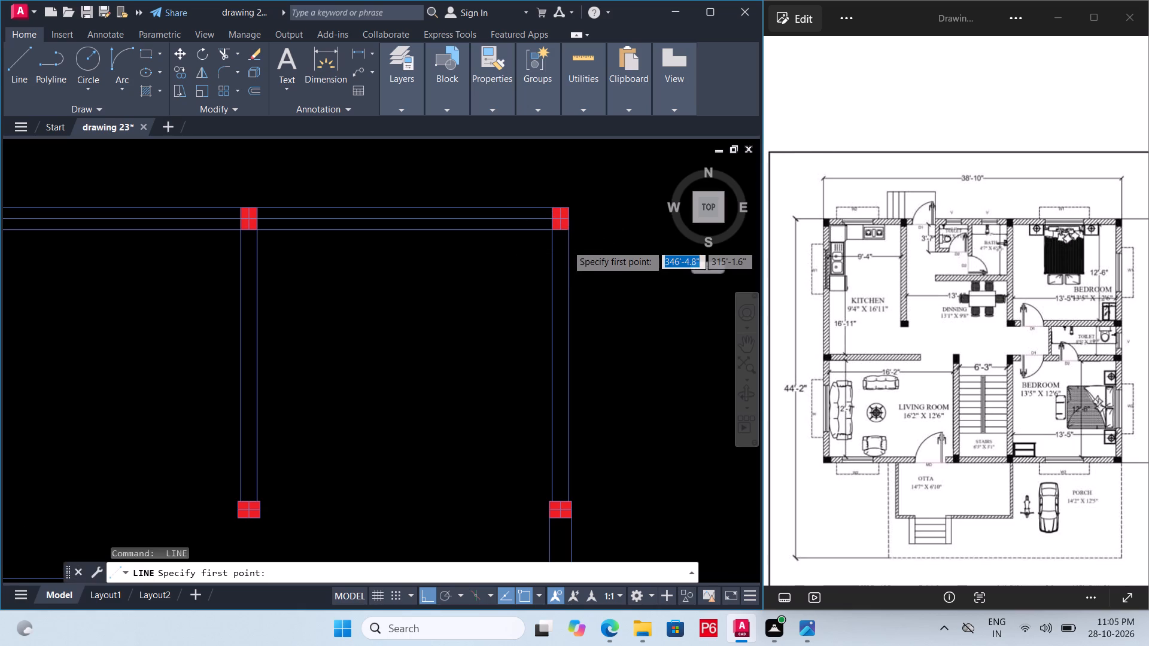
click(537, 187)
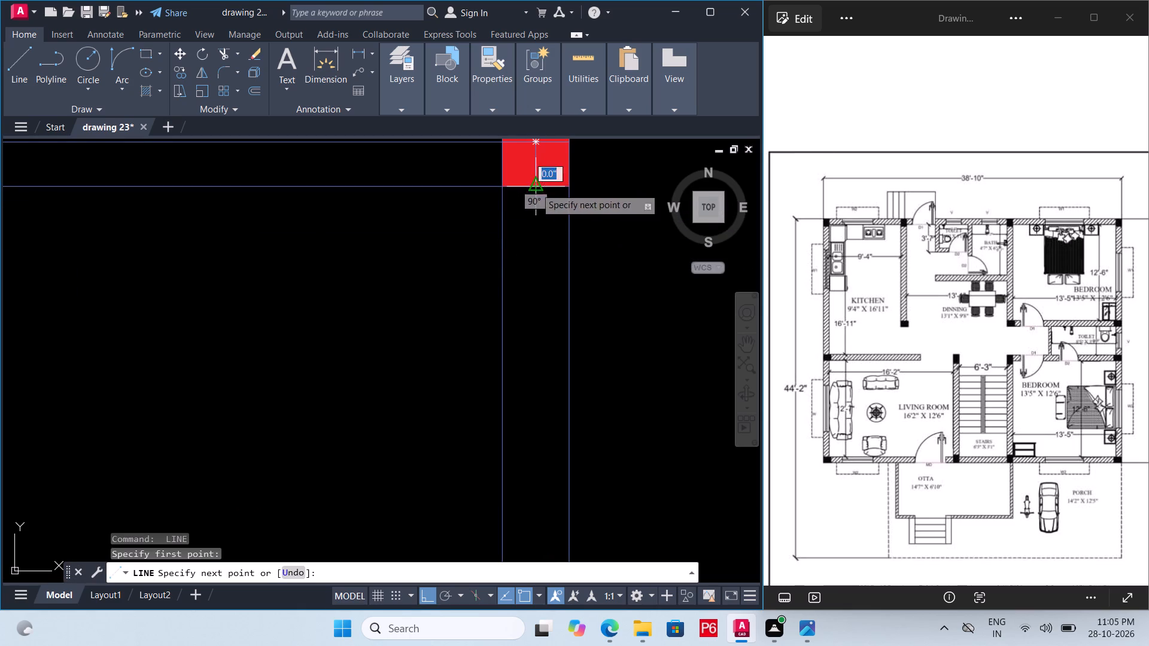
scroll(523, 239, down, 6)
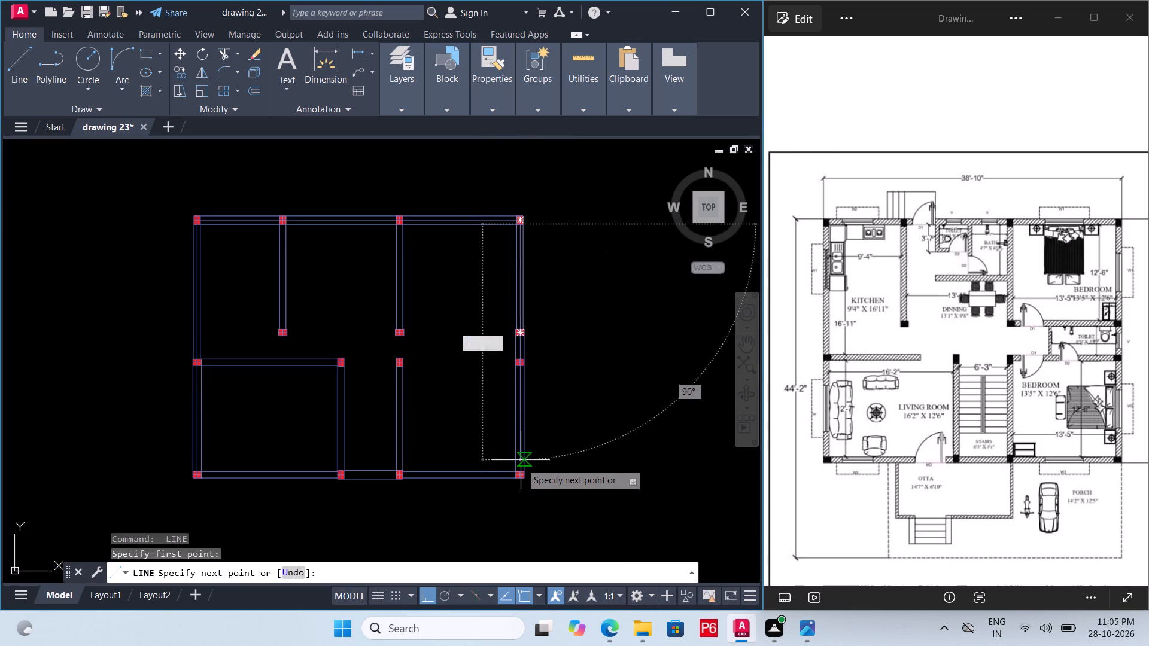
scroll(517, 474, up, 5)
click(525, 453)
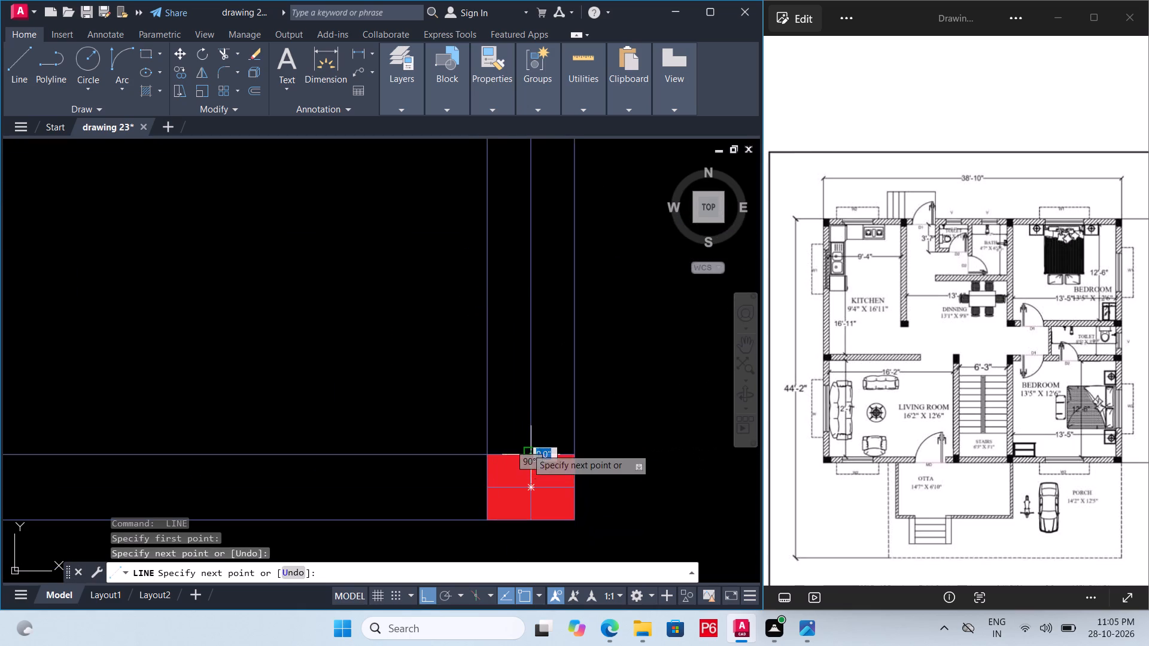
scroll(546, 440, down, 4)
scroll(536, 459, up, 5)
key(space)
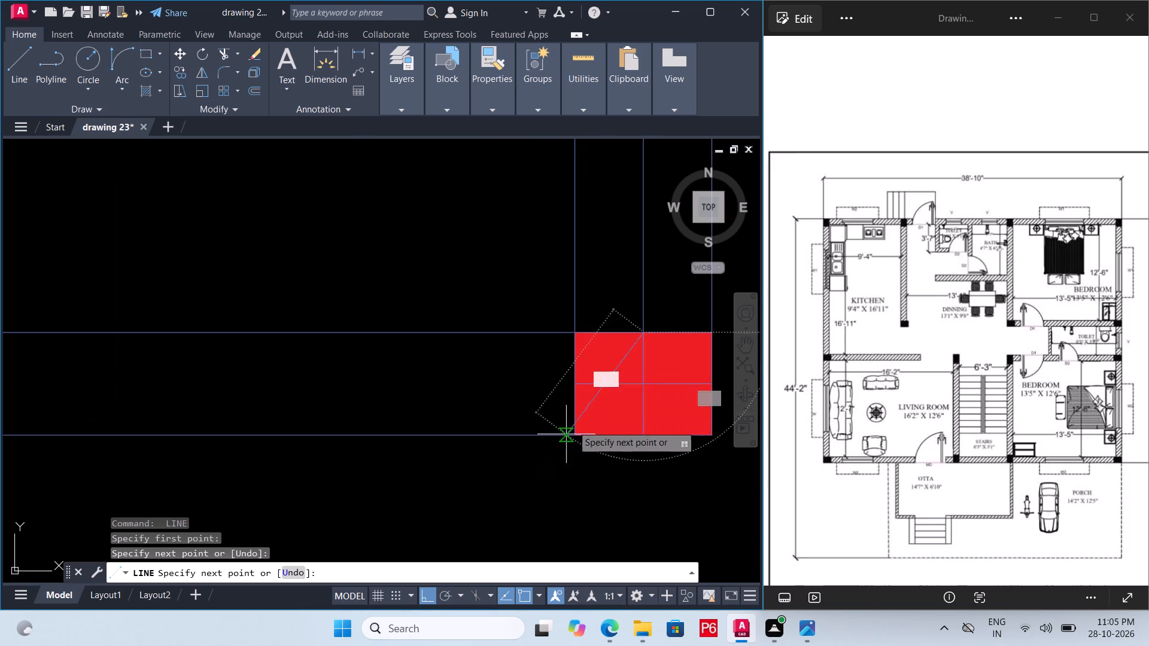
Draw the south exterior wall's centreline, about 37' long, from the southeast column's inner side midpoint across to the southwest column's inner side midpoint.
key(space)
click(577, 383)
scroll(517, 416, down, 1)
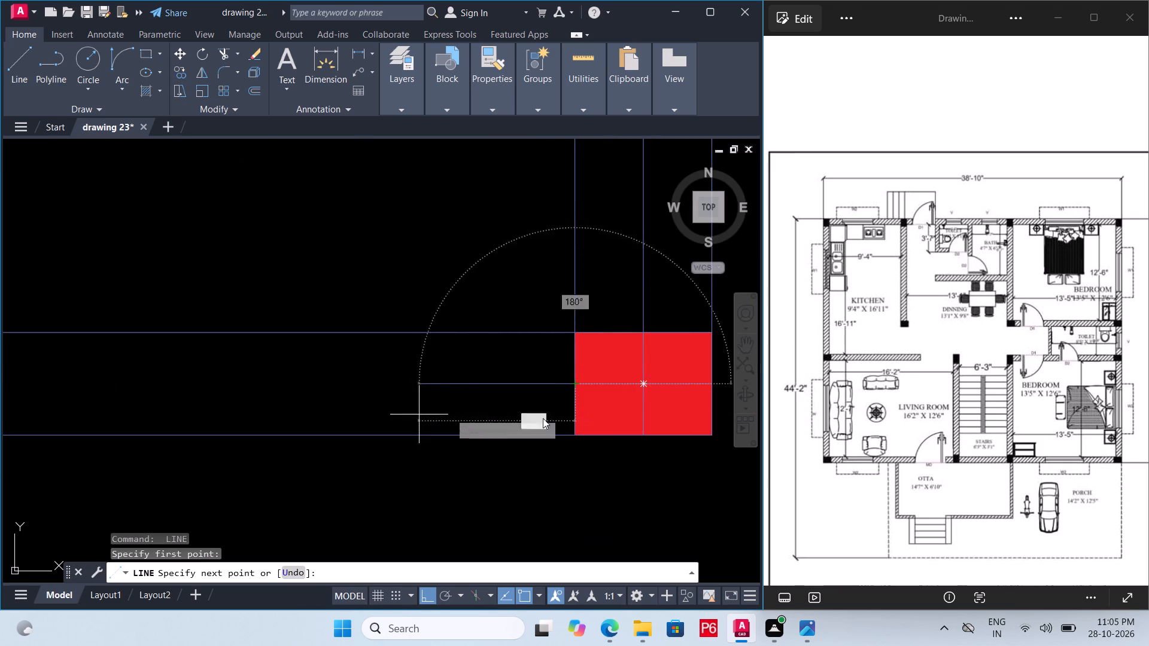
scroll(543, 418, down, 3)
scroll(481, 425, down, 2)
scroll(200, 416, up, 4)
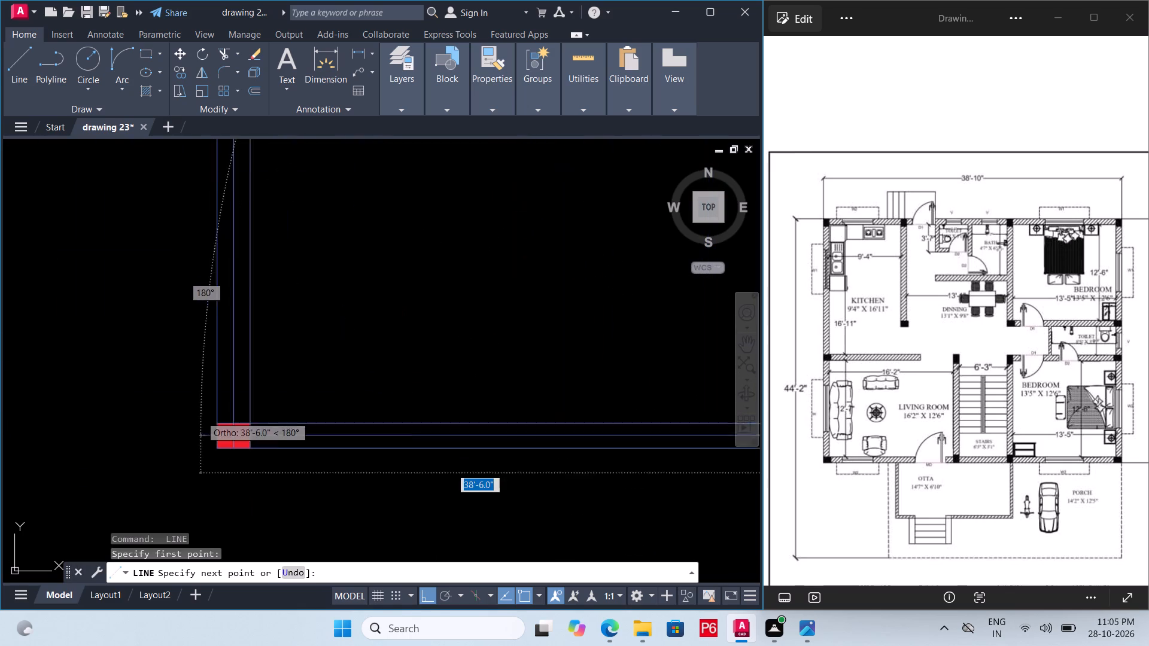
scroll(297, 455, up, 3)
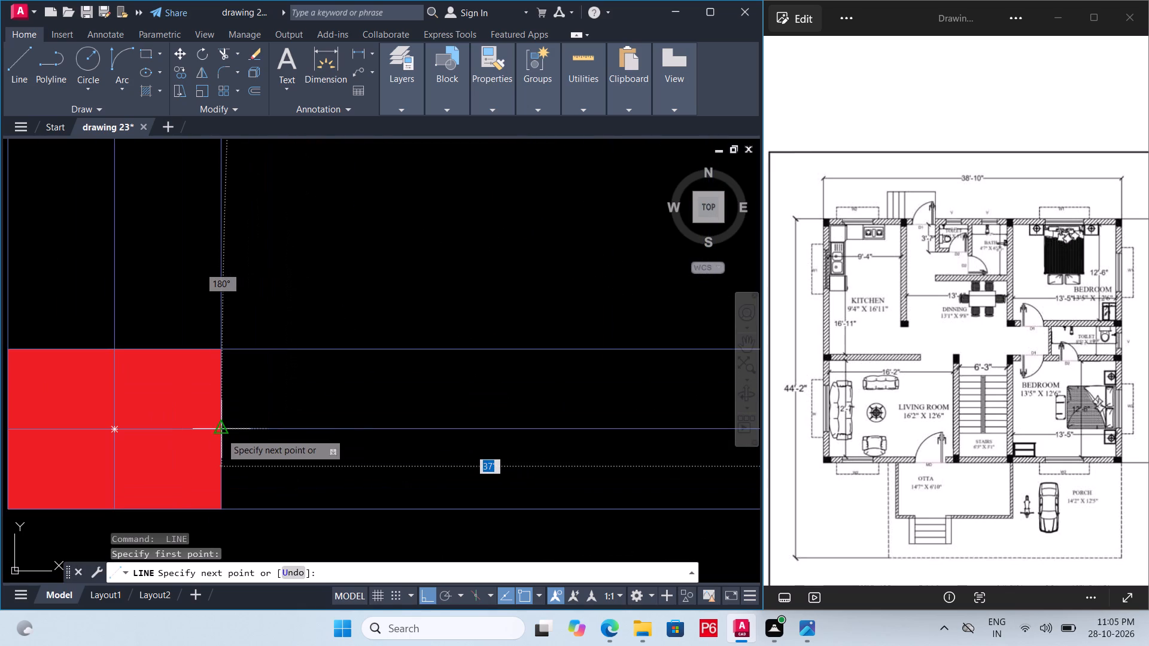
click(221, 433)
scroll(161, 439, down, 4)
key(space)
Draw the kitchen–living room wall's centreline, about 16' long, between the facing side midpoints of the exterior column and the column beside the stairs.
scroll(203, 447, down, 2)
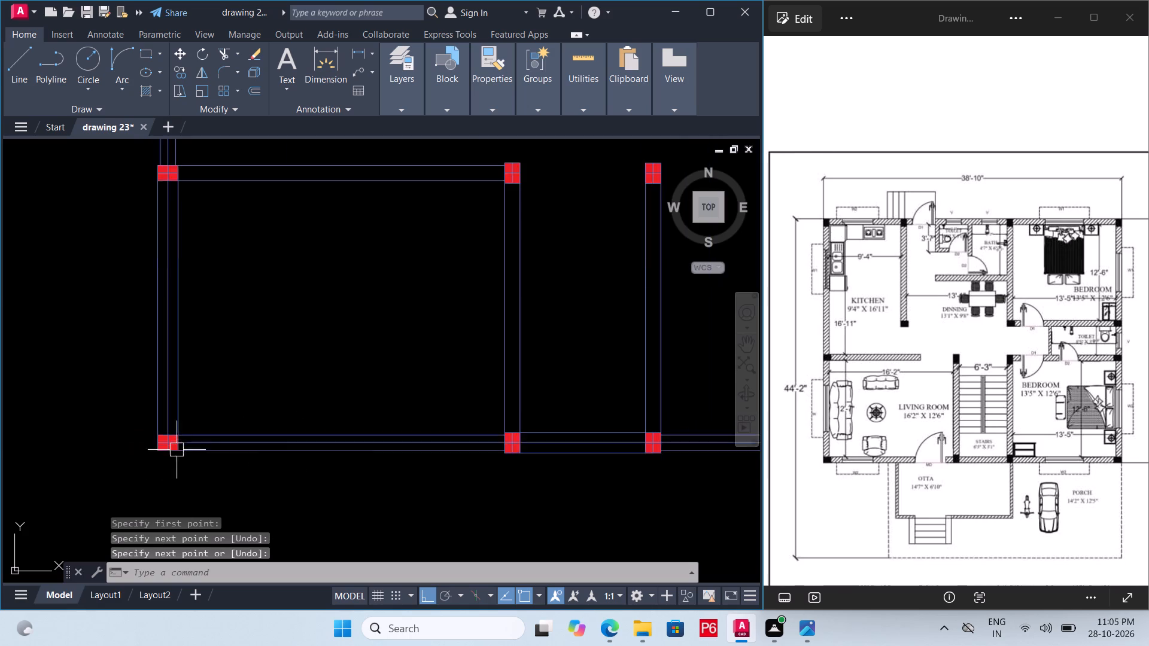
scroll(165, 452, down, 2)
key(space)
scroll(193, 387, up, 5)
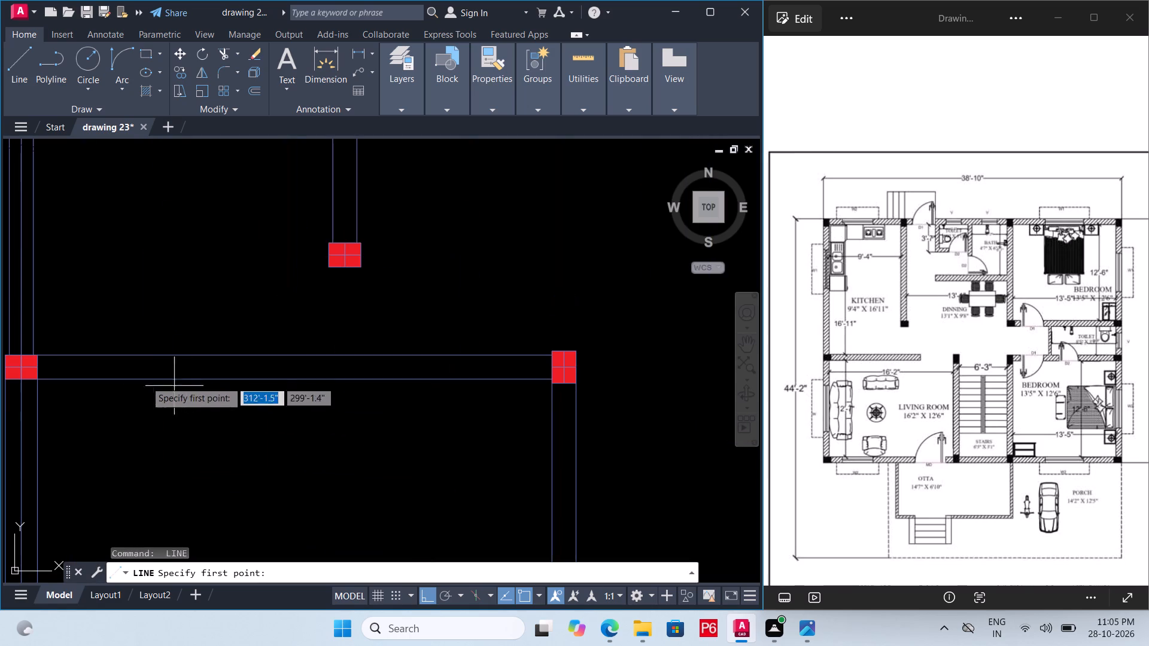
click(34, 371)
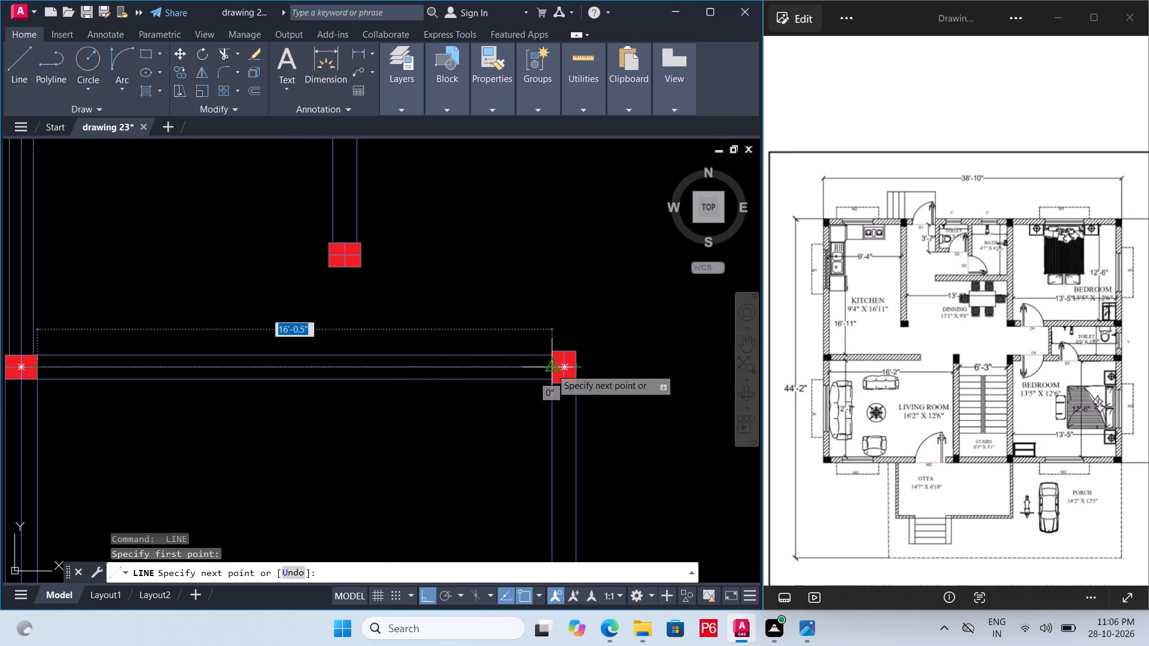
click(551, 368)
scroll(545, 324, down, 2)
key(space)
Draw the living room–stairs wall's centreline, about 12'-3" long, from the upper column's bottom midpoint down to the lower column's top midpoint.
scroll(547, 365, up, 3)
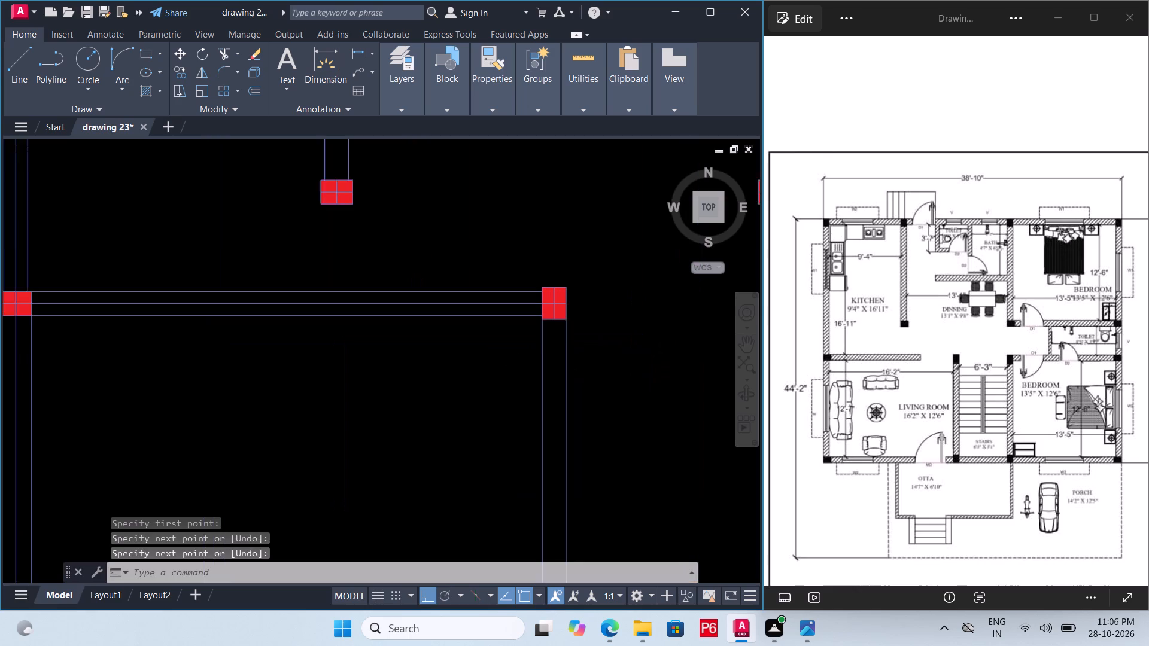
key(space)
click(559, 296)
scroll(555, 239, down, 3)
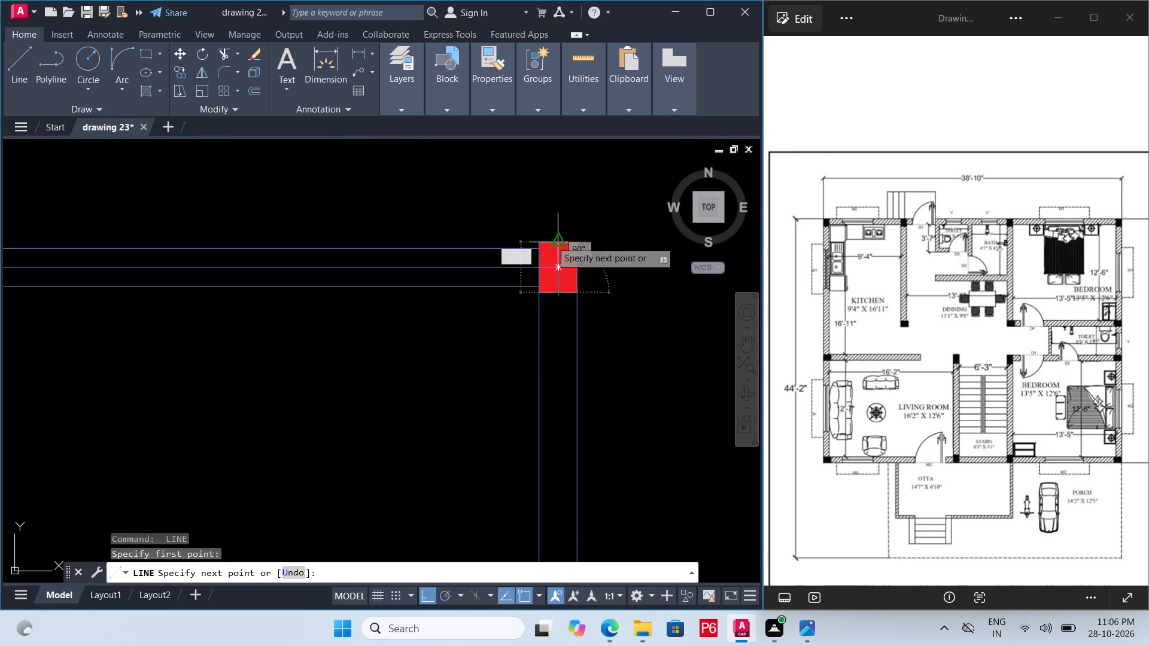
scroll(549, 242, down, 2)
scroll(543, 352, up, 6)
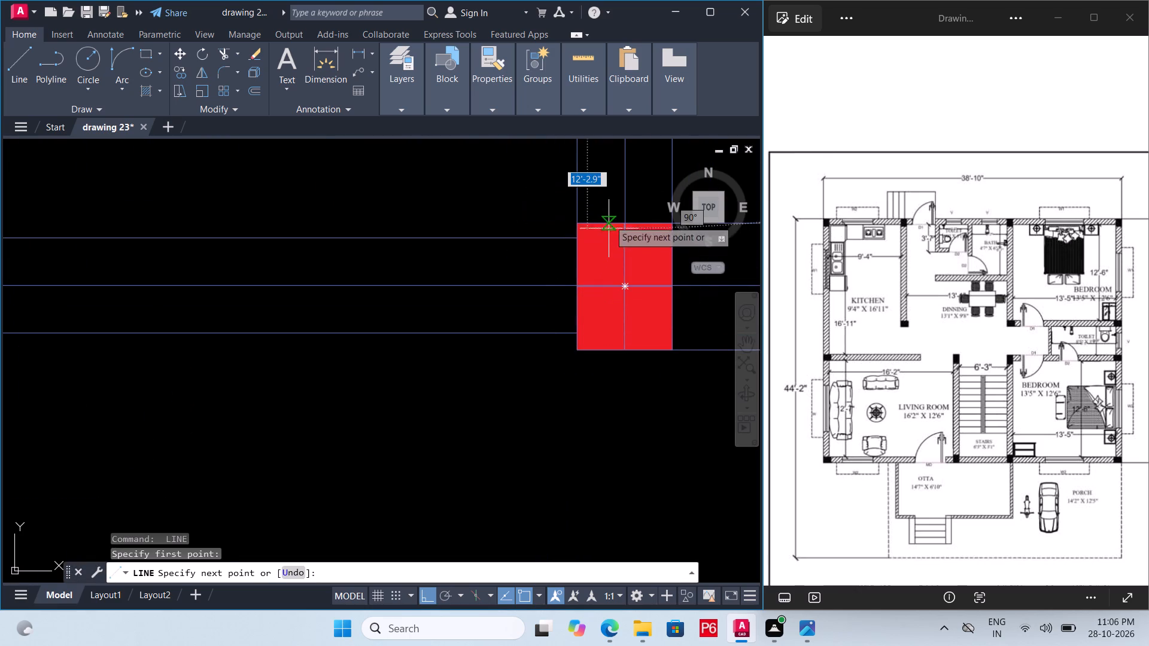
click(626, 225)
scroll(319, 345, down, 5)
key(space)
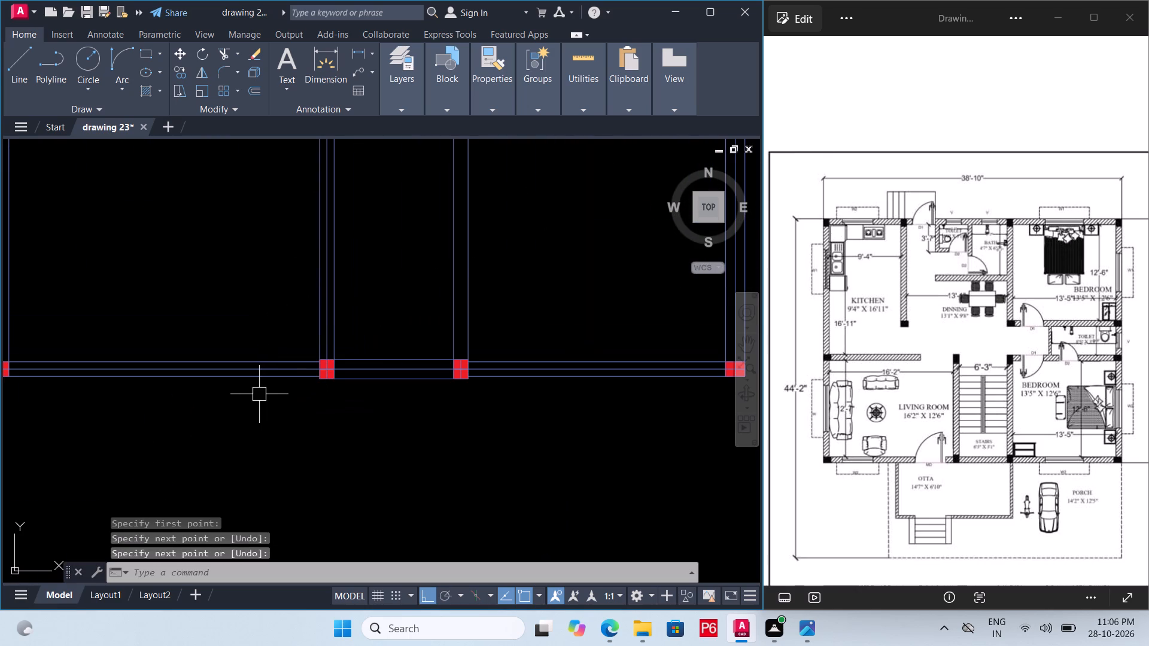
Draw the stairs–bedroom wall's centreline, about 12'-3" long, from the lower column's top midpoint up to the upper column's bottom midpoint.
scroll(472, 348, up, 1)
key(space)
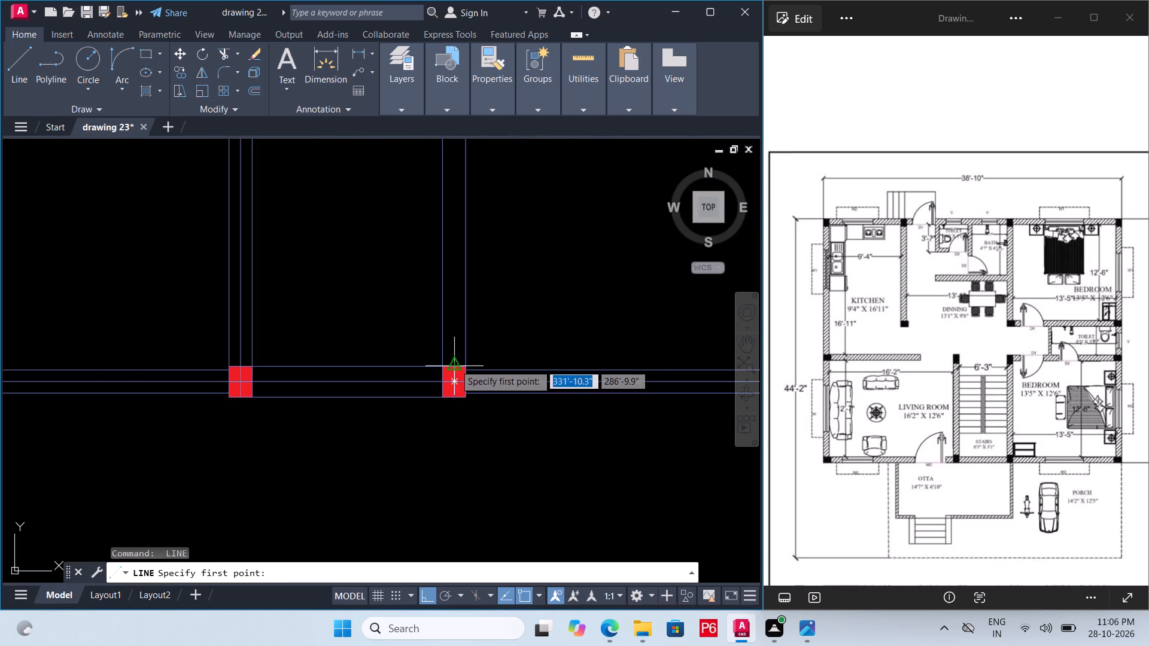
click(455, 364)
scroll(445, 335, down, 2)
scroll(443, 203, up, 2)
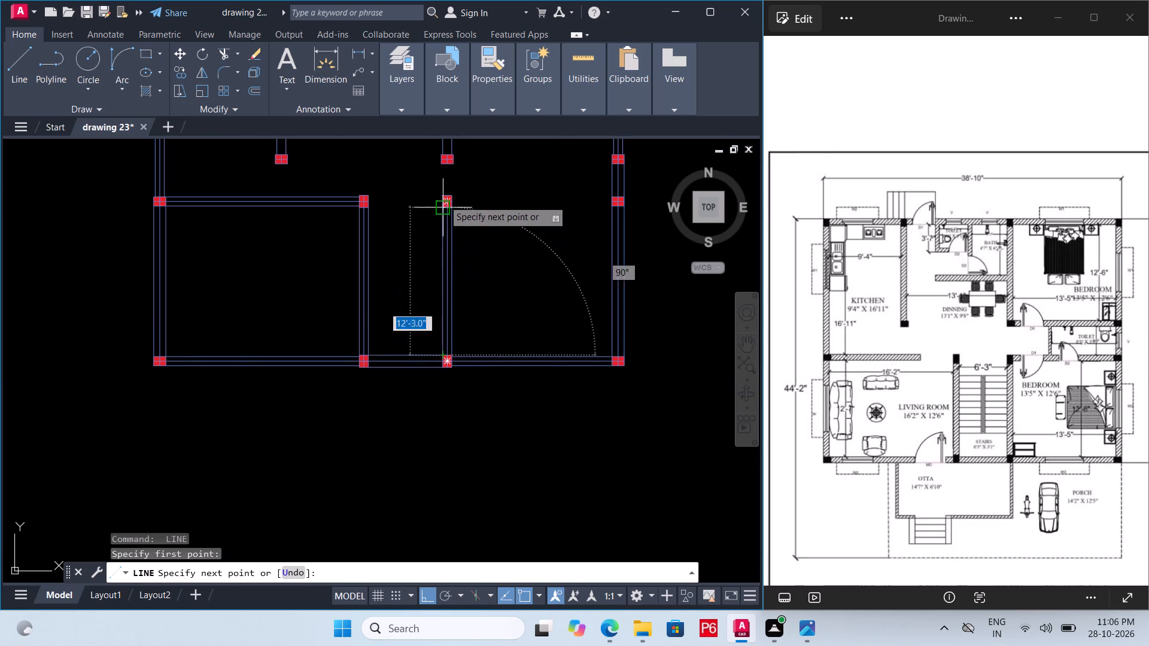
scroll(443, 200, up, 2)
click(465, 251)
scroll(434, 315, down, 4)
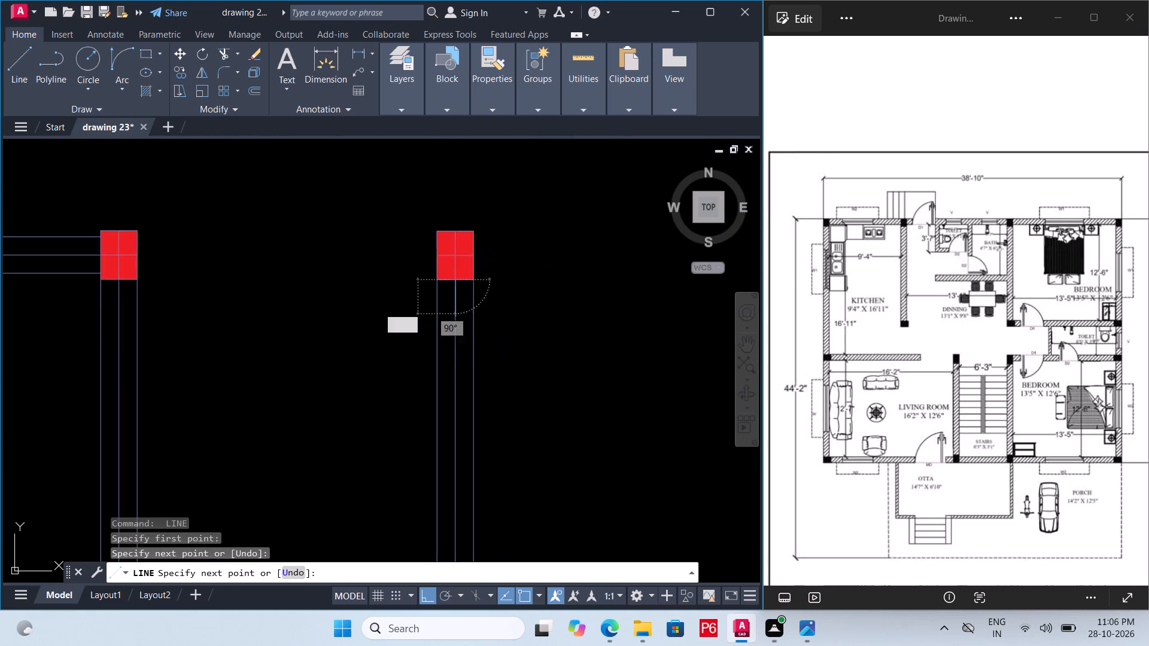
scroll(431, 343, down, 1)
key(space)
scroll(357, 330, down, 2)
scroll(324, 267, up, 2)
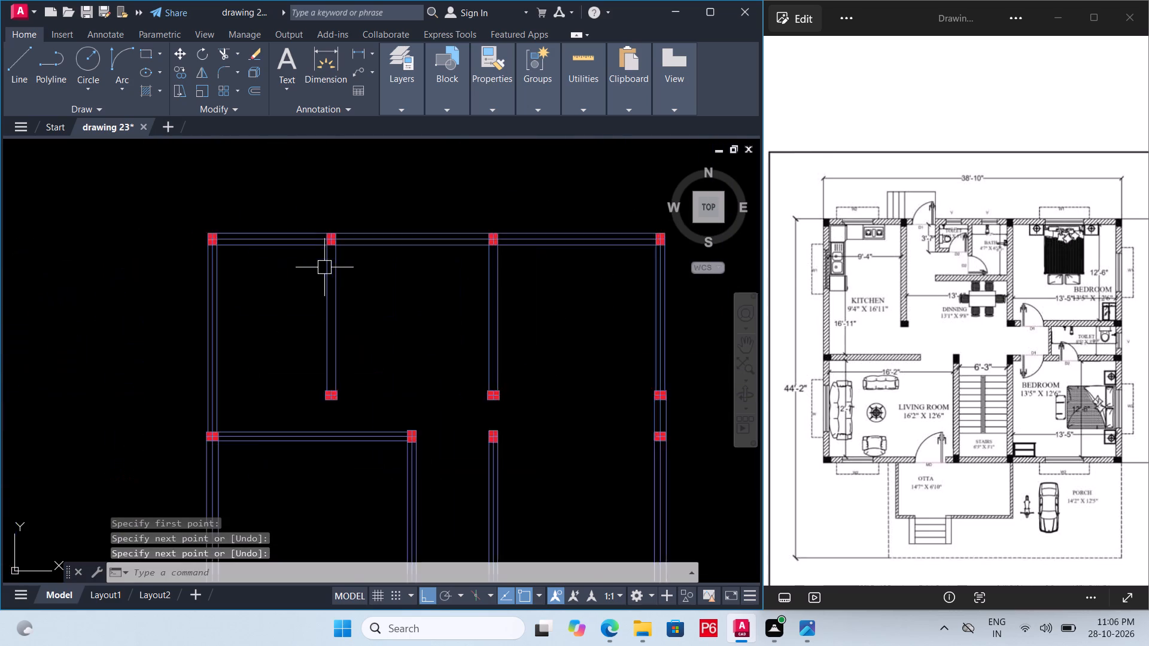
Draw the kitchen–dining wall's centreline, about 12'-4" long, from the north column's bottom midpoint down to the lower column's top midpoint.
scroll(324, 267, up, 2)
key(space)
click(344, 212)
scroll(350, 311, down, 4)
scroll(352, 352, up, 5)
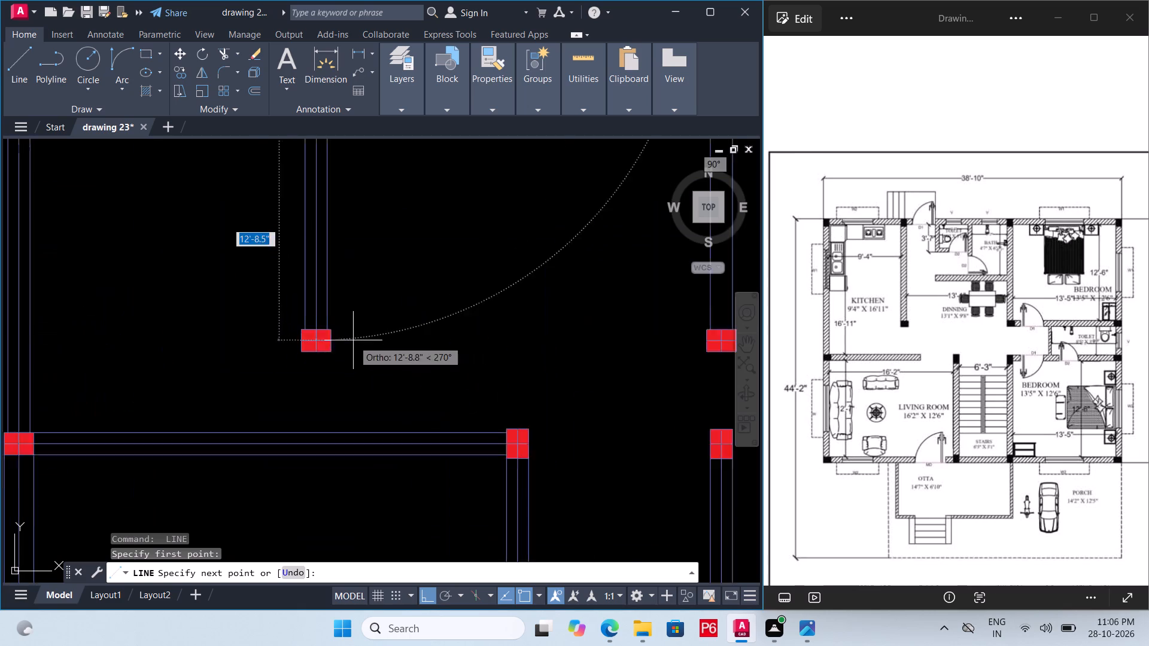
click(288, 319)
scroll(286, 396, down, 2)
key(space)
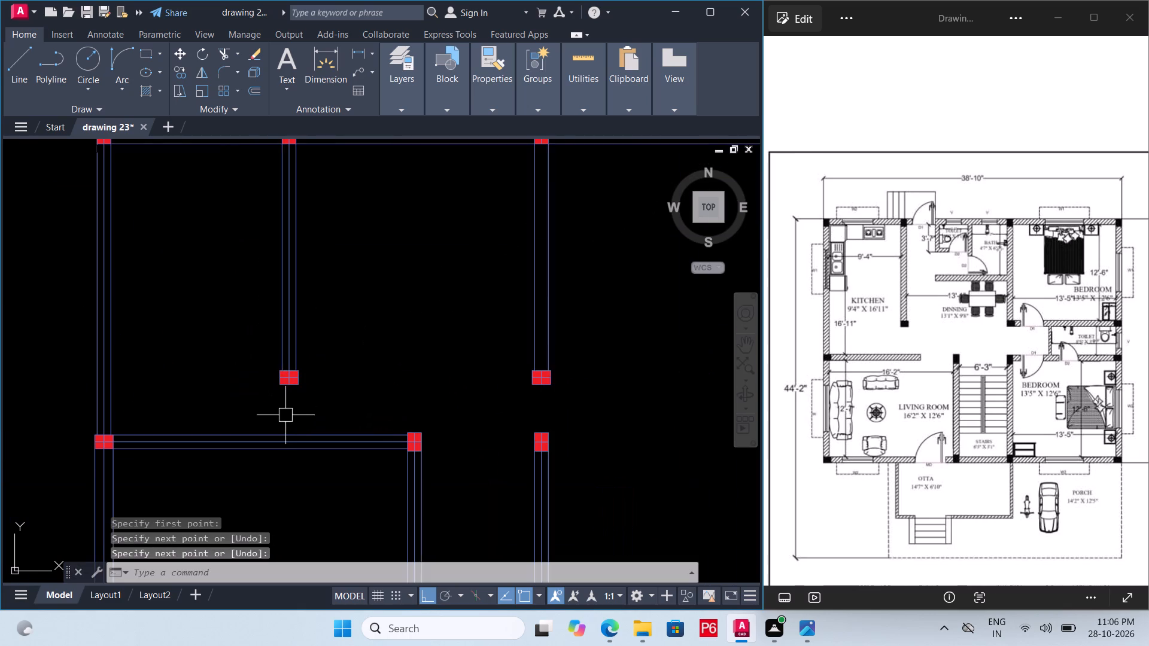
Draw the dining–north bedroom wall's centreline, about 12'-4" long, from the north column's bottom midpoint down to the lower column's top midpoint.
scroll(275, 441, down, 1)
key(space)
scroll(441, 283, up, 3)
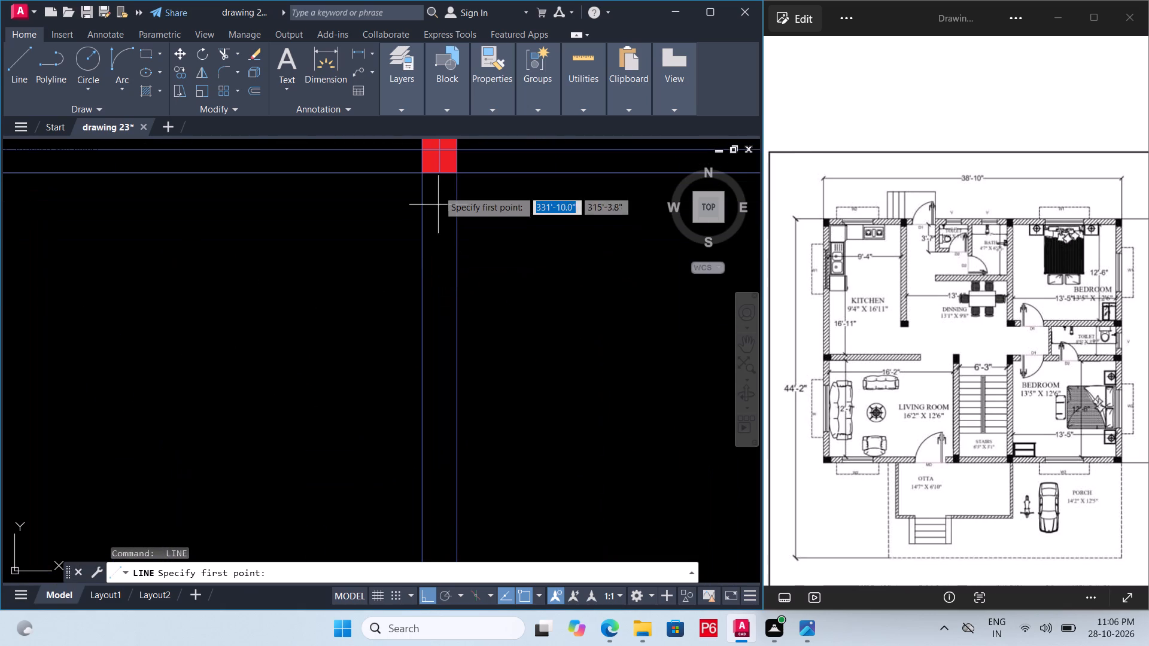
click(438, 175)
scroll(430, 301, down, 3)
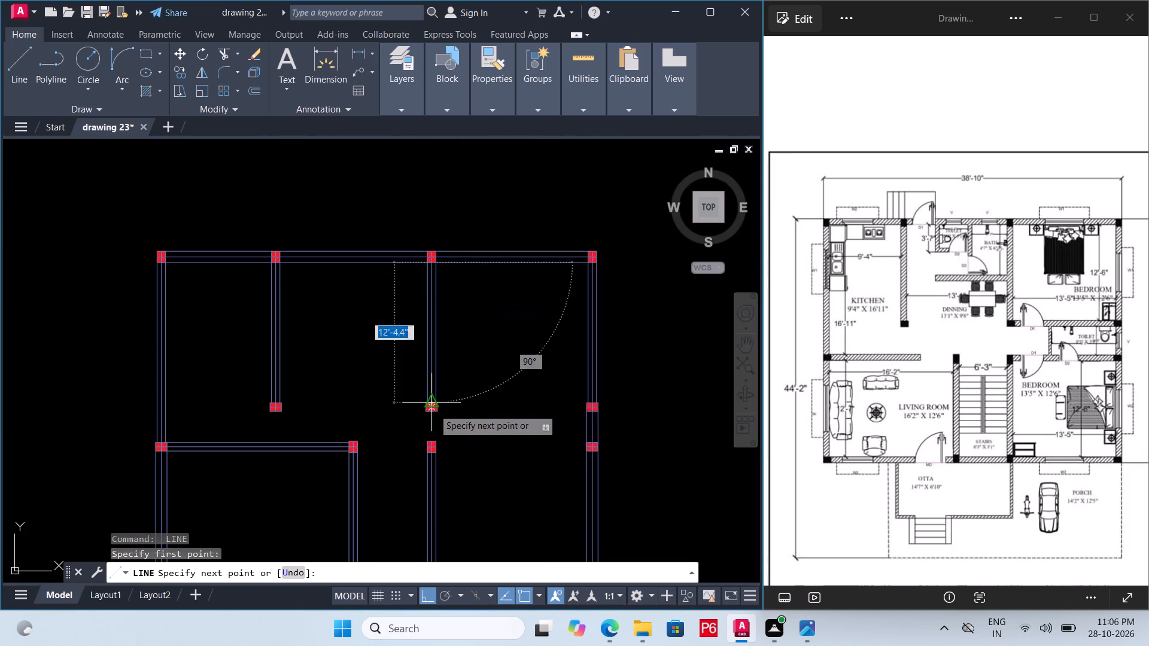
scroll(433, 415, up, 5)
click(417, 293)
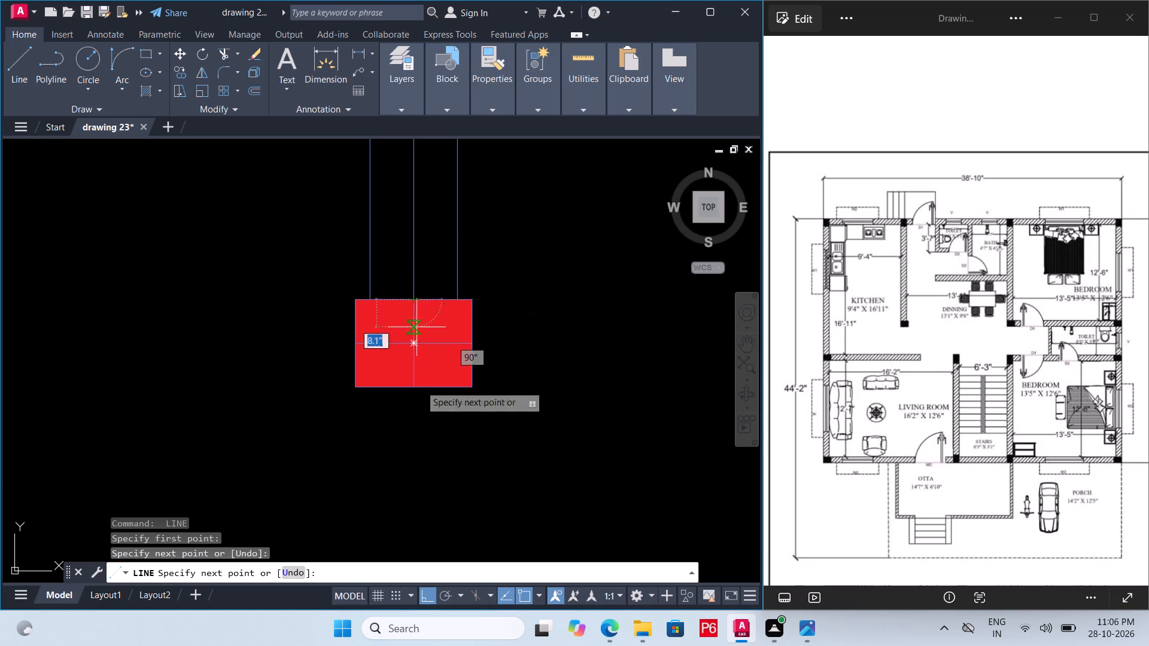
scroll(421, 397, down, 3)
Save drawing 23 with the completed wall centrelines.
key(ctrl+s)
key(ctrl+s)
key(ctrl+s)
key(ctrl+s)
key(ctrl+s)
key(ctrl+s)
key(ctrl+s)
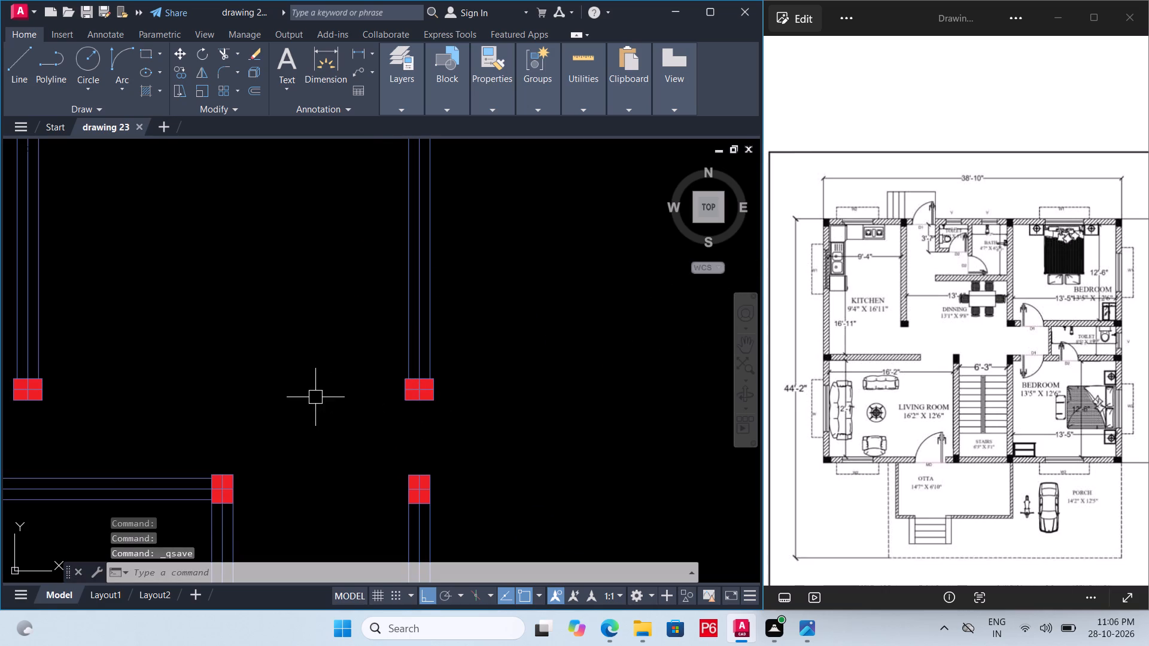
key(ctrl+s)
key(ctrl+s)
key(ctrl+s)
scroll(315, 382, down, 6)
scroll(336, 379, up, 1)
scroll(287, 424, up, 2)
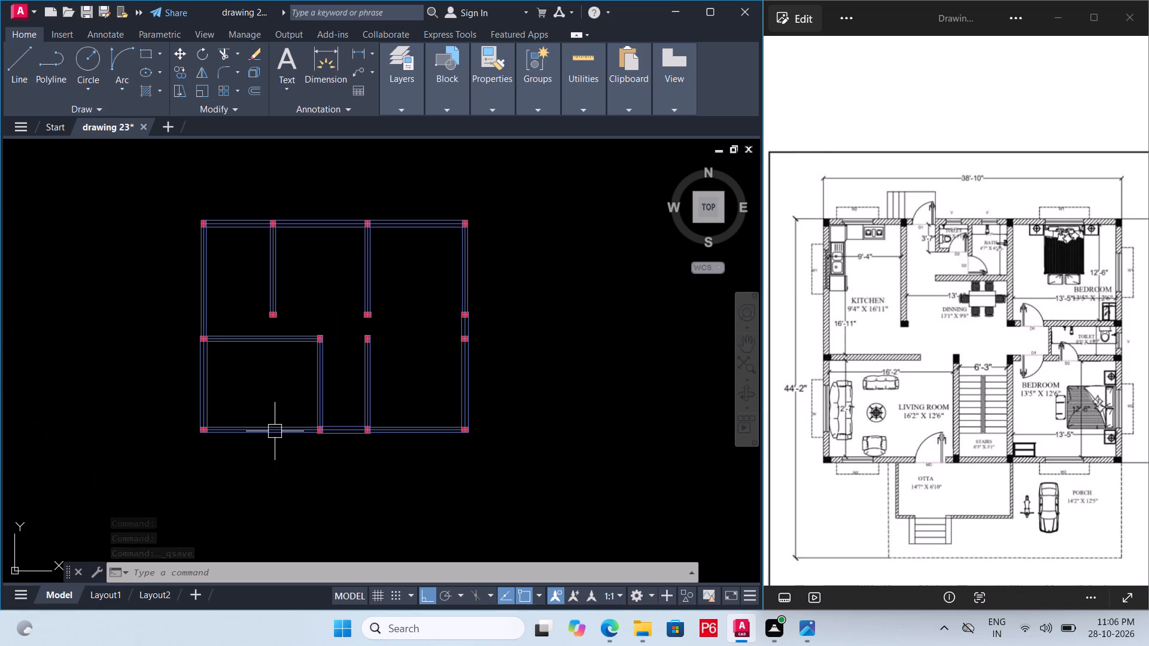
scroll(339, 362, down, 2)
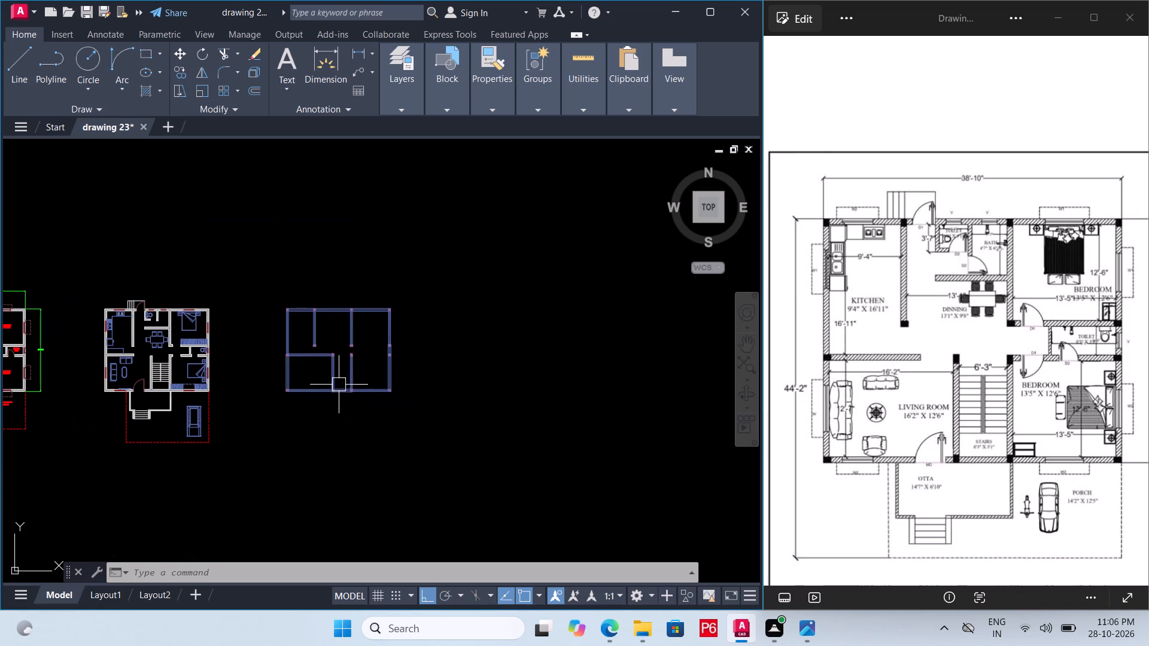
middle_drag(338, 395, 373, 386)
key(ctrl+s)
key(ctrl+s)
key(ctrl+s)
key(ctrl+s)
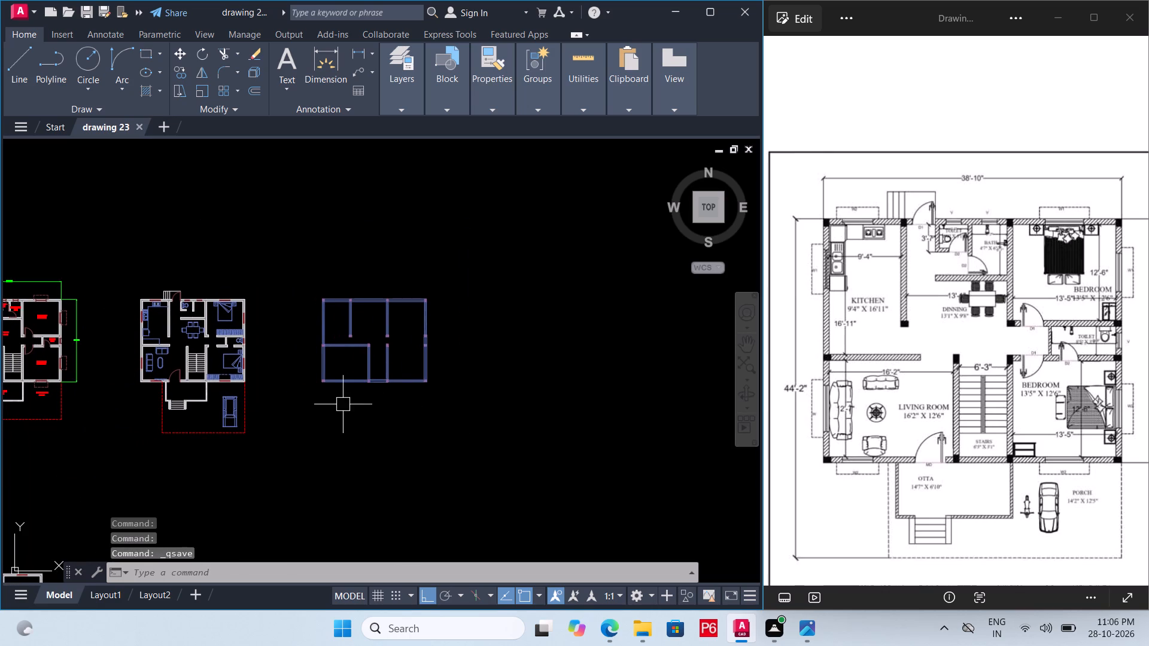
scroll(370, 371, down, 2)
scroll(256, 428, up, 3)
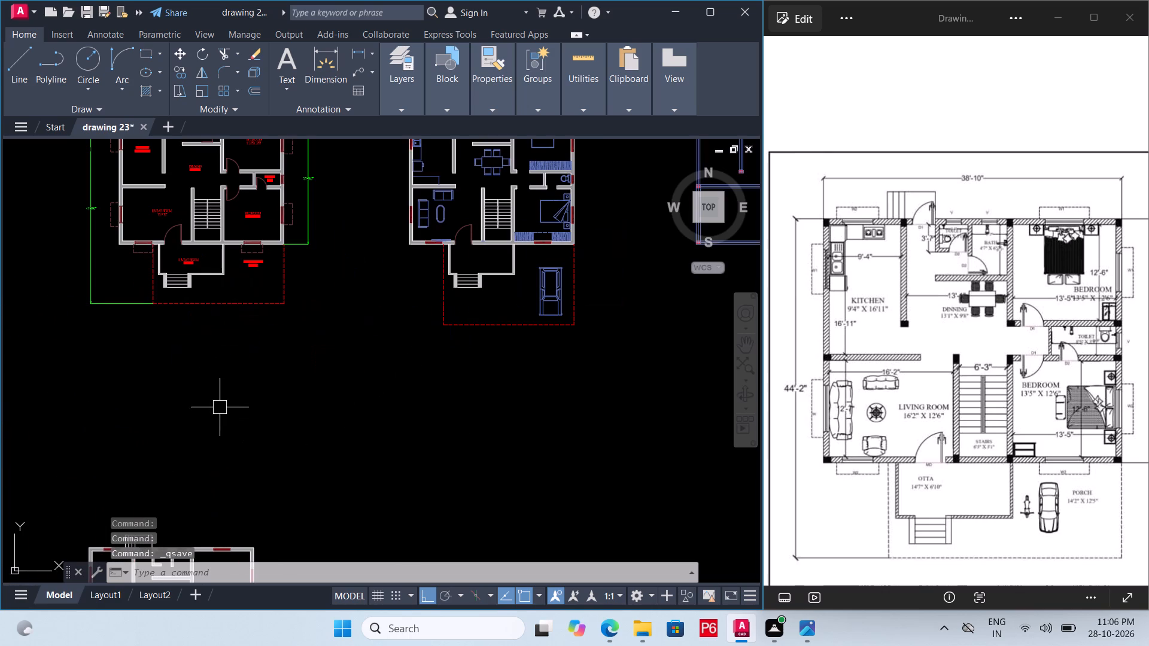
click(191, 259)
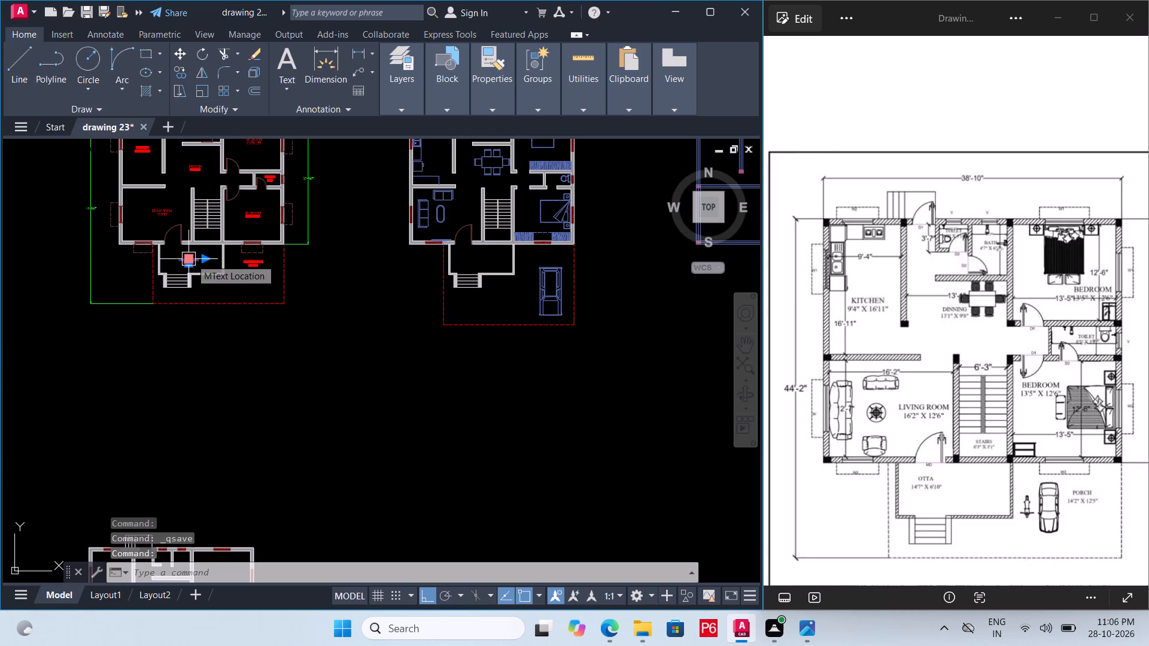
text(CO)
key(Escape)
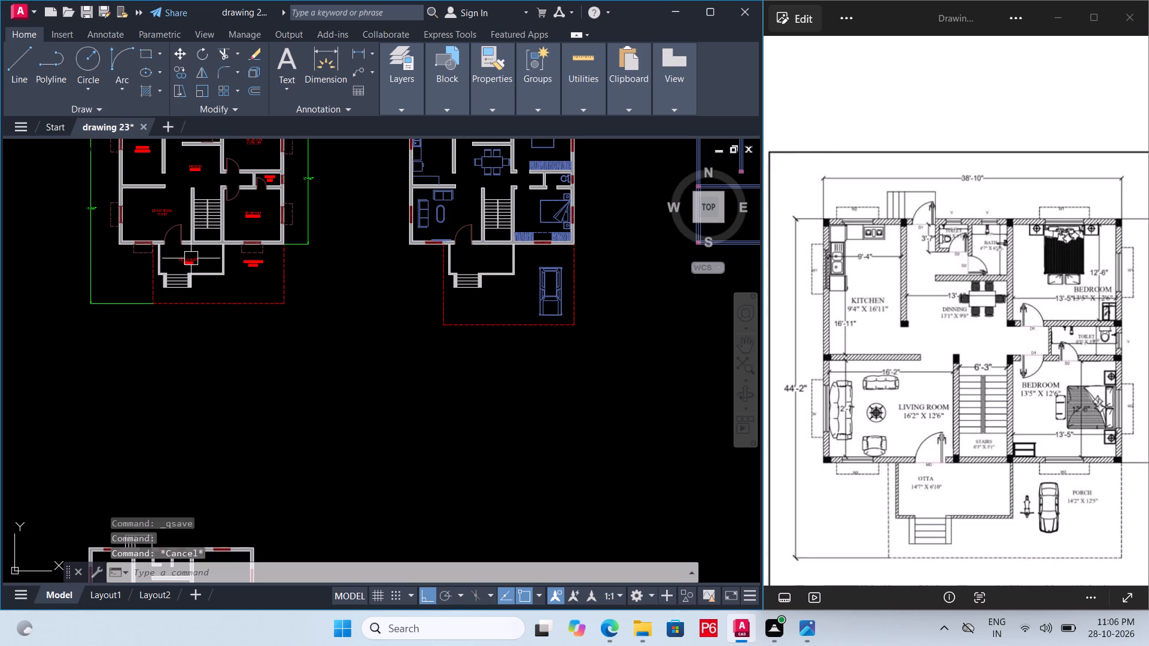
Add a vertical linear dimension outside the living room's west wall, between the outer side midpoints of its two columns, and save.
scroll(165, 341, down, 2)
scroll(354, 291, up, 3)
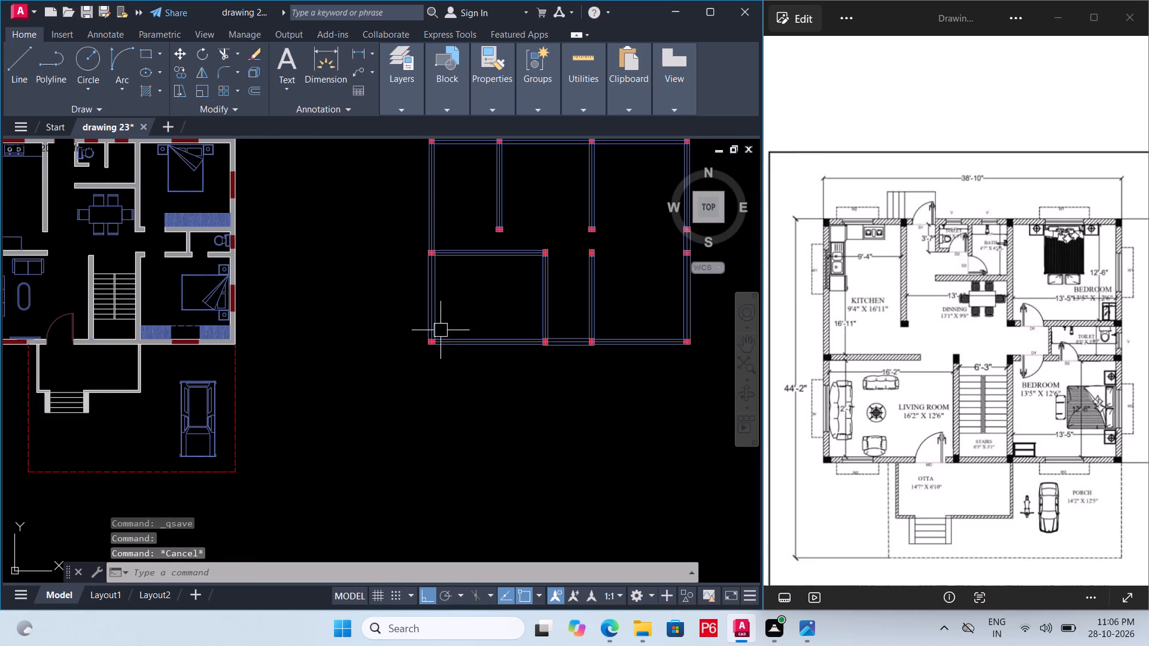
scroll(443, 331, up, 4)
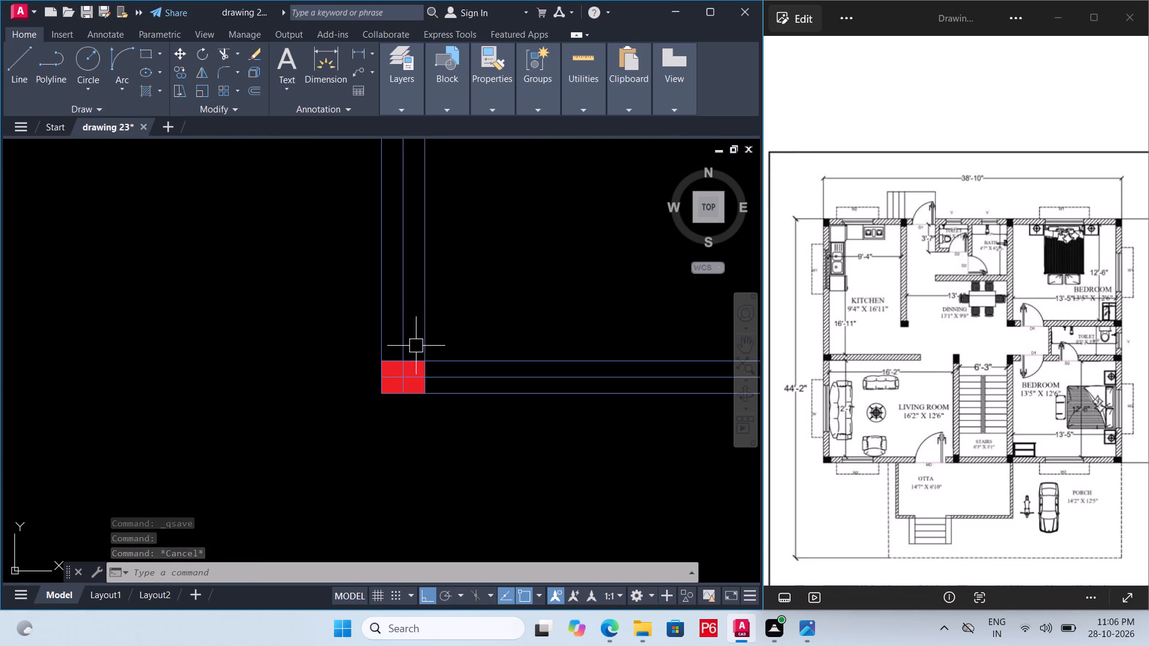
text(DIMLIN)
key(space)
click(379, 382)
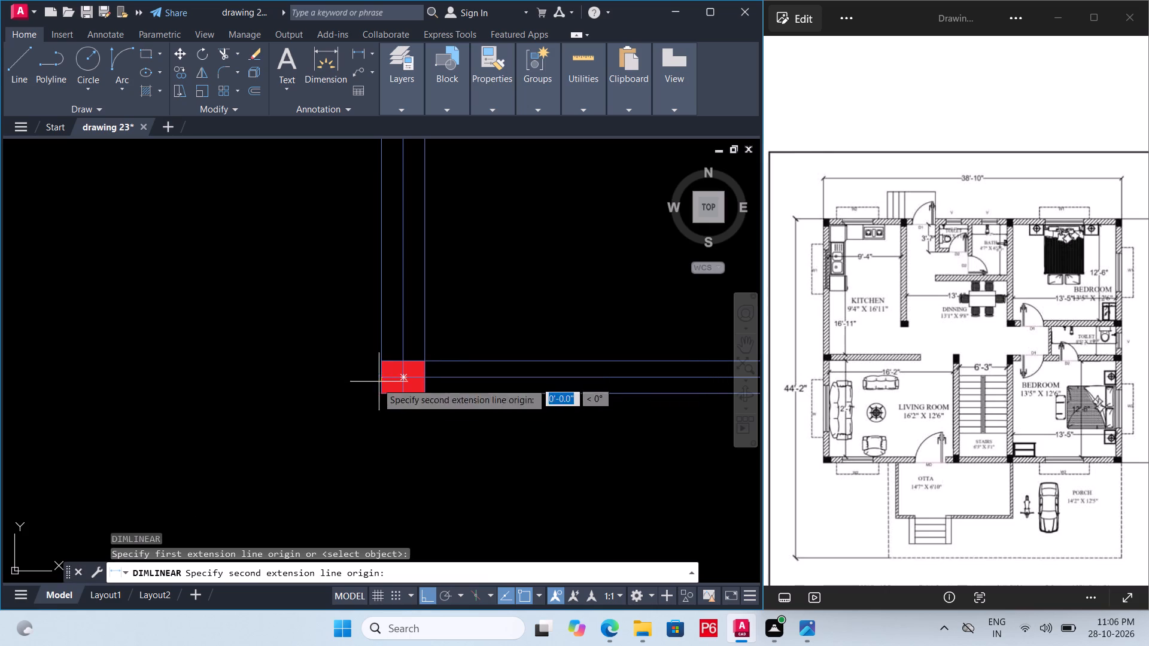
scroll(327, 429, down, 2)
scroll(339, 194, up, 2)
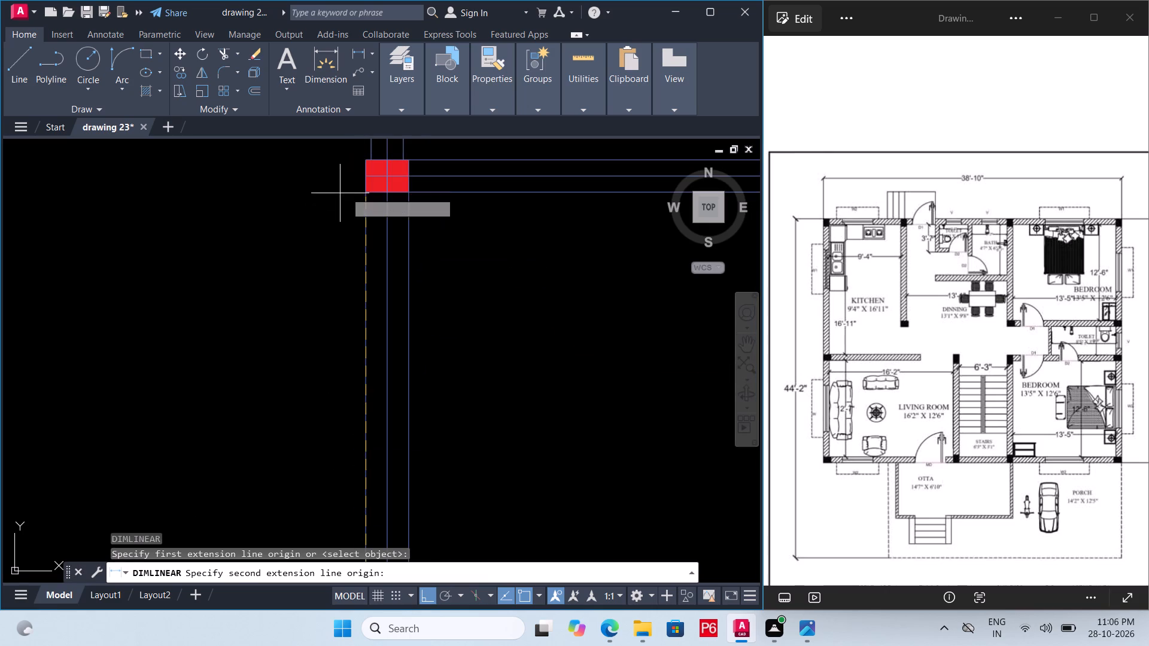
scroll(323, 203, down, 3)
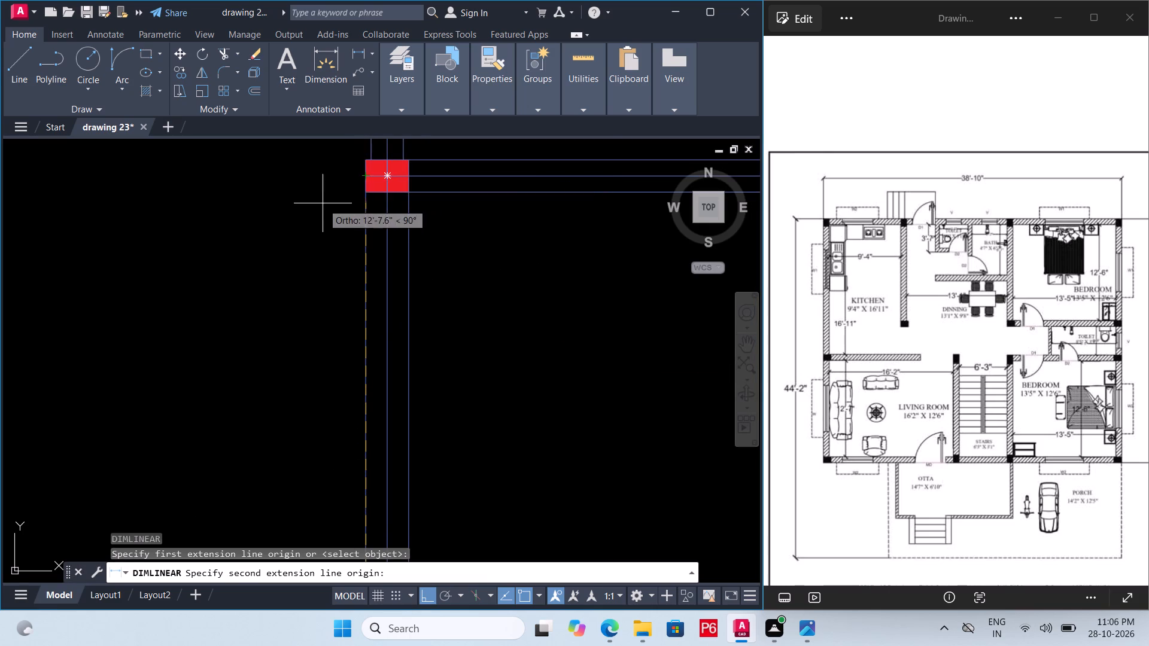
scroll(335, 191, up, 4)
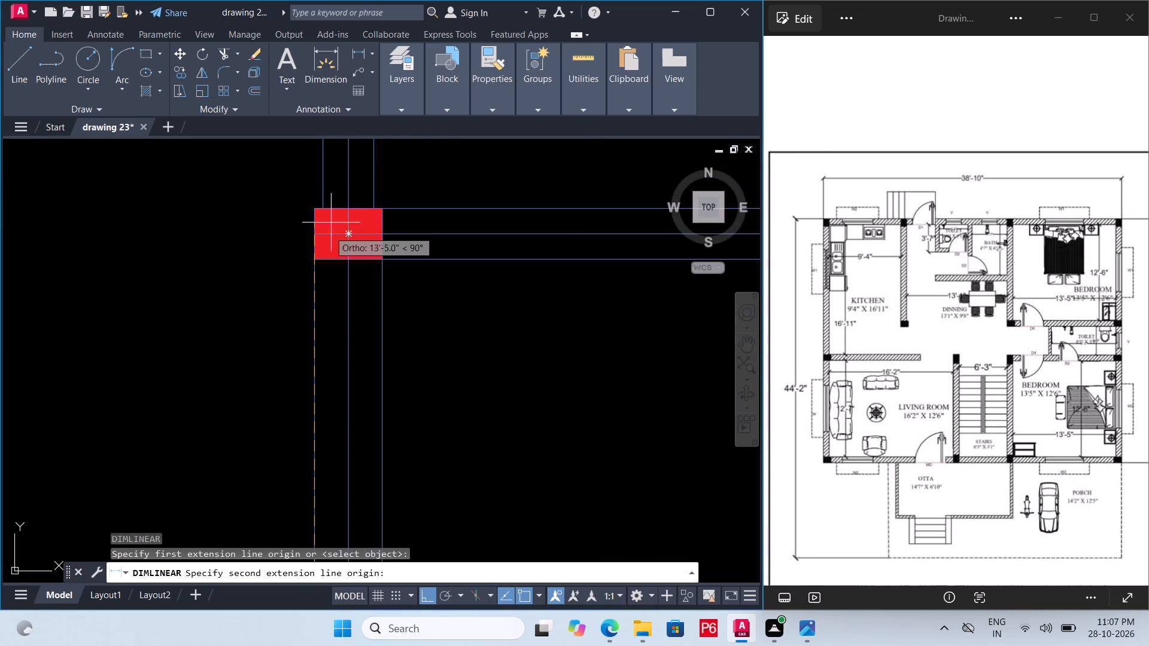
click(317, 232)
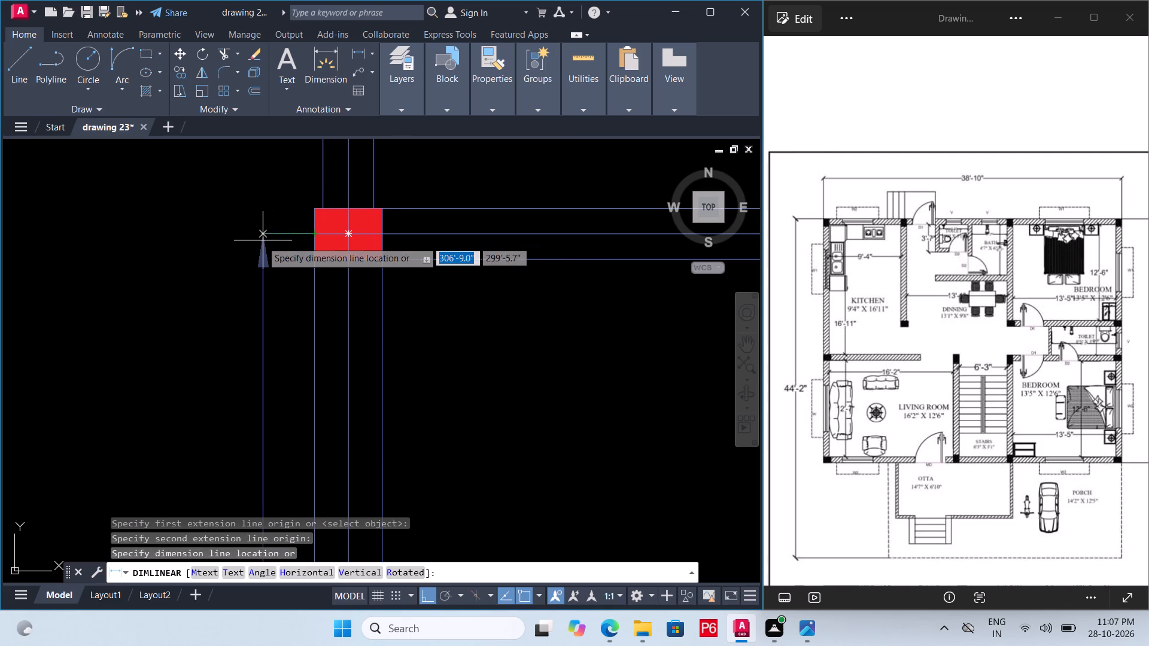
click(262, 241)
scroll(323, 218, down, 3)
key(Escape)
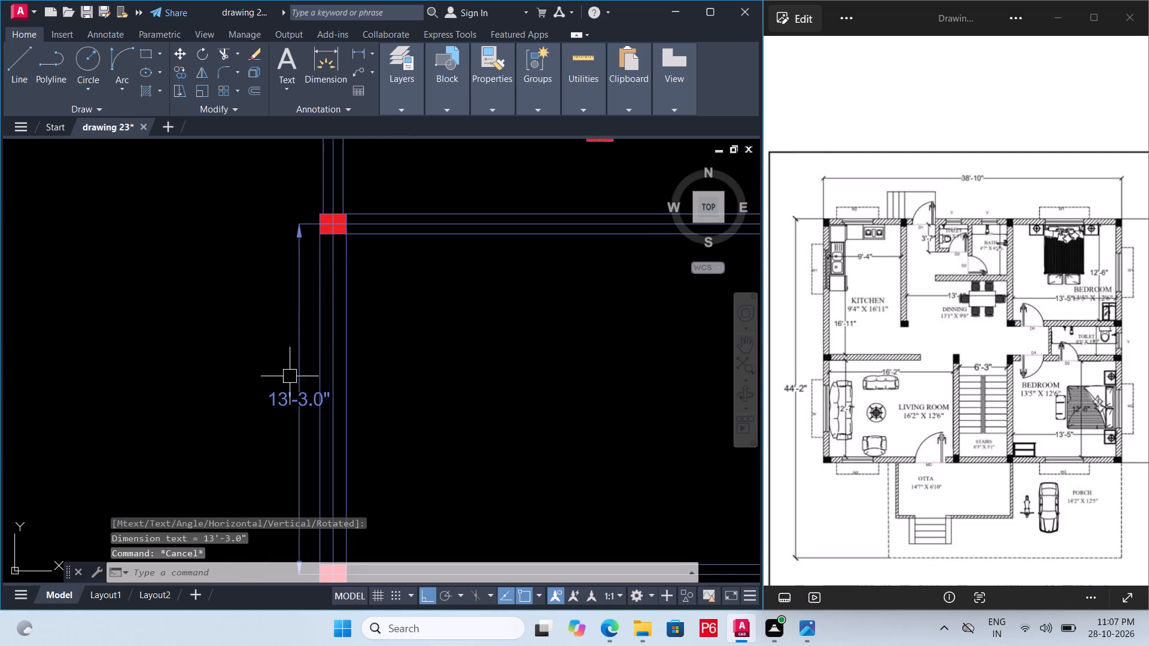
key(ctrl+s)
key(ctrl+s)
Move the living room's west wall dimension onto the dimension layer and save the drawing.
click(292, 398)
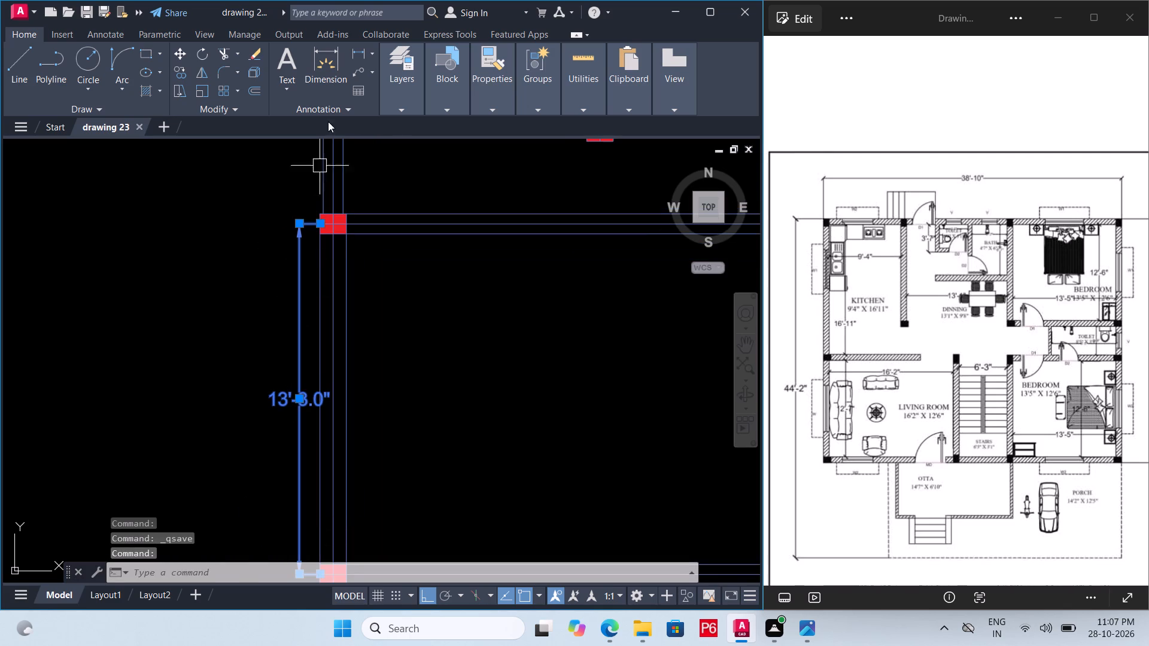
click(393, 102)
click(504, 128)
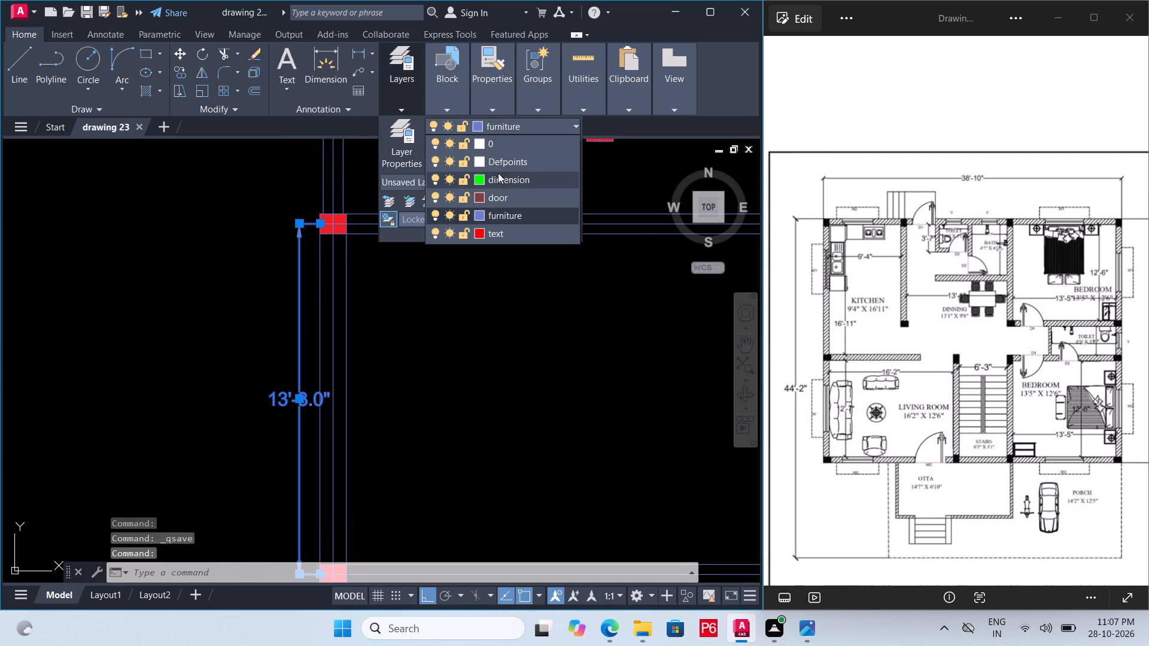
click(501, 177)
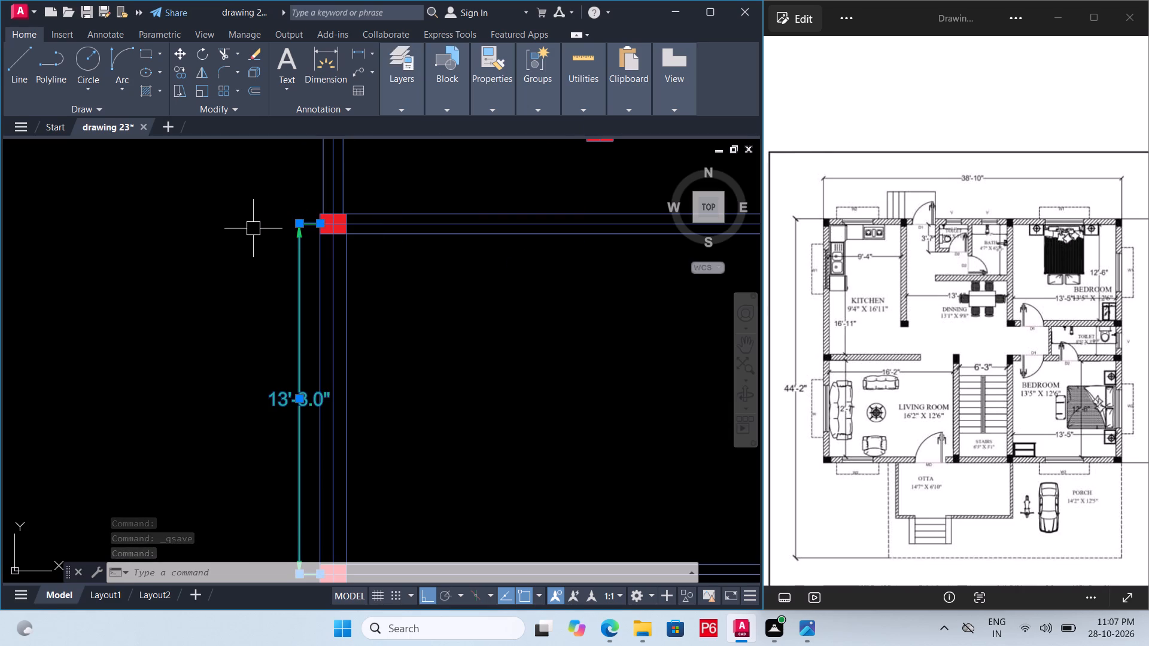
key(Escape)
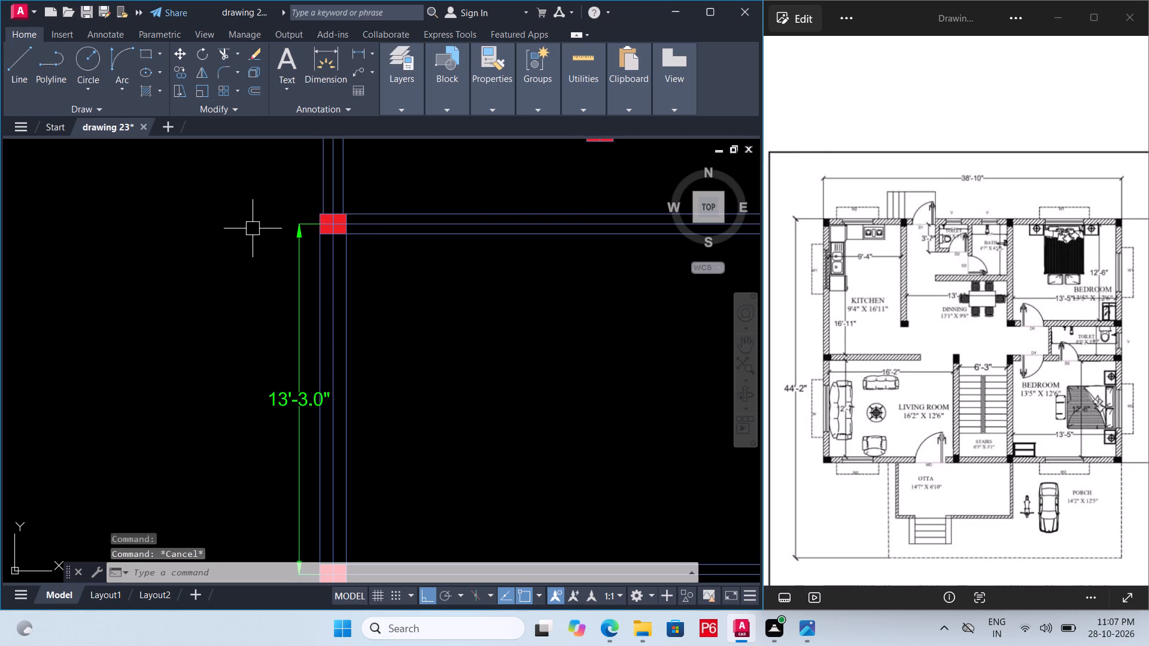
key(ctrl+s)
key(ctrl+s)
key(ctrl+s)
Continue the west dimension to the kitchen–dining wall's lower column and the northwest column, at their west side midpoints, and save.
text(DIMCONT)
key(Return)
scroll(263, 325, down, 3)
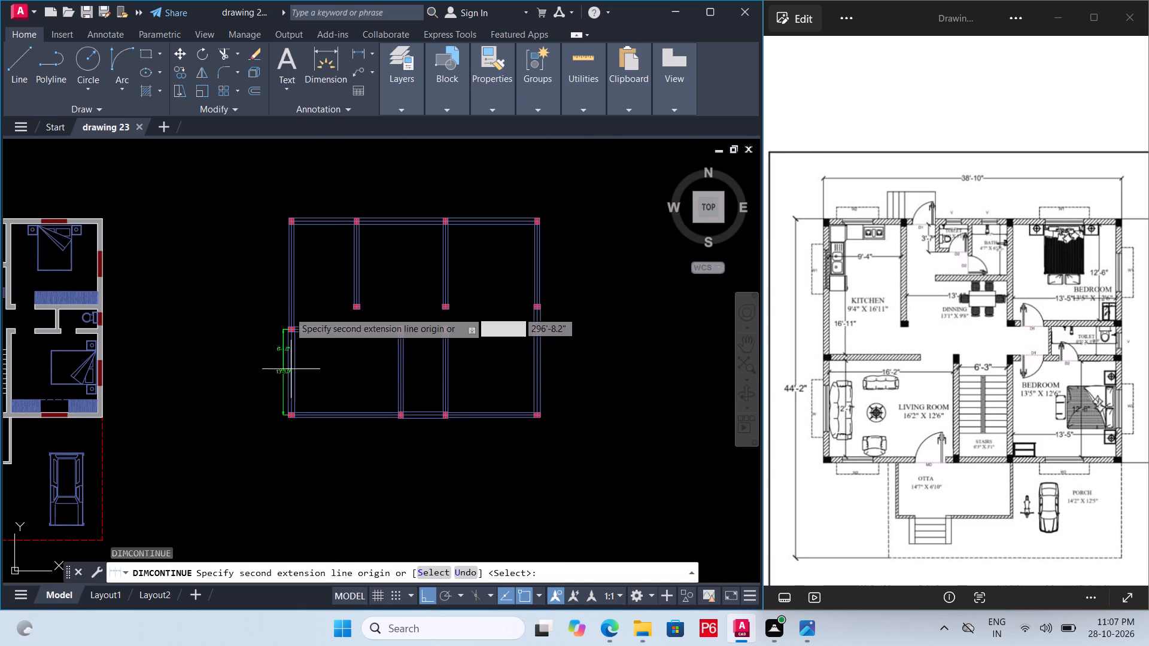
scroll(351, 322, up, 5)
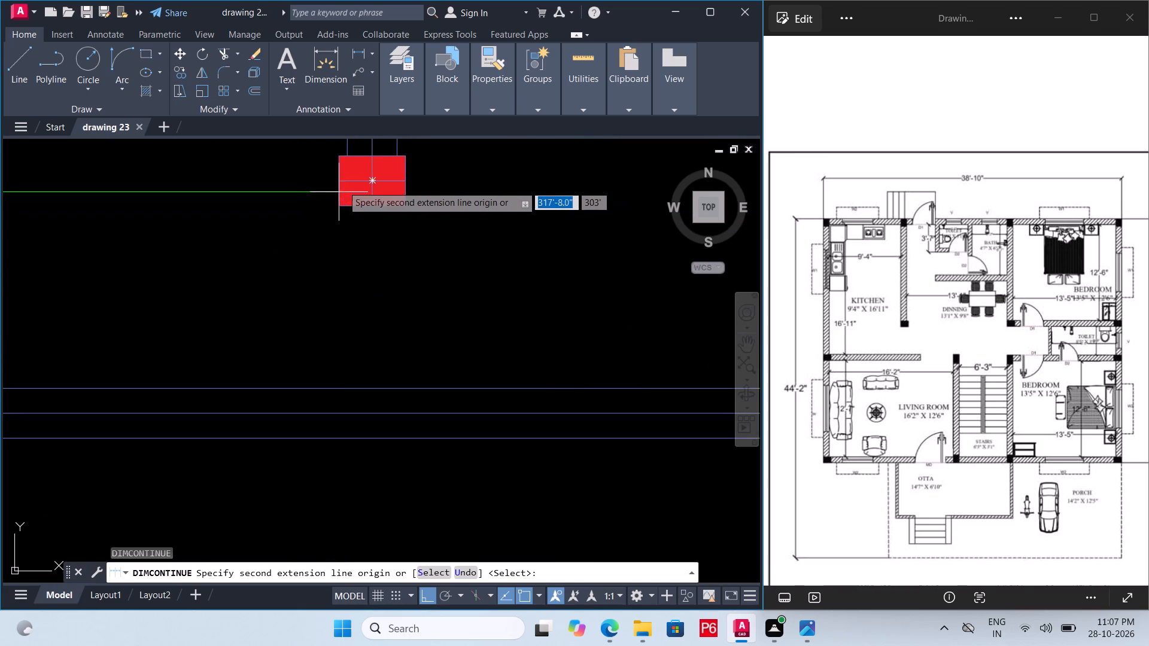
click(344, 178)
scroll(326, 374, down, 3)
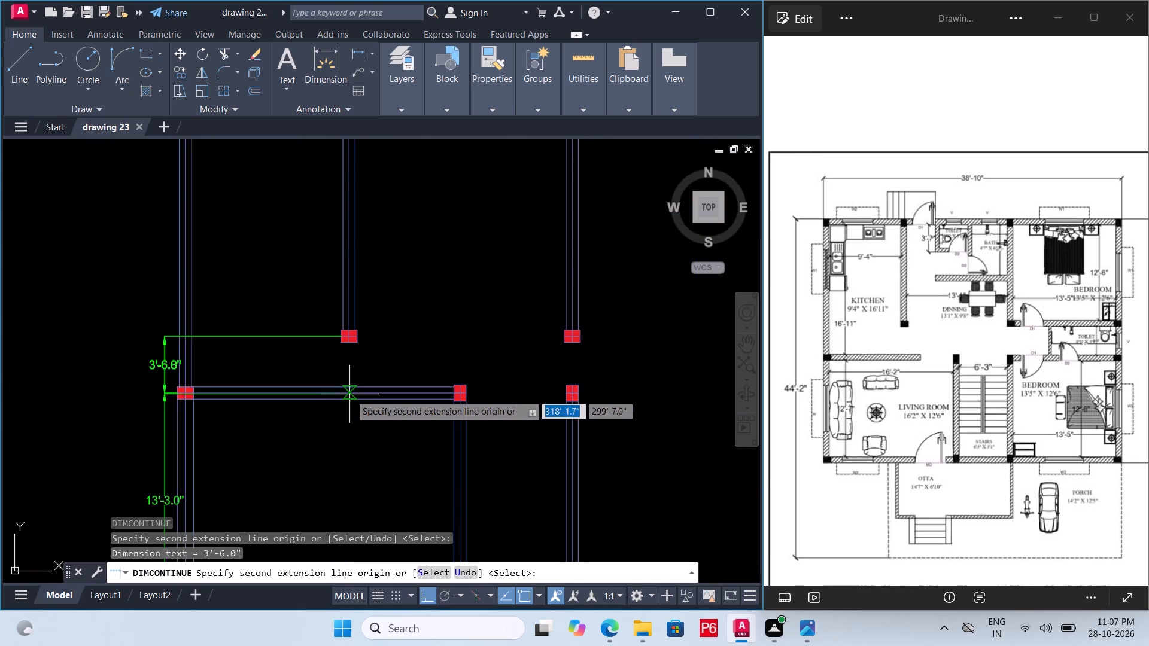
scroll(279, 360, down, 2)
scroll(245, 271, up, 5)
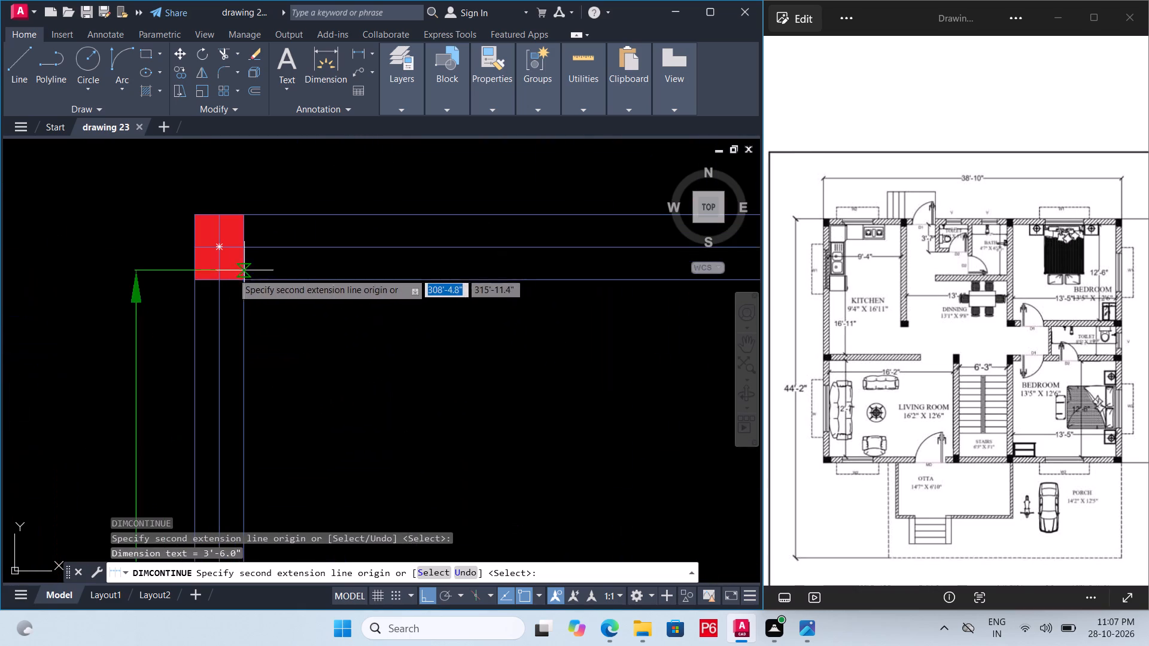
click(191, 245)
scroll(211, 209, down, 4)
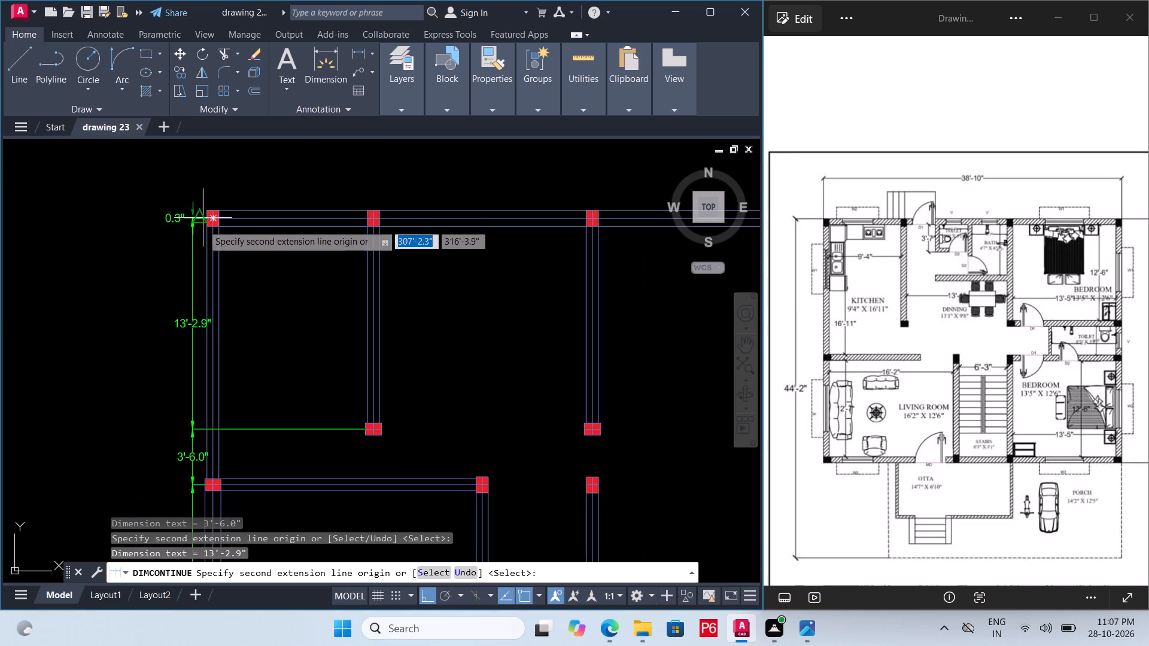
key(ctrl+s)
key(ctrl+s)
key(ctrl+s)
key(ctrl+s)
Add a horizontal linear dimension above the north wall, between the top side midpoints of the northwest column and the kitchen's northeast column.
scroll(141, 298, down, 2)
scroll(181, 273, up, 4)
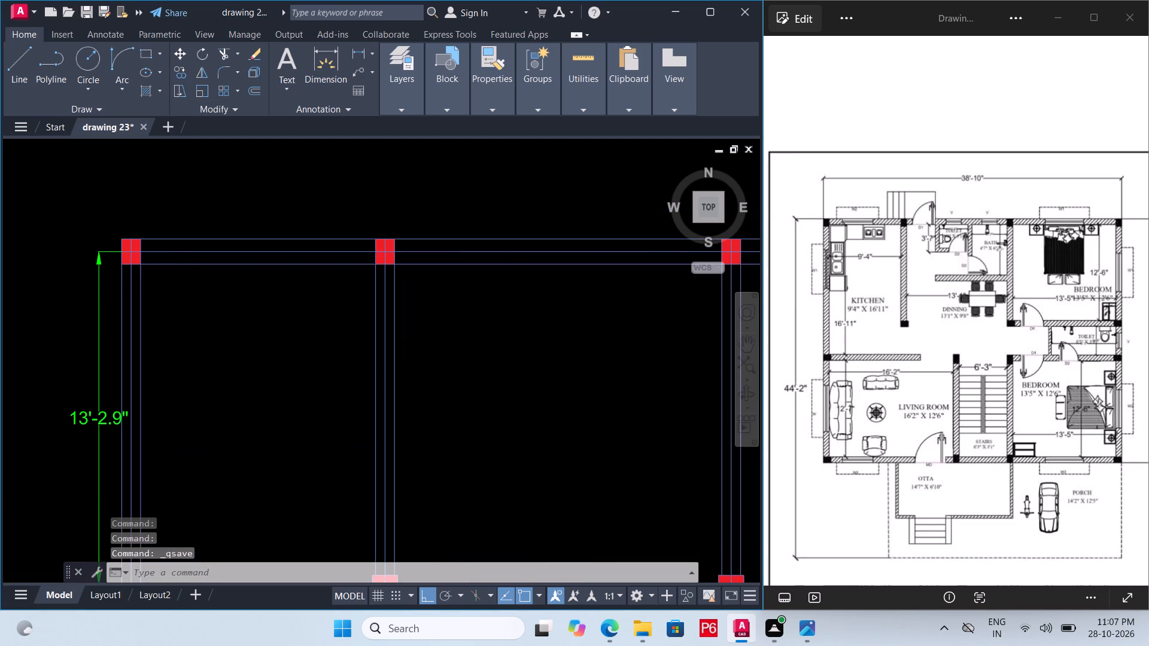
text(DIMLIN)
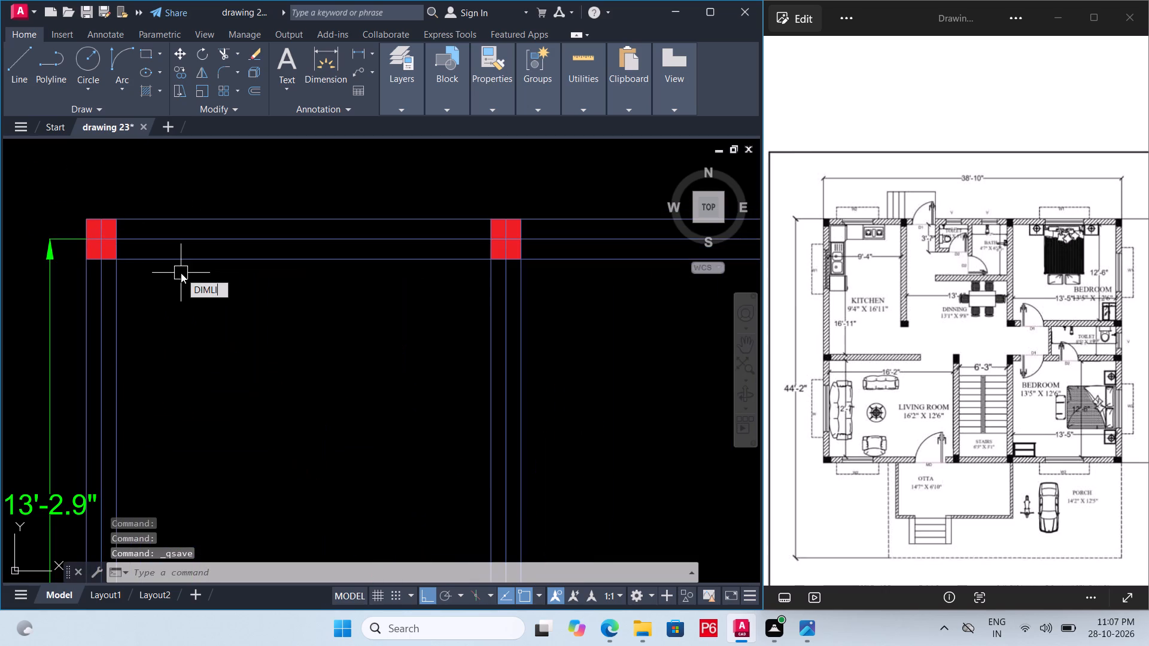
key(space)
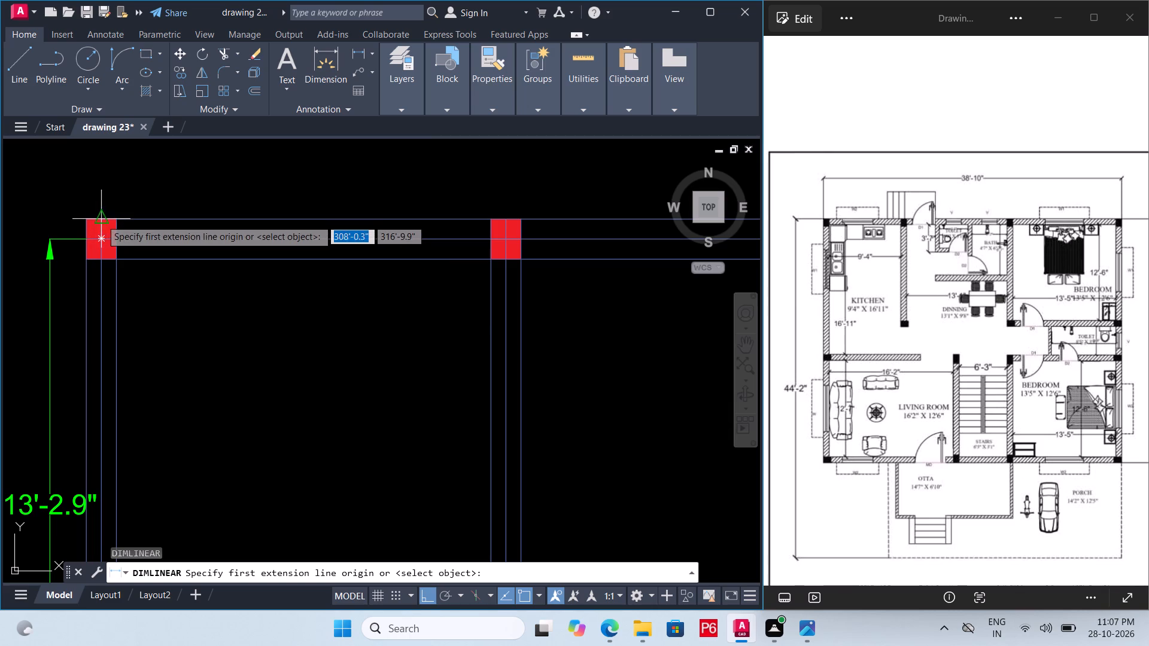
click(101, 220)
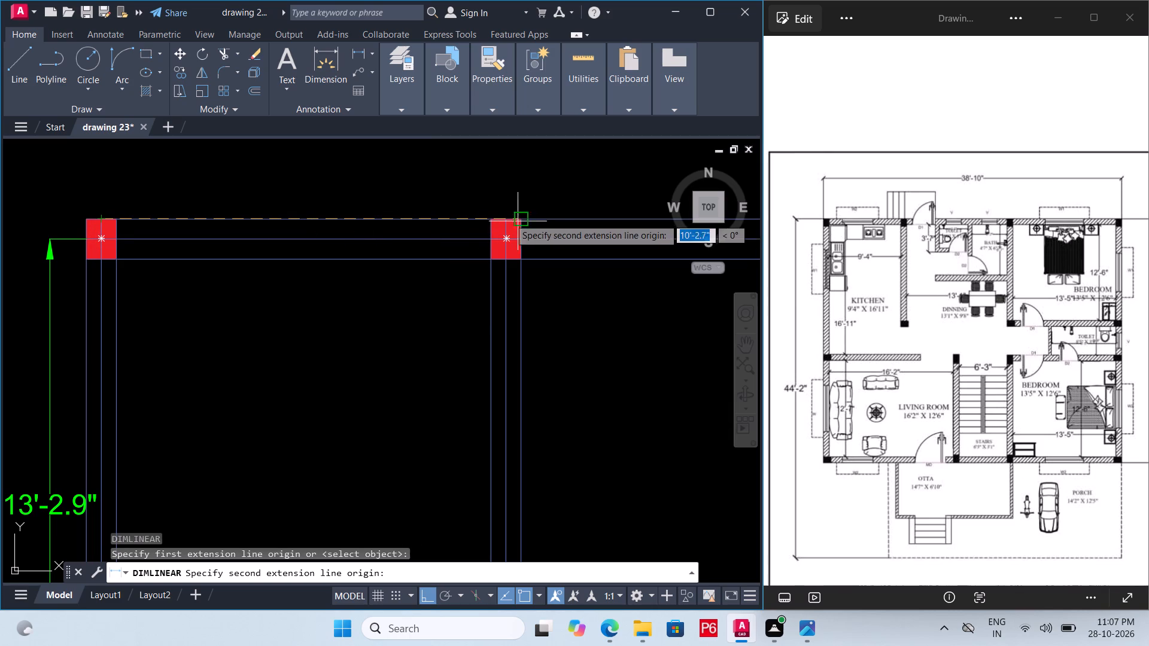
click(504, 218)
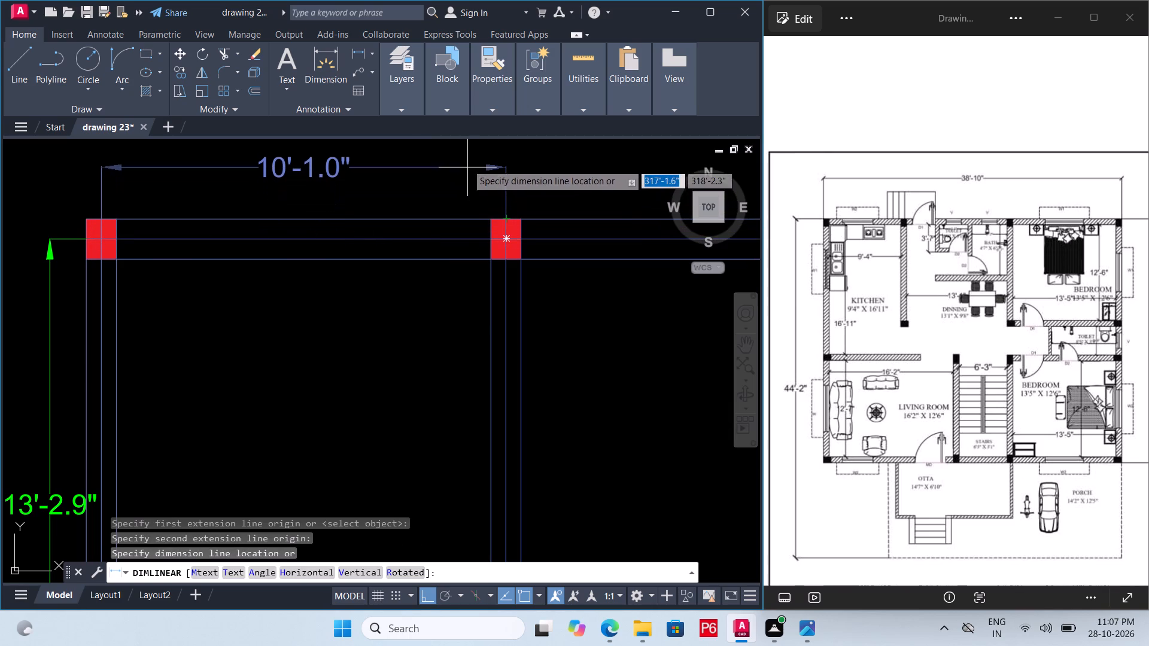
click(467, 164)
key(Escape)
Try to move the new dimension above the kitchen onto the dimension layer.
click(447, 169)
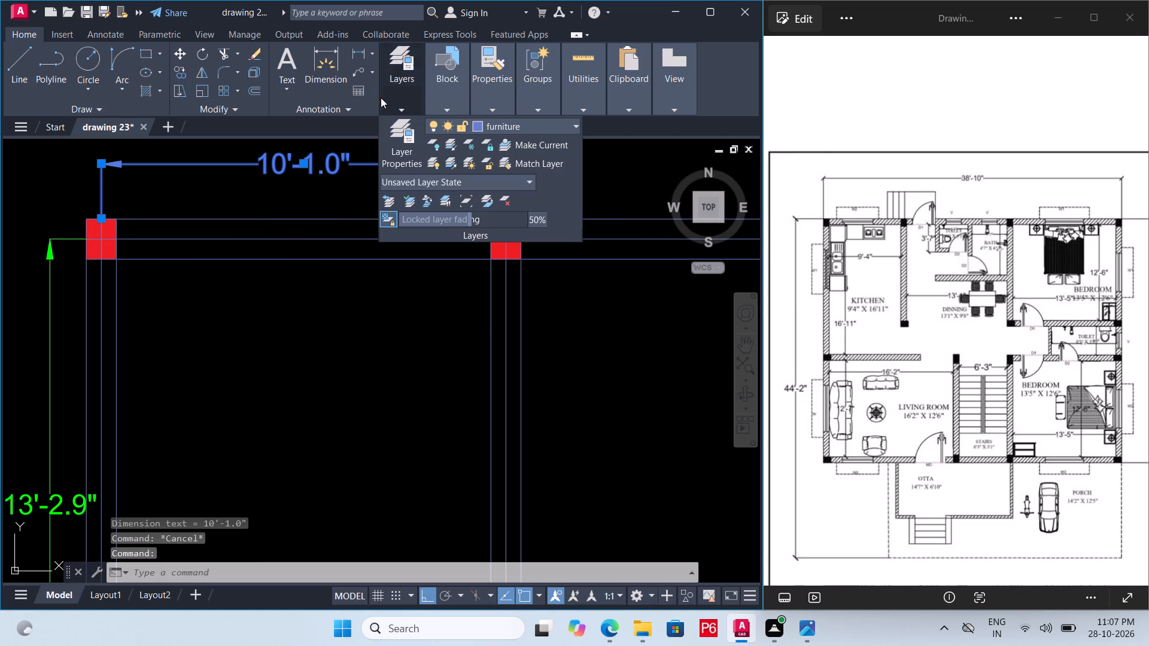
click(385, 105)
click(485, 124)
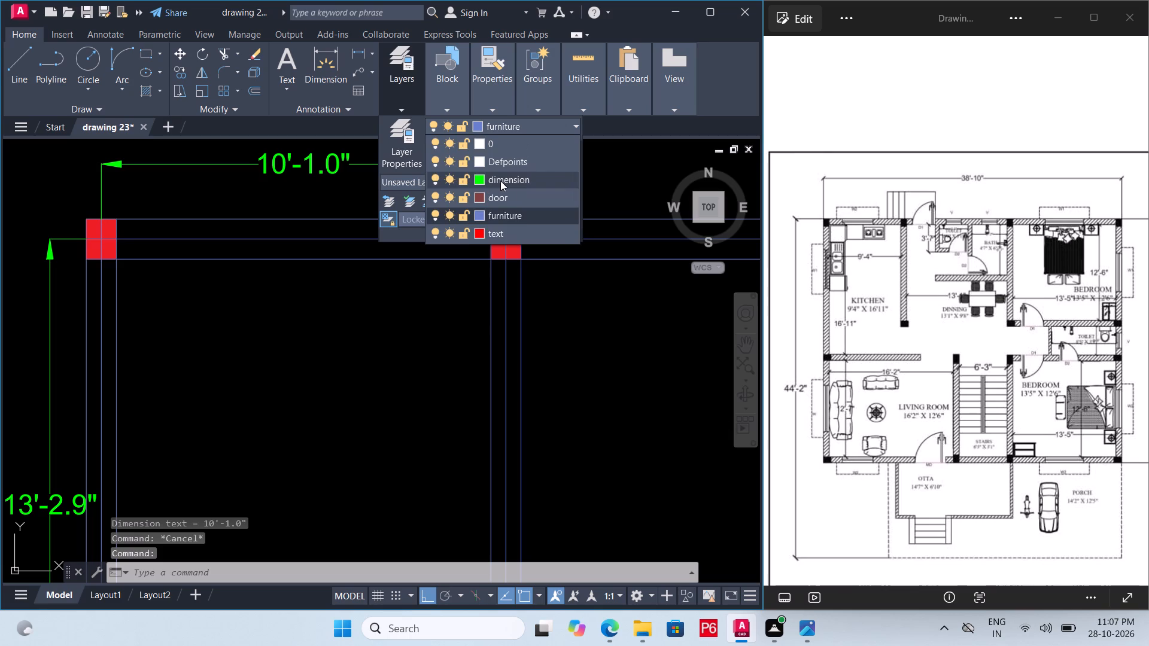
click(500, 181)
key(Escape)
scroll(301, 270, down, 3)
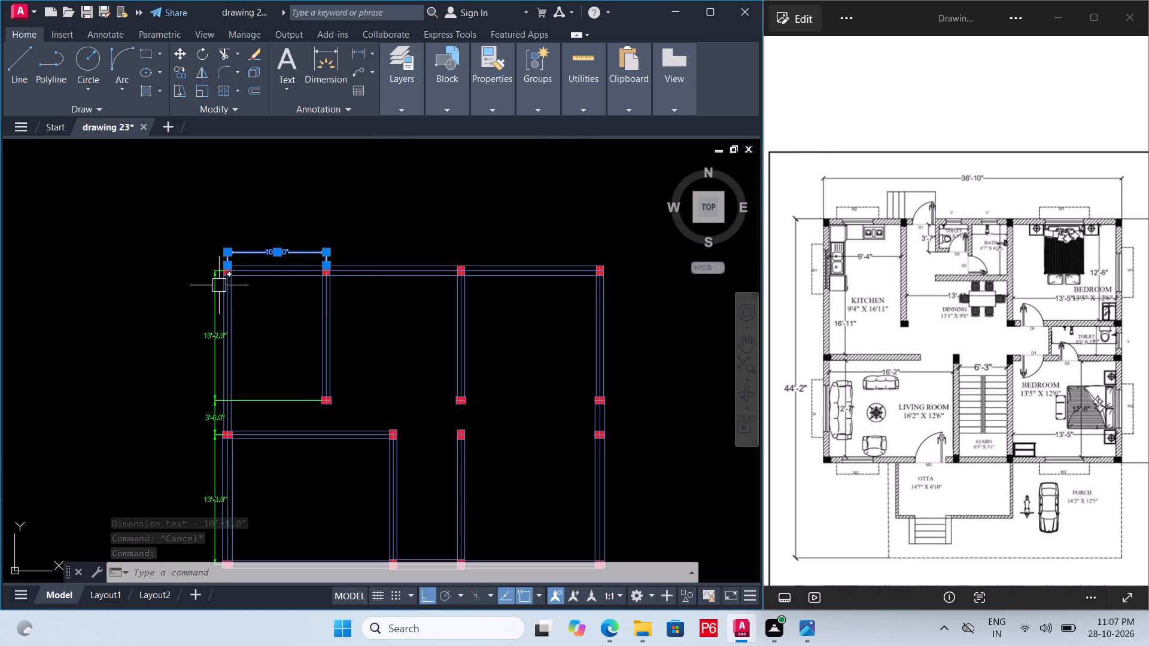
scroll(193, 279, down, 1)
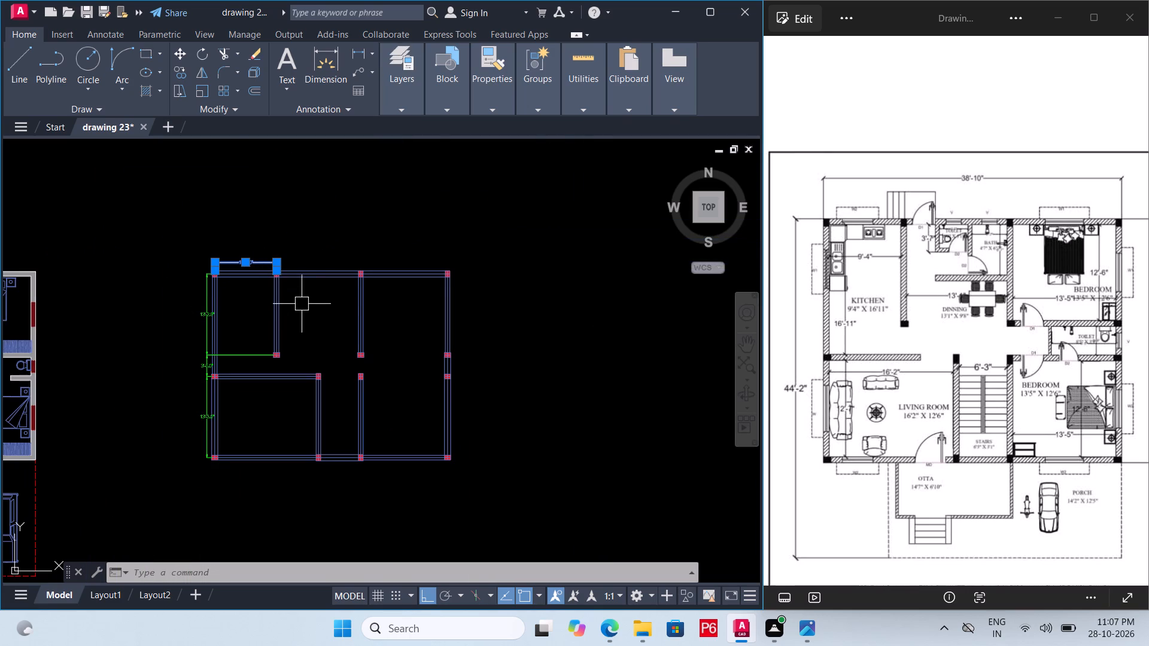
Continue the north dimension to the living room's northeast column, the bedroom wall's north column and the northeast column, at their top midpoints, and save.
text(DEIMCONT)
key(space)
scroll(307, 290, up, 2)
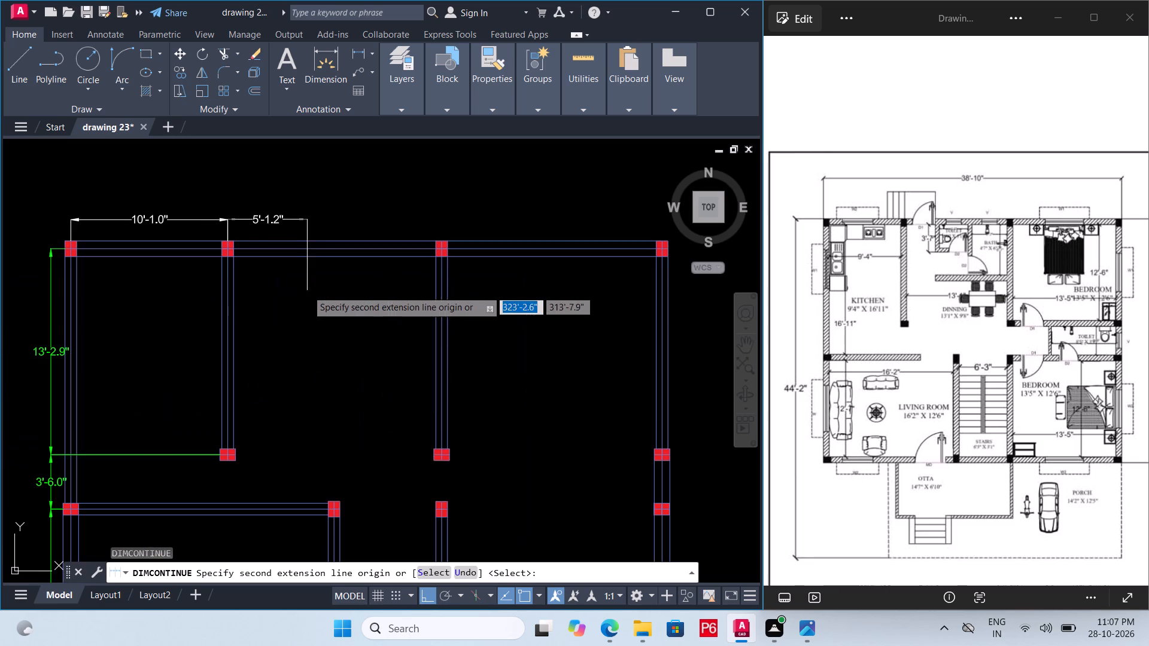
scroll(329, 517, up, 4)
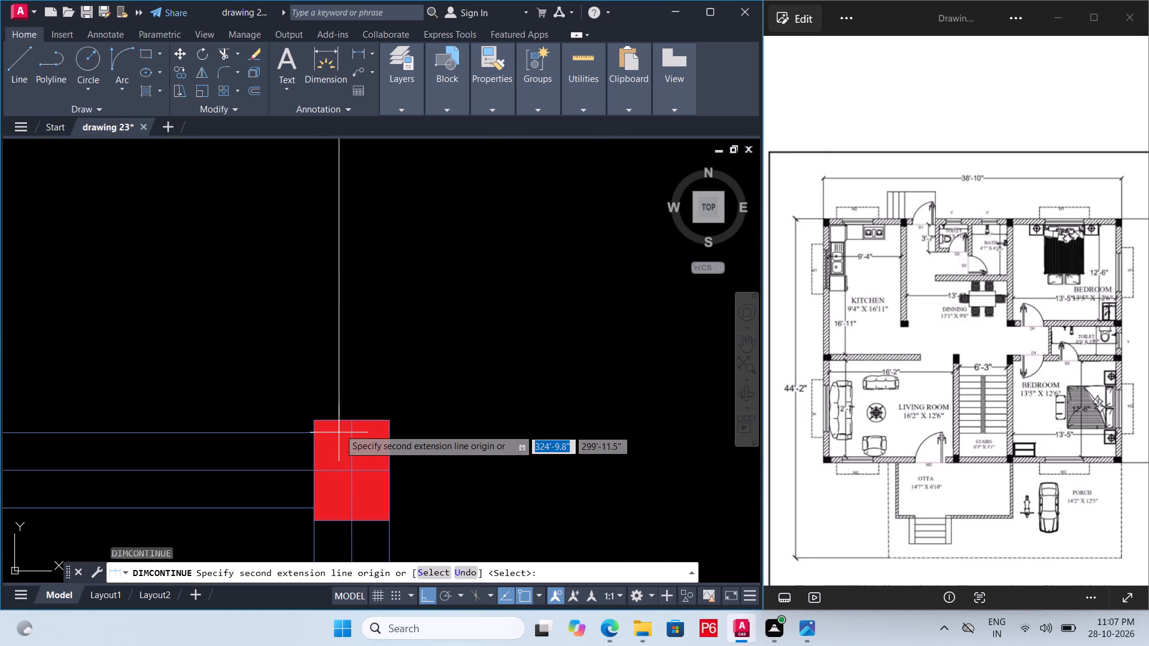
click(351, 418)
scroll(196, 427, down, 4)
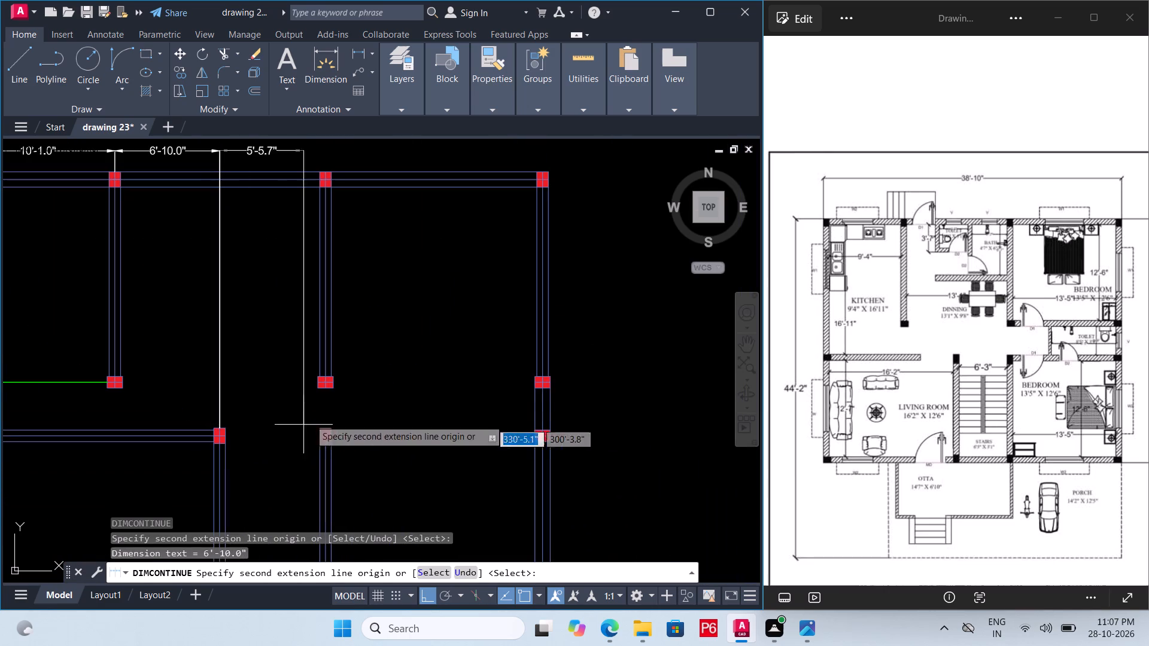
scroll(327, 151, up, 2)
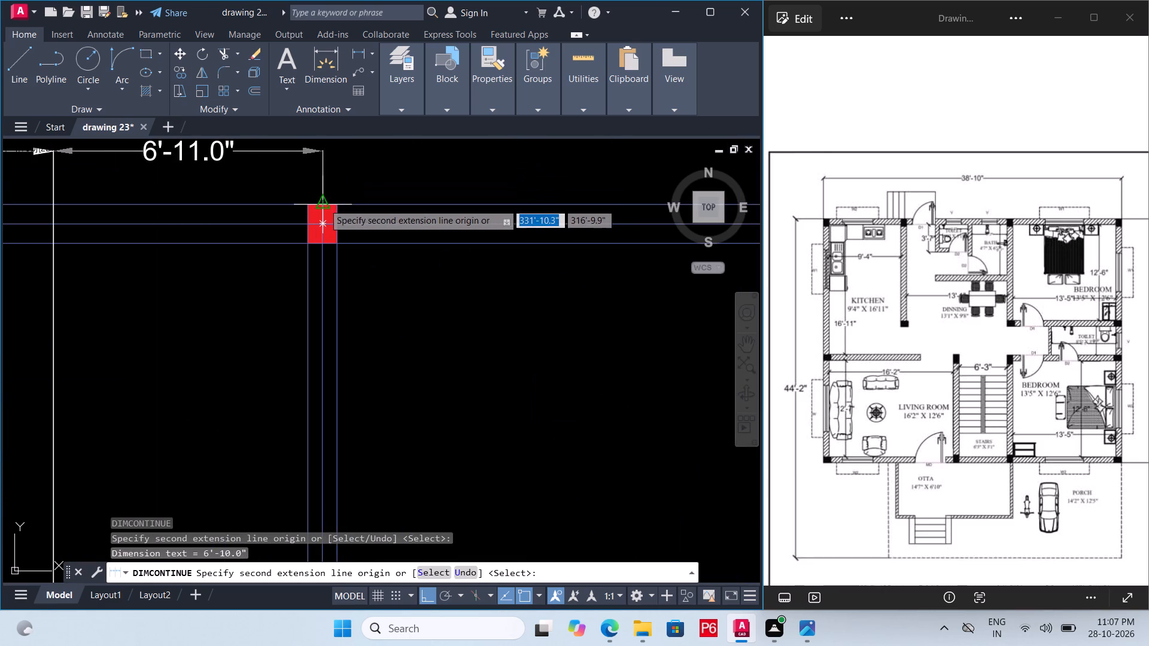
click(324, 203)
scroll(199, 200, down, 3)
scroll(352, 194, up, 1)
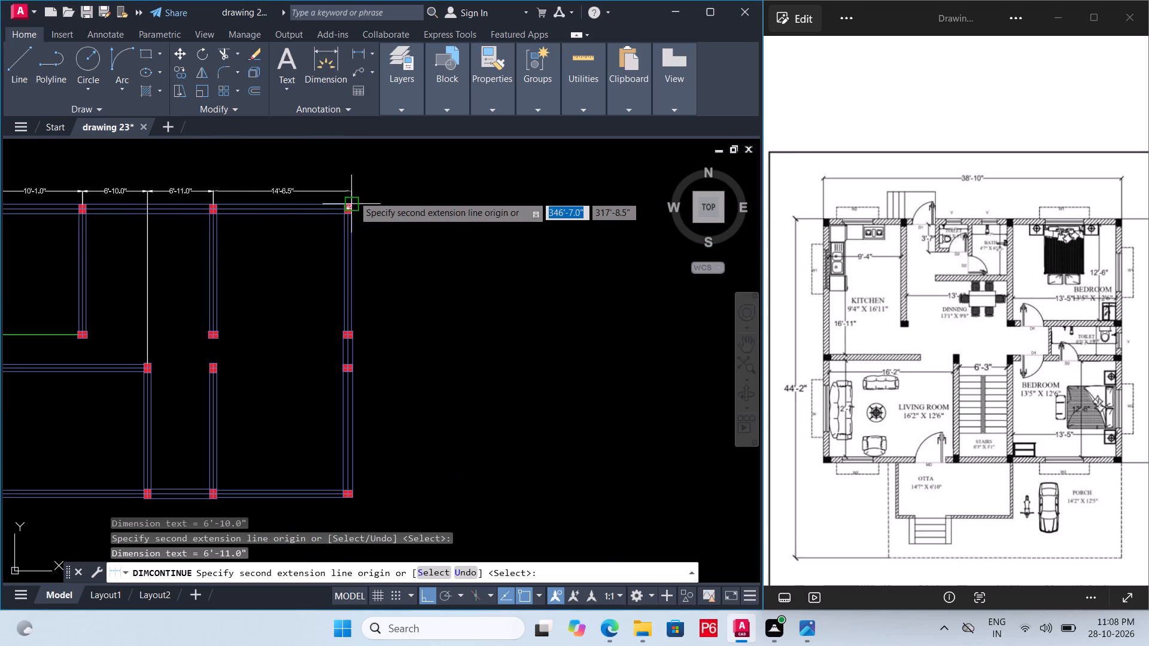
scroll(352, 194, up, 2)
click(330, 237)
scroll(342, 235, down, 3)
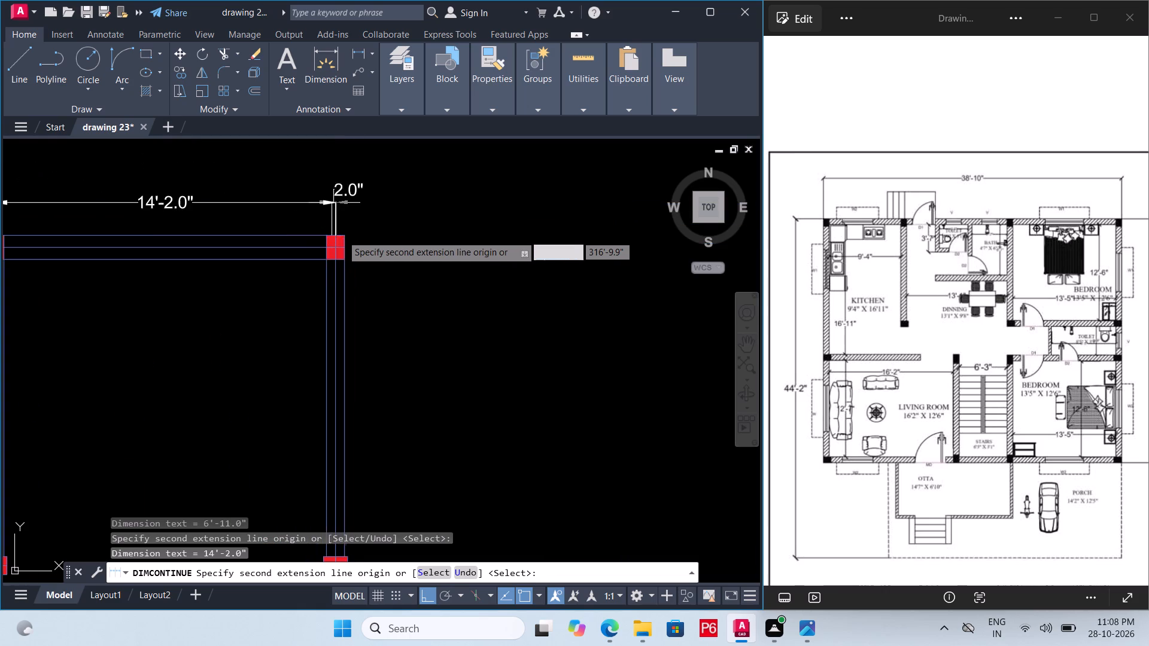
key(ctrl+s)
key(ctrl+s)
key(ctrl+s)
ctrl+scroll(392, 245, down, 4)
key(ctrl+s)
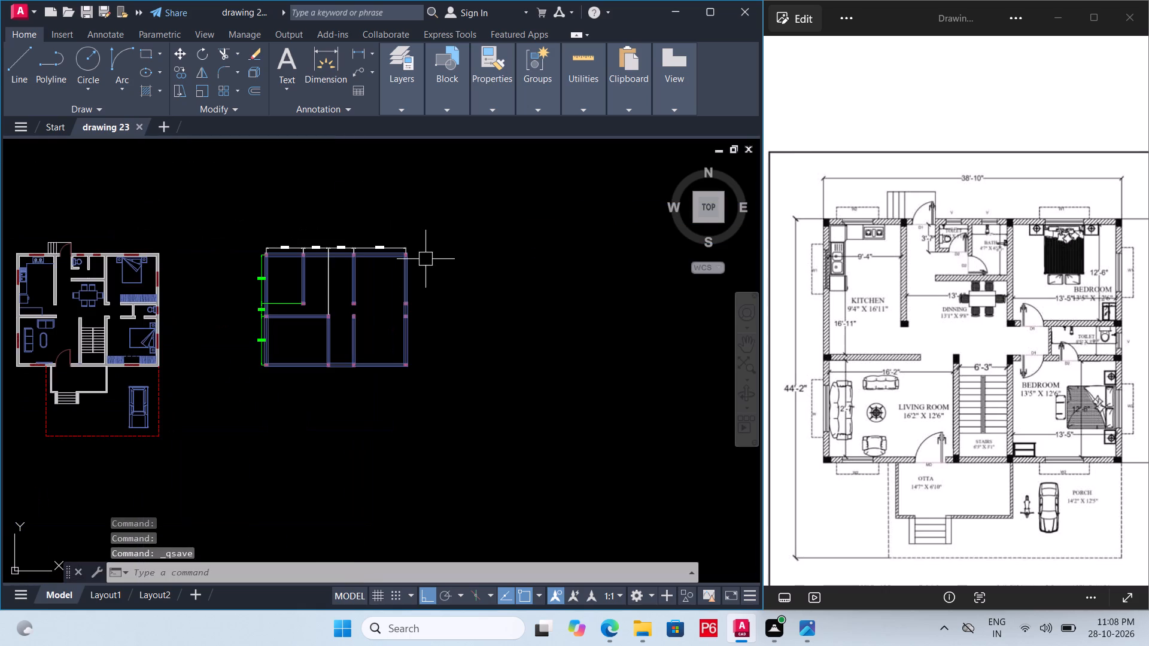
Move all four north side column spacing dimensions onto the dimension layer and save the drawing.
scroll(283, 255, up, 2)
click(288, 236)
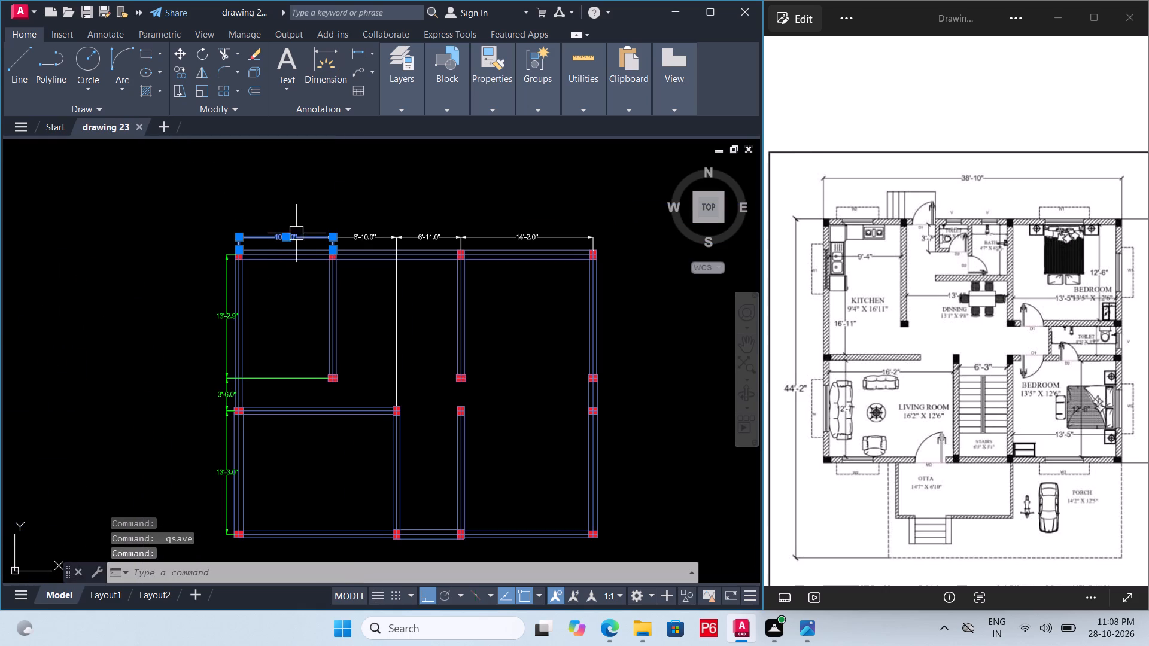
double_click(371, 231)
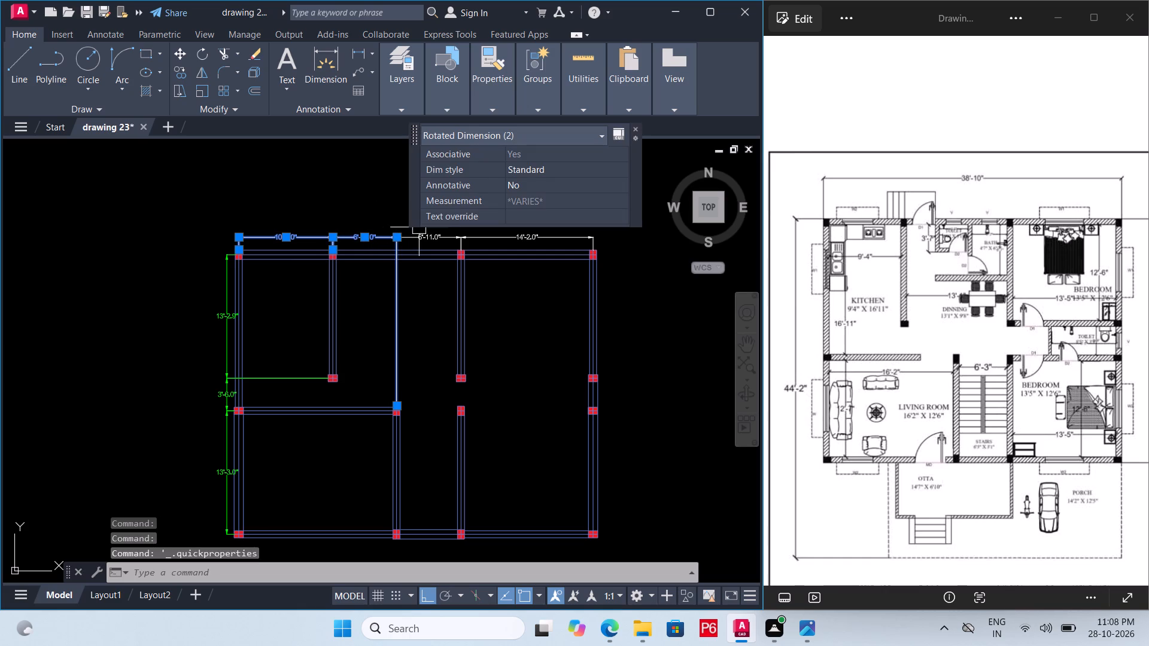
double_click(428, 235)
click(513, 235)
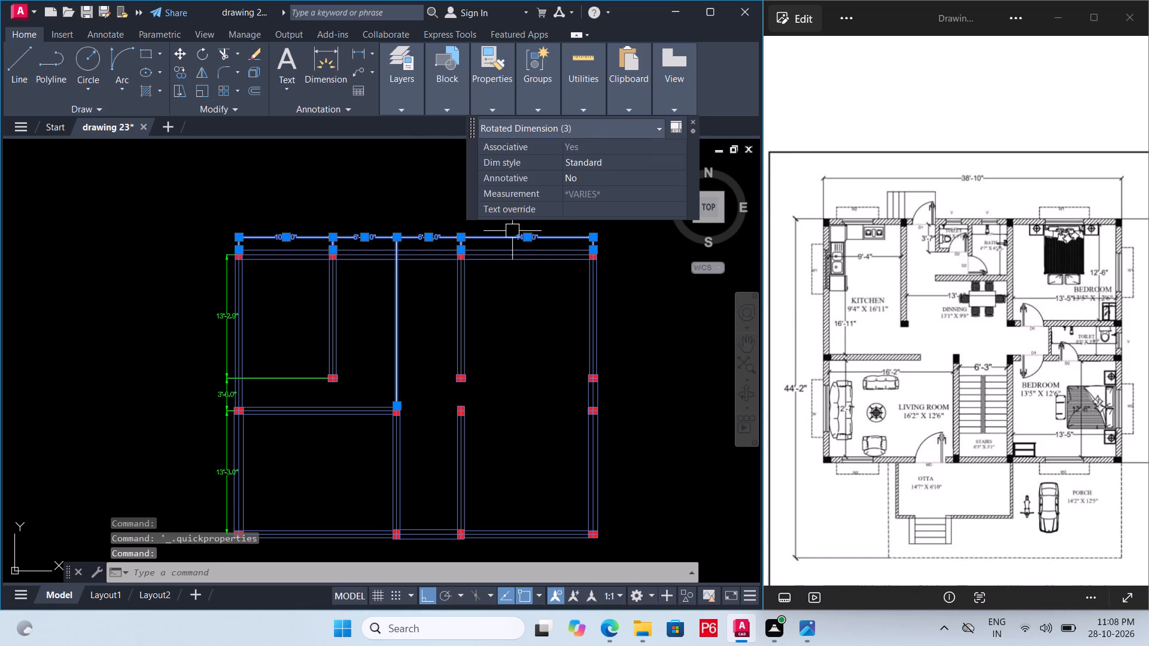
click(400, 105)
click(466, 129)
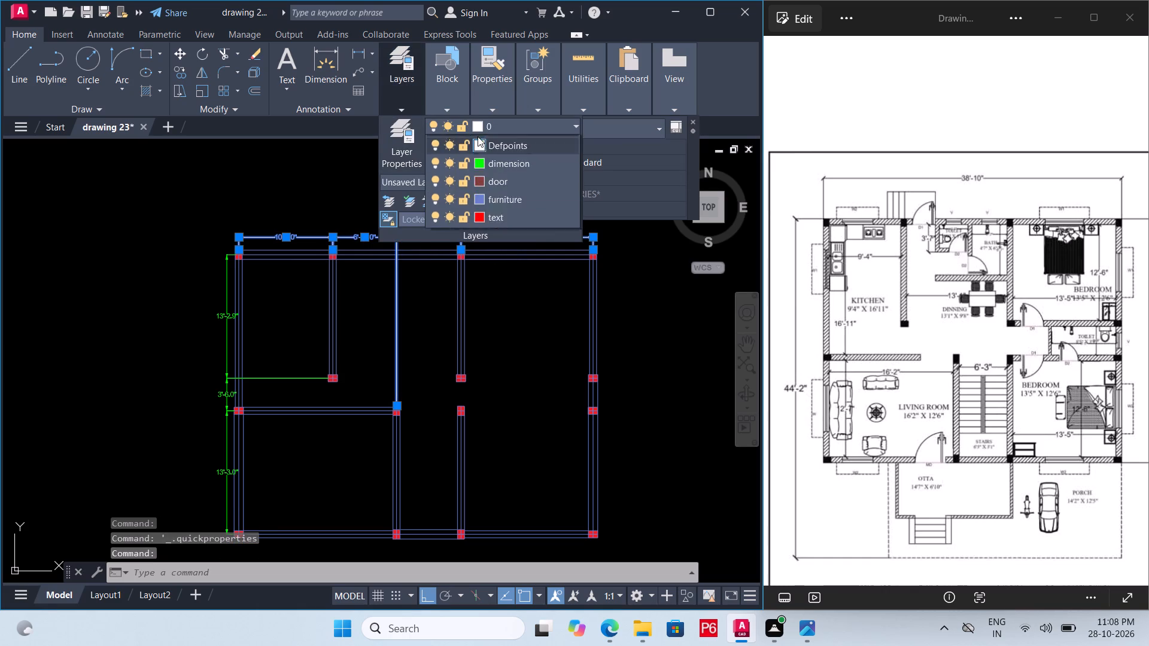
click(488, 182)
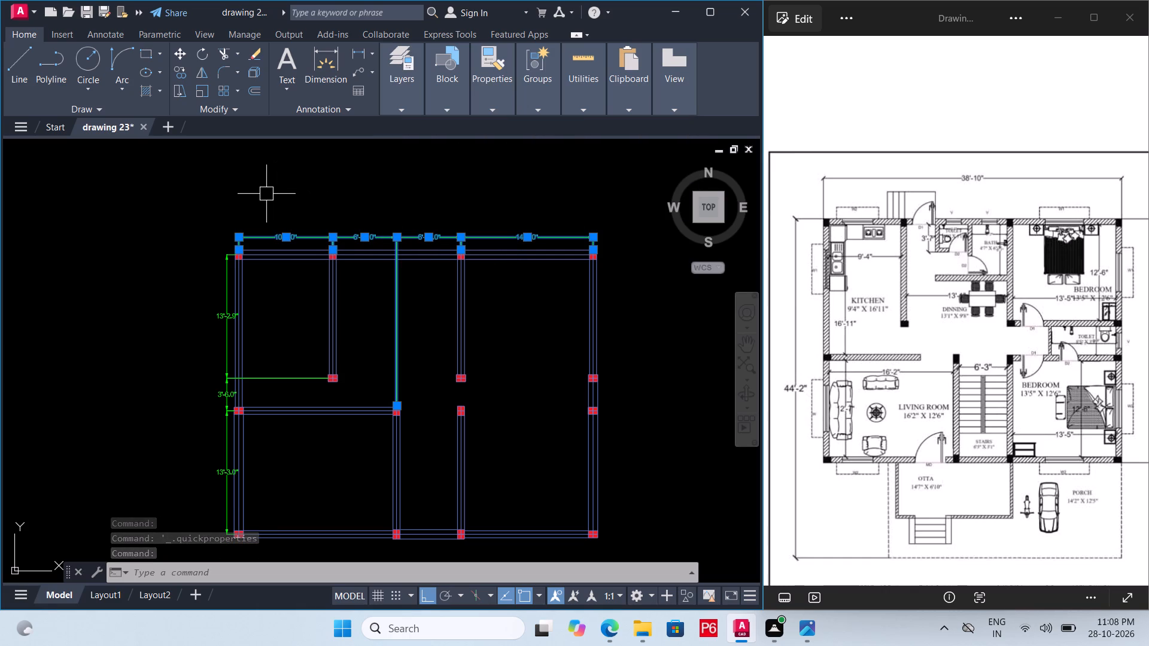
key(Escape)
key(ctrl+s)
key(ctrl+s)
key(ctrl+s)
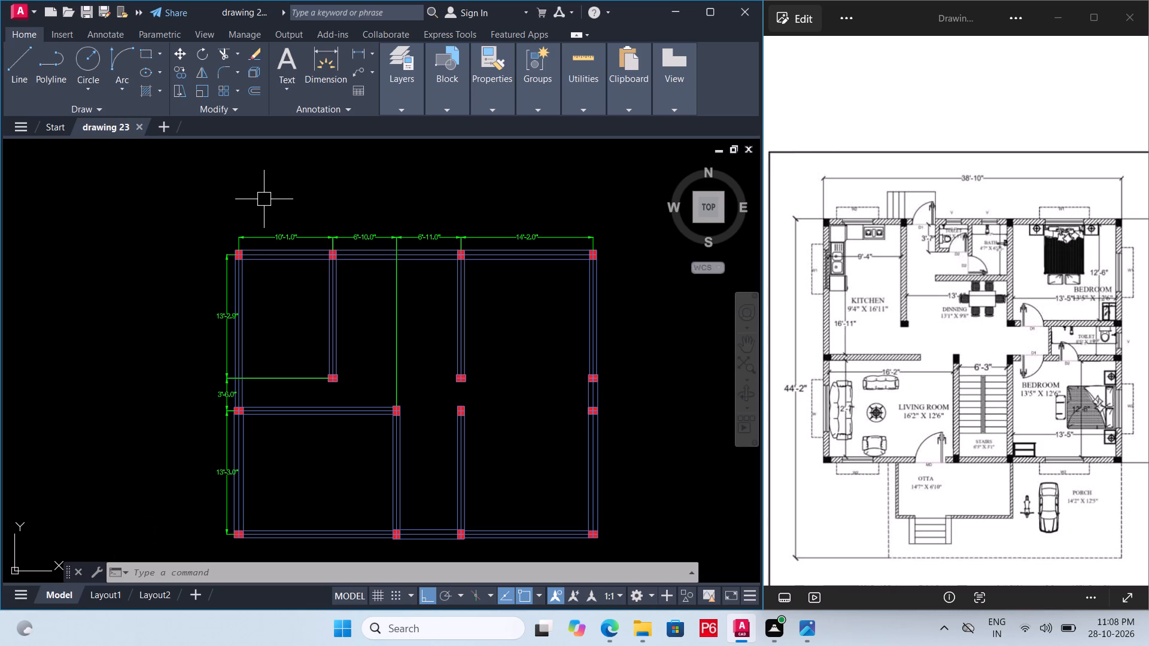
key(ctrl+s)
key(ctrl+s)
key(ctrl+s)
key(ctrl+s)
key(ctrl+s)
key(ctrl+s)
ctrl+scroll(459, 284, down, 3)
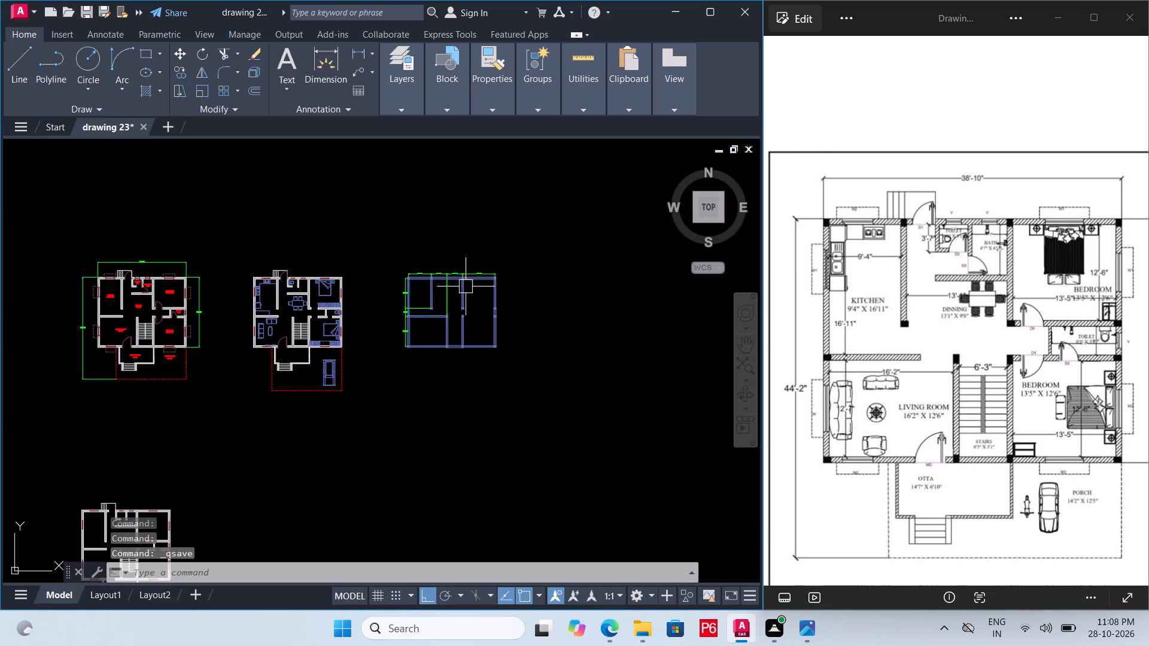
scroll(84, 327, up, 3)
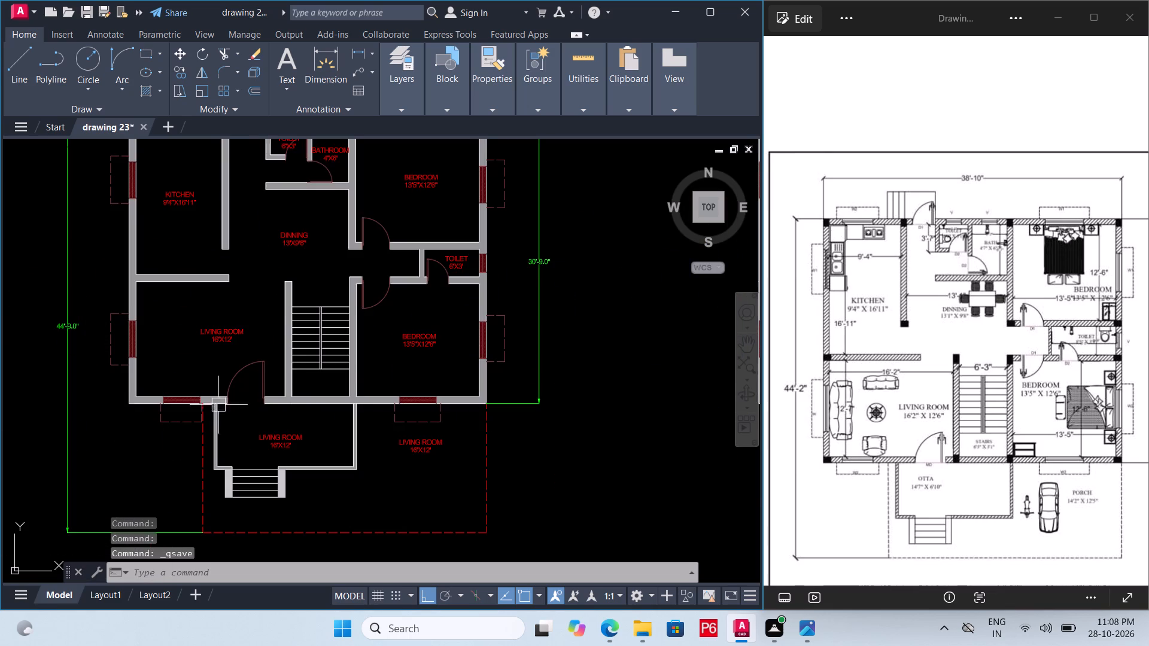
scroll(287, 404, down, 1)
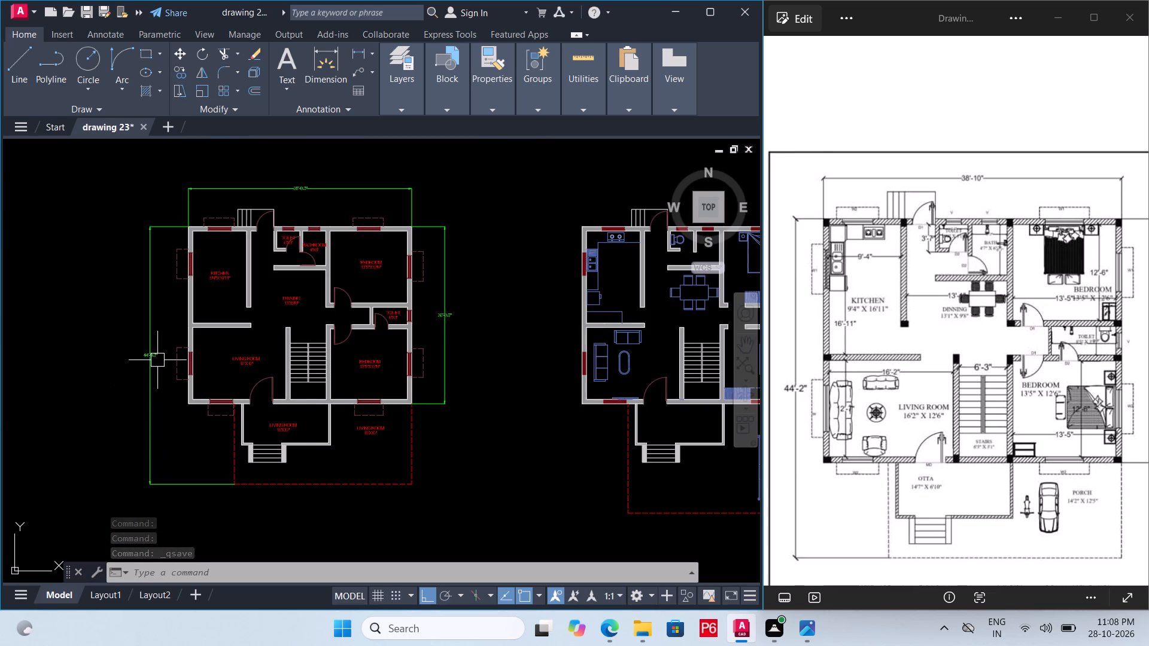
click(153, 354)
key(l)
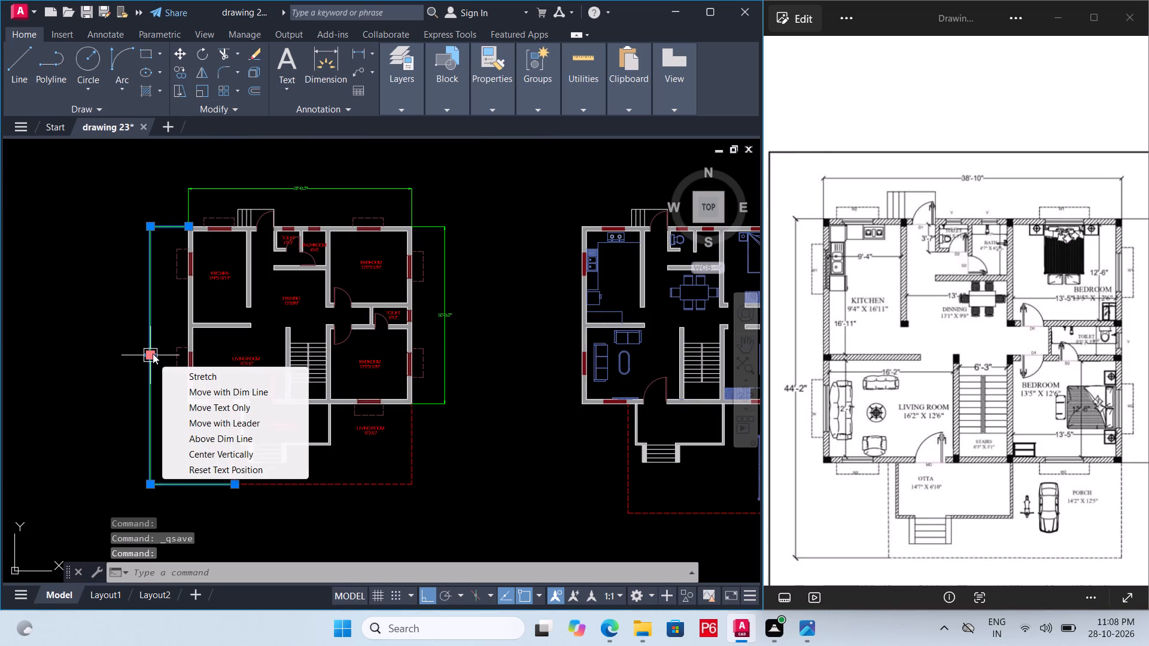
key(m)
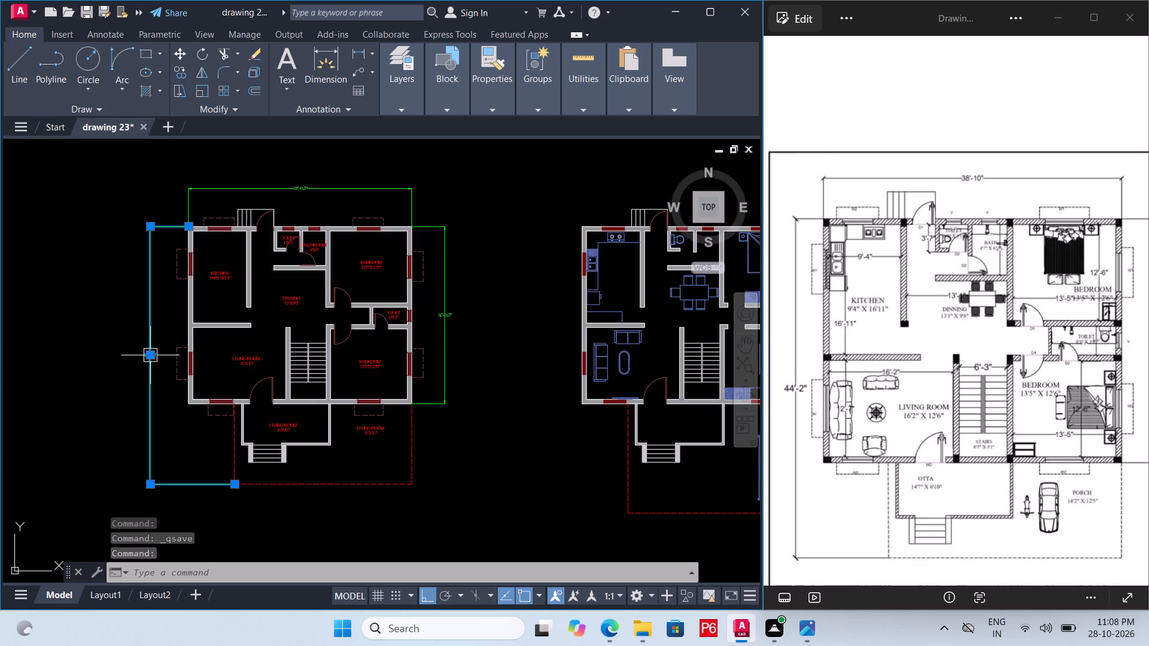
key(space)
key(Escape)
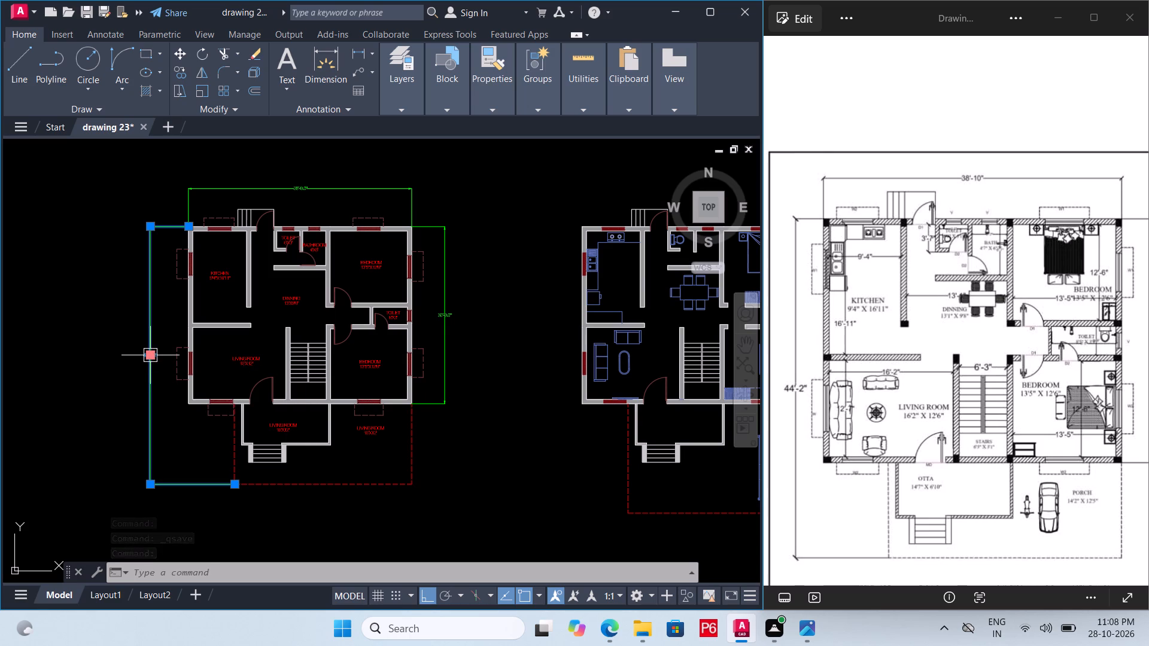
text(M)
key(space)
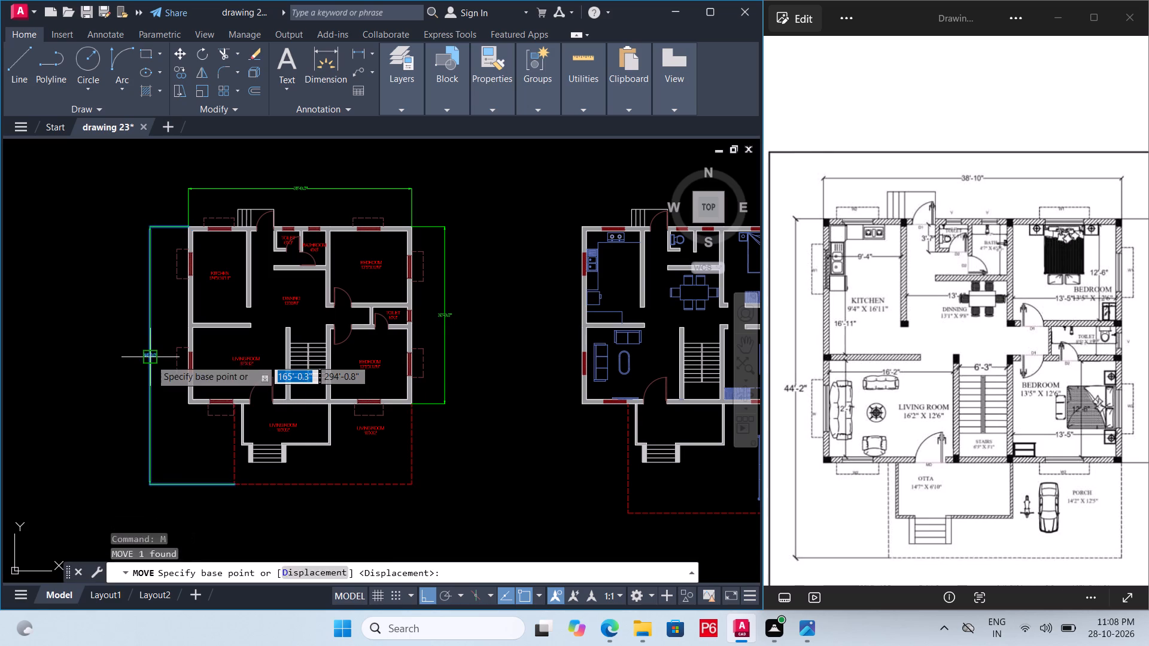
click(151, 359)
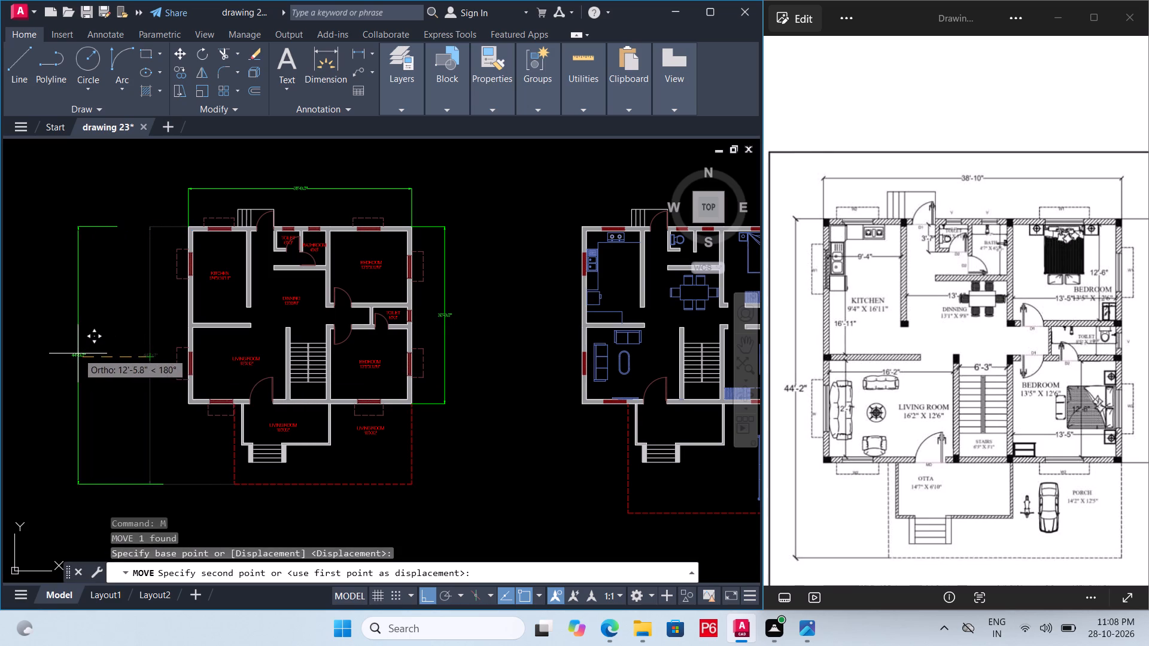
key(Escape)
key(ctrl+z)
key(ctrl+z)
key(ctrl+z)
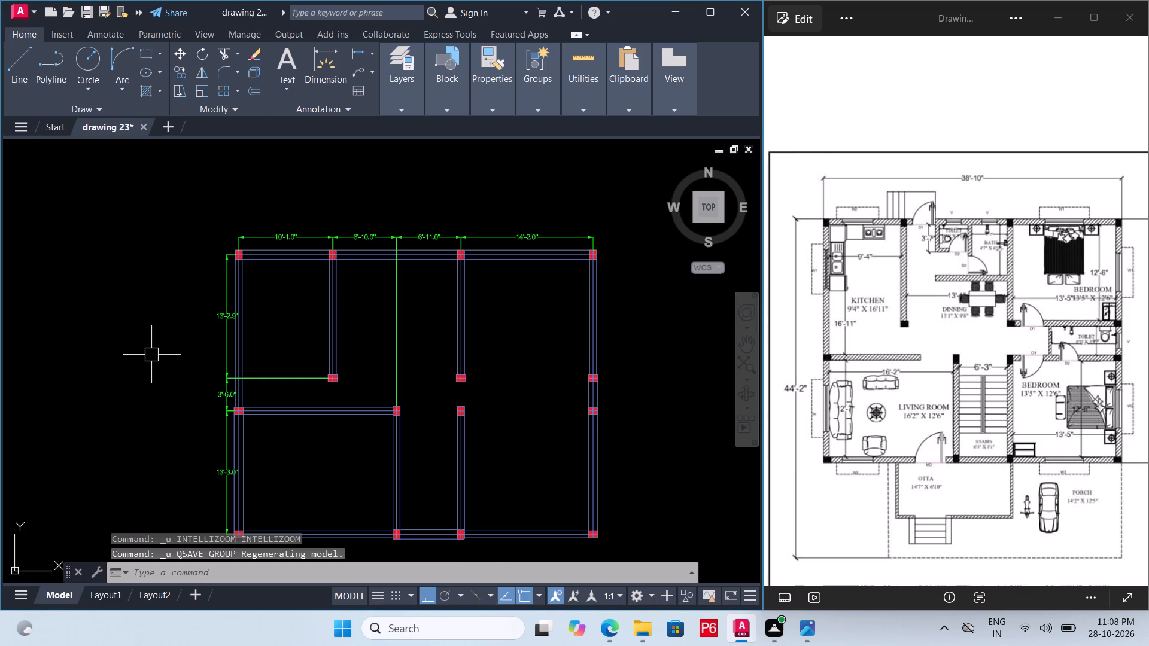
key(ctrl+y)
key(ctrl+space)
Examine the labelled ground floor plan with its overall outer dimensions and the area around its southwest corner.
scroll(402, 321, down, 2)
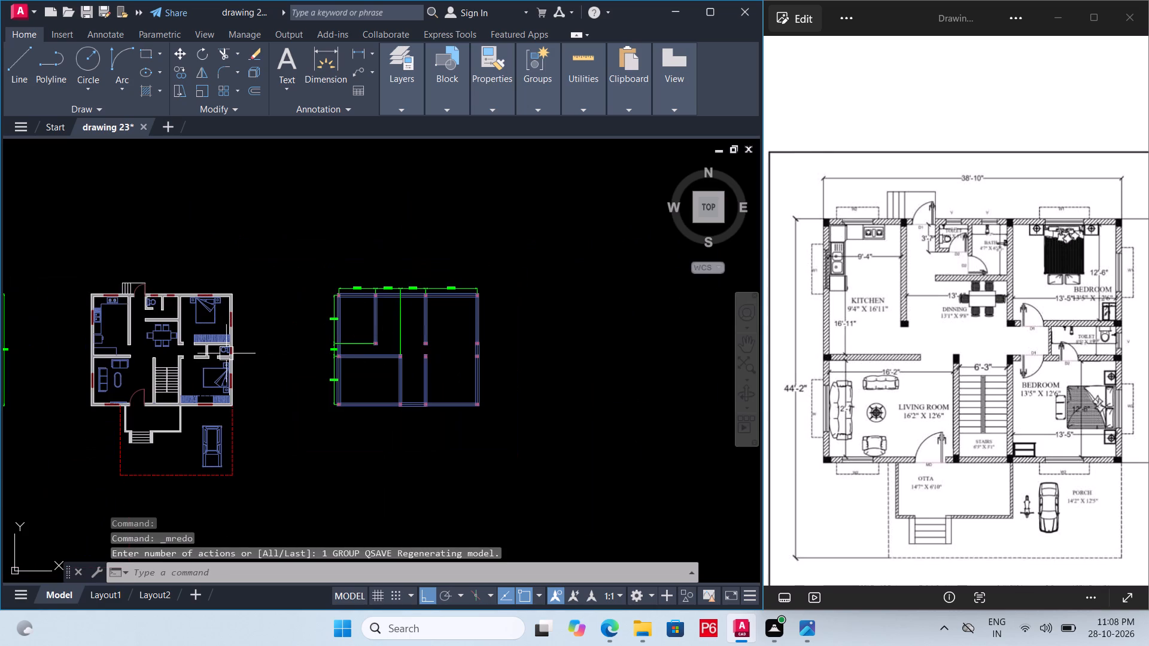
scroll(381, 338, down, 2)
scroll(162, 343, up, 3)
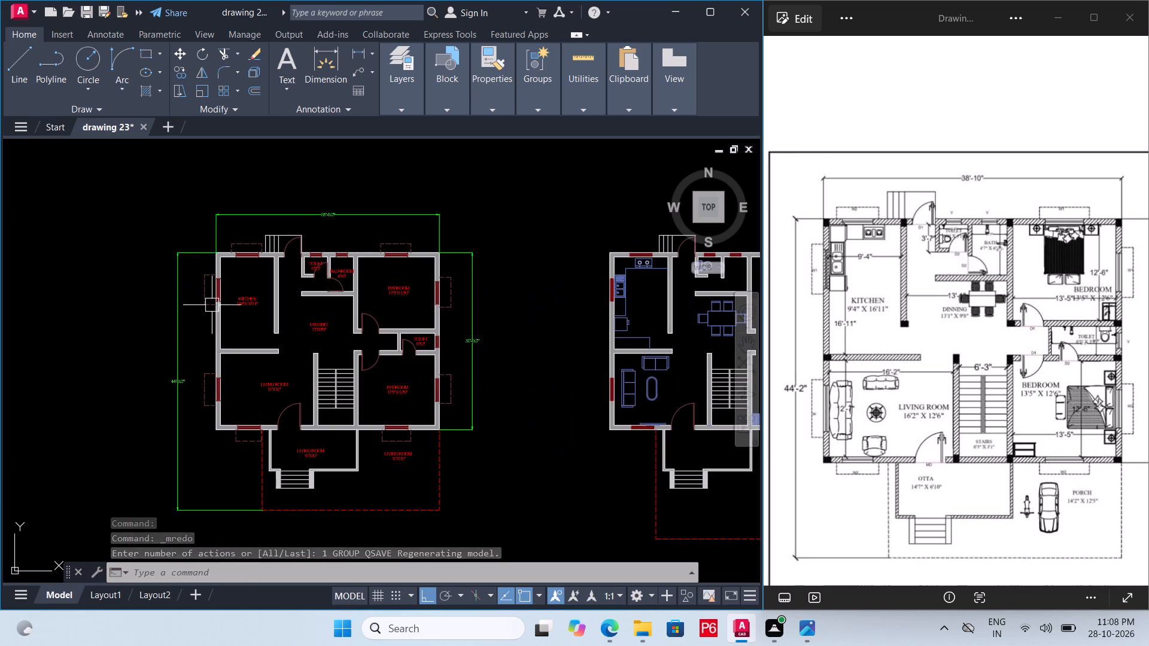
scroll(214, 295, up, 1)
scroll(251, 257, down, 2)
scroll(244, 365, up, 4)
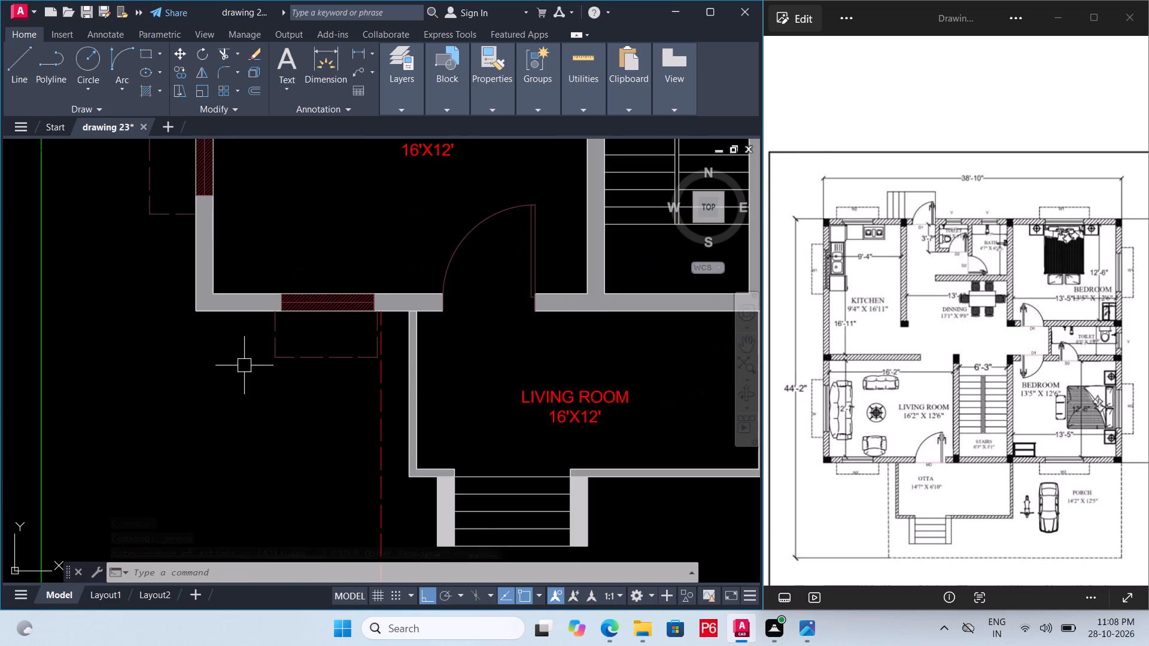
scroll(249, 425, down, 4)
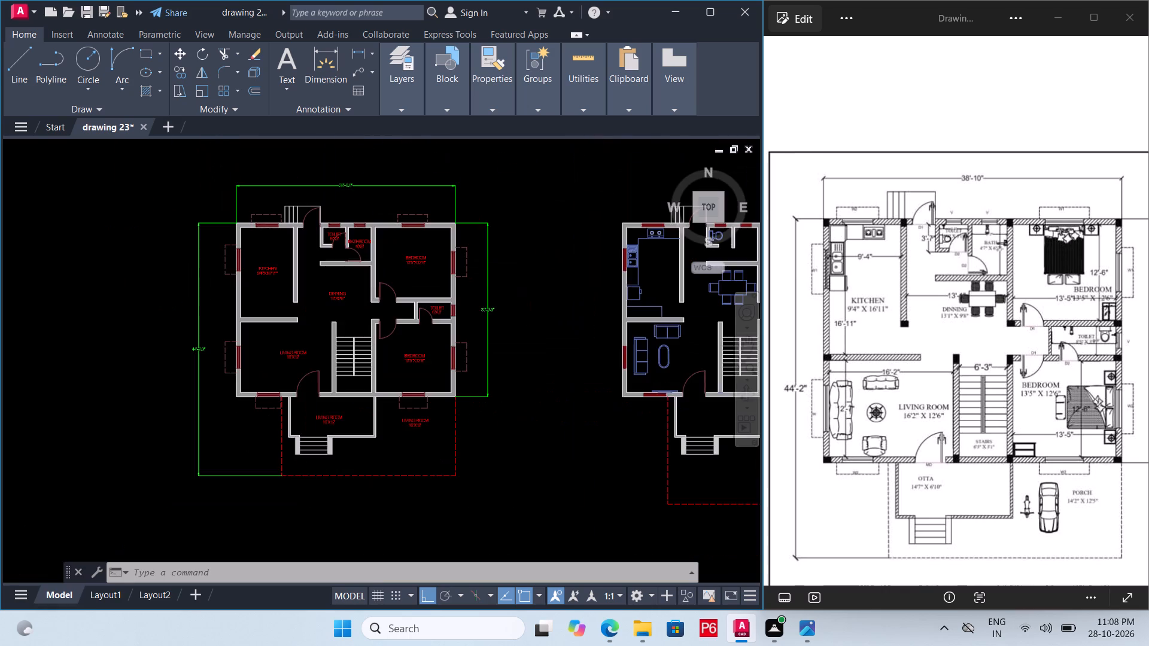
Save the drawing.
scroll(202, 334, down, 2)
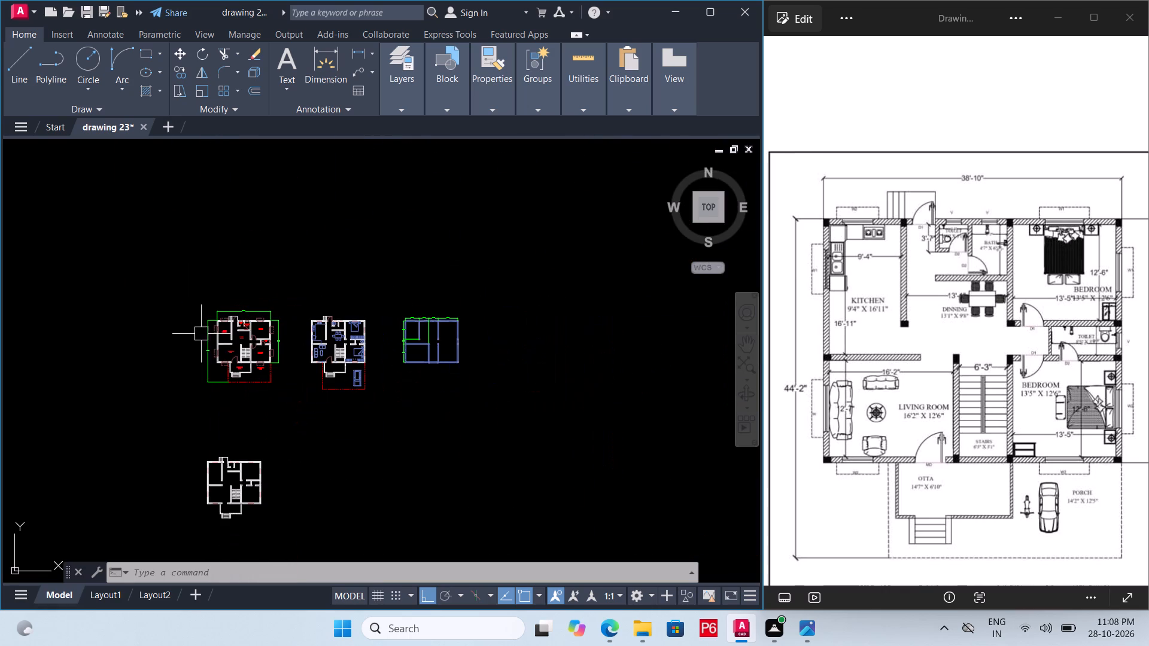
key(ctrl+s)
key(ctrl+s)
key(ctrl+s)
key(ctrl+s)
key(ctrl+s)
key(ctrl+s)
key(ctrl+s)
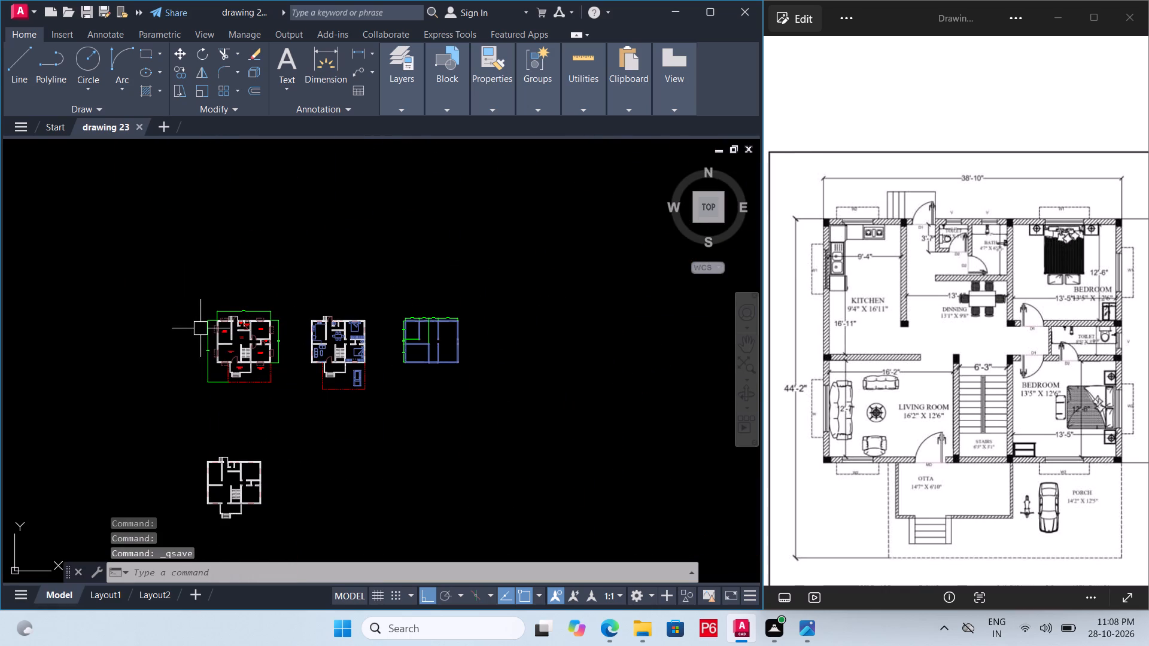
Copy the room label in the otta straight down about 23 ft to below the labelled ground floor plan, and save.
scroll(202, 327, down, 1)
scroll(235, 352, up, 6)
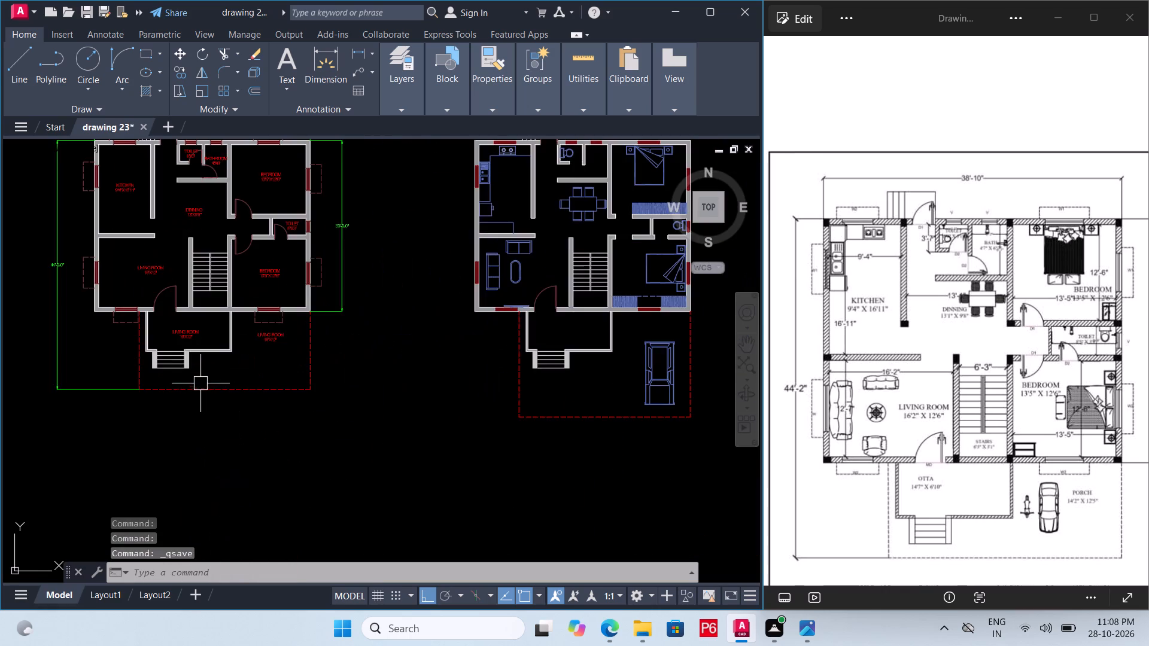
scroll(197, 371, up, 2)
click(177, 281)
text(CO)
key(space)
click(177, 281)
scroll(204, 230, down, 3)
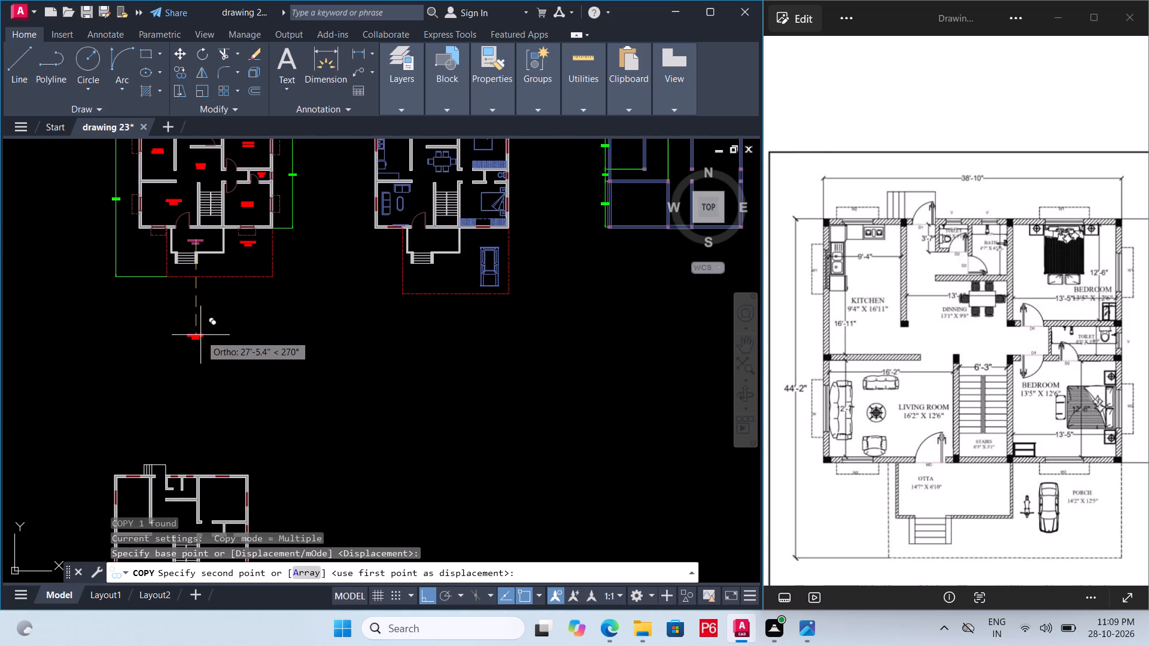
scroll(199, 334, up, 2)
click(194, 300)
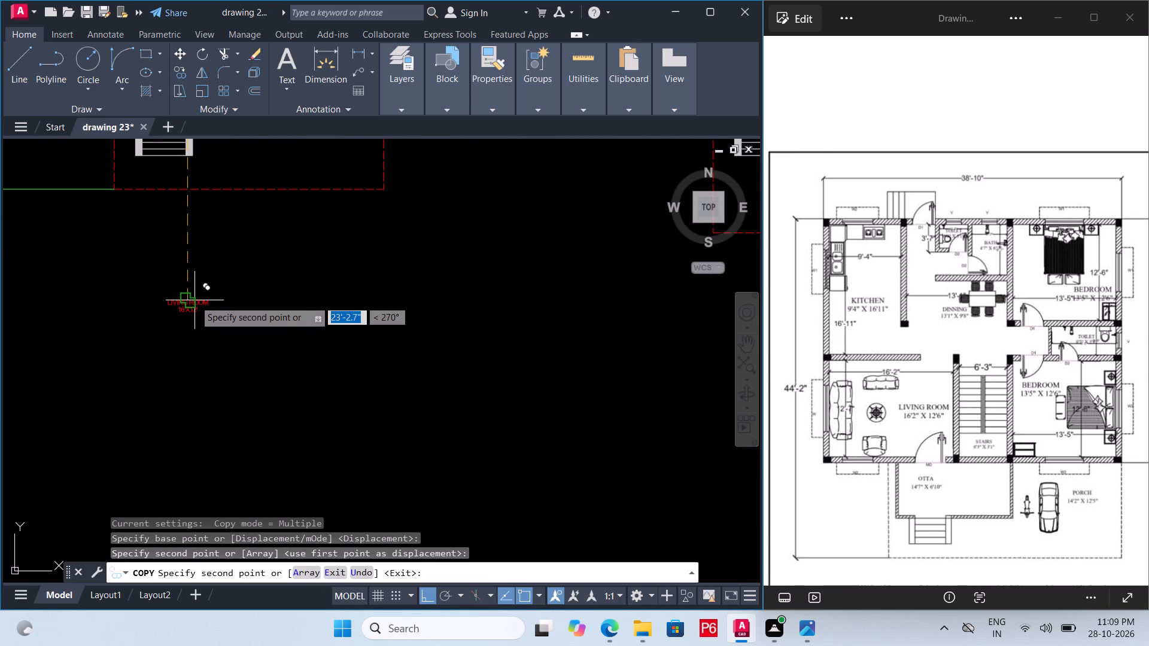
key(ctrl+s)
key(ctrl+s)
Replace the copied label's text with PLAN.
double_click(194, 300)
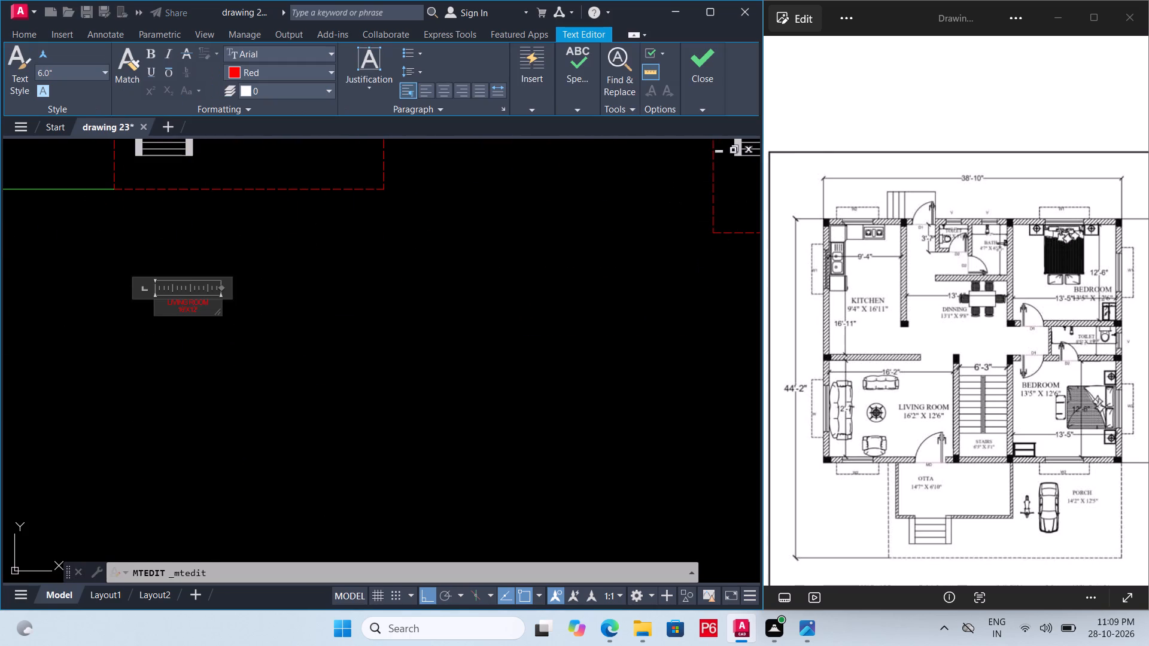
click(209, 312)
key(BackSpace)
key(BackSpace)
key(BackSpace)
key(BackSpace)
key(BackSpace)
key(BackSpace)
key(BackSpace)
key(BackSpace)
key(BackSpace)
key(BackSpace)
key(BackSpace)
key(BackSpace)
key(BackSpace)
key(BackSpace)
key(BackSpace)
key(BackSpace)
key(BackSpace)
key(BackSpace)
key(BackSpace)
key(BackSpace)
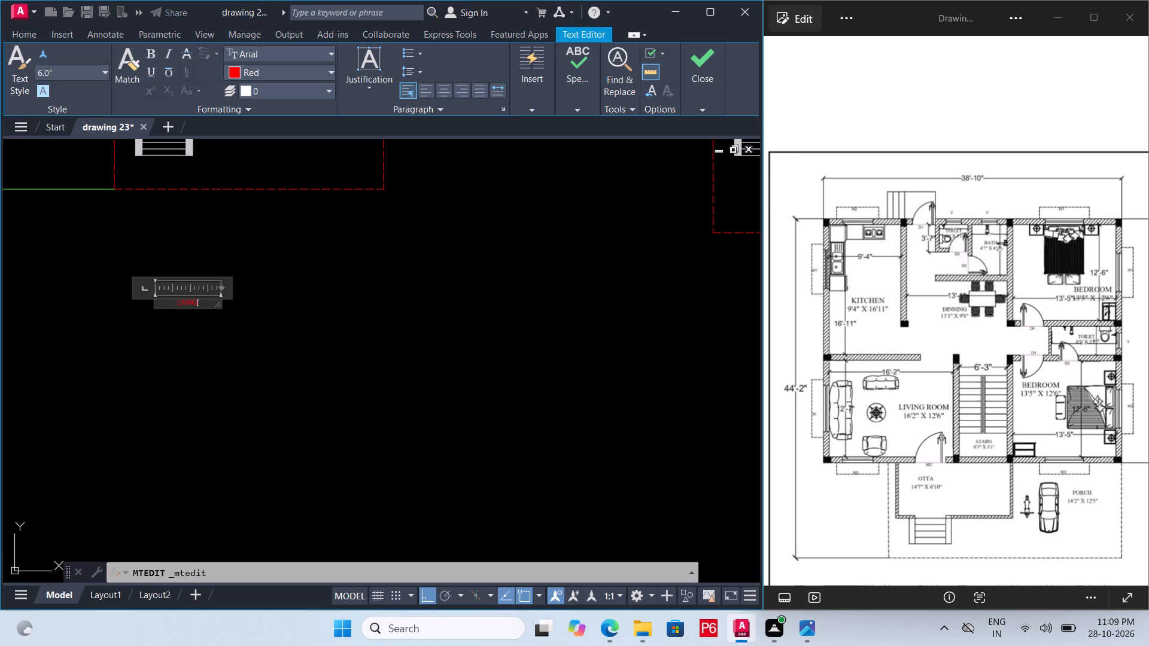
text(PLAN)
click(232, 348)
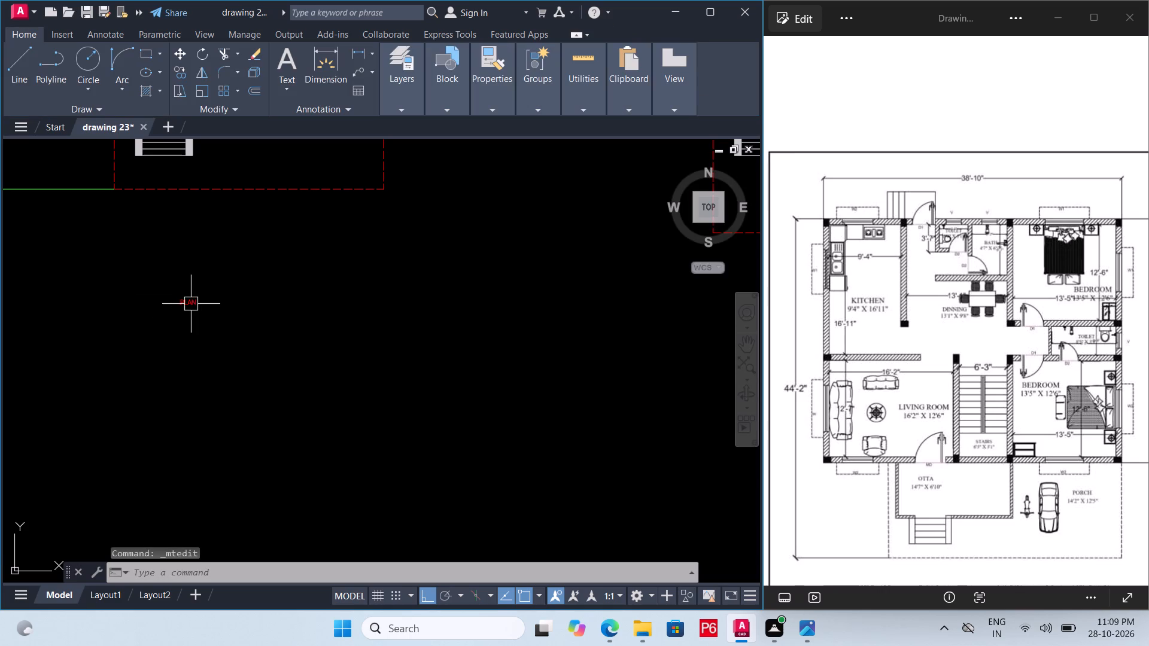
Set the PLAN title's text height to 2' and save the drawing.
click(184, 300)
right_click(184, 300)
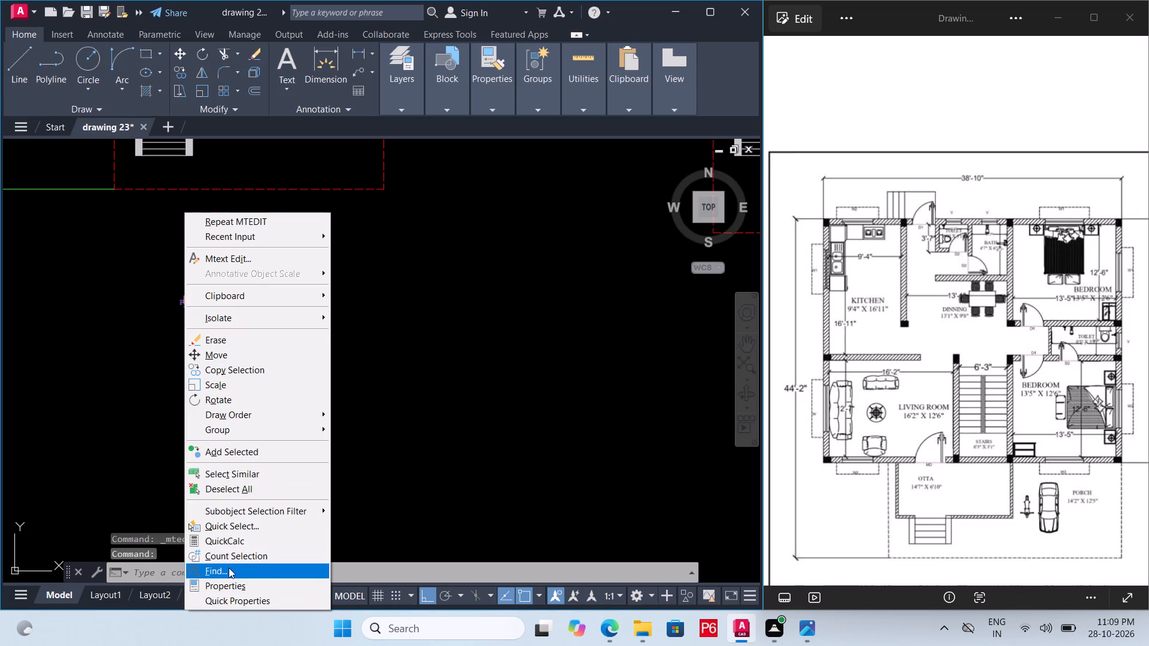
click(233, 584)
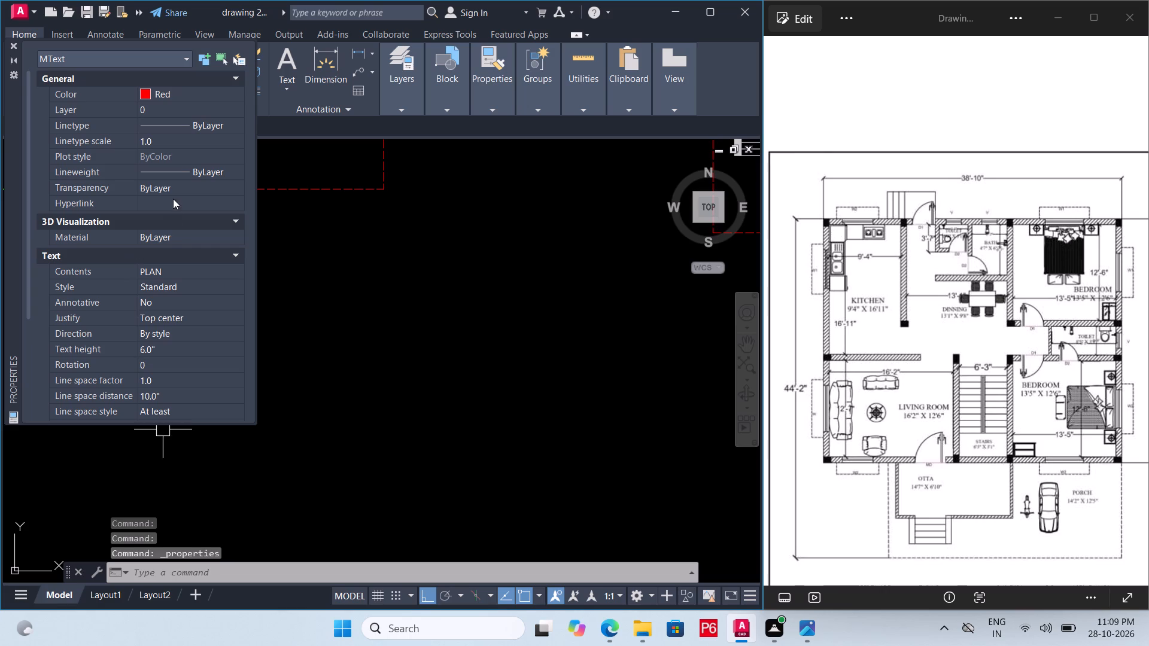
click(167, 349)
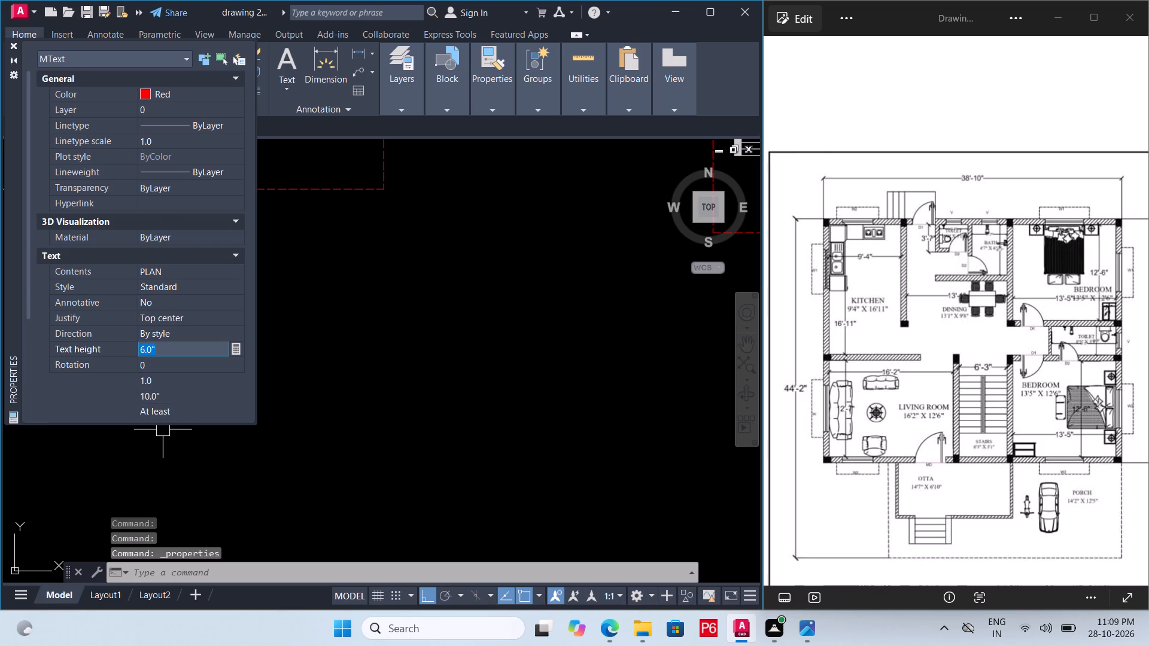
text(2')
key(Return)
click(291, 319)
key(Escape)
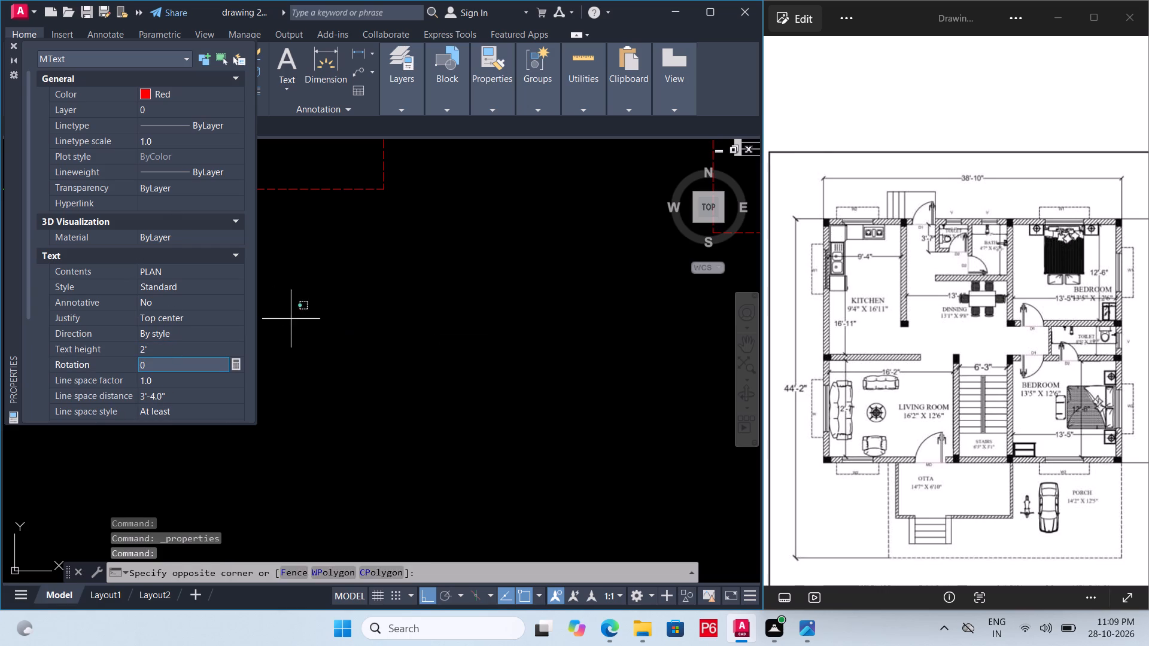
click(12, 45)
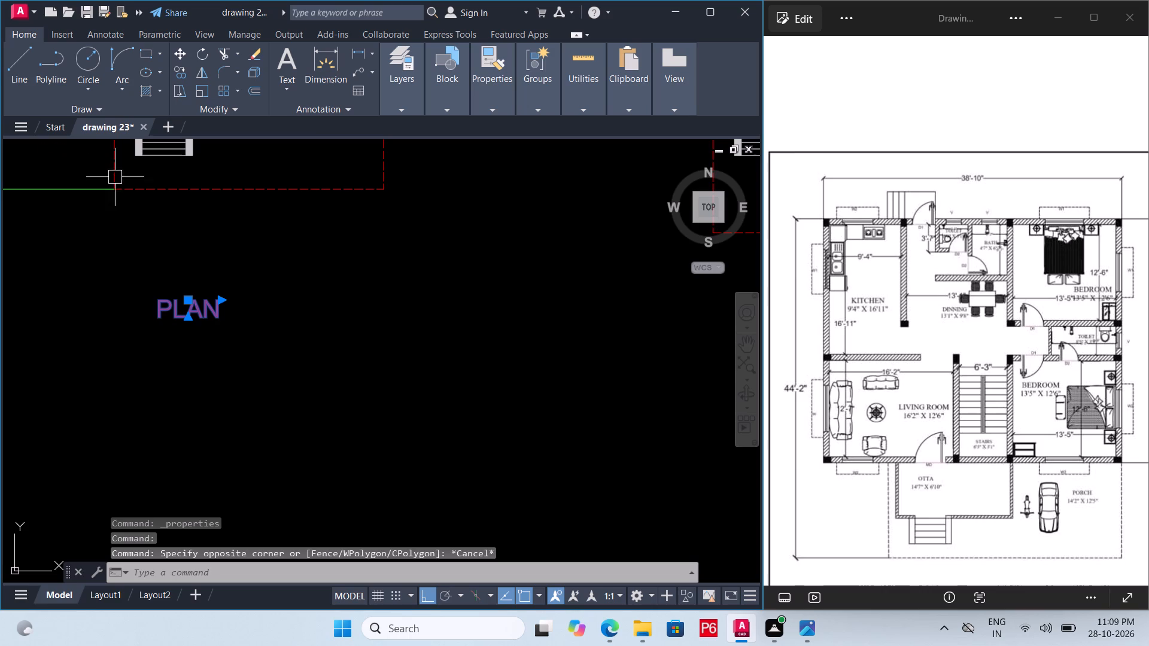
key(ctrl+s)
key(ctrl+s)
key(ctrl+s)
key(ctrl+s)
Copy the PLAN title horizontally to below the furnished plan and below the centreline plan, and save.
scroll(290, 440, down, 2)
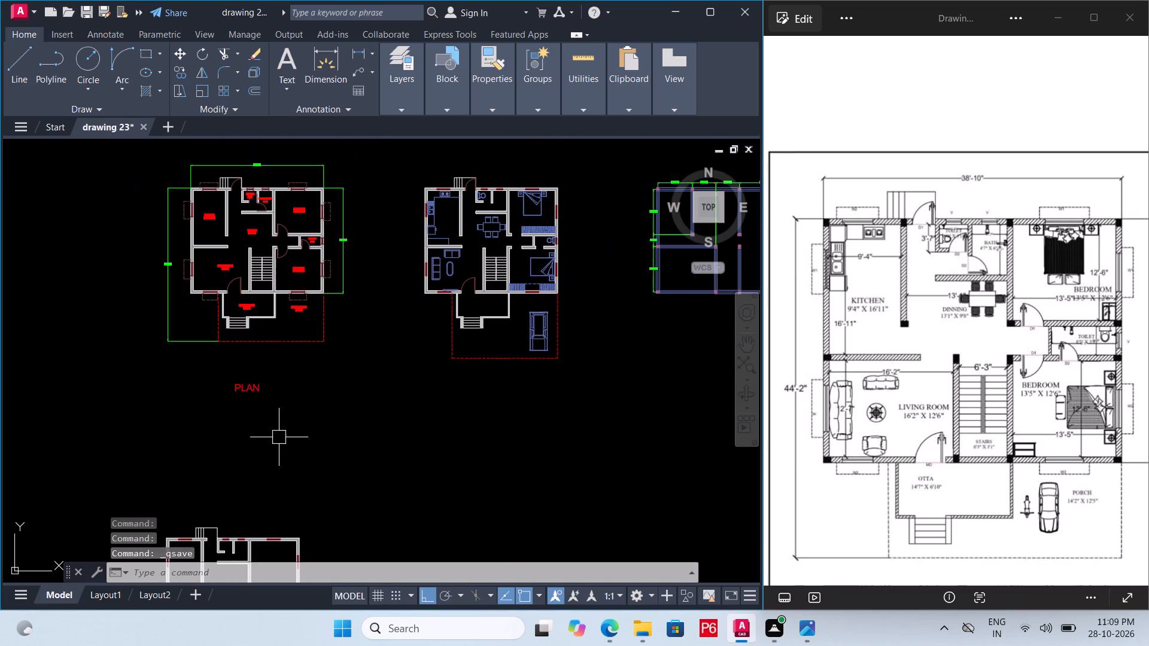
scroll(258, 415, up, 1)
click(242, 371)
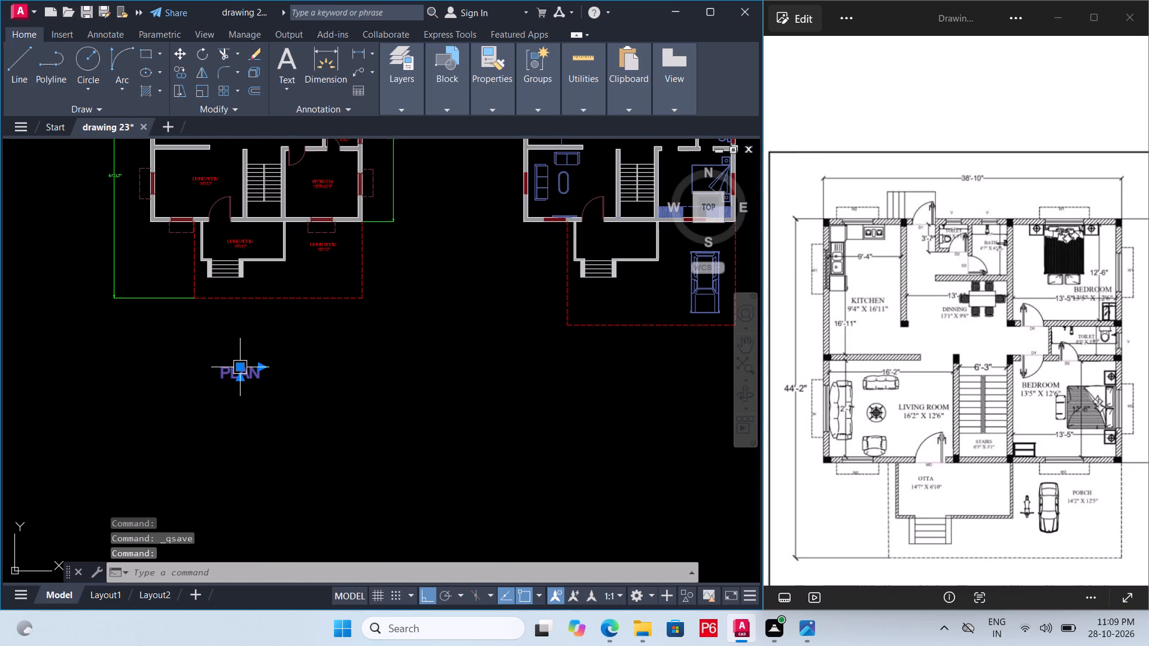
text(CO)
key(space)
click(242, 371)
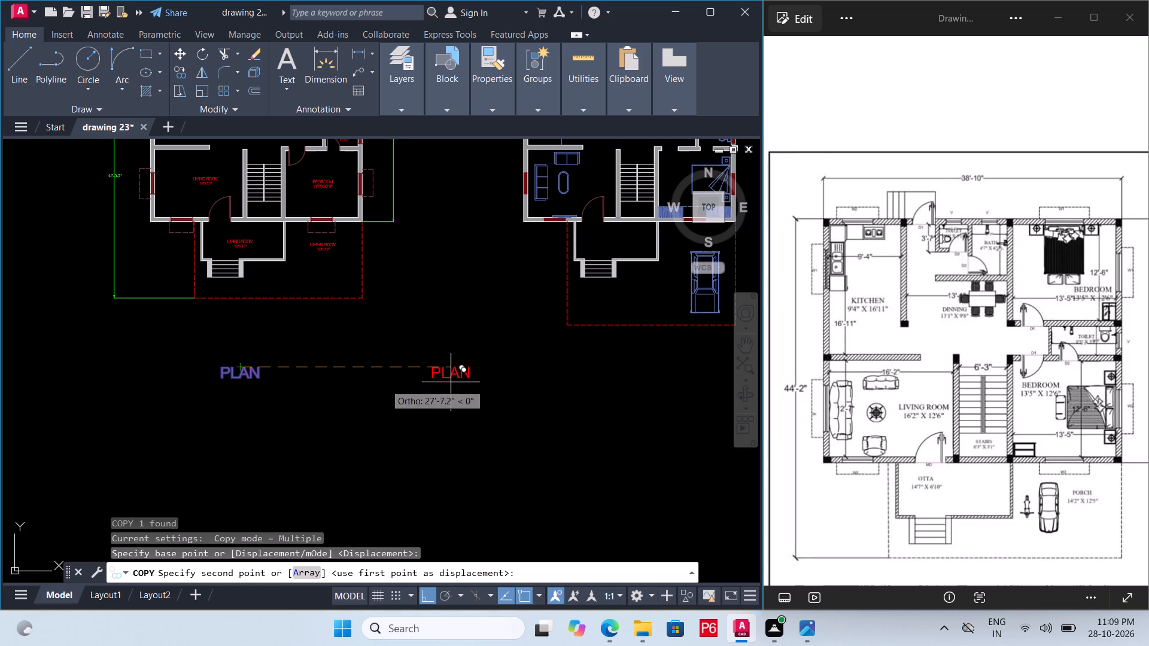
scroll(274, 392, down, 1)
scroll(479, 374, up, 2)
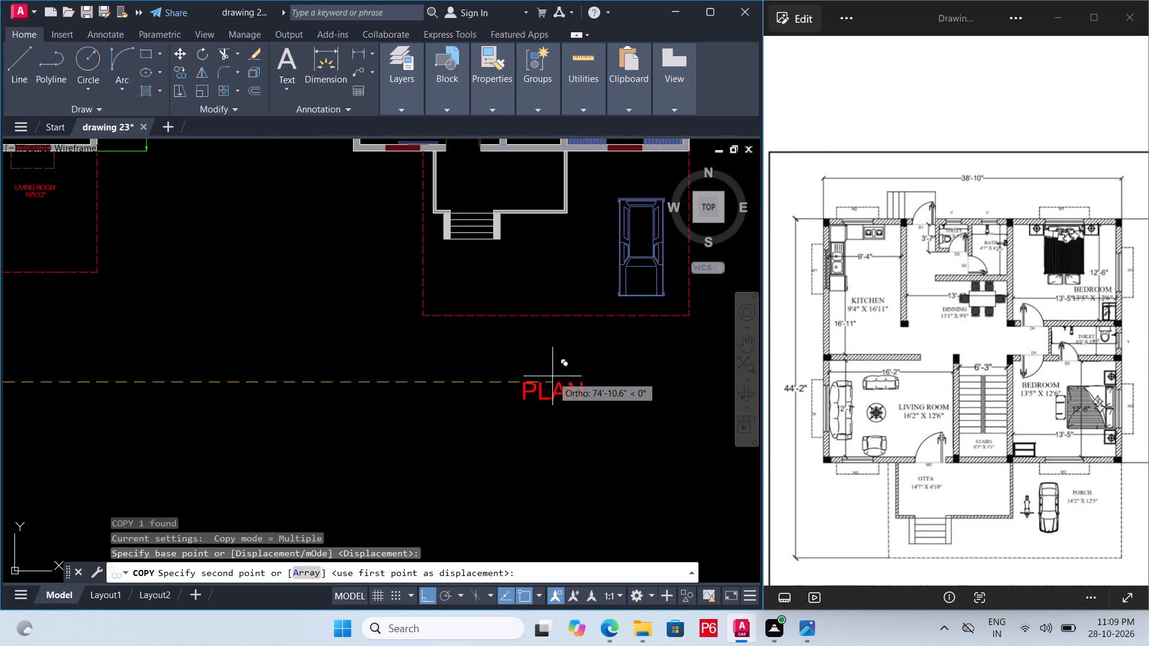
click(552, 376)
scroll(343, 416, down, 2)
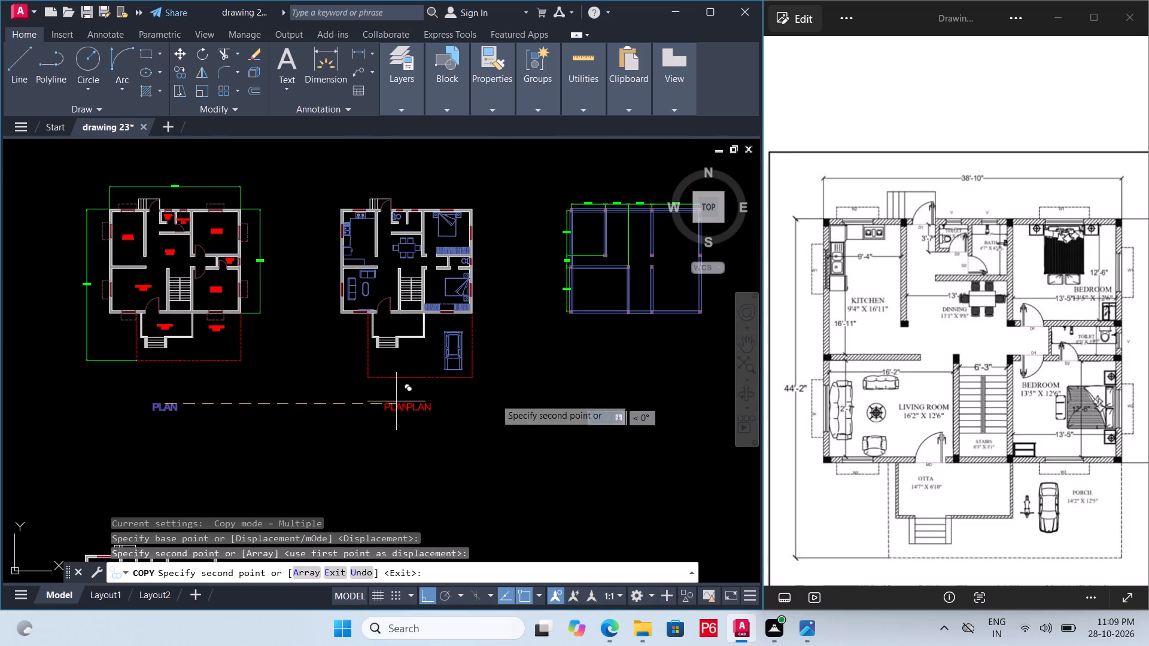
click(626, 392)
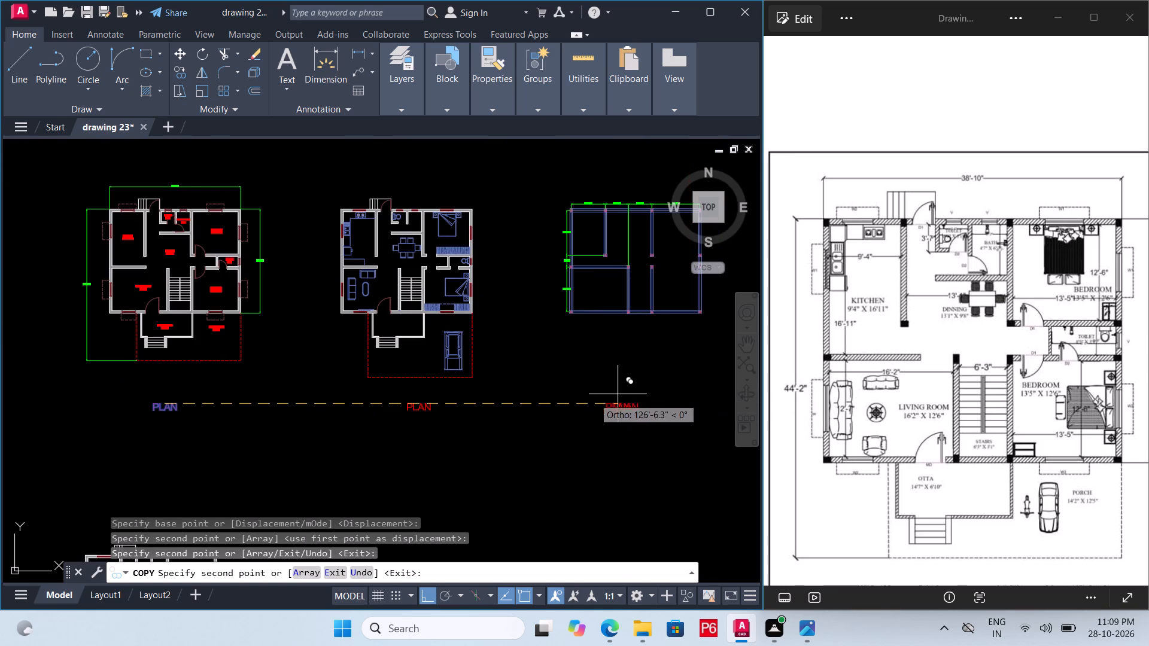
key(Escape)
key(ctrl+s)
key(ctrl+s)
key(ctrl+s)
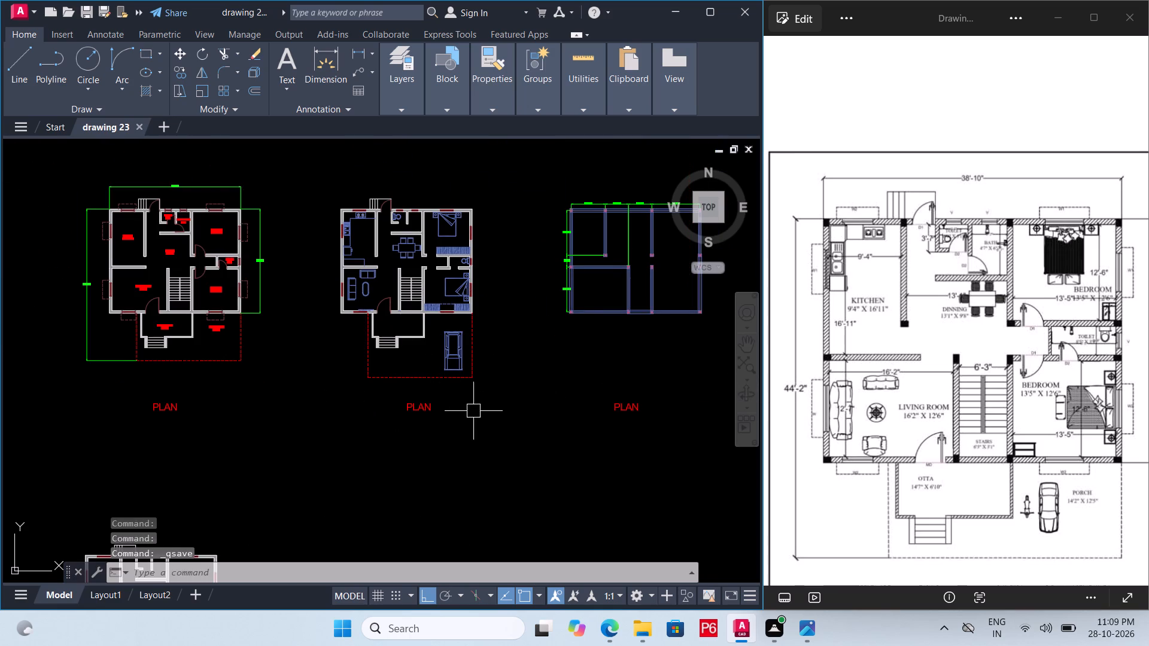
Change the title below the furnished plan to FURNITURE LAYOUT.
double_click(430, 411)
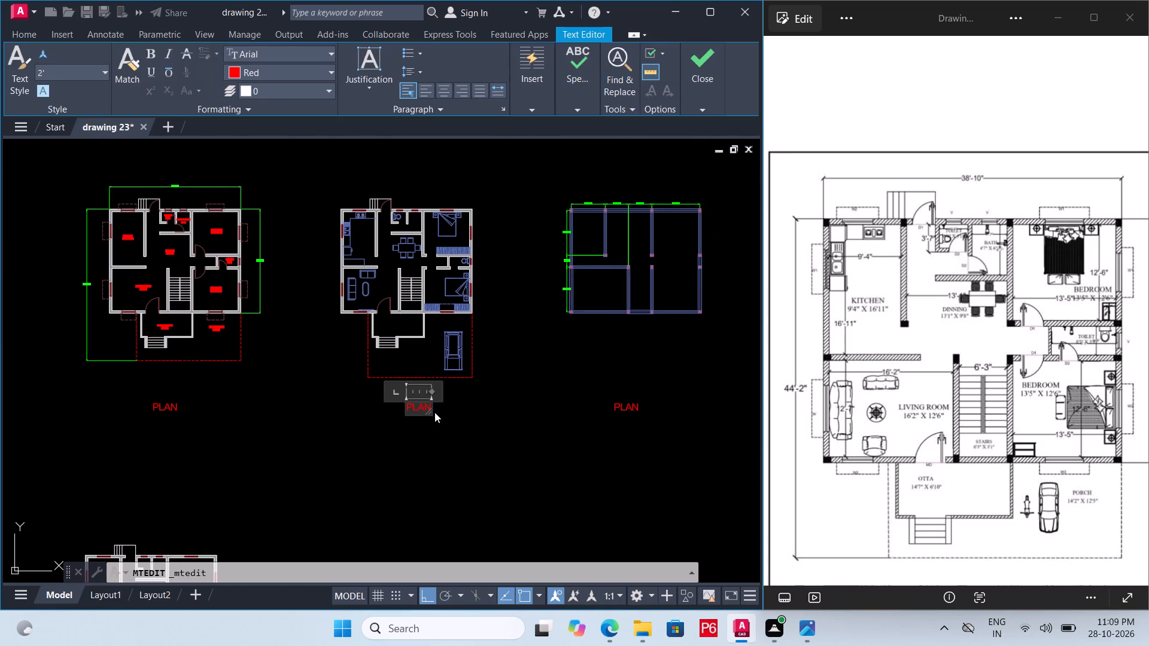
scroll(434, 412, up, 2)
key(BackSpace)
key(BackSpace)
key(BackSpace)
key(BackSpace)
key(BackSpace)
key(BackSpace)
key(BackSpace)
key(BackSpace)
key(BackSpace)
key(BackSpace)
key(BackSpace)
key(BackSpace)
key(BackSpace)
key(BackSpace)
key(BackSpace)
key(BackSpace)
key(BackSpace)
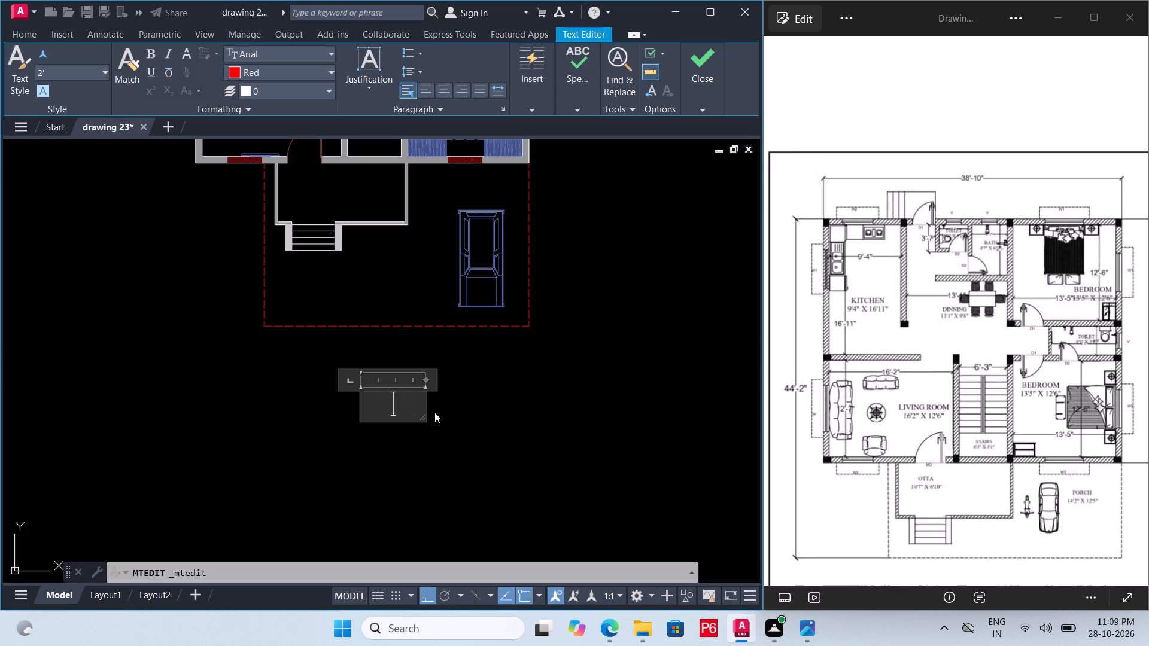
scroll(435, 412, down, 2)
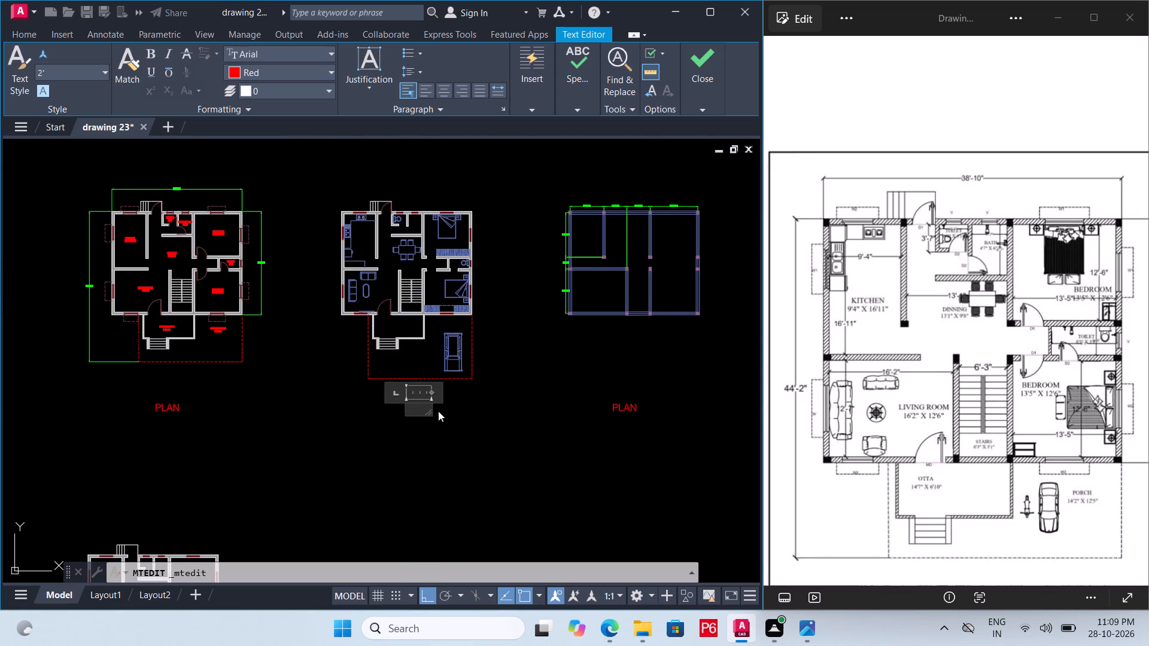
scroll(438, 411, up, 3)
text(FURNII)
key(BackSpace)
key(BackSpace)
key(BackSpace)
key(BackSpace)
key(BackSpace)
key(BackSpace)
key(BackSpace)
key(BackSpace)
key(BackSpace)
key(BackSpace)
key(BackSpace)
key(BackSpace)
key(BackSpace)
key(BackSpace)
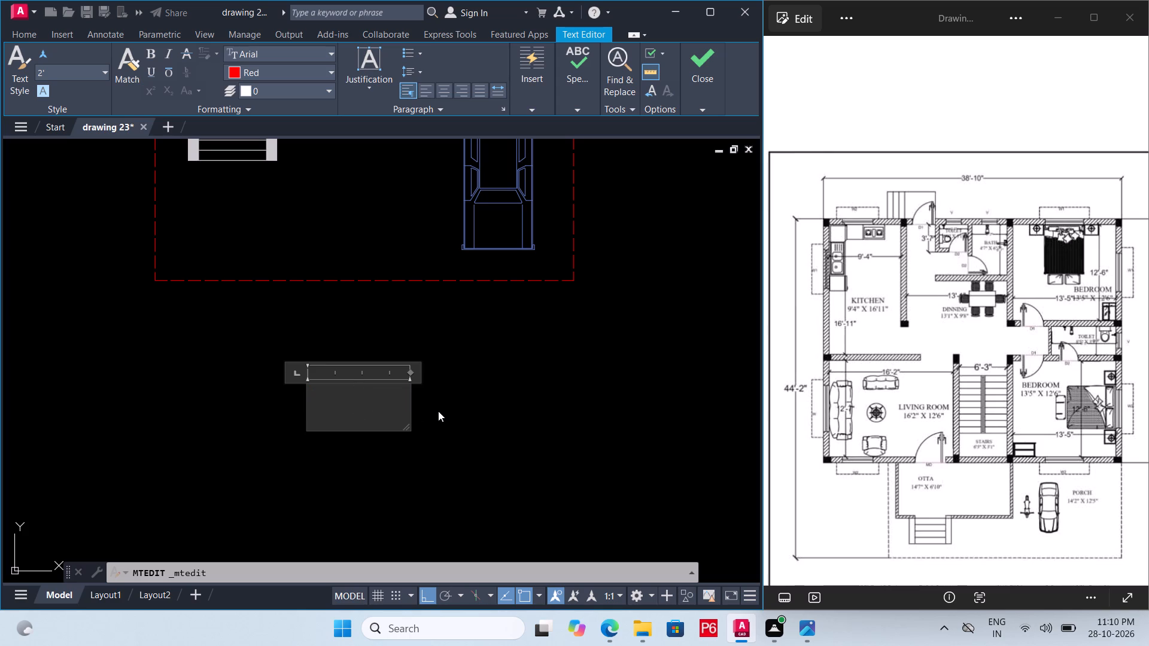
text(FURNO)
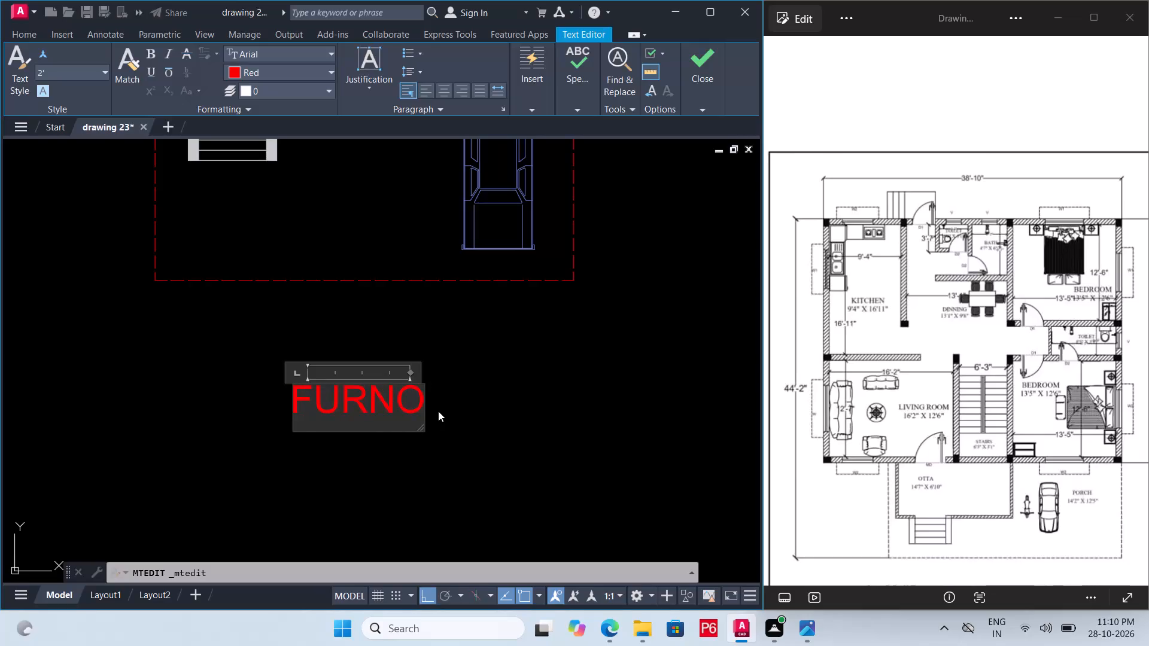
key(BackSpace)
text(ITURE)
key(space)
text(LAYOUT)
click(532, 391)
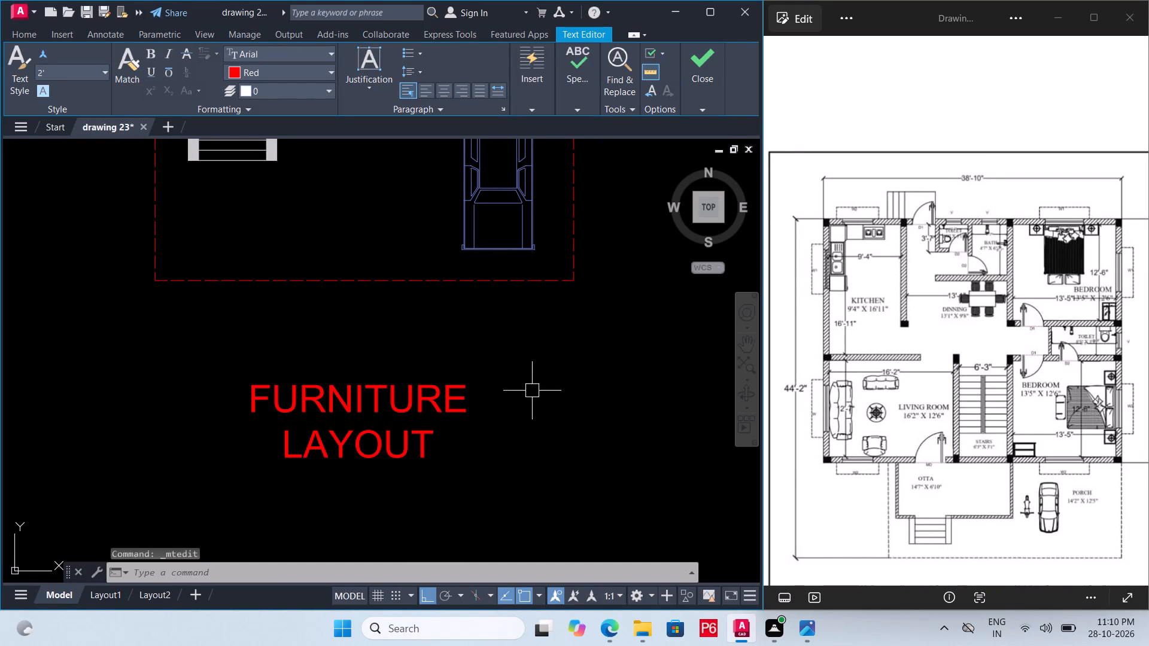
Widen the FURNITURE LAYOUT title's text frame so it fits on one line, and save the drawing.
click(390, 409)
click(410, 380)
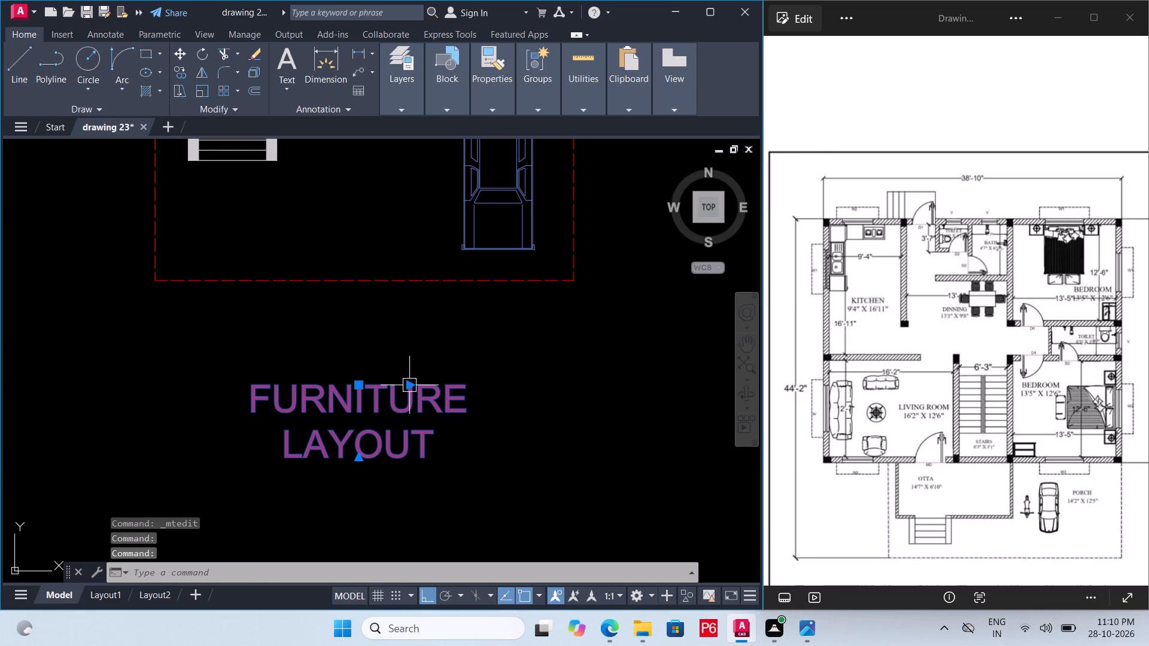
click(408, 387)
click(649, 361)
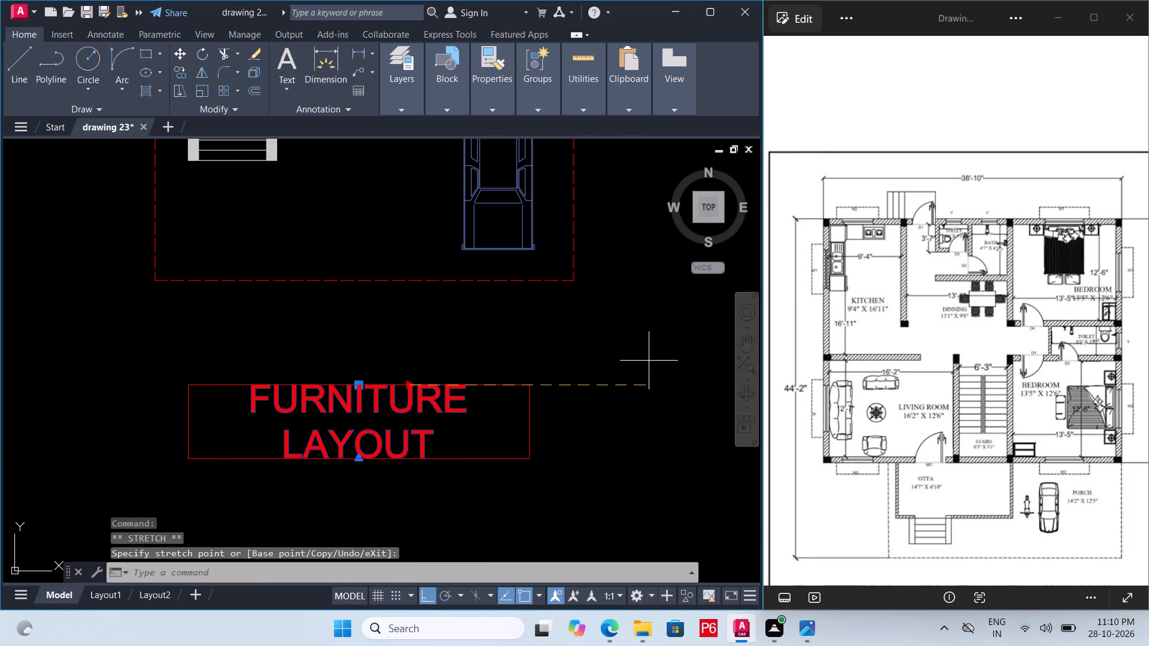
scroll(434, 394, down, 1)
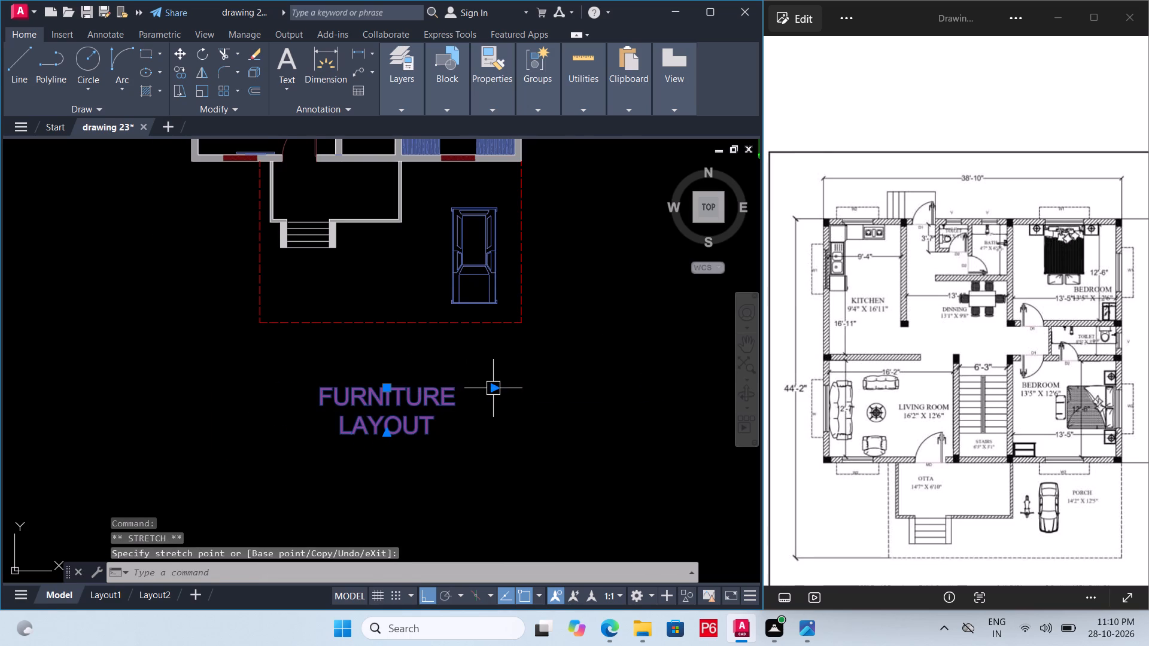
click(490, 388)
click(555, 376)
key(ctrl+s)
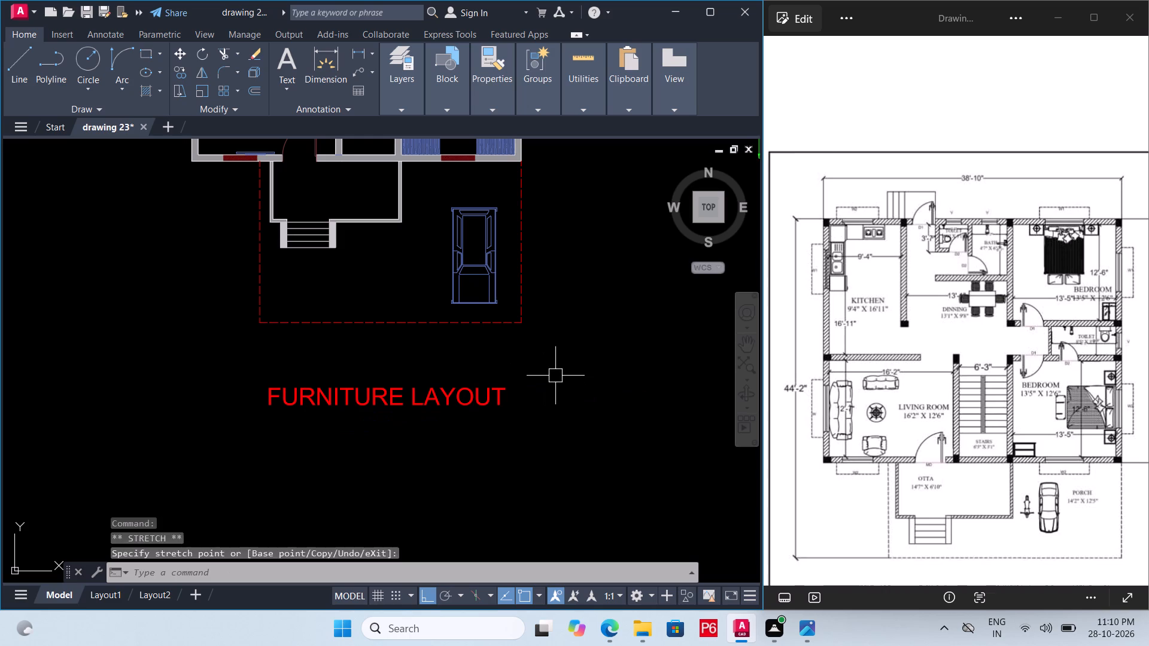
key(ctrl+s)
key(ctrl+s)
key(ctrl+s)
key(ctrl+s)
key(ctrl+s)
key(ctrl+s)
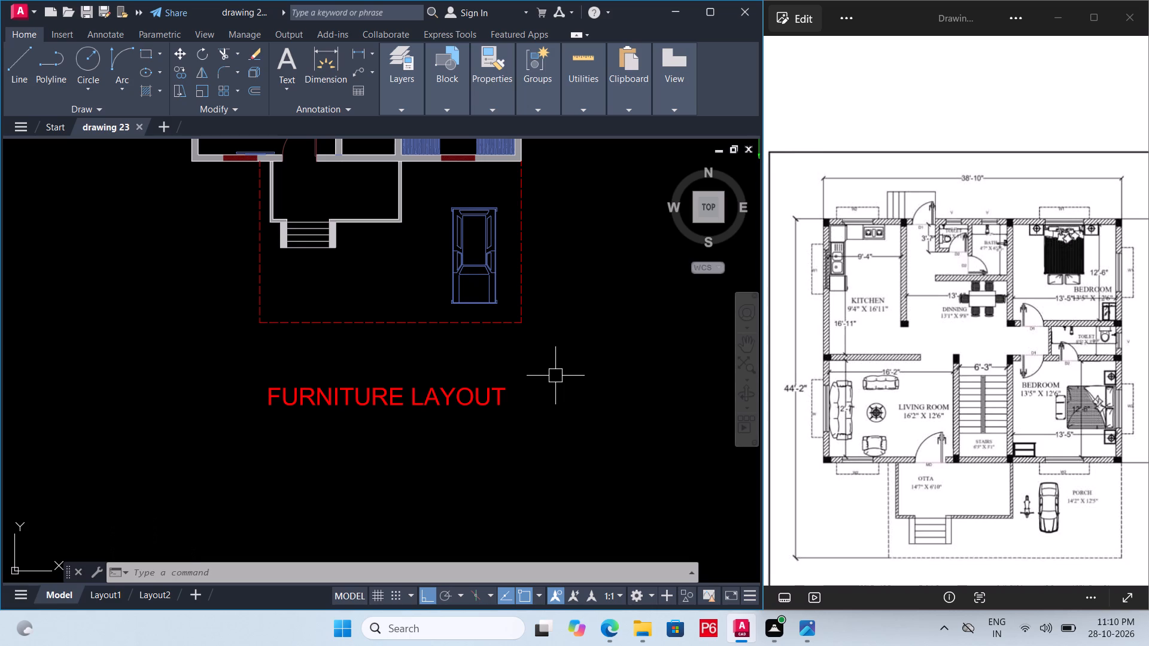
key(ctrl+s)
key(ctrl+s)
key(ctrl+s)
key(ctrl+s)
key(ctrl+s)
Assign the two PLAN titles and the FURNITURE LAYOUT title to the dimension layer and save the drawing.
scroll(488, 389, down, 2)
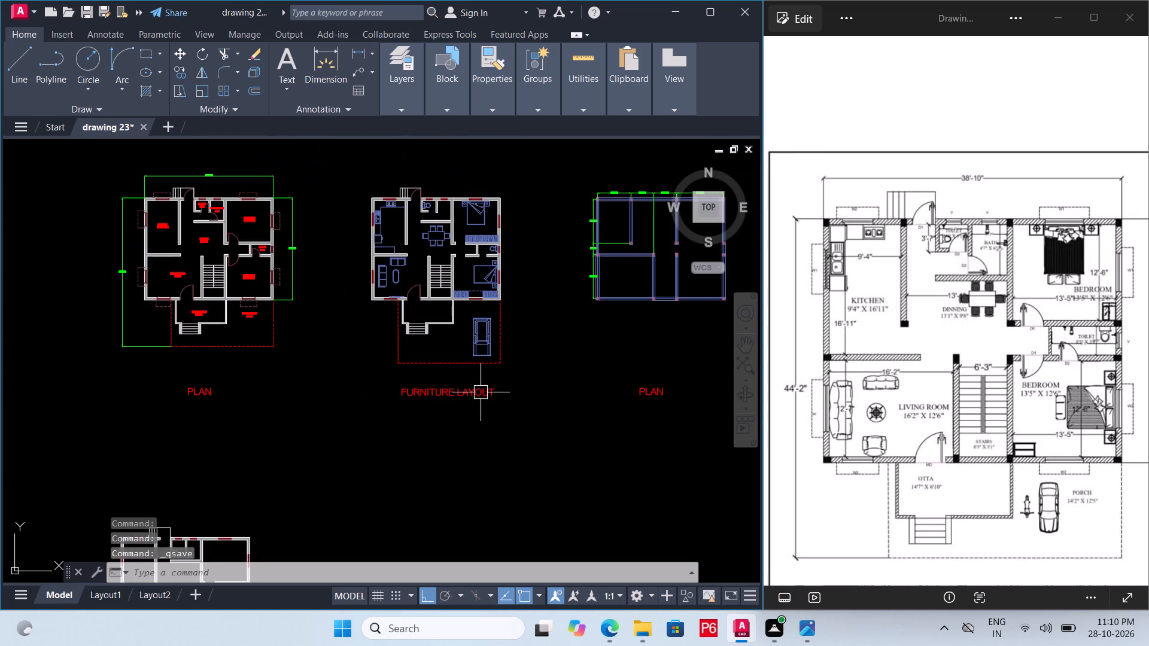
click(197, 398)
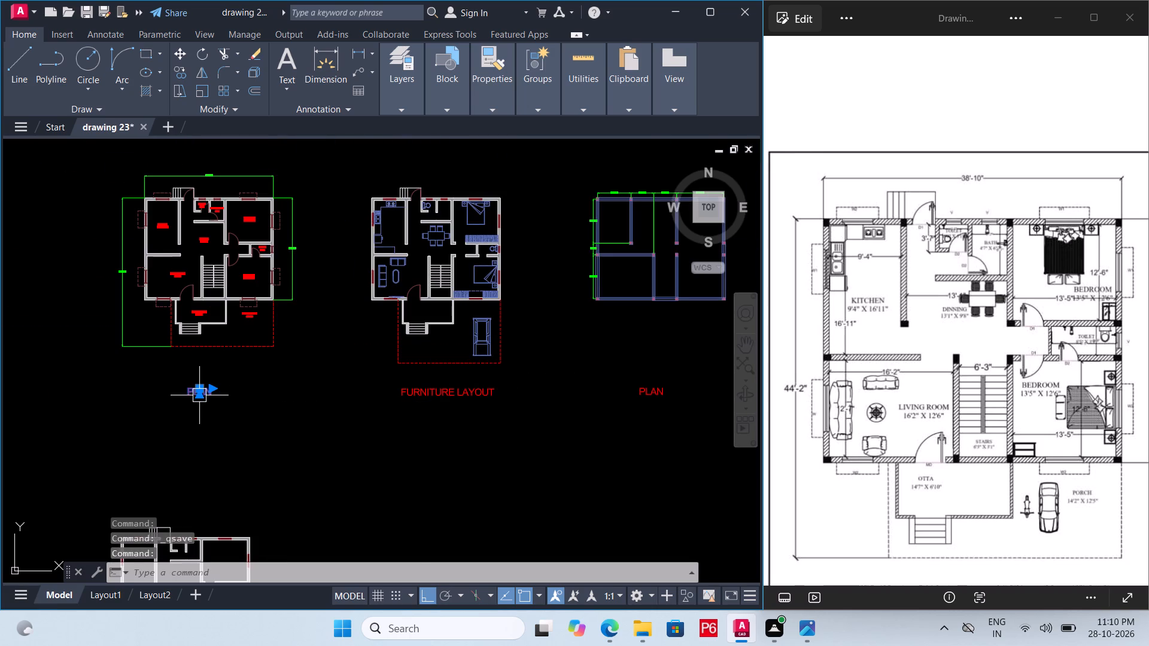
click(455, 391)
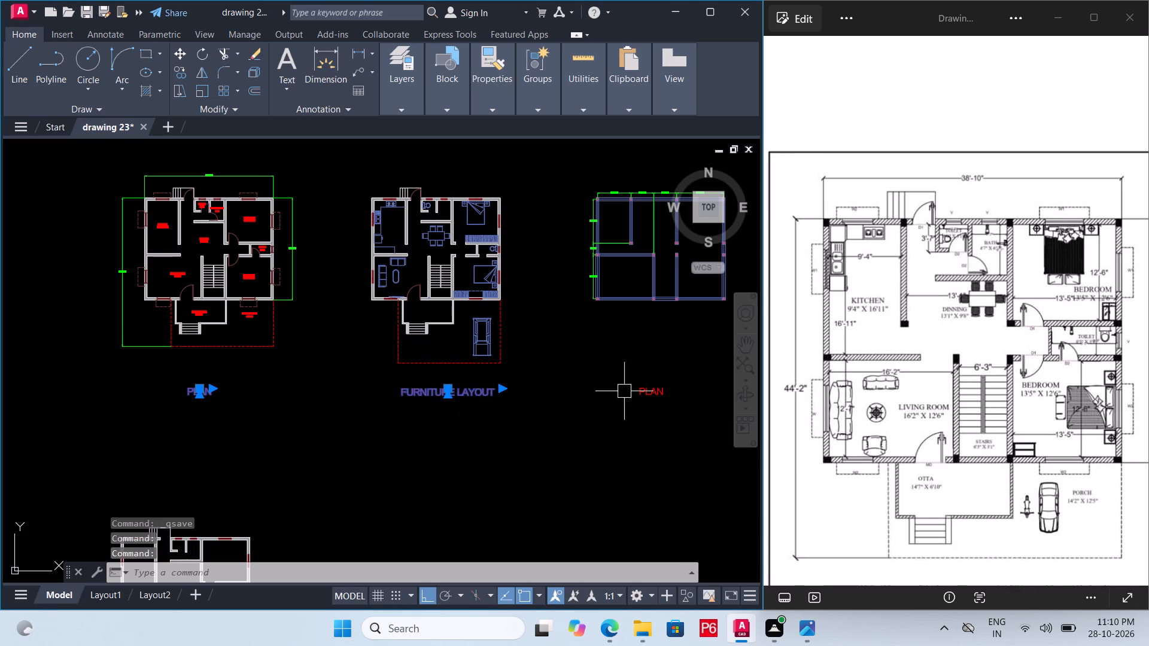
click(658, 392)
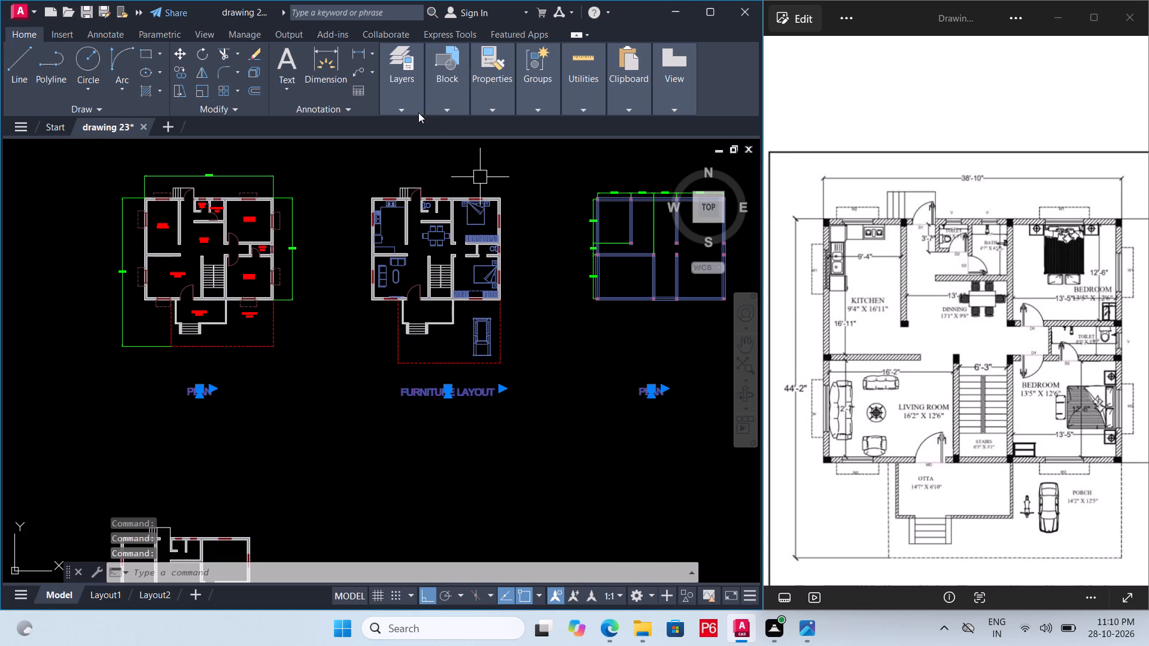
click(418, 112)
click(484, 129)
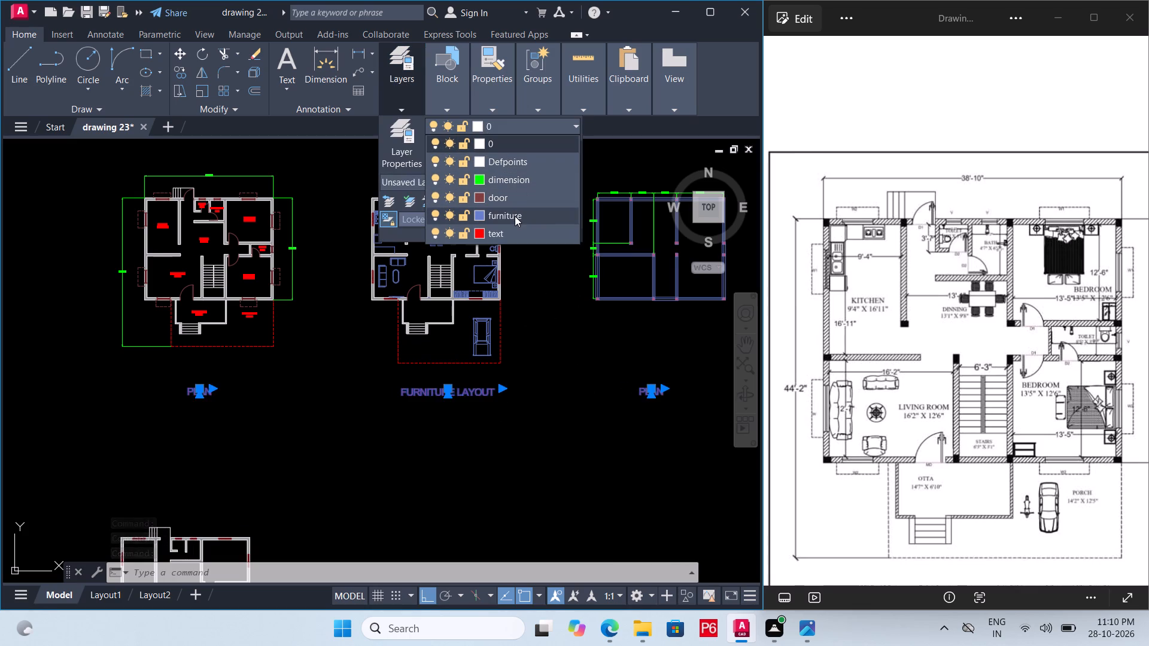
click(518, 180)
key(Escape)
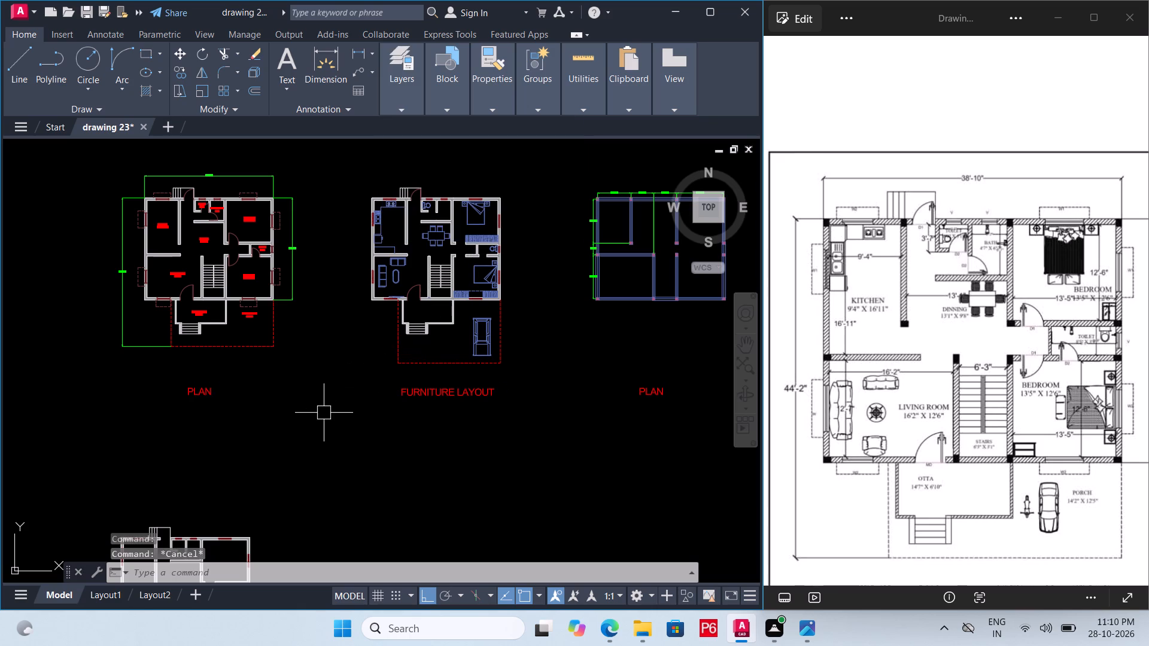
key(ctrl+s)
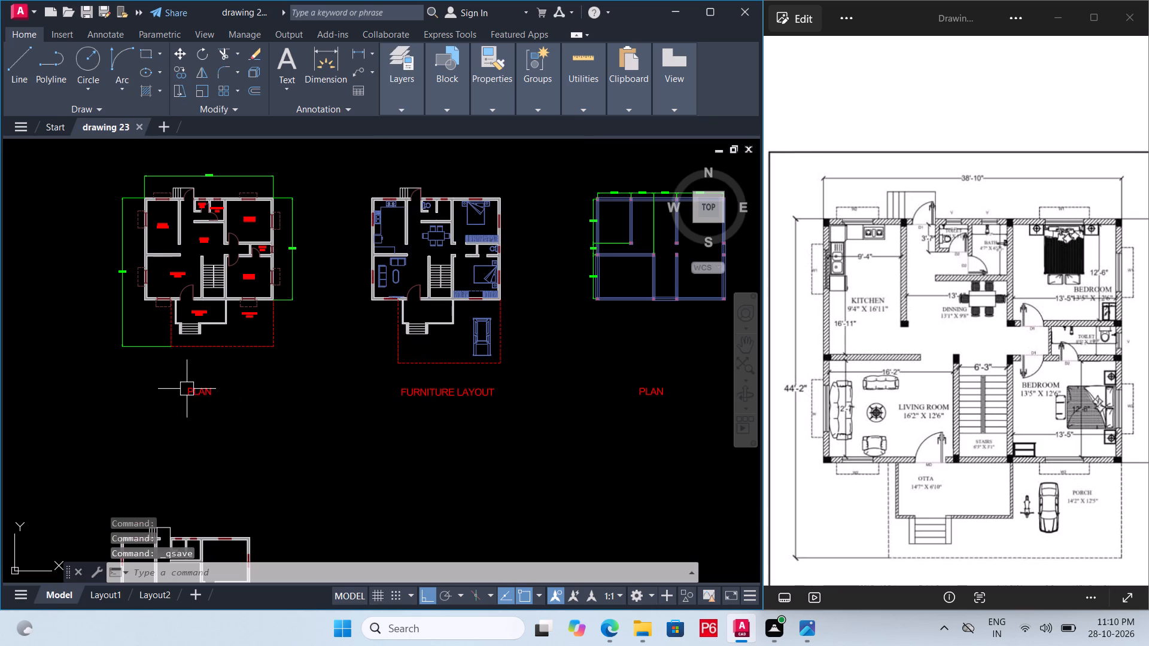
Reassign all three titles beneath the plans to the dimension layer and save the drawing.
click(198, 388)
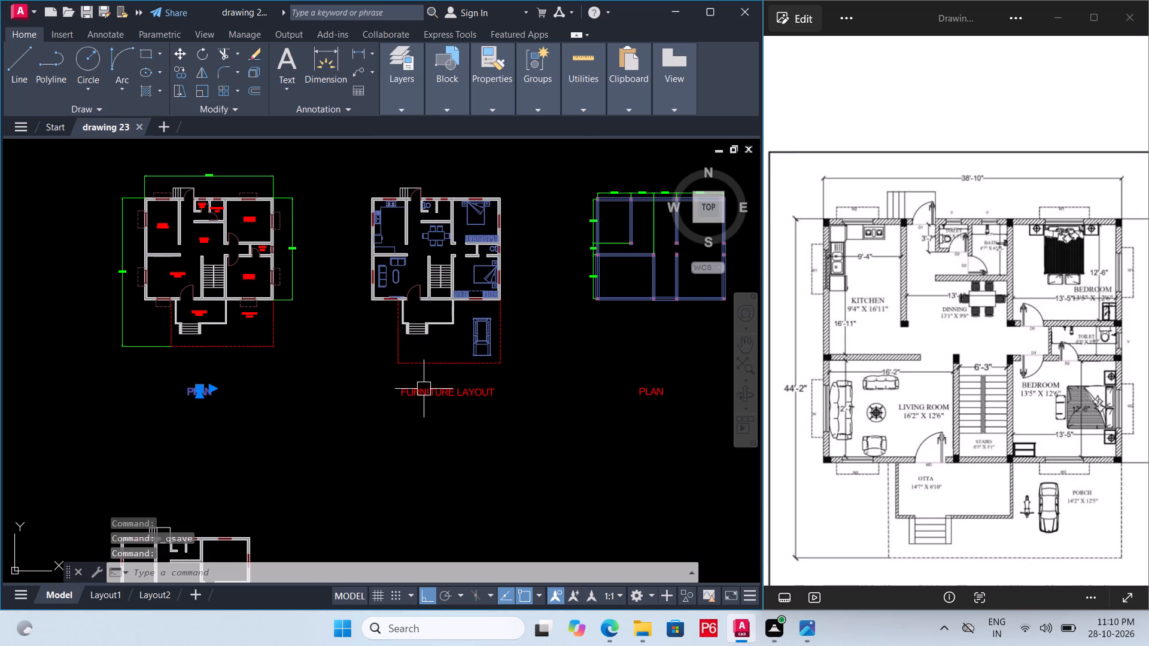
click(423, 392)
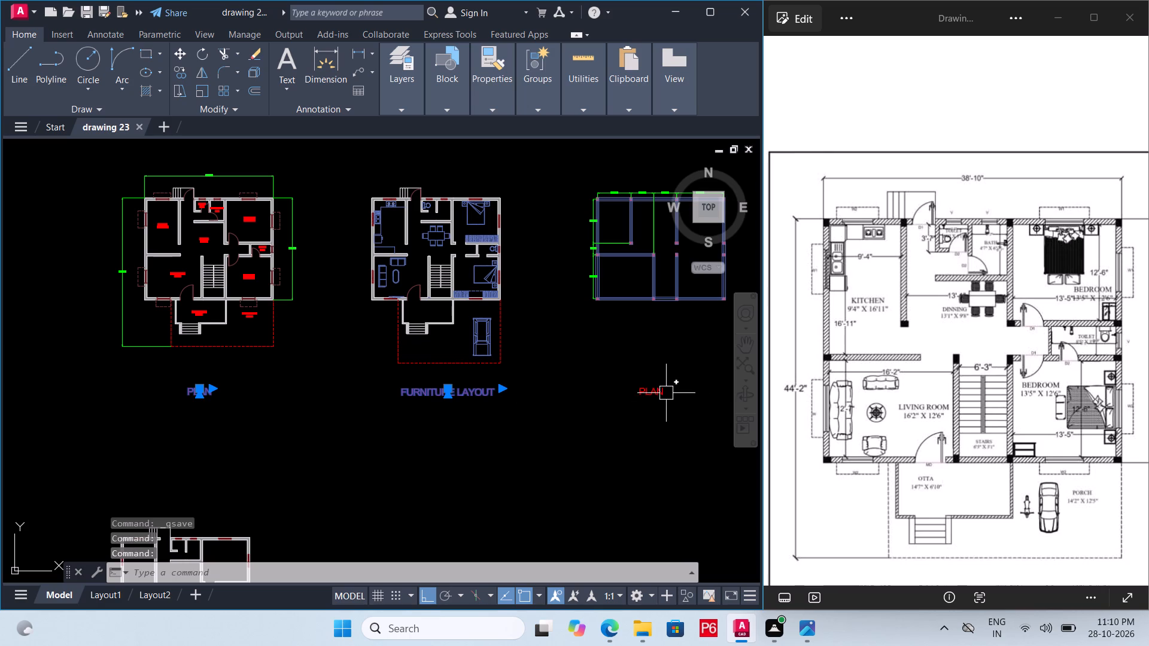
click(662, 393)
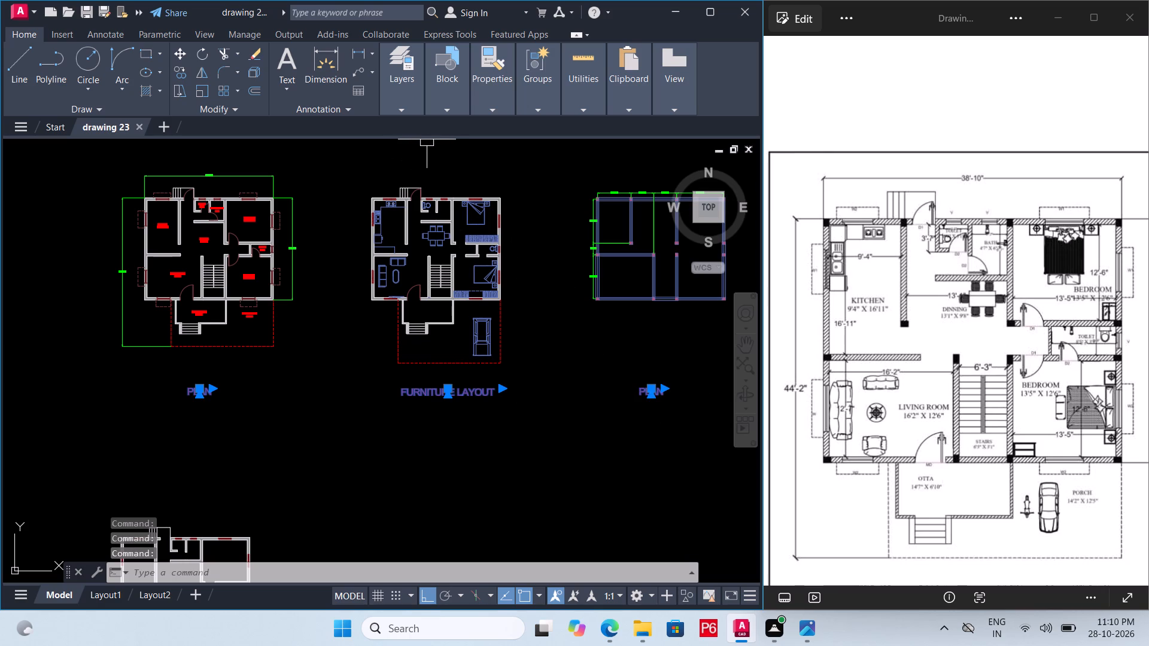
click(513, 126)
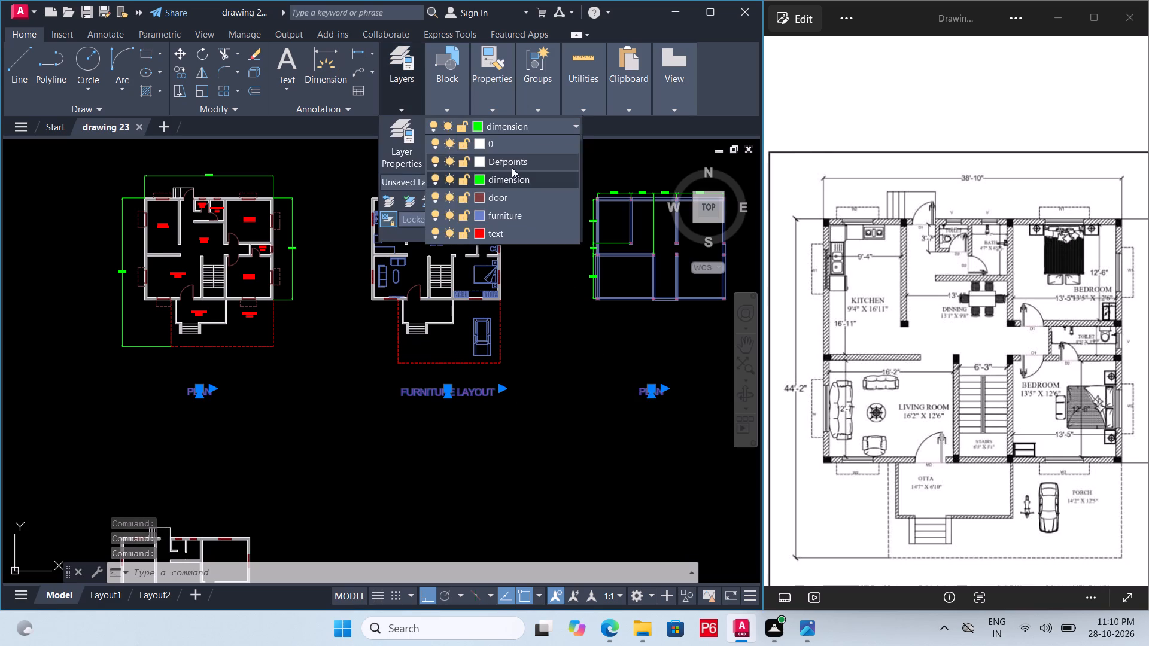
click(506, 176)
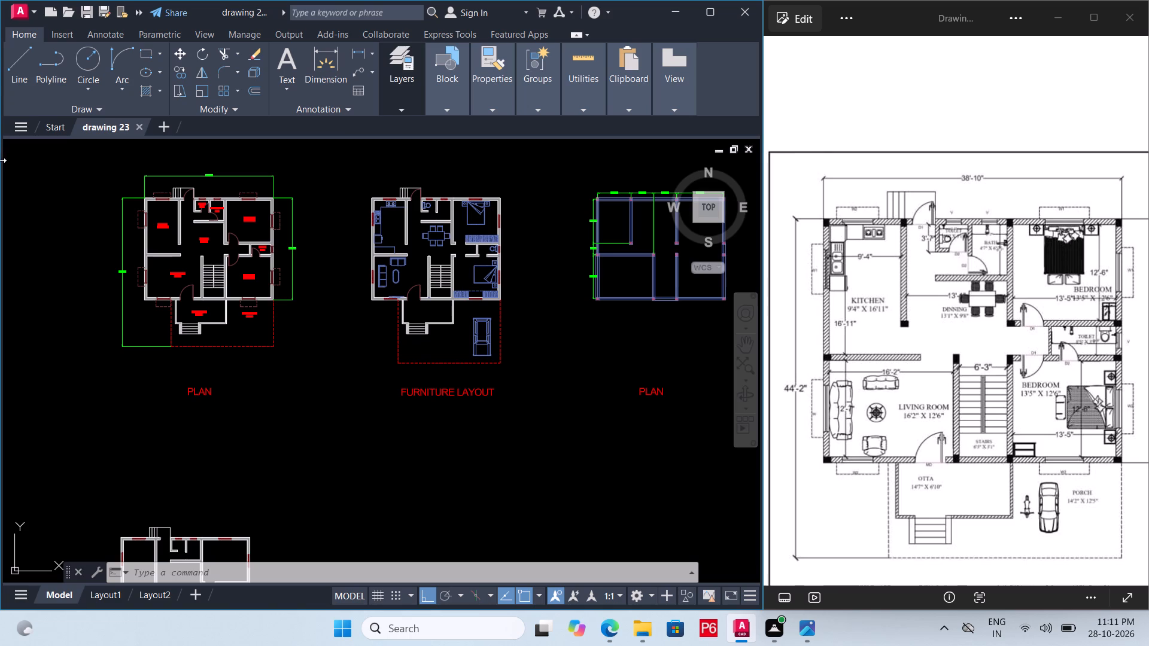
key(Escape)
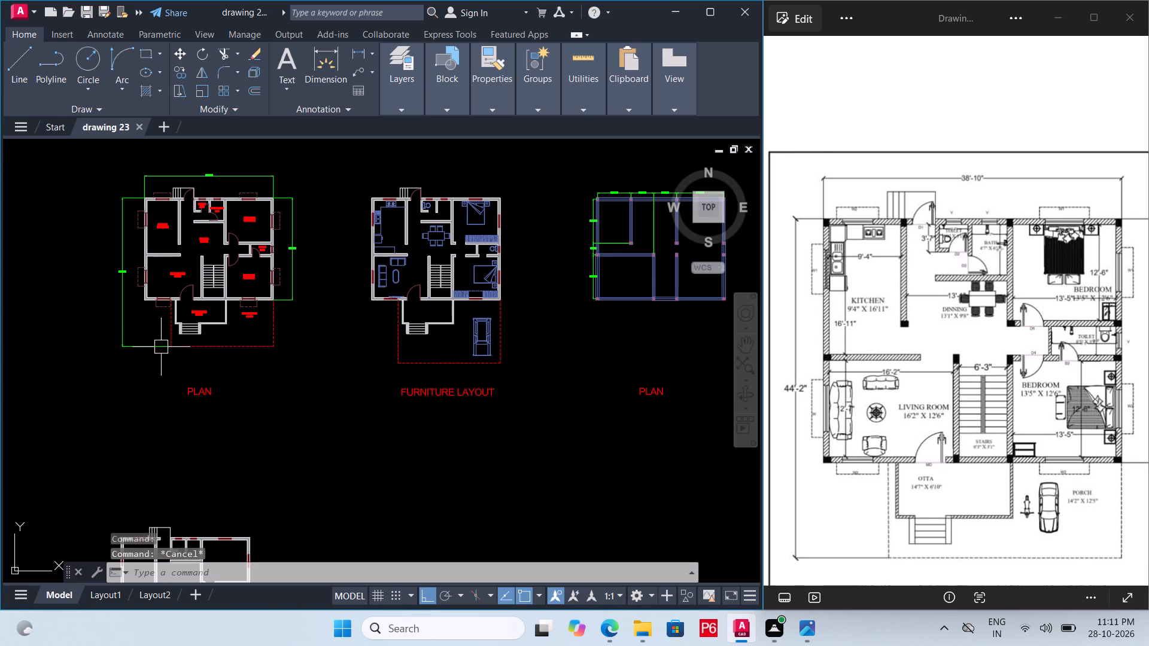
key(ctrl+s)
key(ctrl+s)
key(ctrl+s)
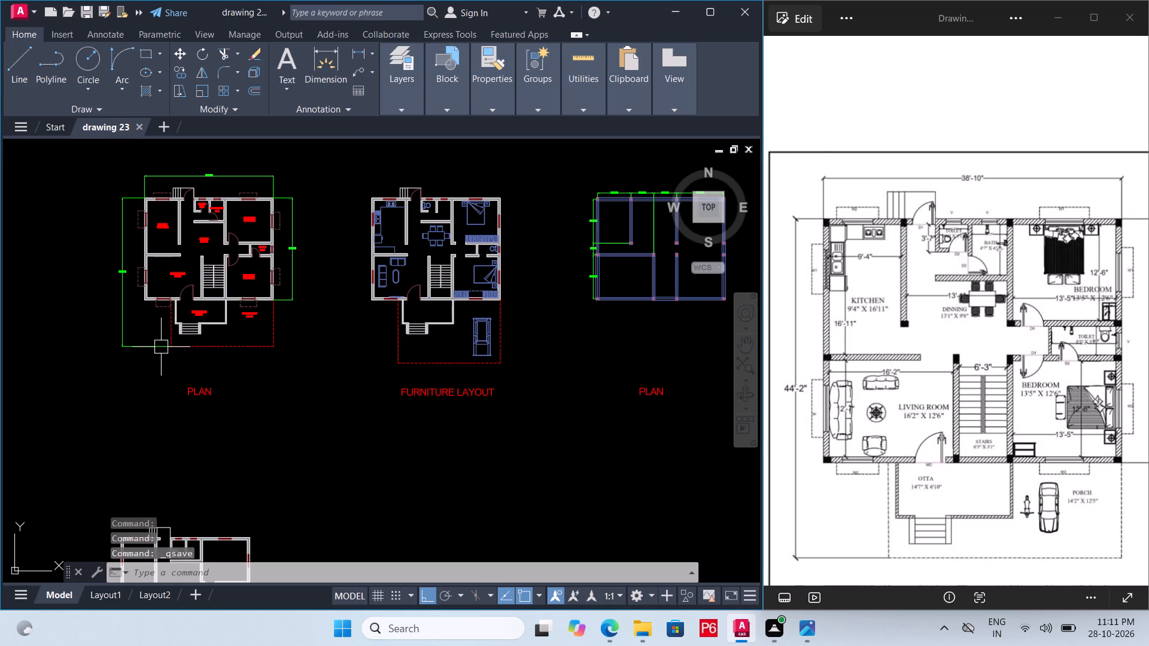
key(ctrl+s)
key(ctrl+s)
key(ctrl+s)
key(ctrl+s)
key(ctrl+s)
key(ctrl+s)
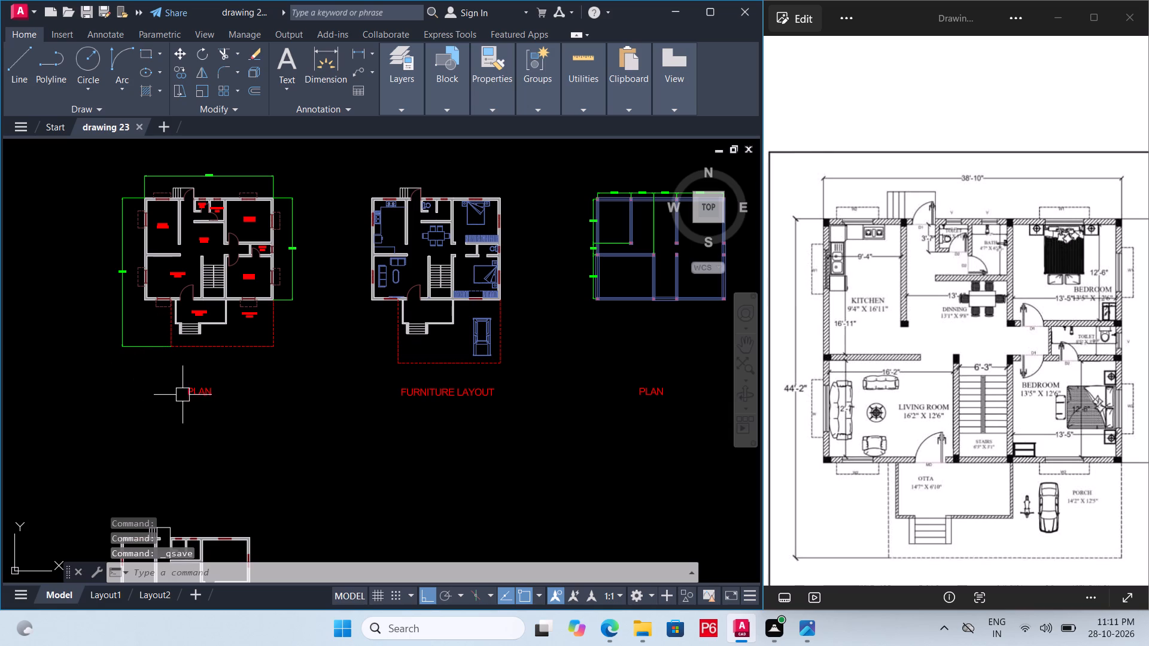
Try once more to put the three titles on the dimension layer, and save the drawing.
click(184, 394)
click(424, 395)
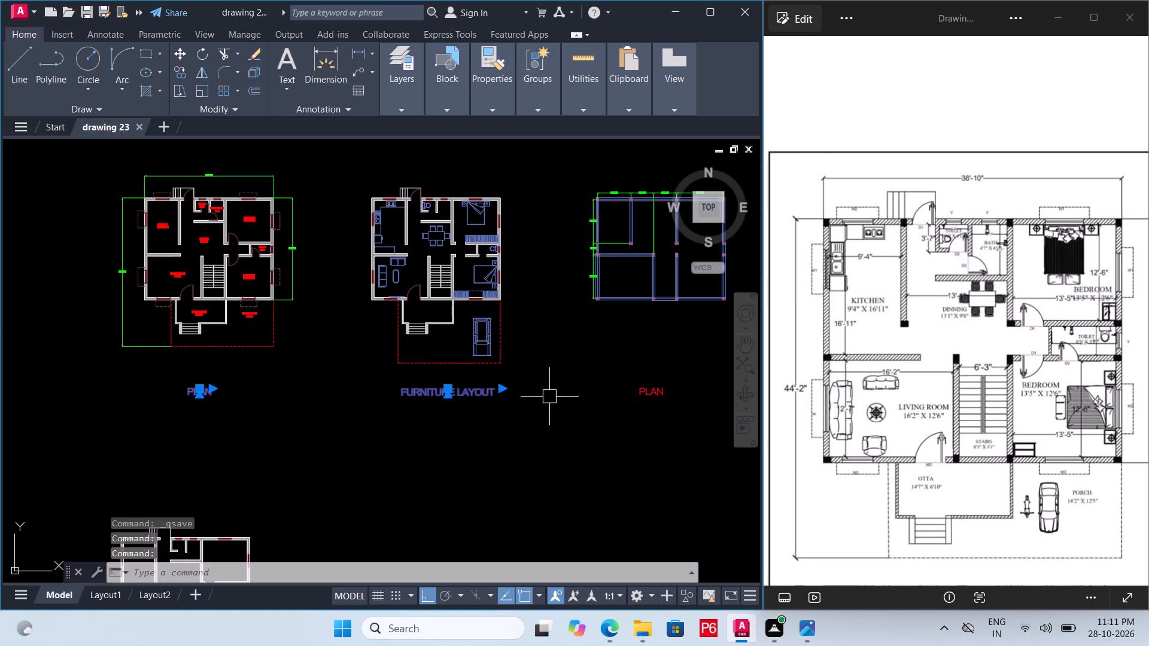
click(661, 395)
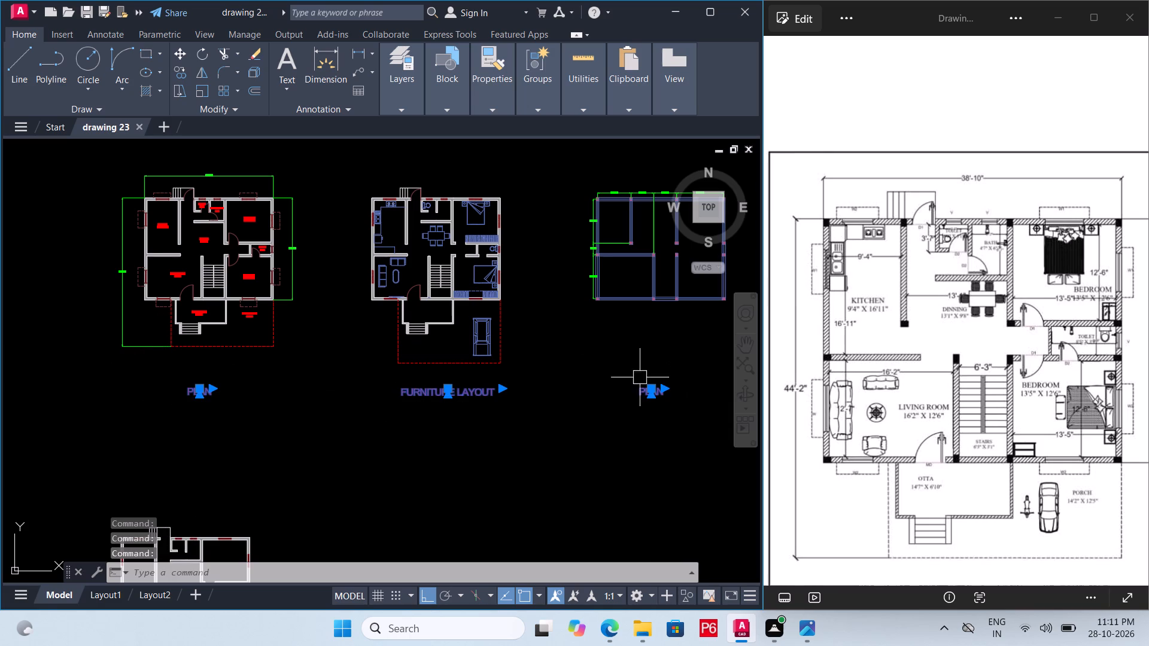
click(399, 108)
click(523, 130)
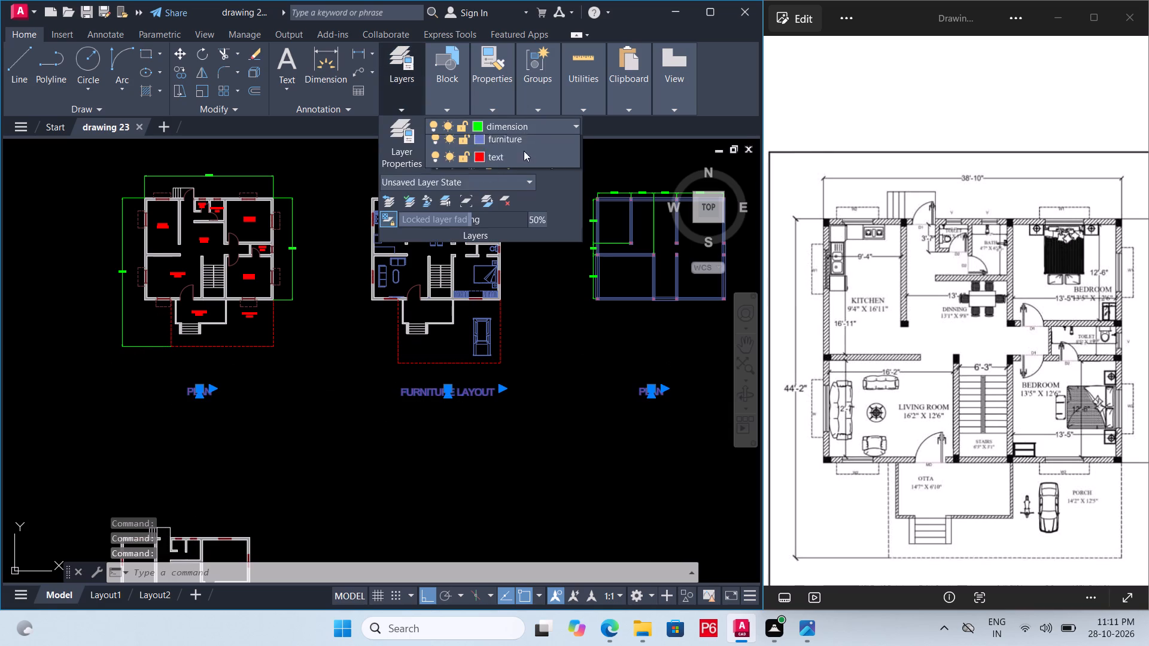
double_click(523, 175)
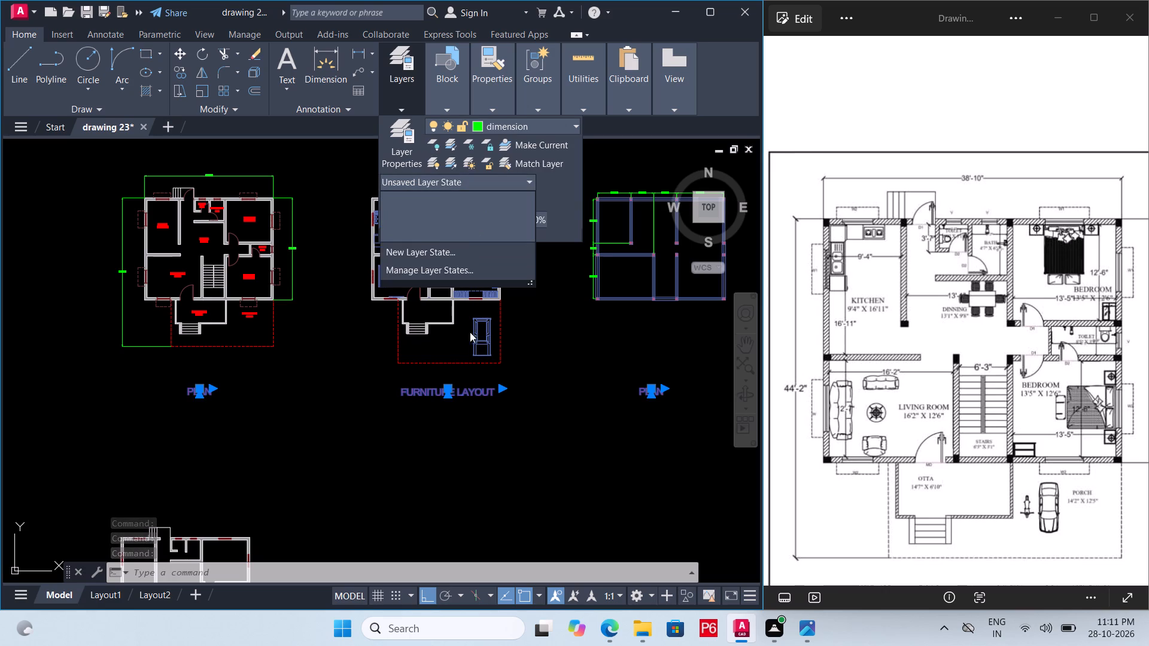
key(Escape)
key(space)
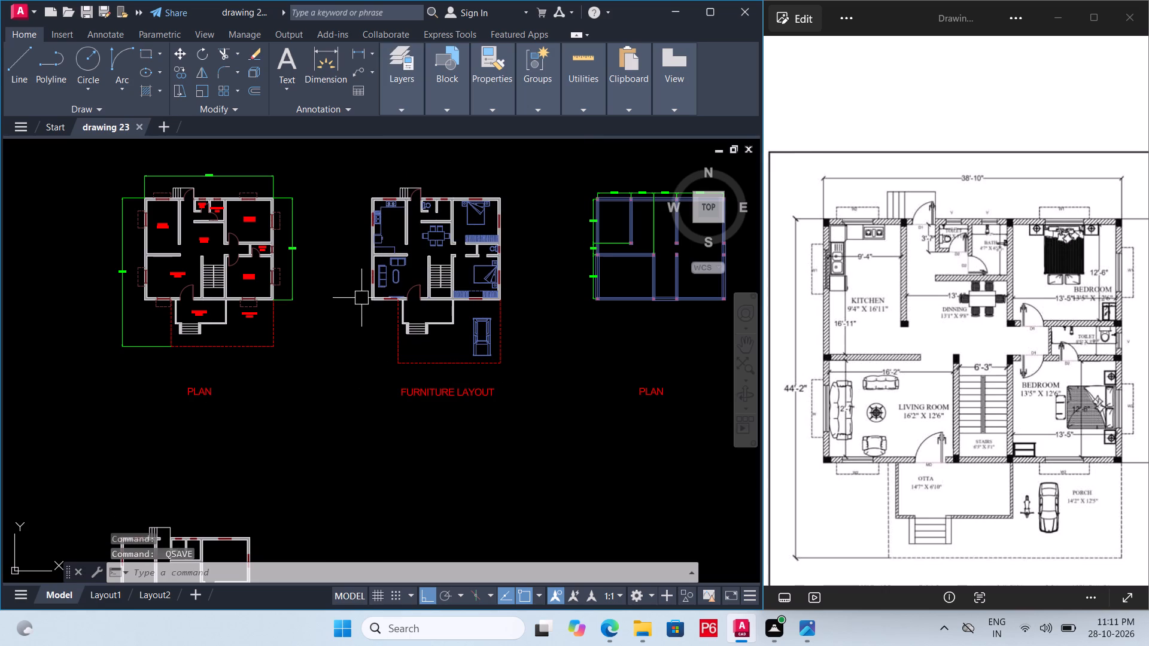
Examine the layer list with nothing selected and with the three titles selected, checking their layer assignment, and save.
click(414, 109)
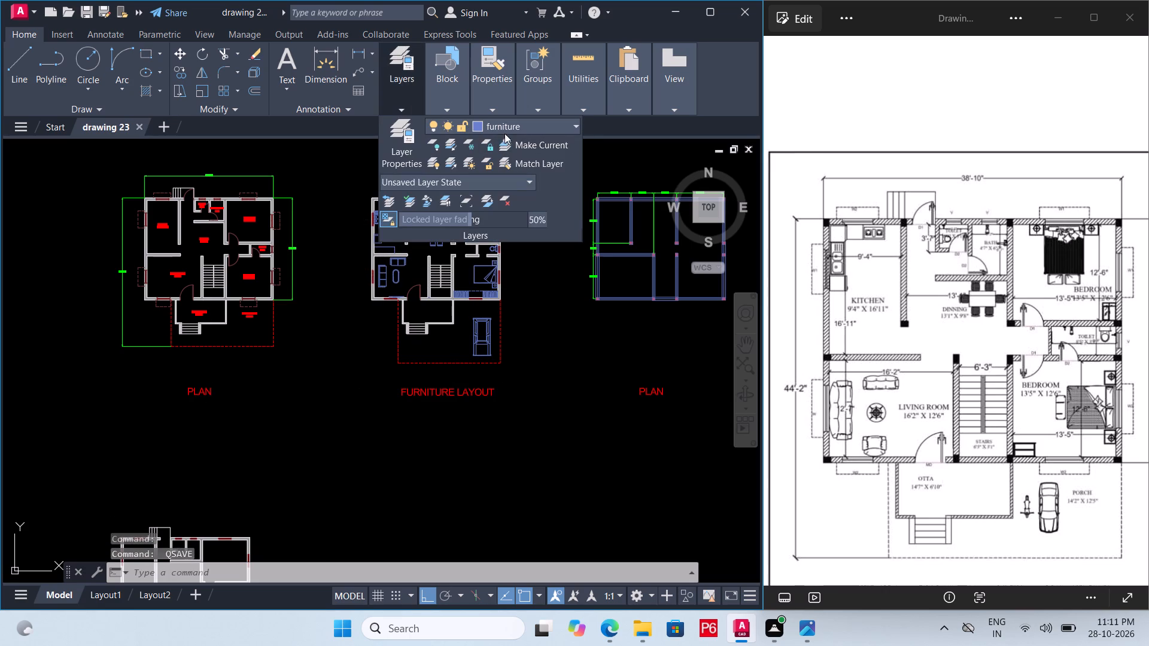
click(506, 131)
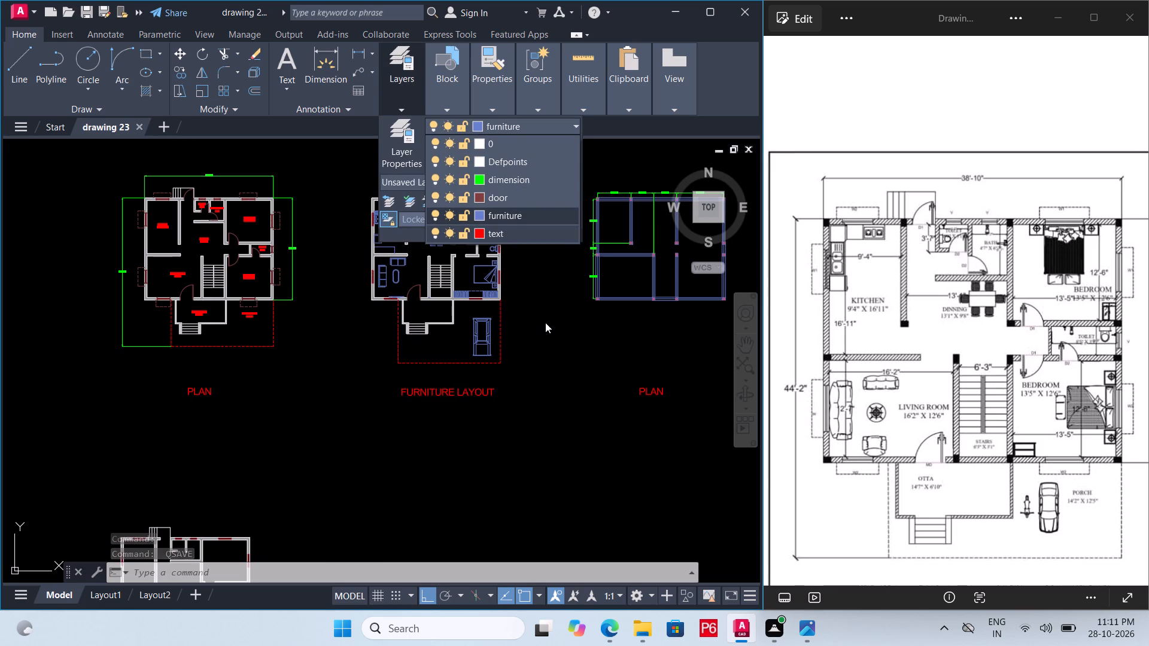
click(545, 322)
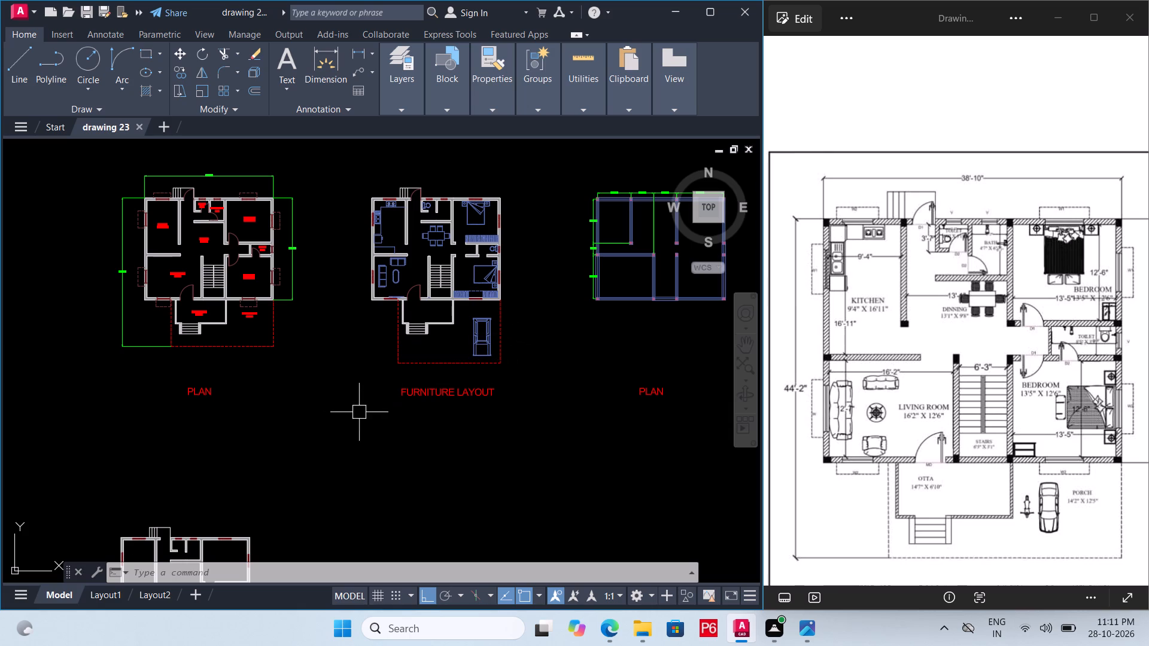
click(202, 391)
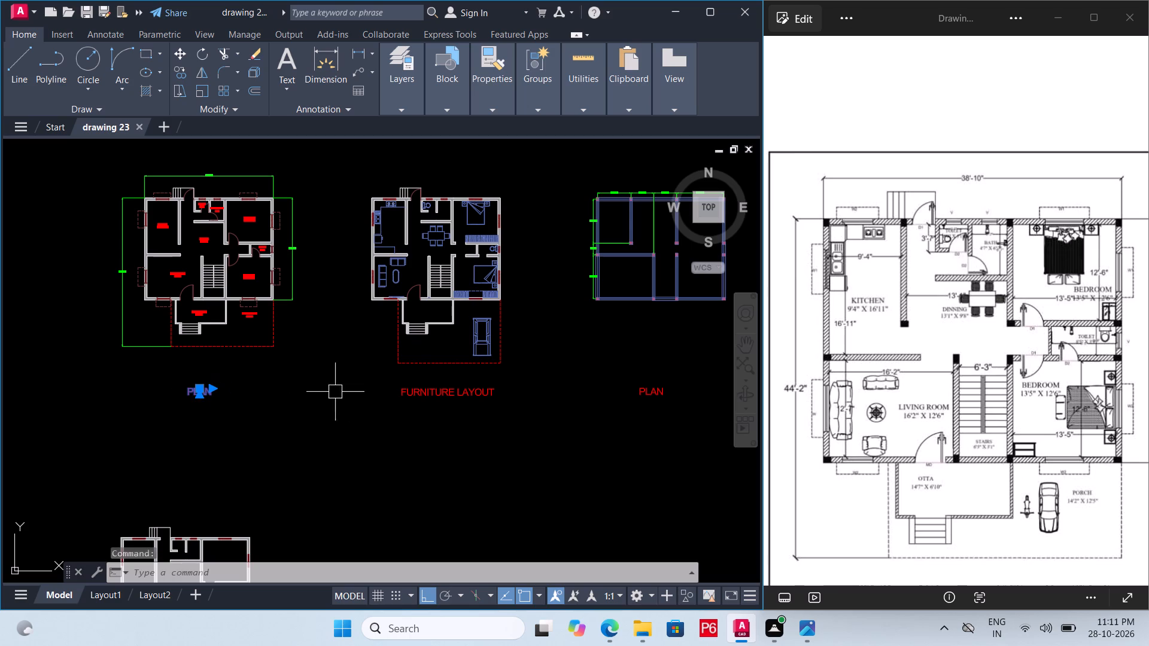
click(431, 397)
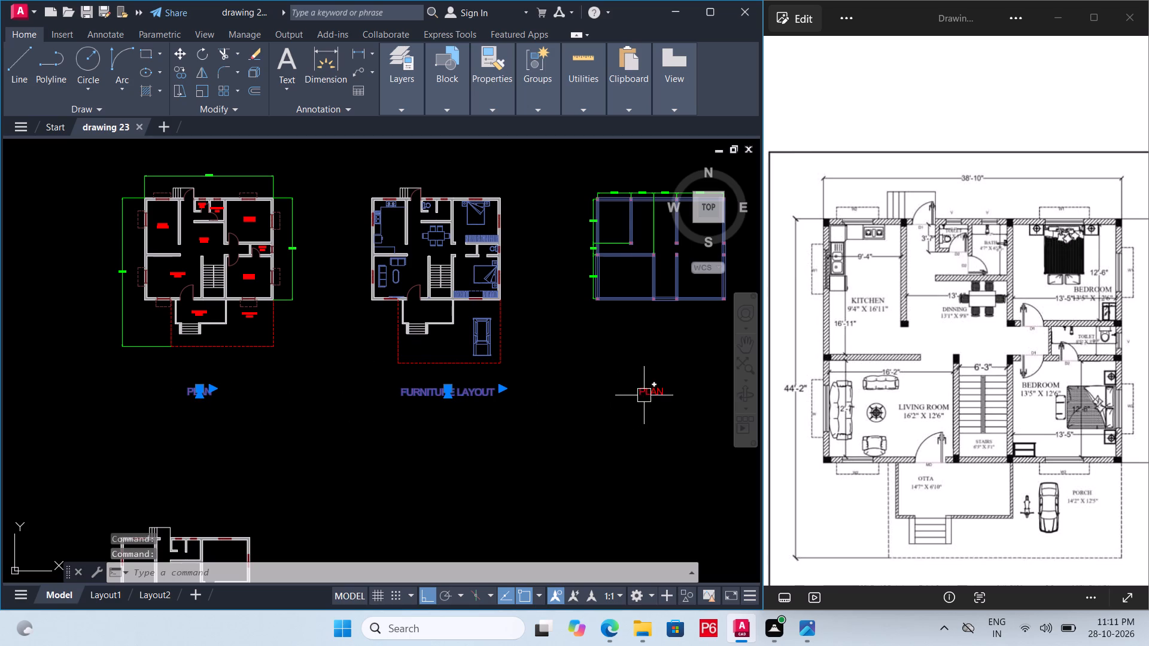
click(647, 394)
click(403, 114)
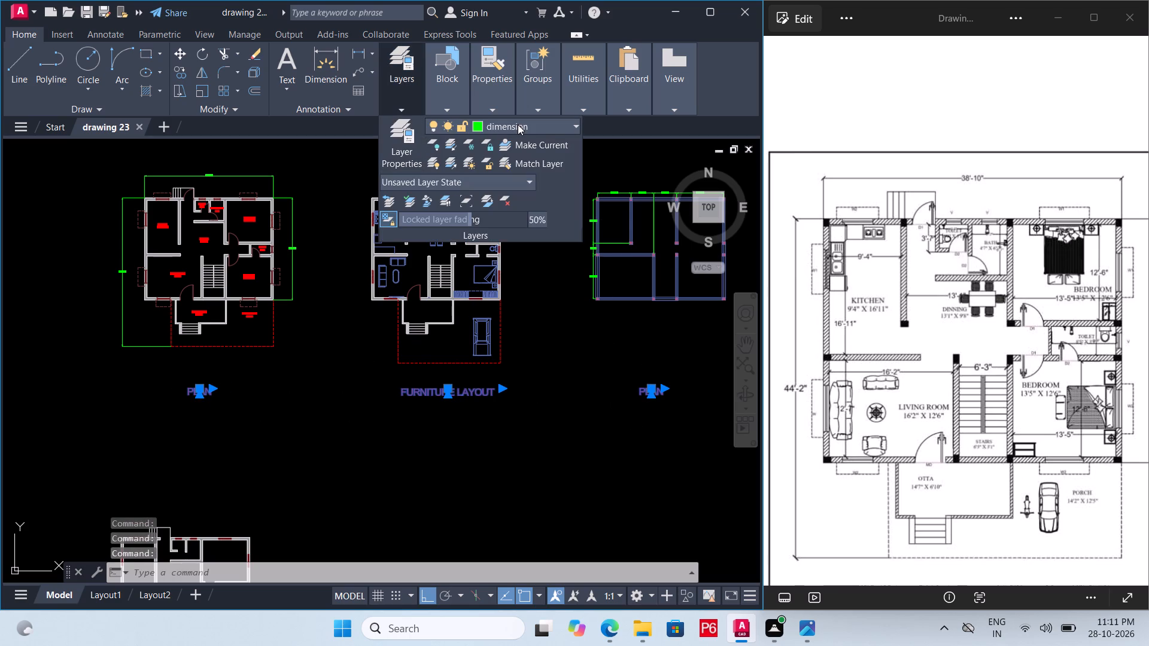
click(518, 124)
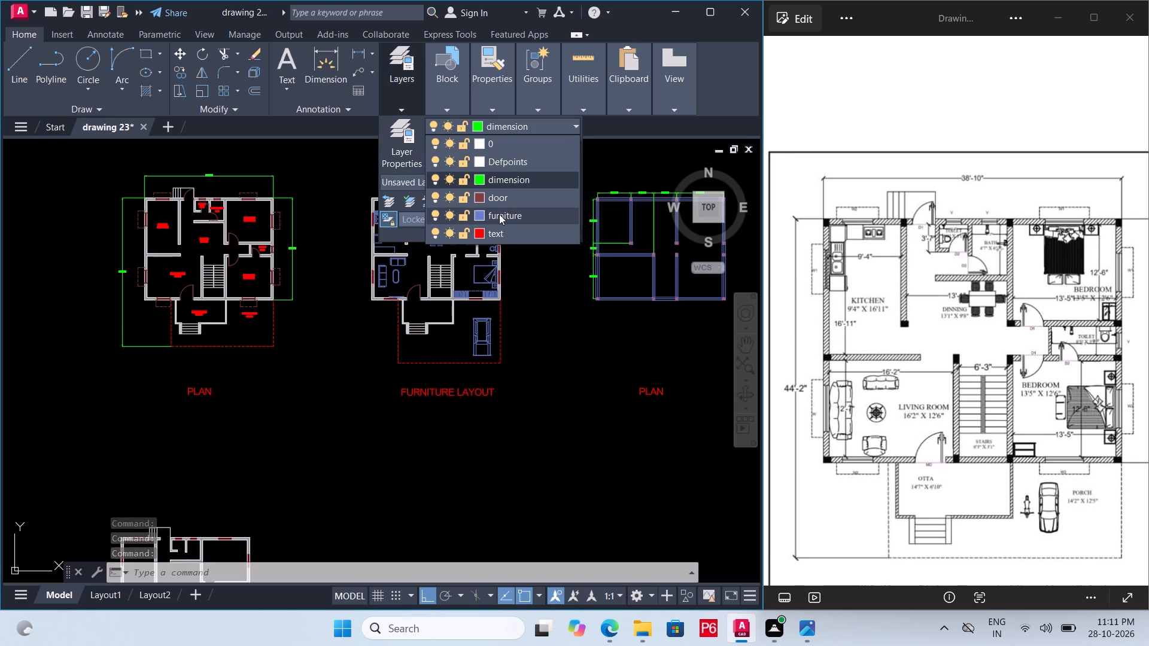
key(Escape)
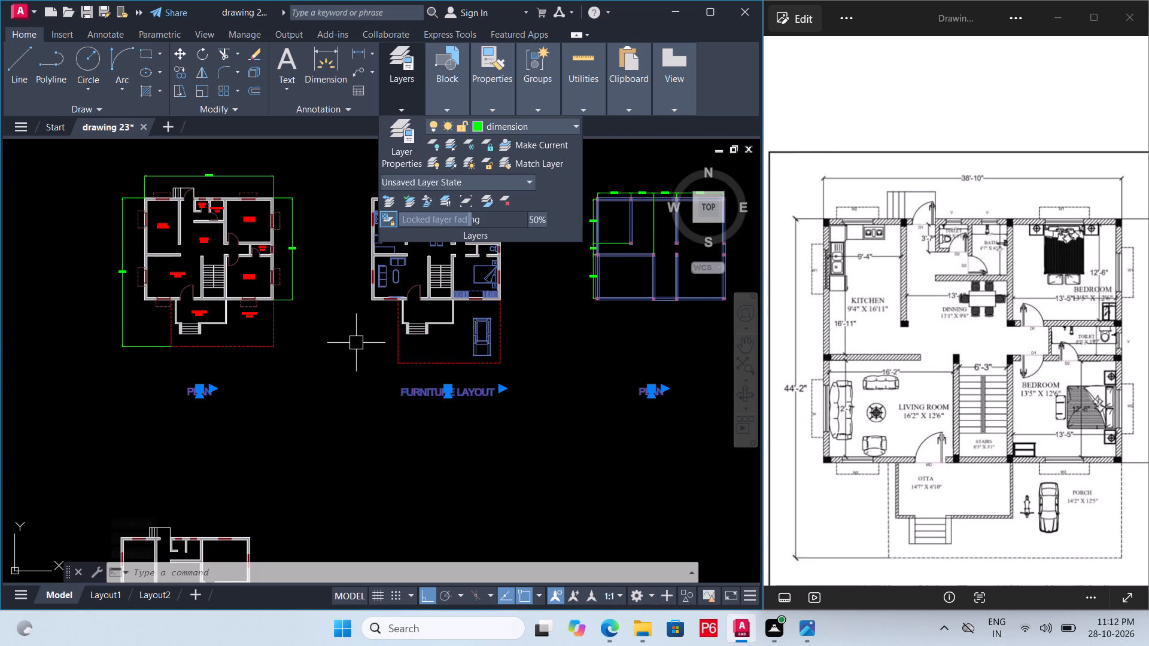
click(293, 392)
click(276, 404)
drag(296, 402, 306, 404)
click(335, 415)
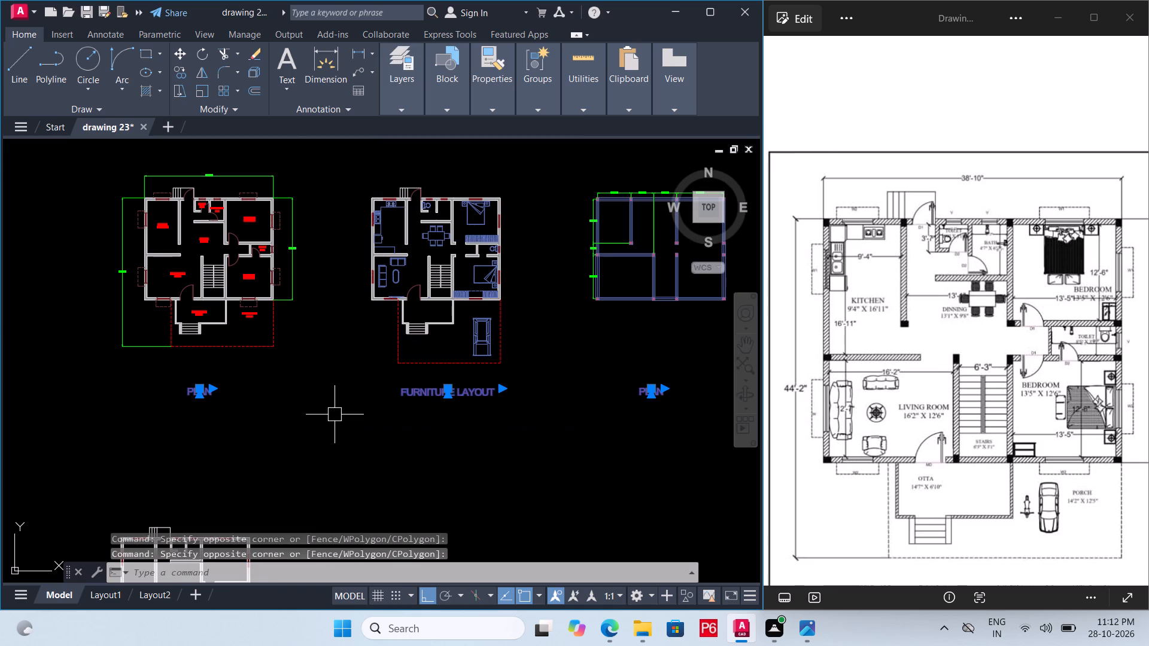
key(ctrl+s)
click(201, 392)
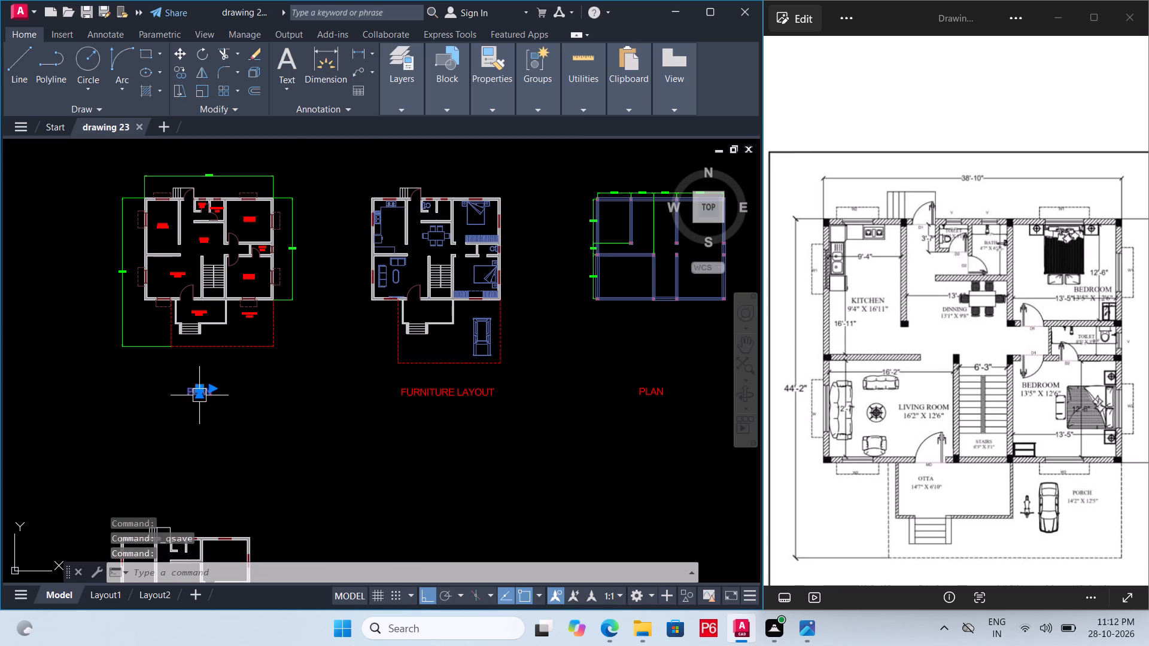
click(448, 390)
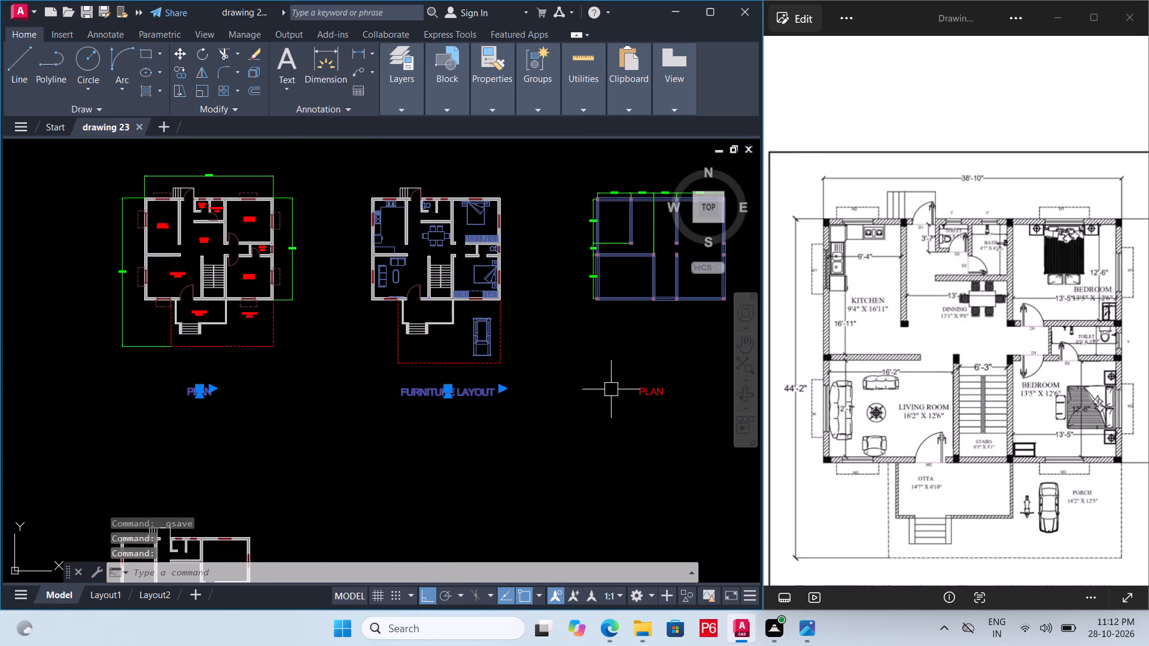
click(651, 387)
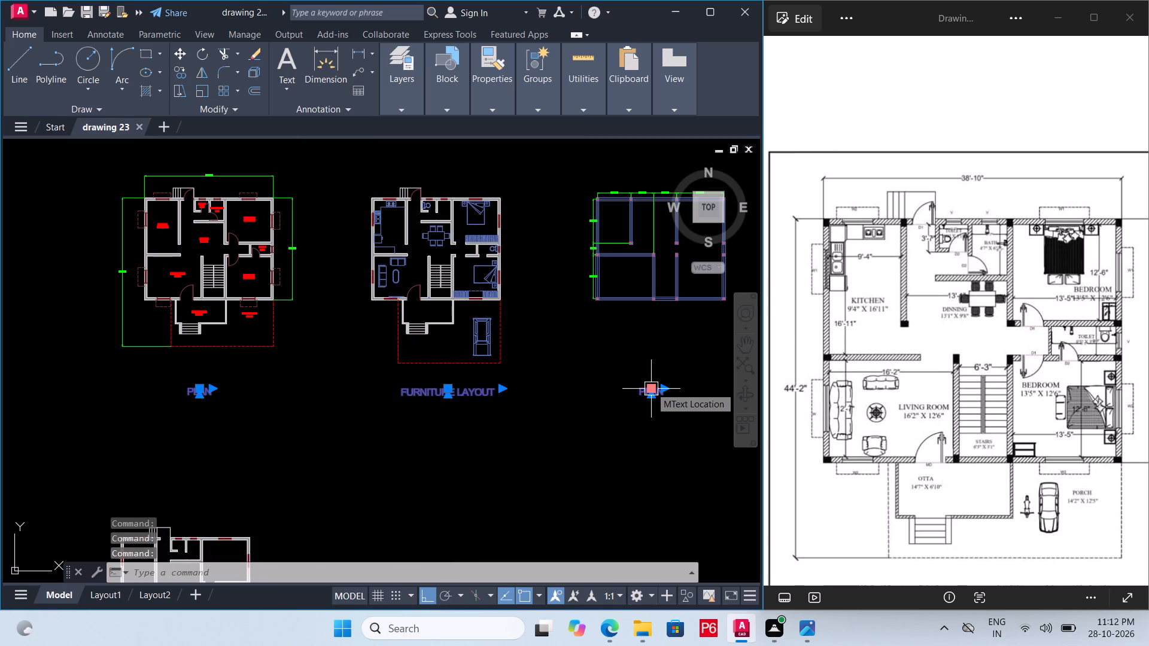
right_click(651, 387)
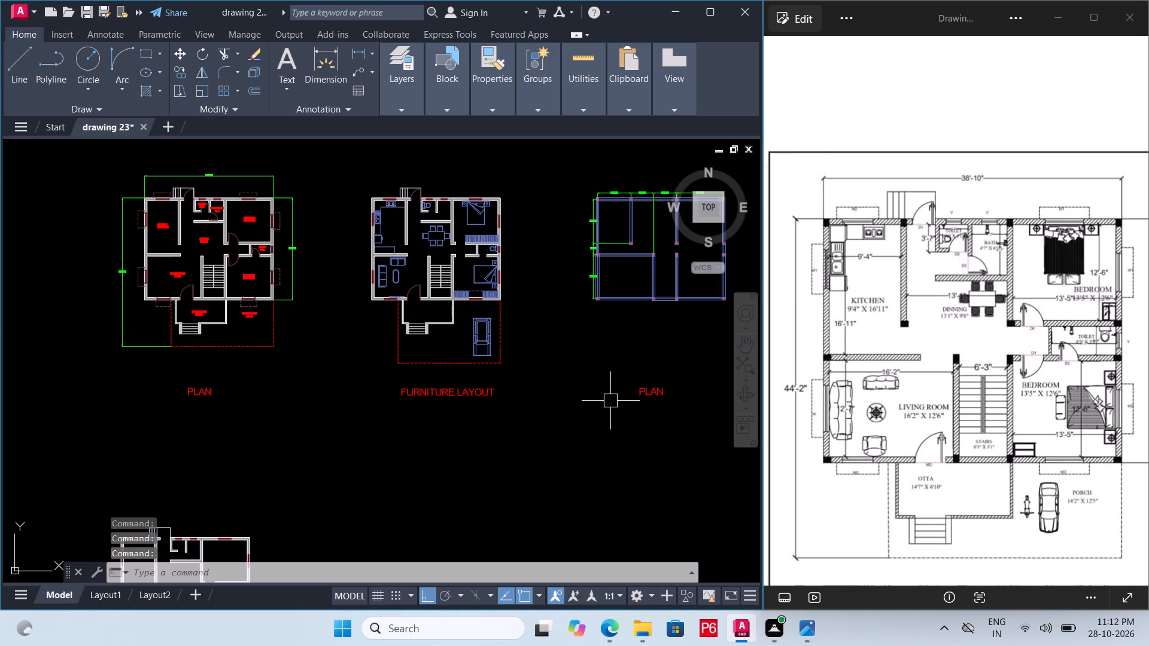
Change the colour of the two PLAN titles and the FURNITURE LAYOUT title to Cyan and save the drawing.
click(475, 392)
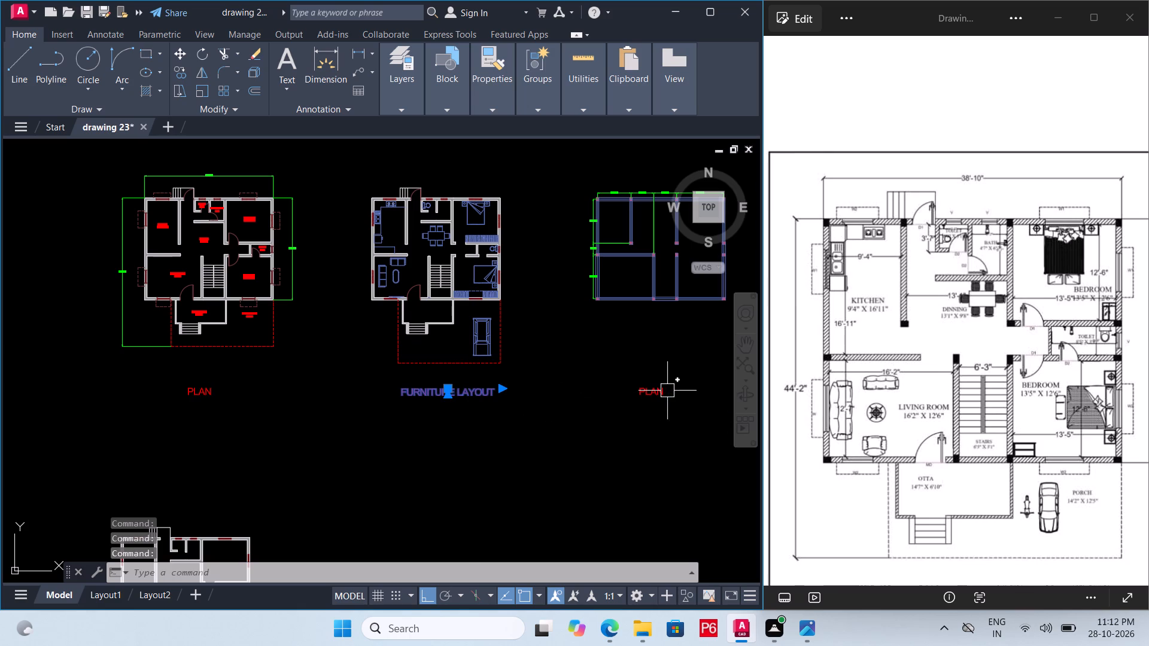
click(650, 395)
click(205, 394)
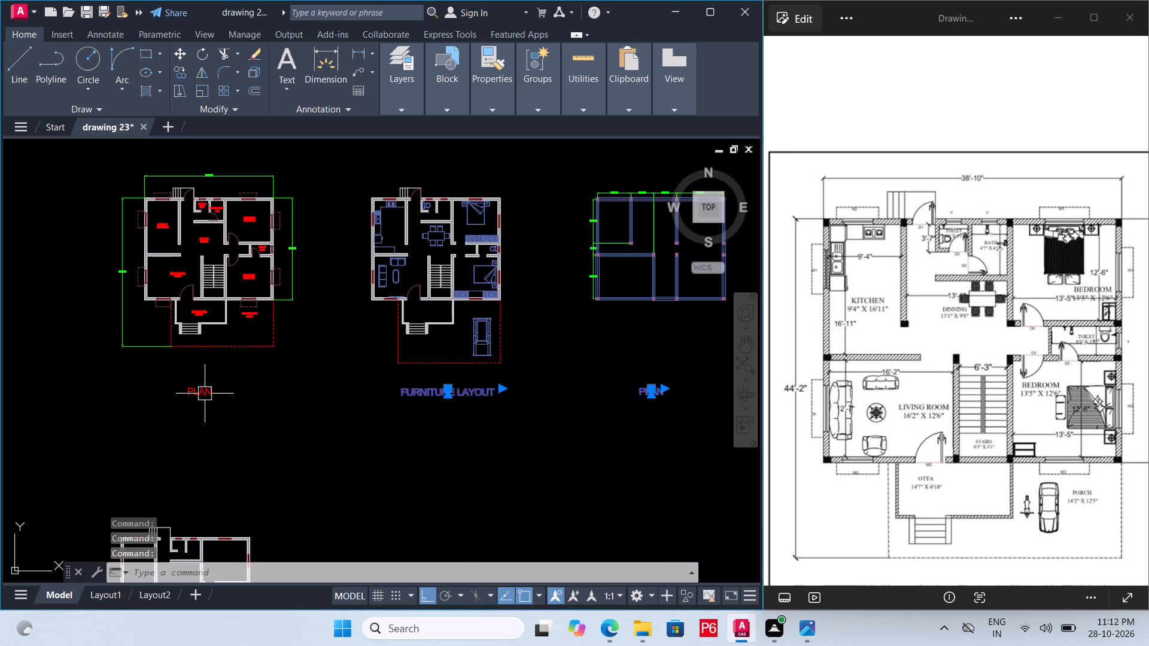
right_click(205, 394)
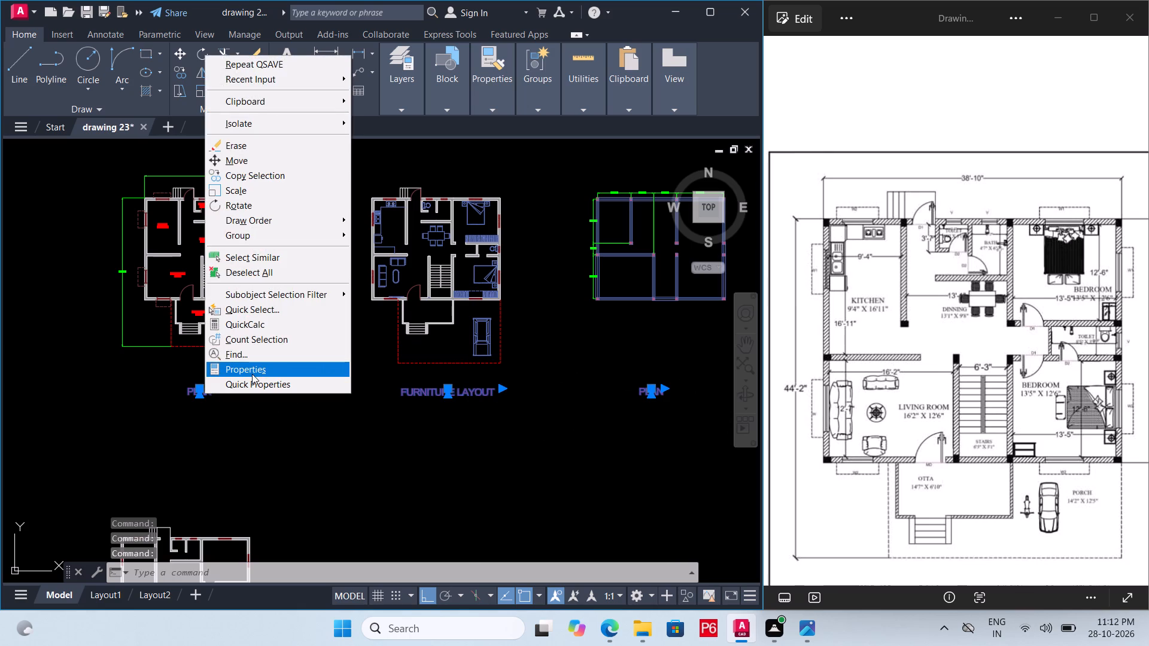
click(254, 371)
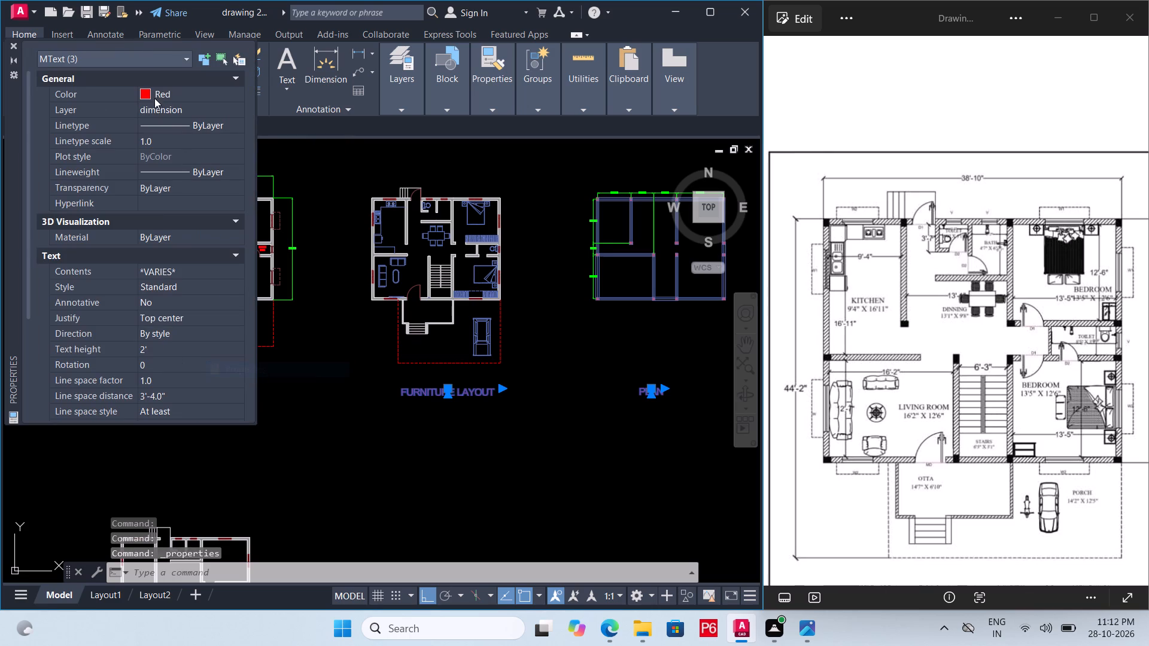
click(150, 94)
click(147, 99)
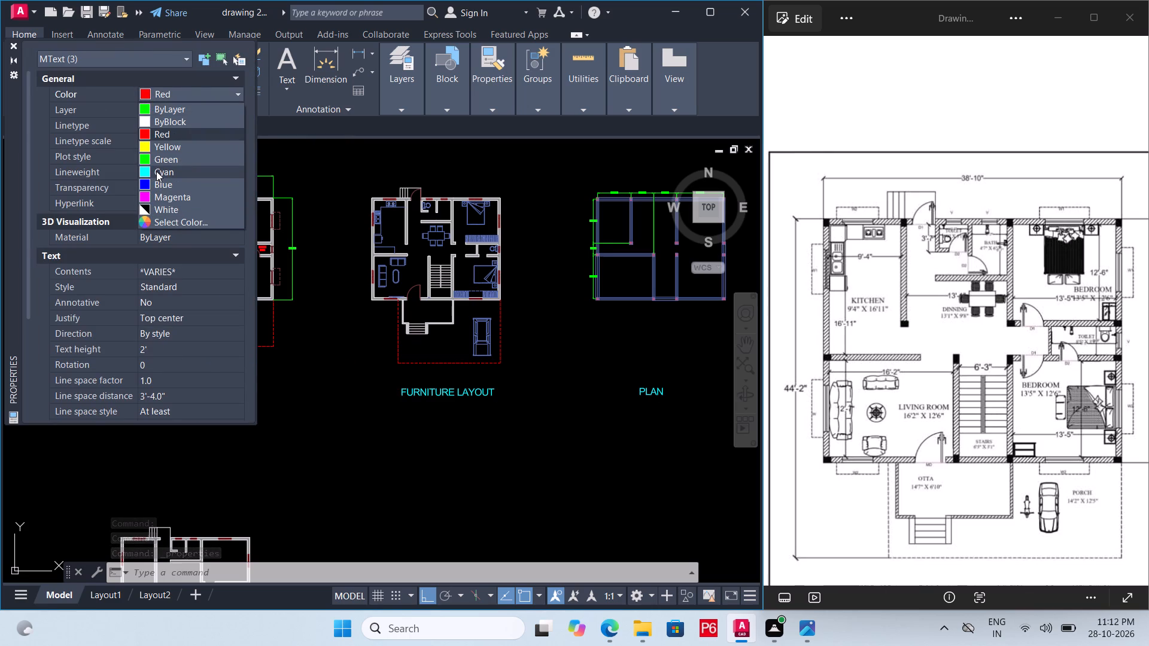
click(156, 171)
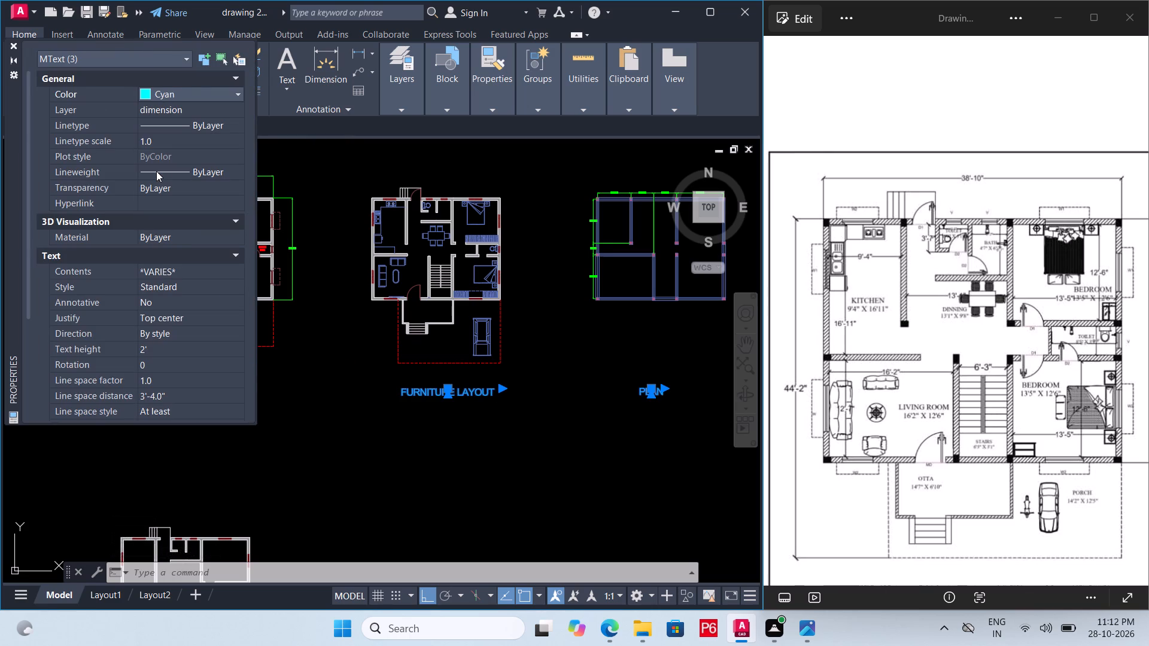
key(Escape)
key(ctrl+s)
key(ctrl+s)
key(ctrl+s)
key(ctrl+s)
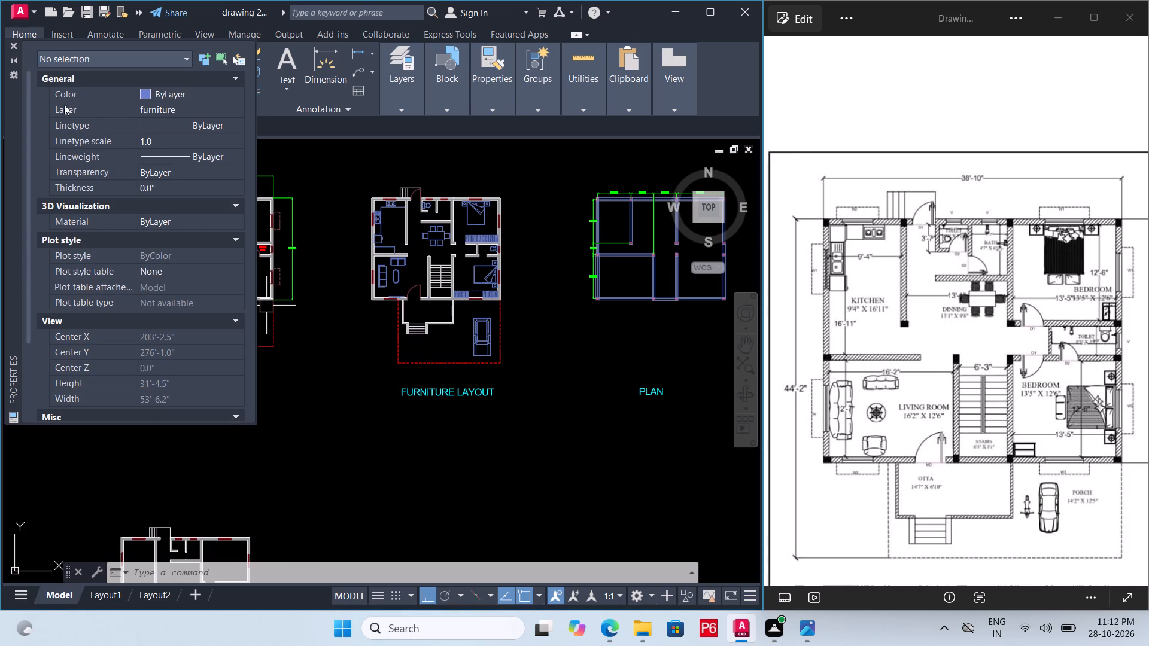
click(10, 42)
key(ctrl+s)
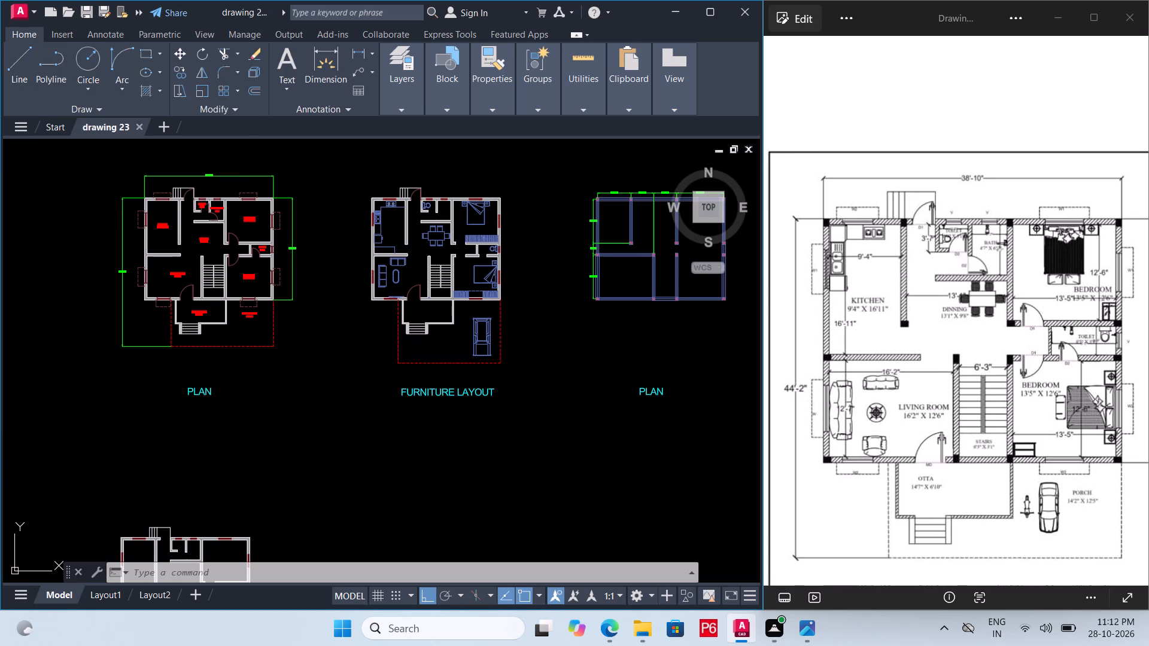
key(ctrl+s)
key(ctrl+s)
key(ctrl+s)
Replace the PLAN title beneath the centreline plan with the text BEAM AND COLUMN LAYOUT.
scroll(200, 269, down, 1)
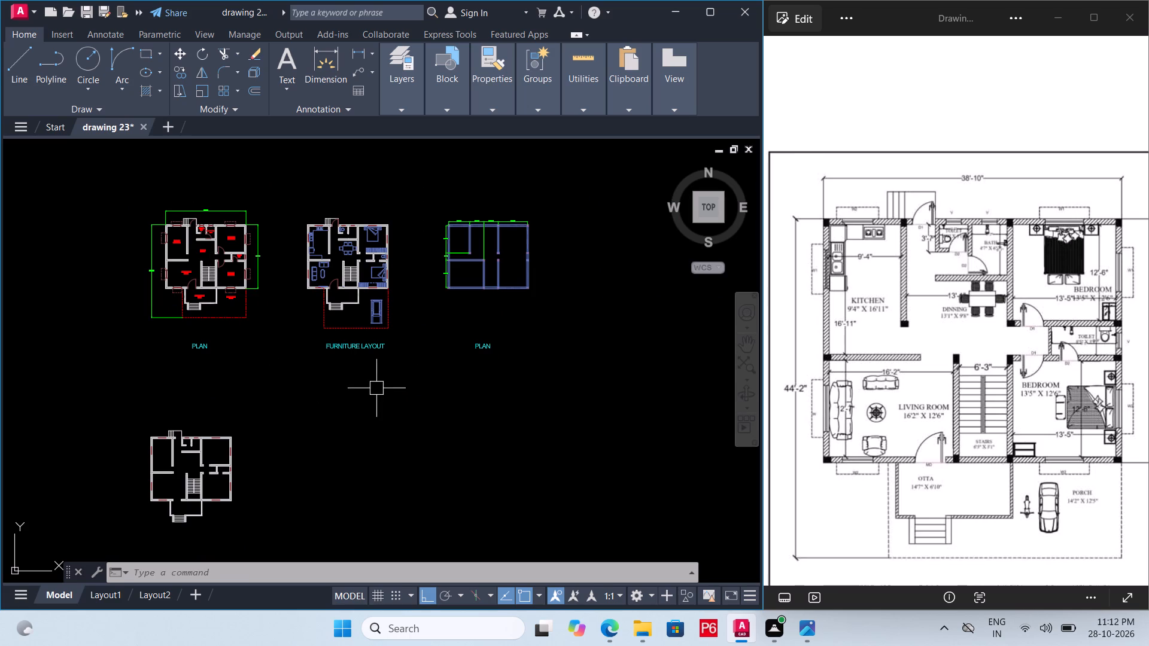
scroll(488, 343, up, 3)
double_click(471, 353)
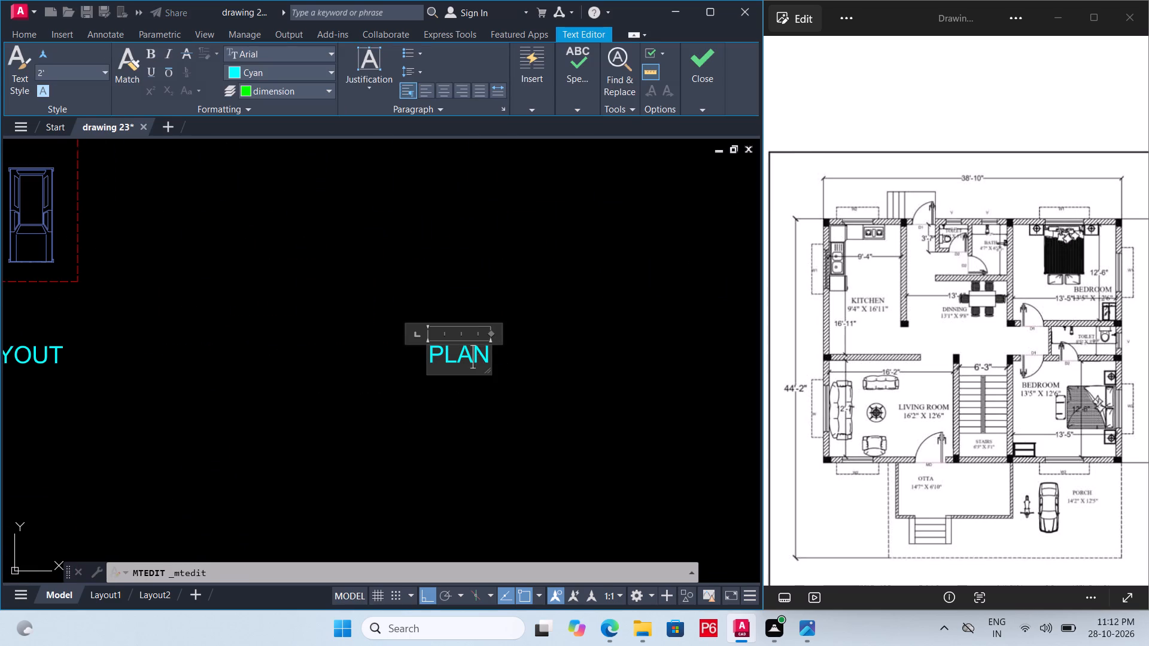
key(Right)
key(Right)
key(BackSpace)
key(BackSpace)
key(BackSpace)
key(BackSpace)
key(BackSpace)
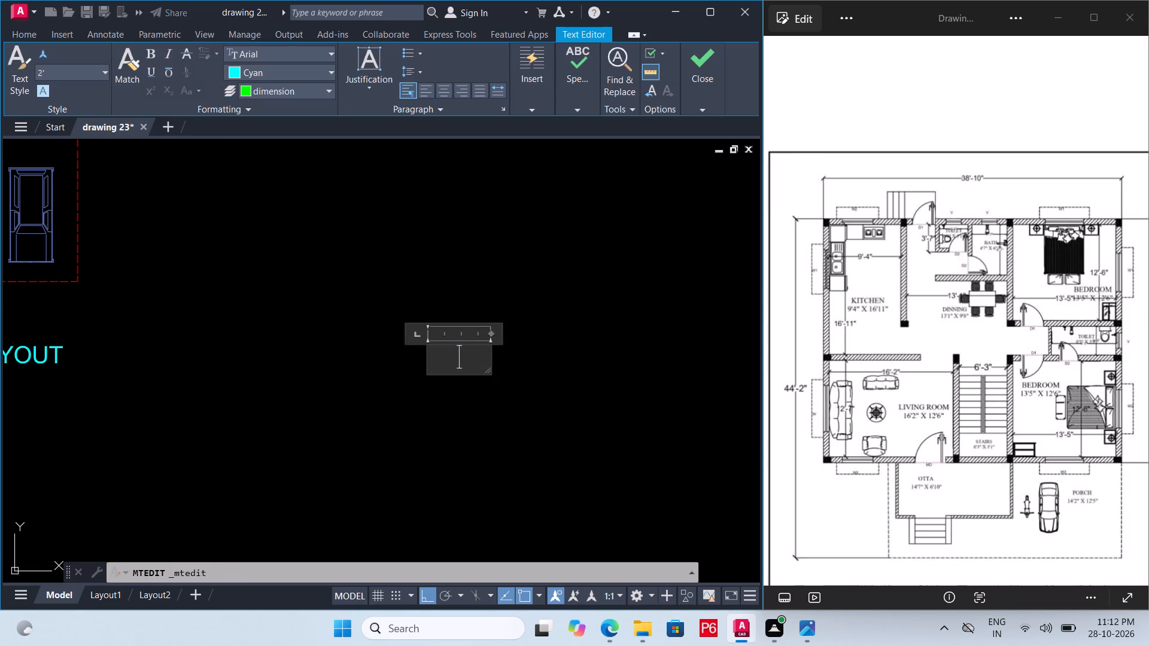
text(BEAM AND COLUMN)
key(space)
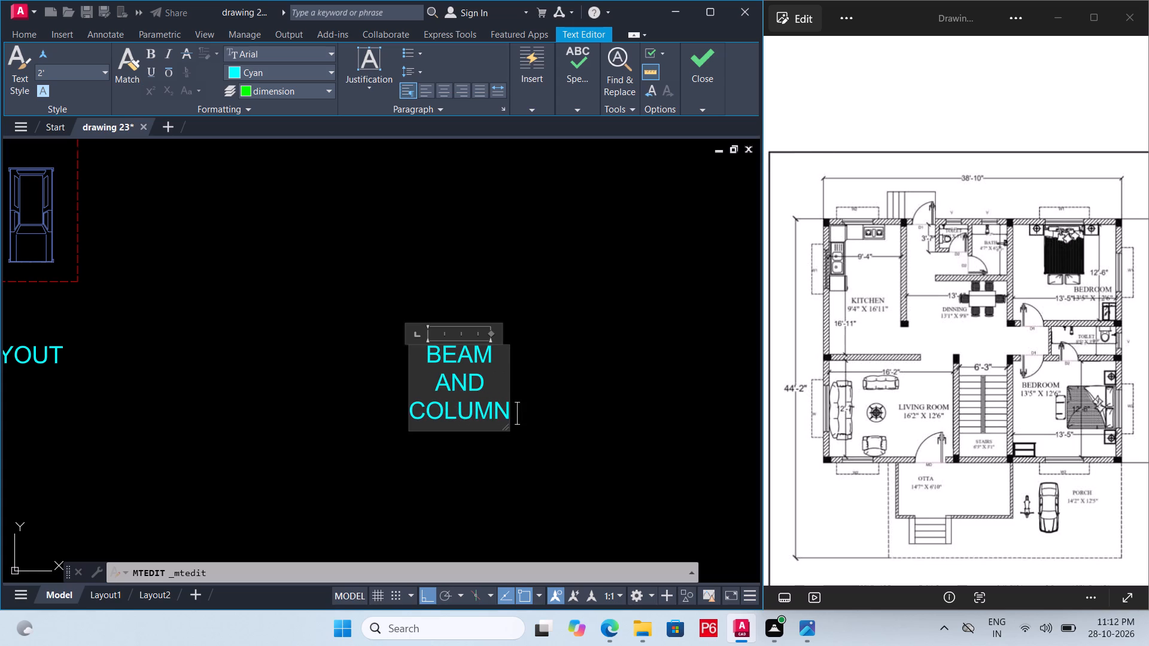
text(LAY)
text(OUT)
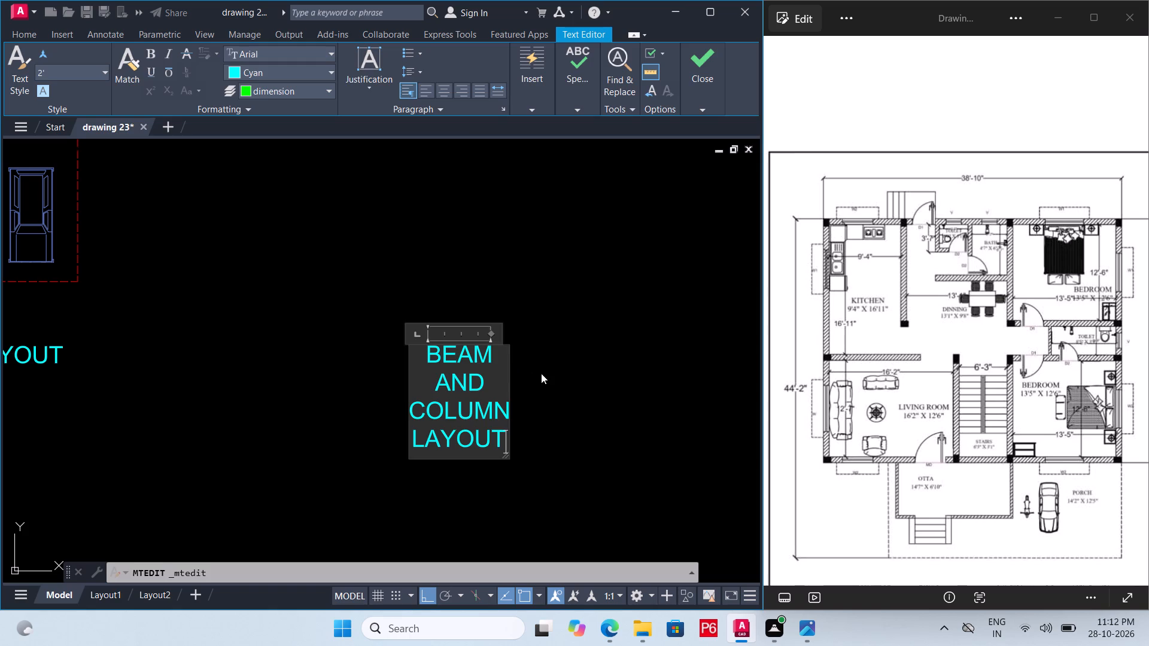
click(541, 373)
Widen the text frame of the BEAM AND COLUMN LAYOUT title so it fits on one line, and save the drawing.
click(439, 383)
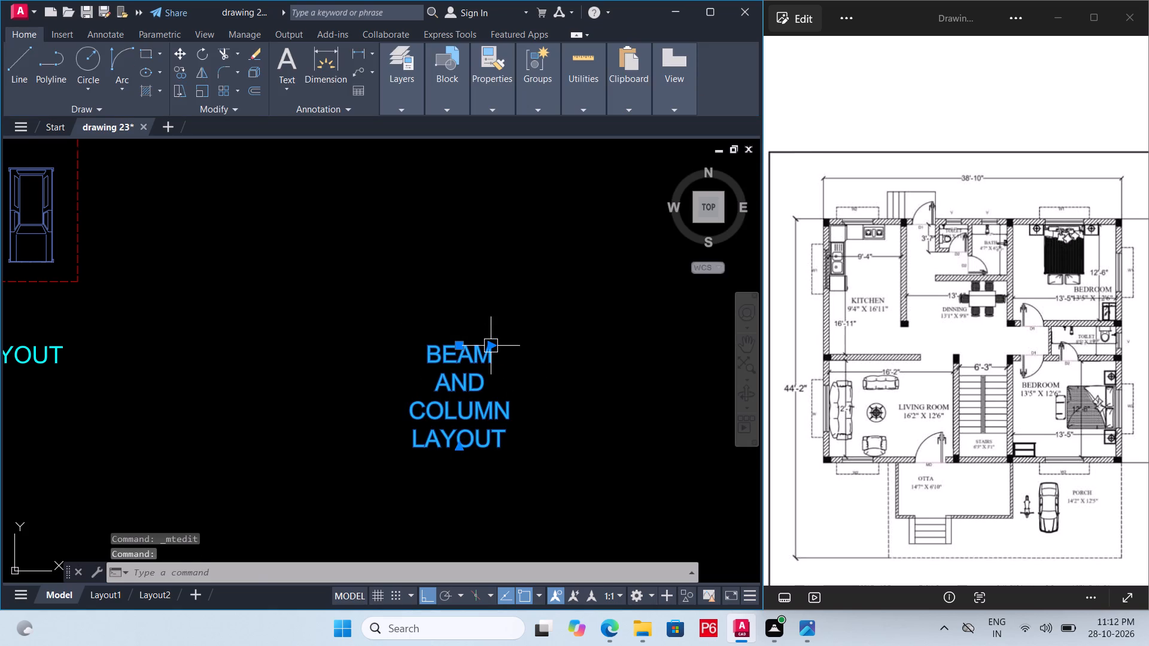
click(491, 343)
click(656, 312)
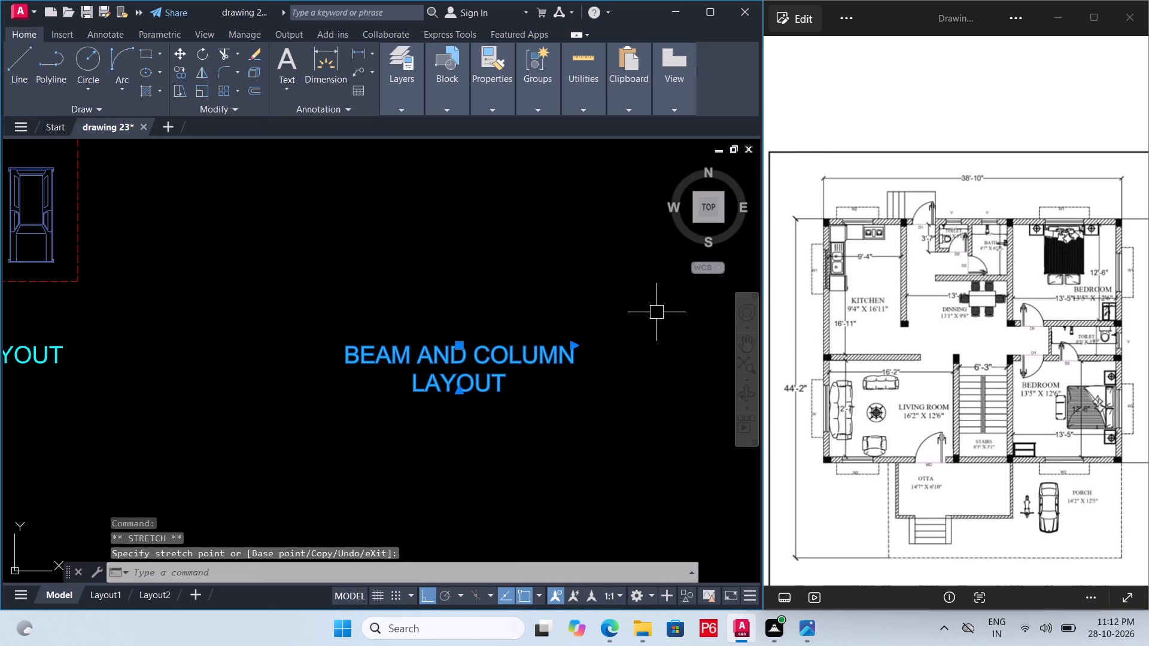
scroll(428, 388, down, 1)
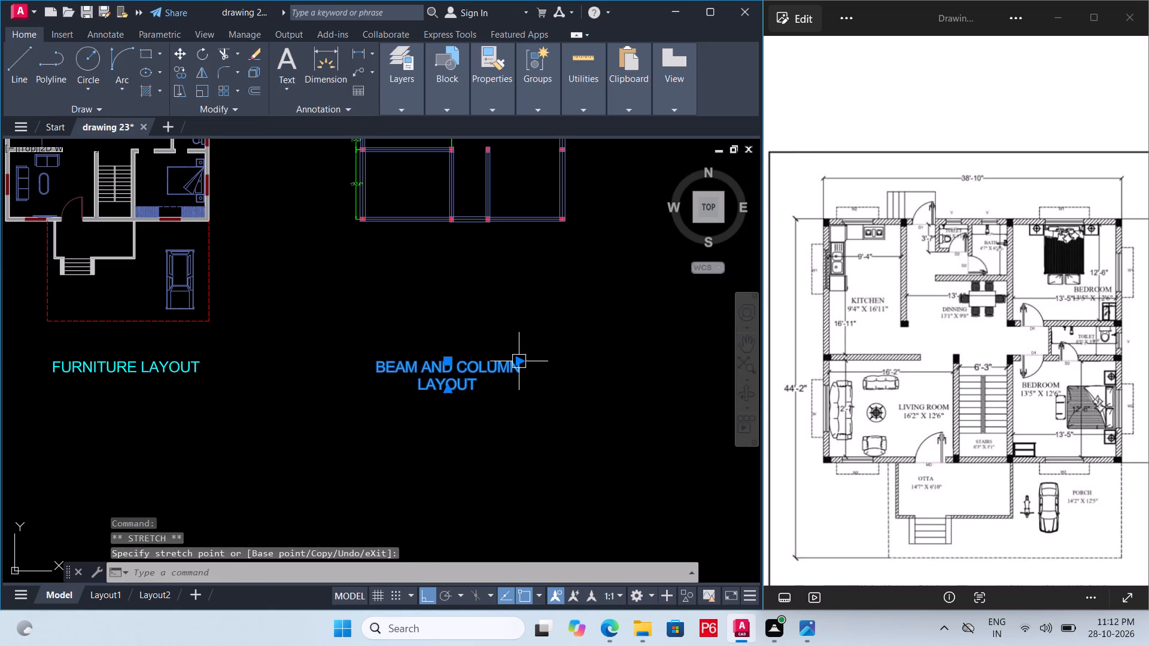
click(522, 361)
double_click(624, 349)
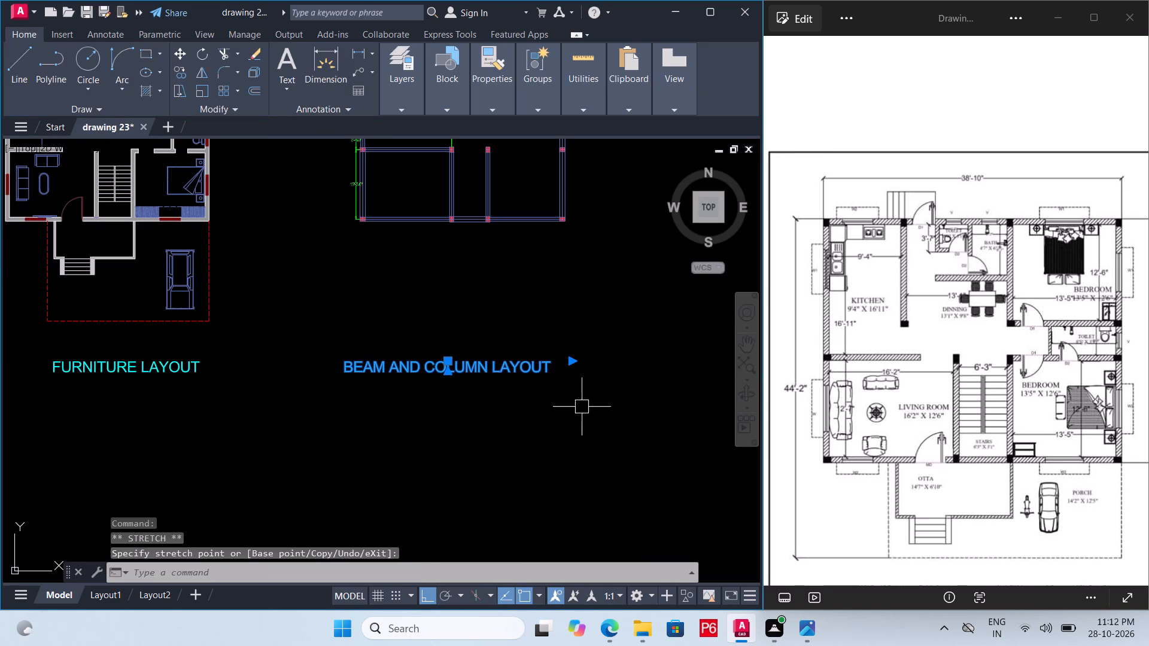
key(space)
double_click(561, 434)
double_click(464, 464)
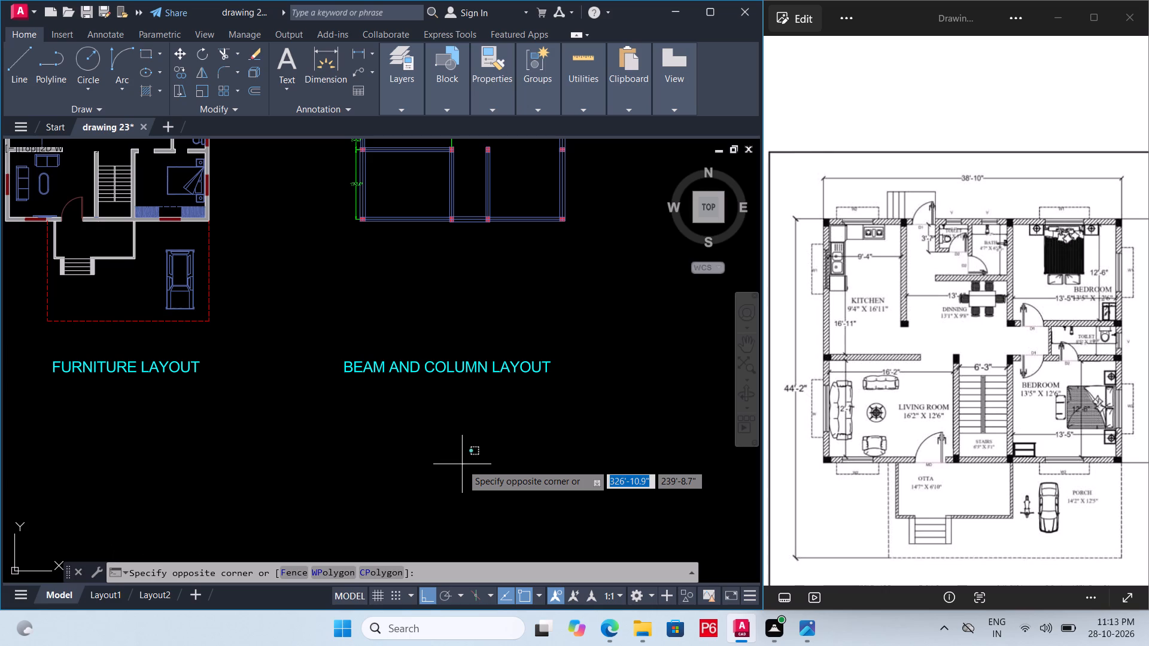
key(ctrl+s)
key(ctrl+s)
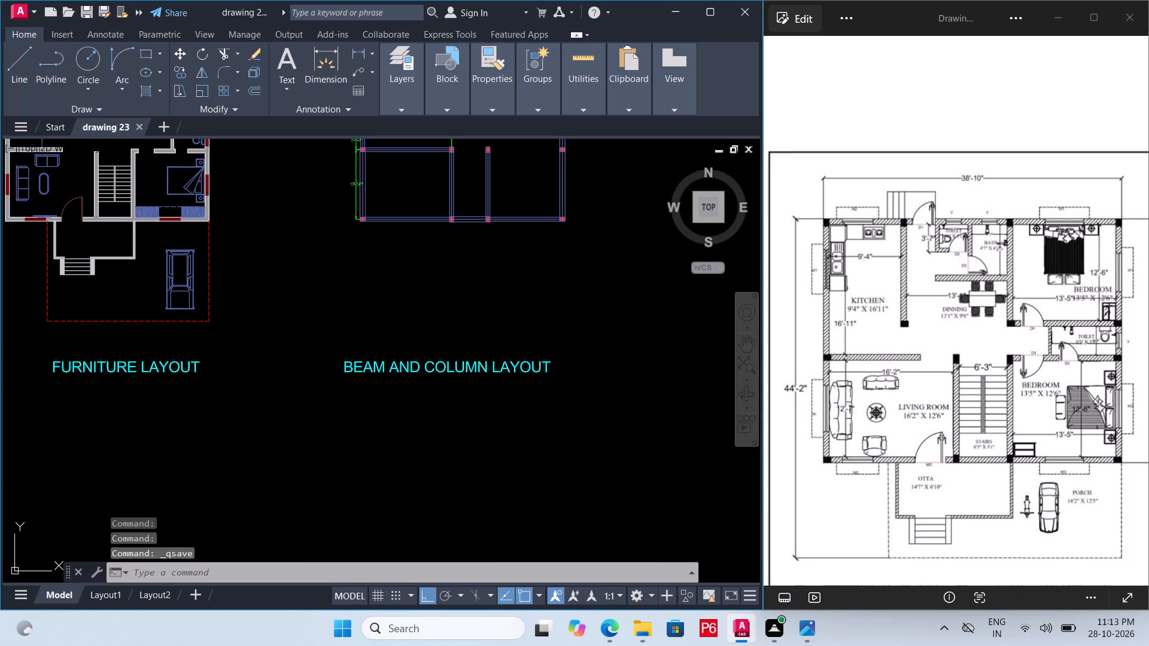
key(ctrl+s)
Clear any selection on the BEAM AND COLUMN LAYOUT title and save the drawing again.
scroll(394, 365, down, 2)
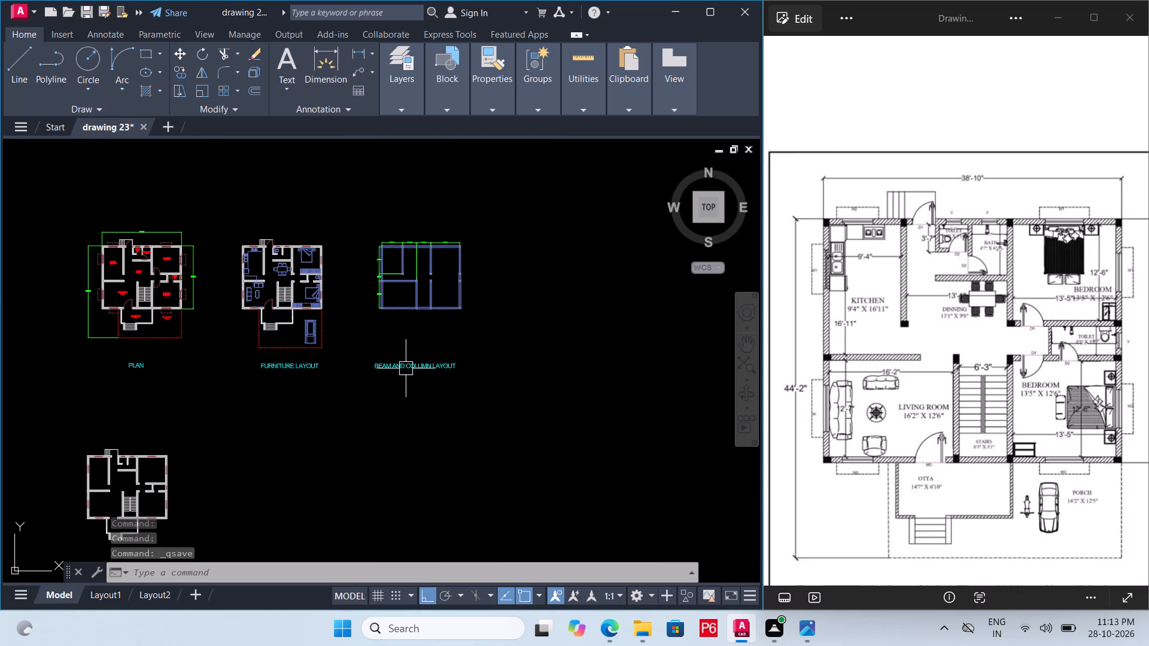
click(406, 368)
key(Escape)
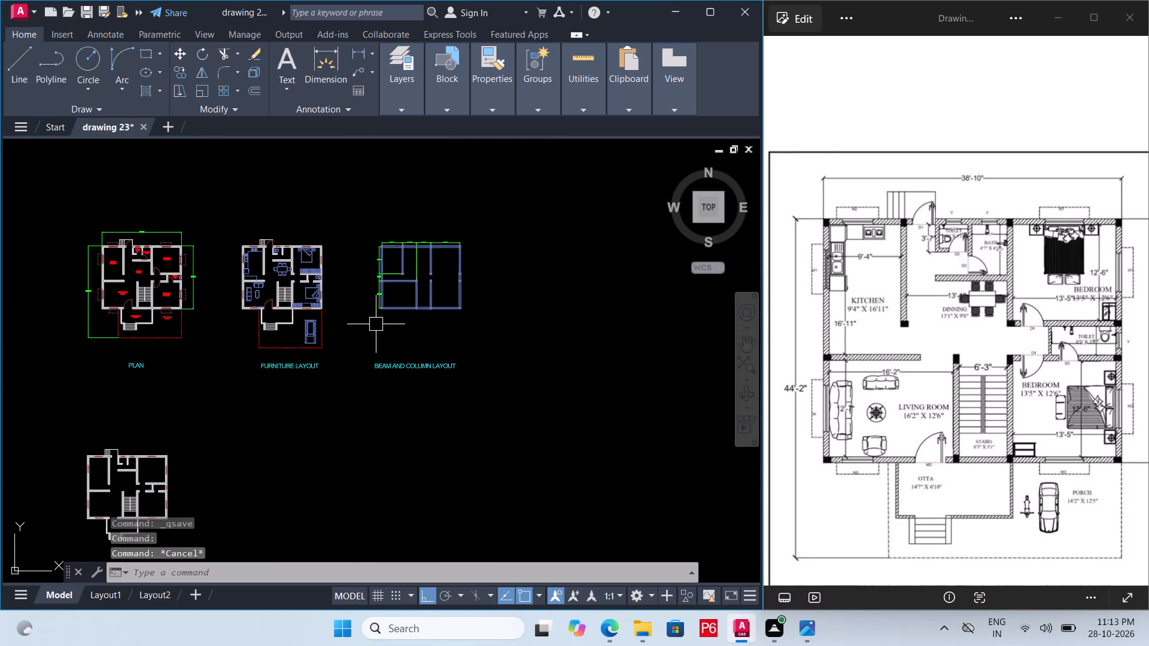
key(ctrl+s)
key(ctrl+s)
key(ctrl+s)
key(ctrl+s)
key(ctrl+s)
key(ctrl+s)
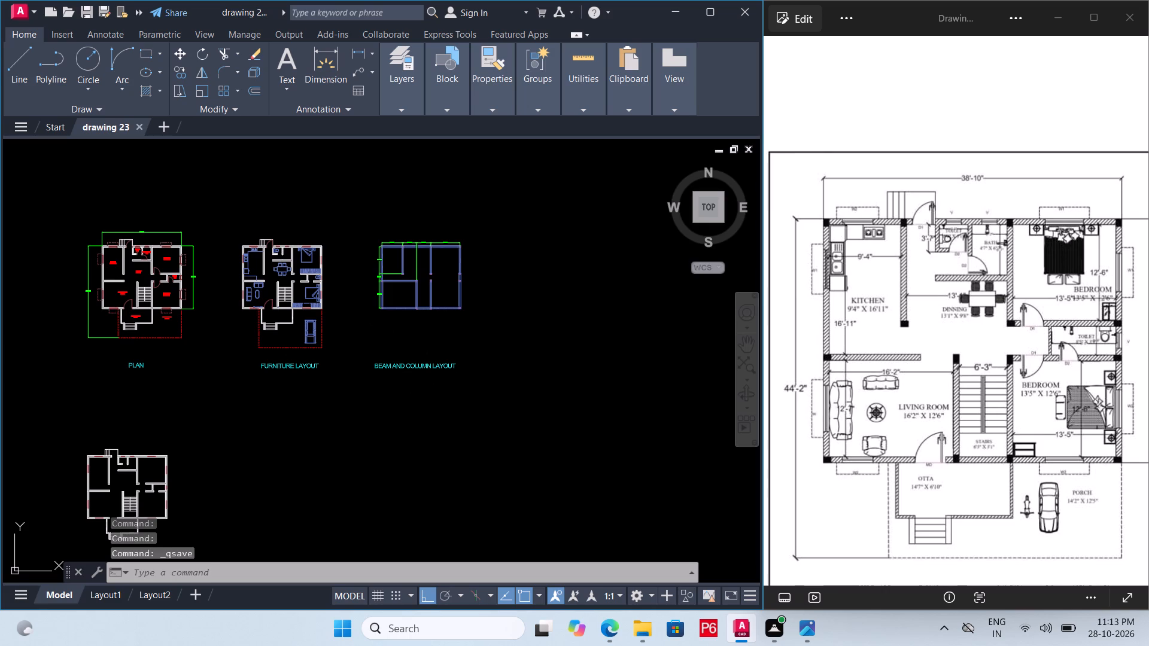
key(ctrl+s)
Delete the spare untitled floor plan copy below the titled ground floor plan and save the drawing.
scroll(294, 408, down, 1)
middle_drag(274, 415, 263, 387)
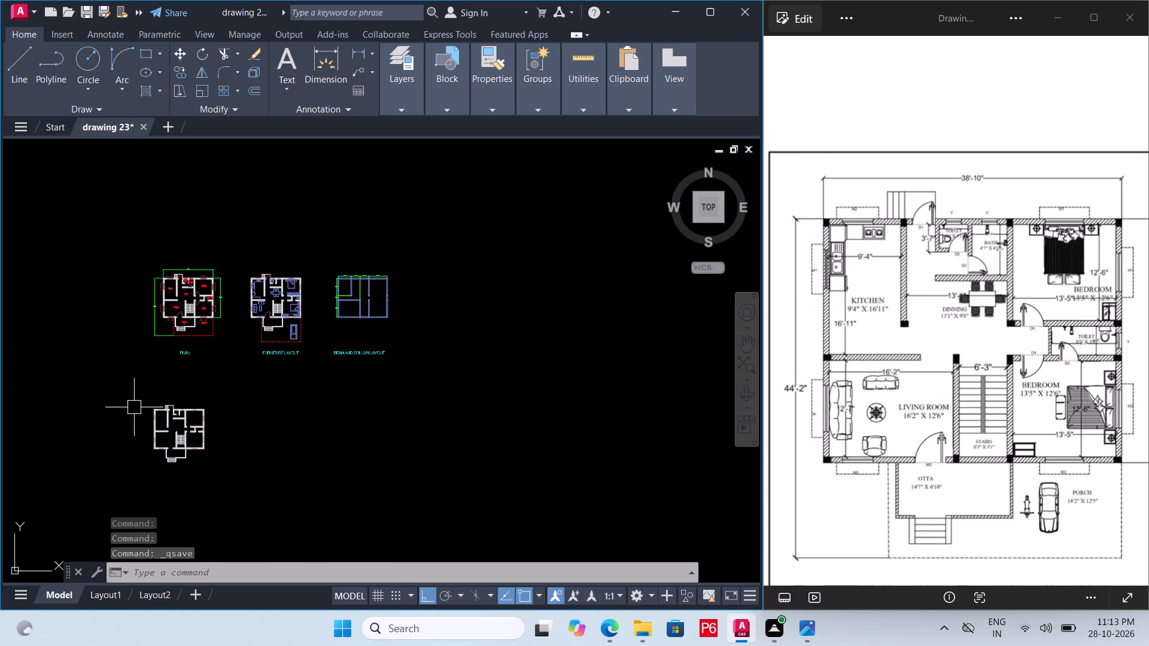
click(136, 398)
click(260, 486)
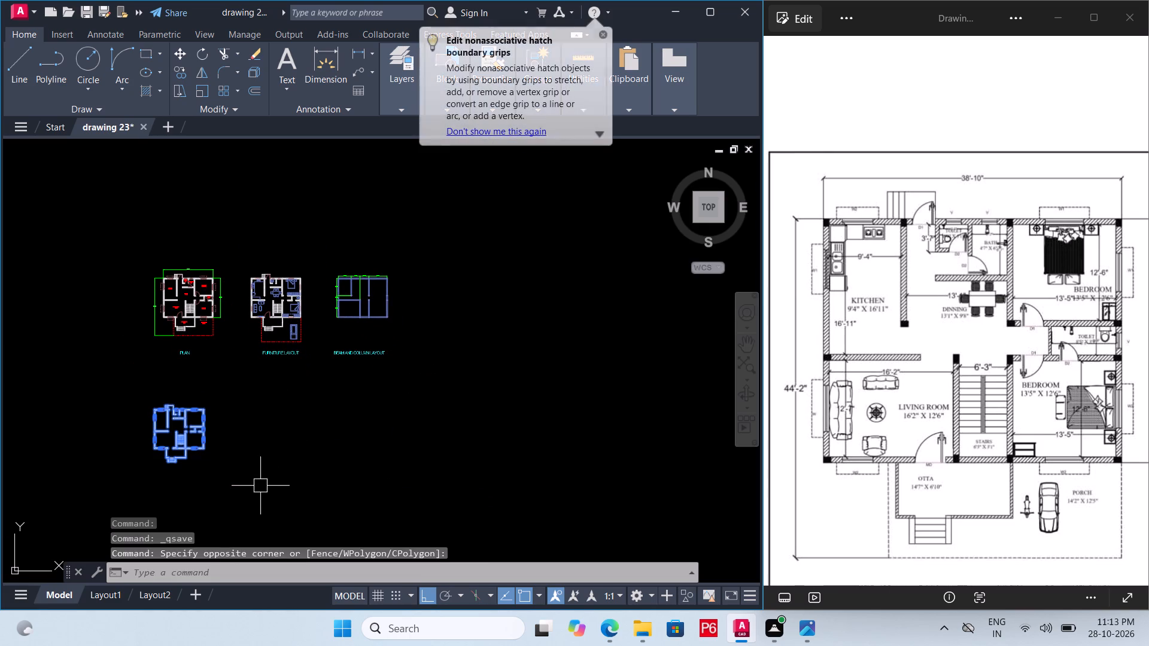
key(Delete)
key(ctrl+s)
key(ctrl+s)
key(ctrl+s)
key(ctrl+s)
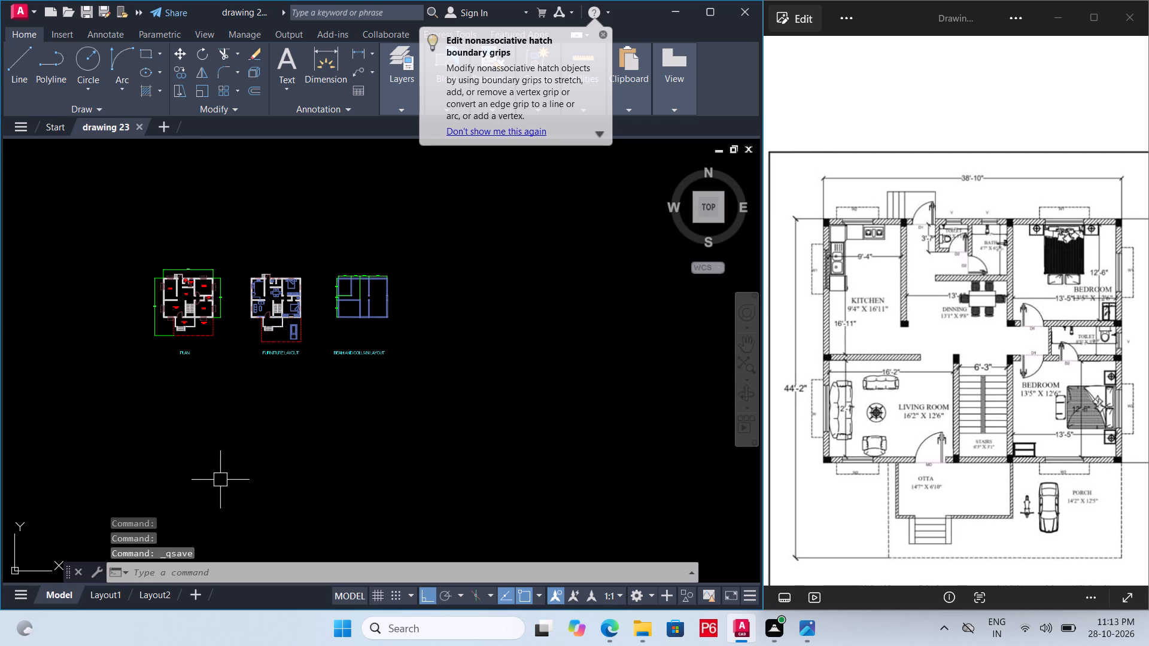
key(ctrl+s)
key(ctrl+s)
key(ctrl+s)
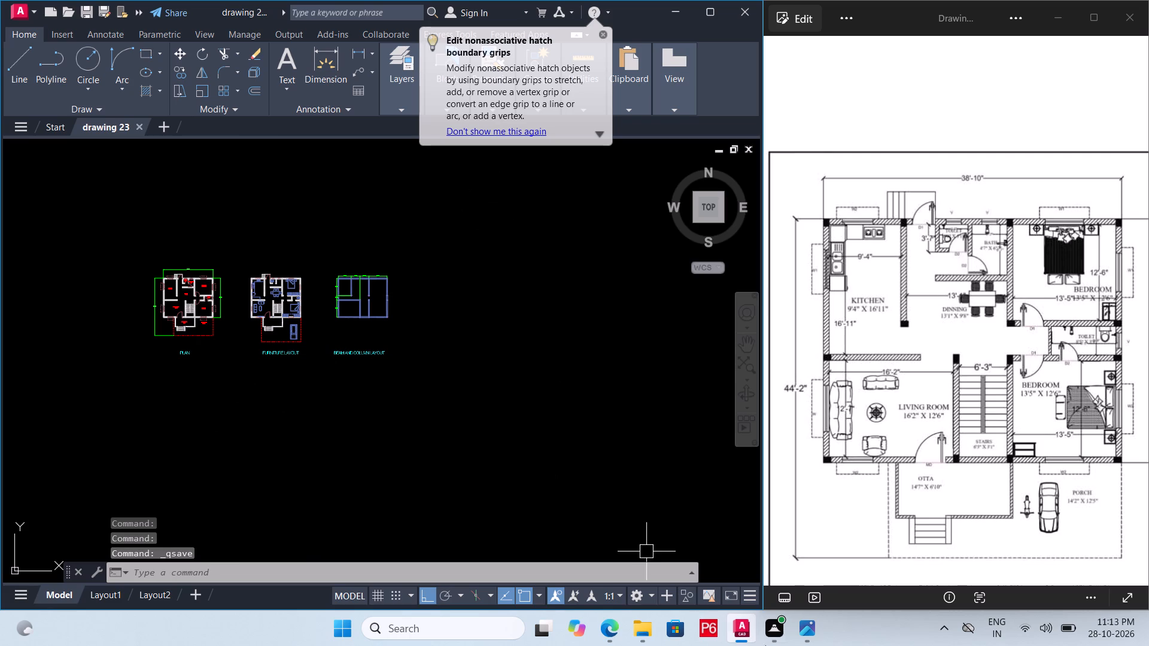
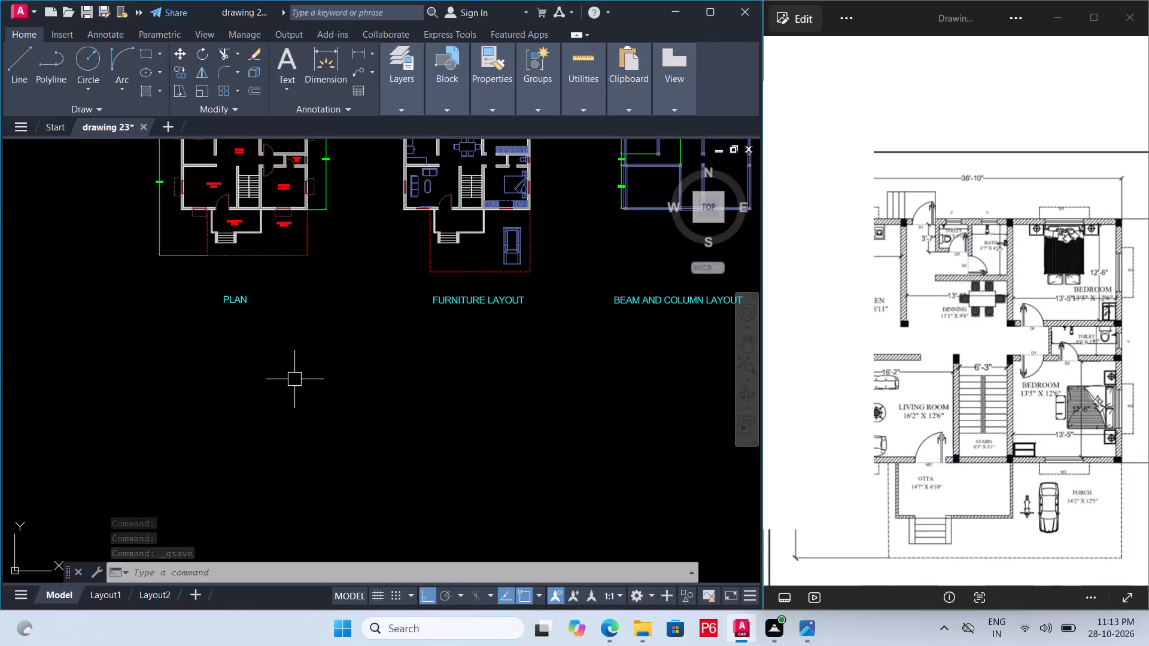
Save the drawing with the titled plan, furniture layout and beam and column layout.
key(ctrl+s)
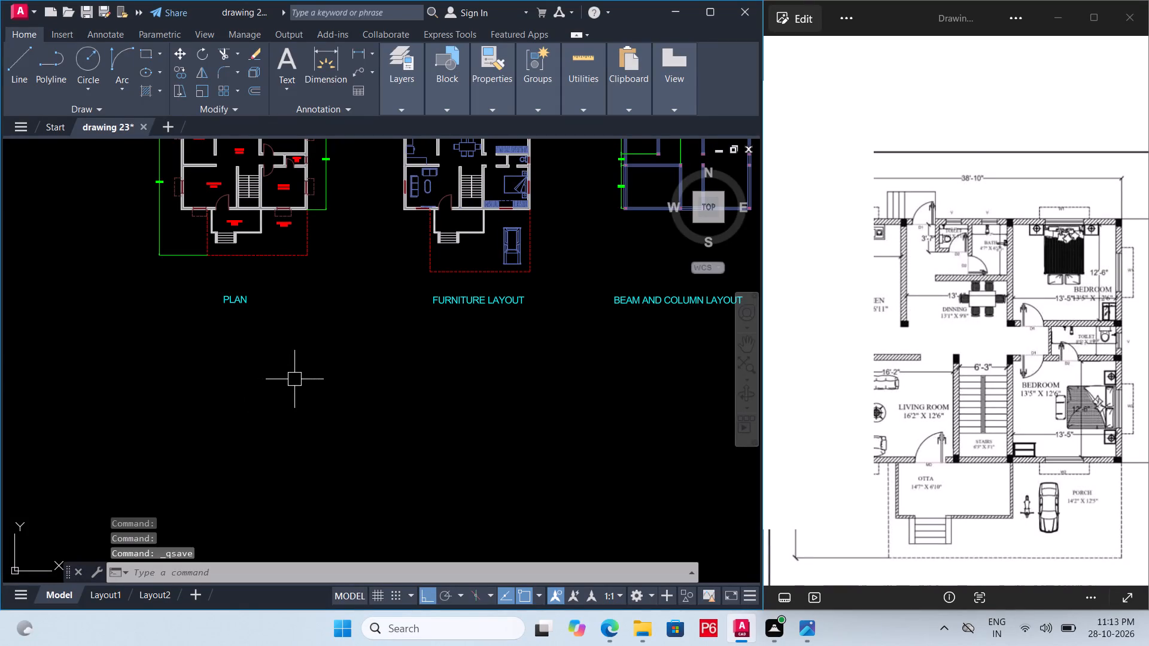
key(ctrl+s)
key(ctrl+s)
key(ctrl+s)
key(ctrl+s)
key(ctrl+s)
key(ctrl+s)
key(ctrl+s)
key(ctrl+s)
key(ctrl+s)
key(ctrl+s)
key(ctrl+s)
key(ctrl+s)
key(ctrl+s)
key(ctrl+s)
key(ctrl+s)
key(ctrl+s)
key(ctrl+s)
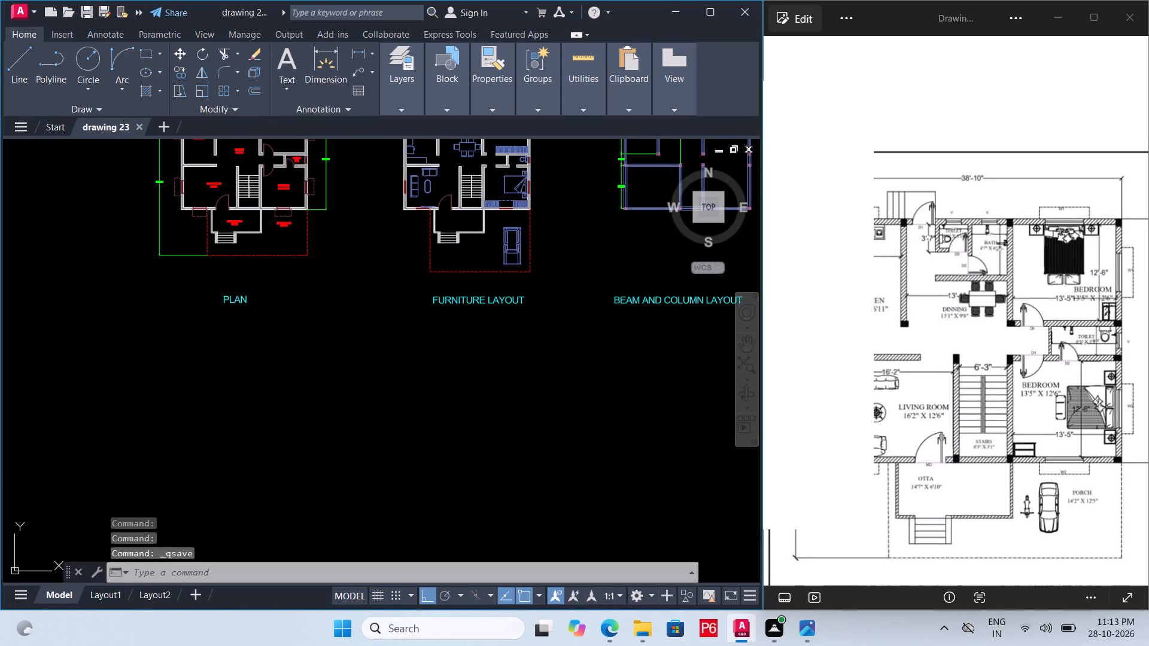
key(ctrl+s)
key(ctrl+s)
key(ctrl+s)
key(ctrl+s)
key(ctrl+s)
key(ctrl+s)
key(ctrl+s)
key(ctrl+s)
key(ctrl+s)
key(ctrl+s)
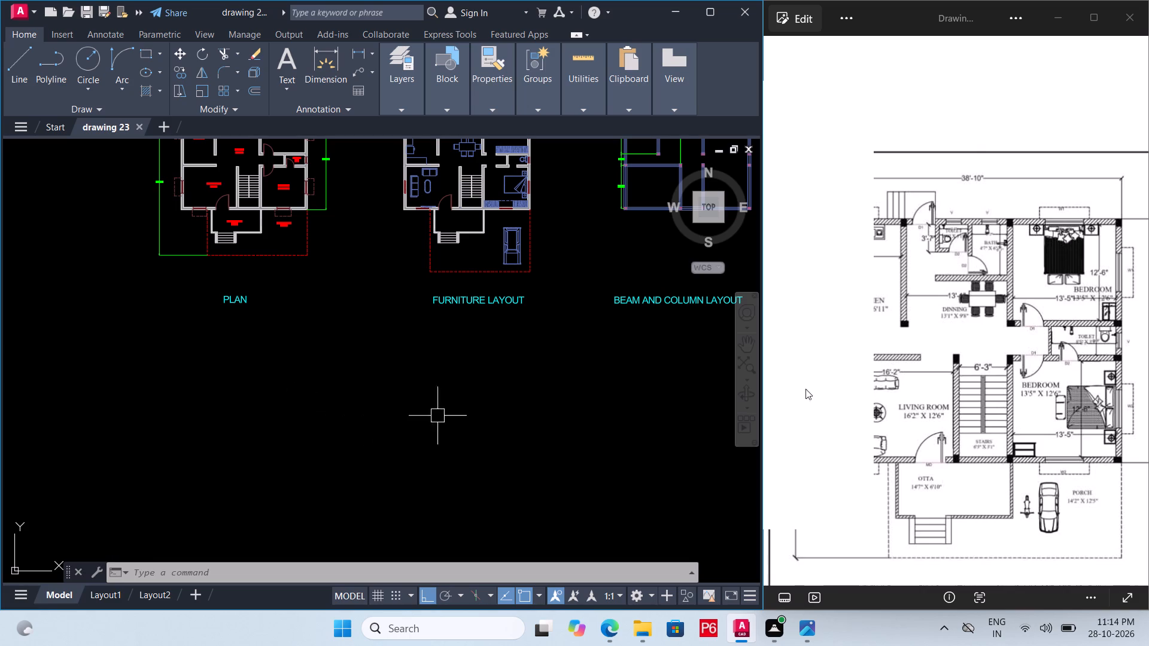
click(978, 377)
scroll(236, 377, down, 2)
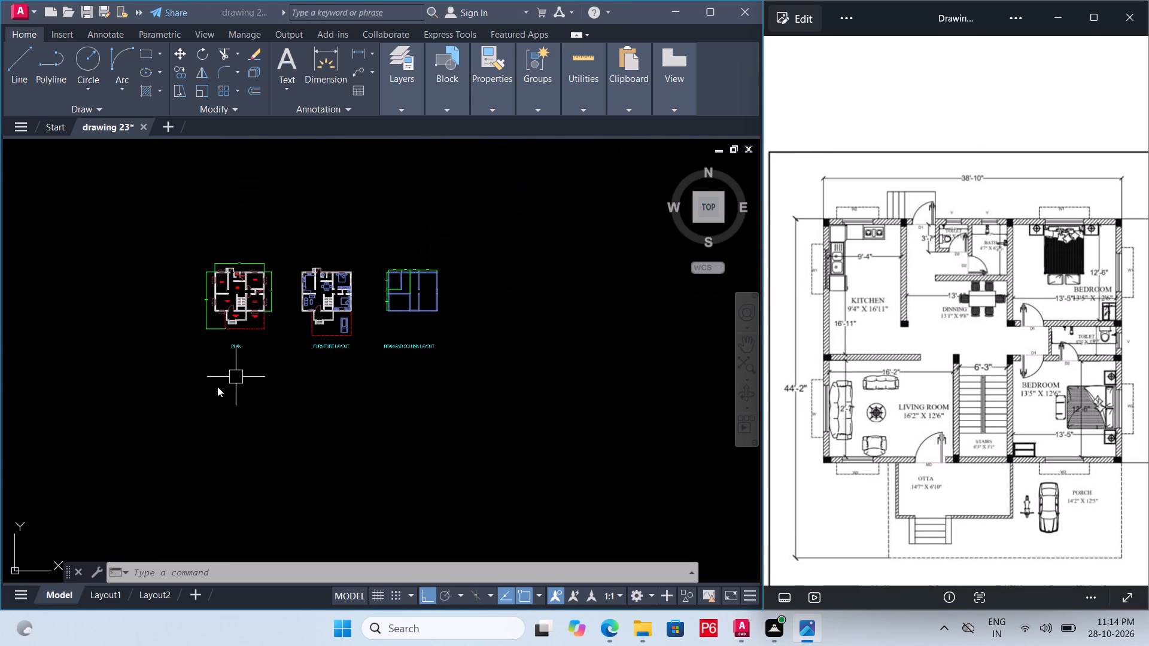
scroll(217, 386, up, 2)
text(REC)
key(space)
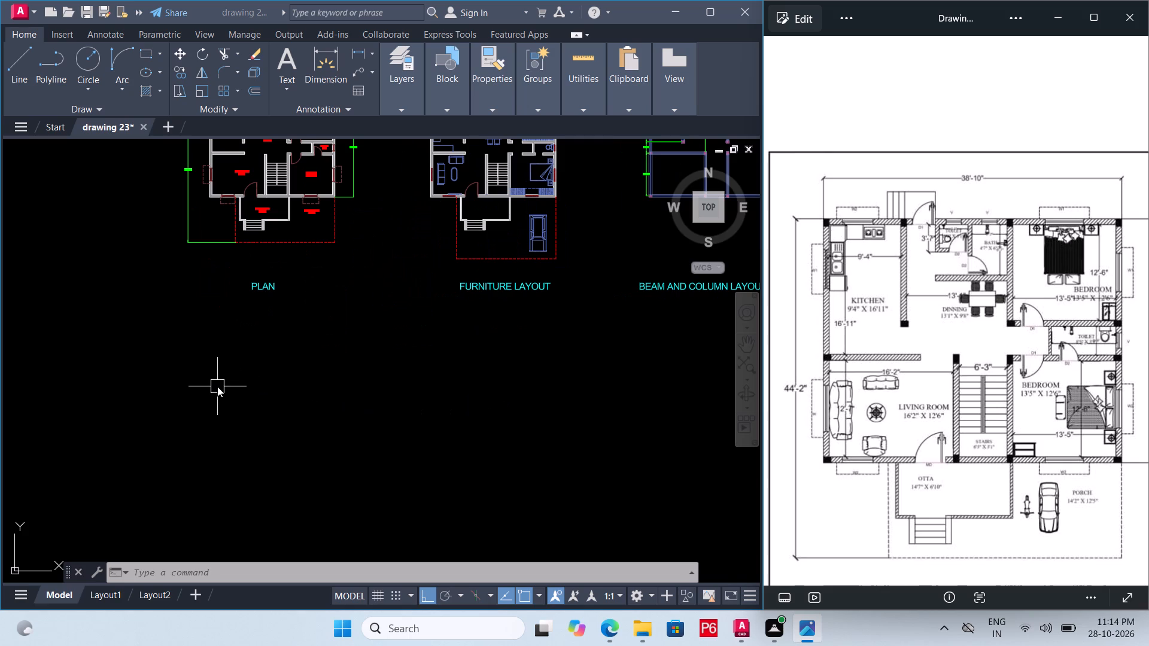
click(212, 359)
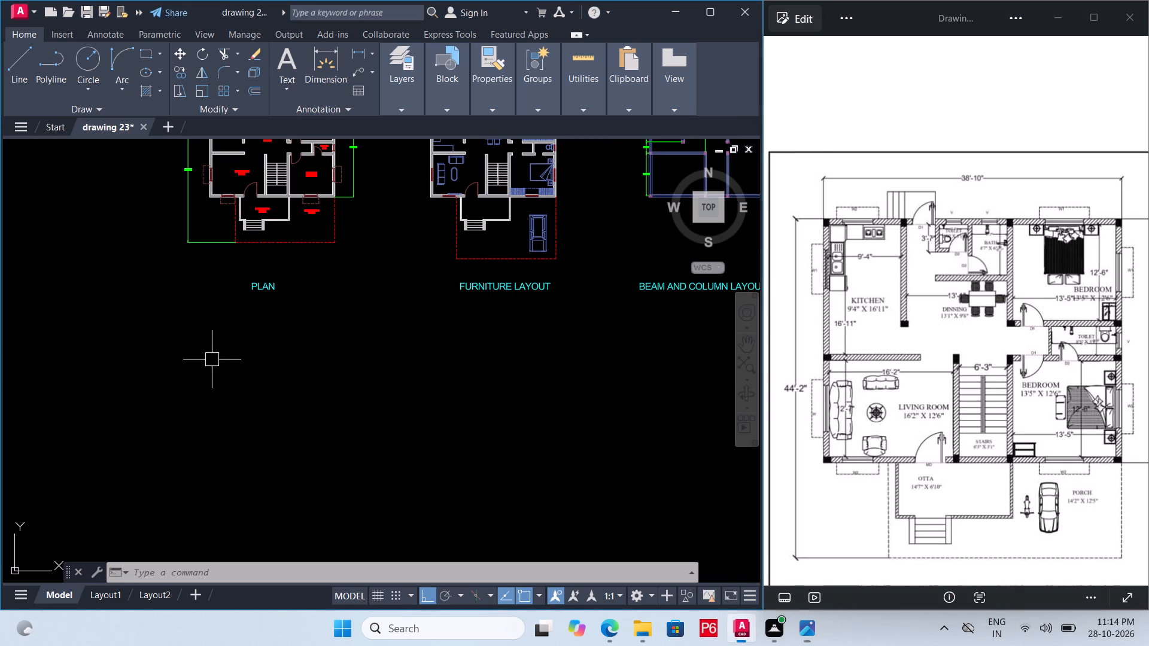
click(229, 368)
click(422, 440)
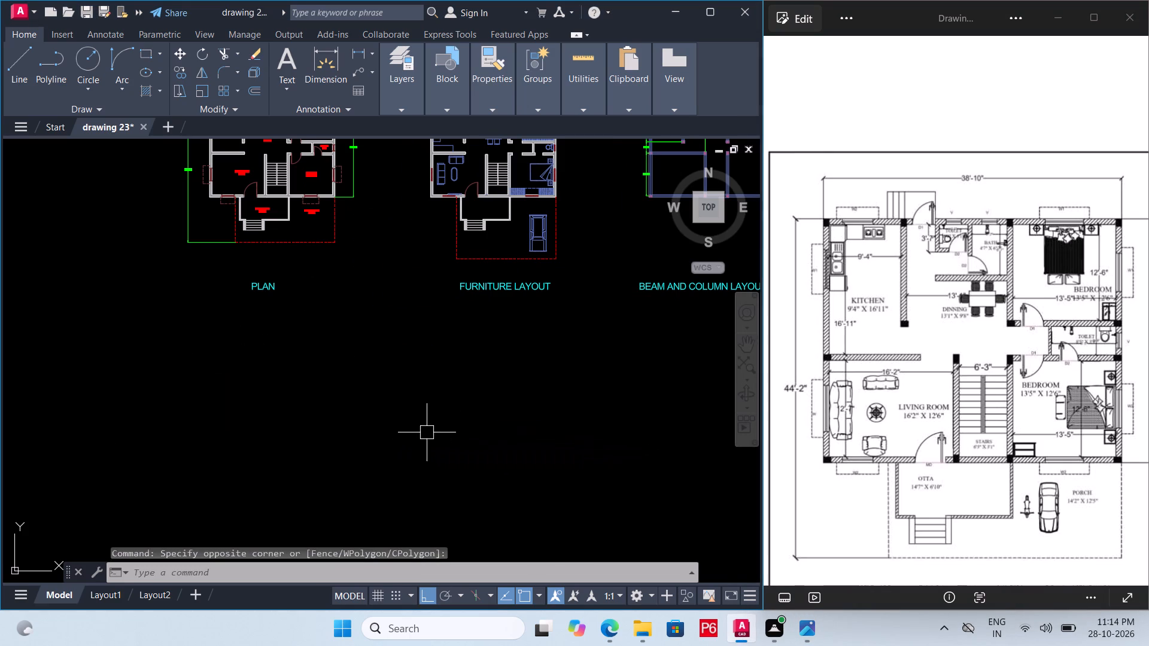
Draw a rectangle about 75 ft wide and 35 ft high in the empty area below the PLAN and FURNITURE LAYOUT titles.
text(REC)
key(space)
click(282, 374)
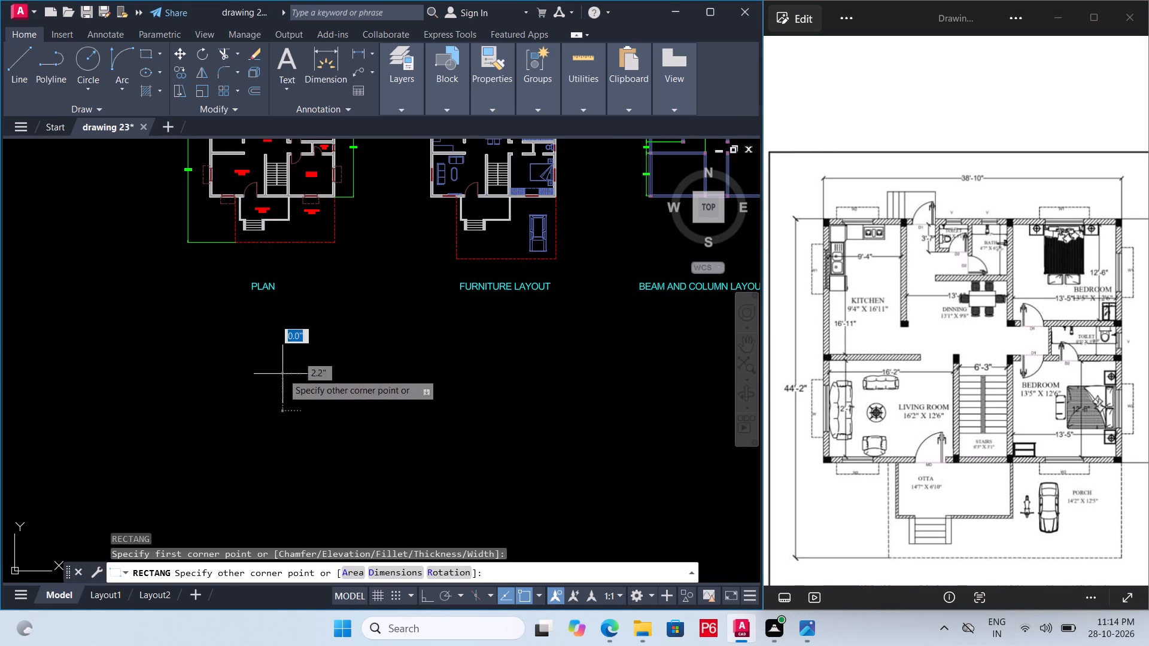
double_click(522, 493)
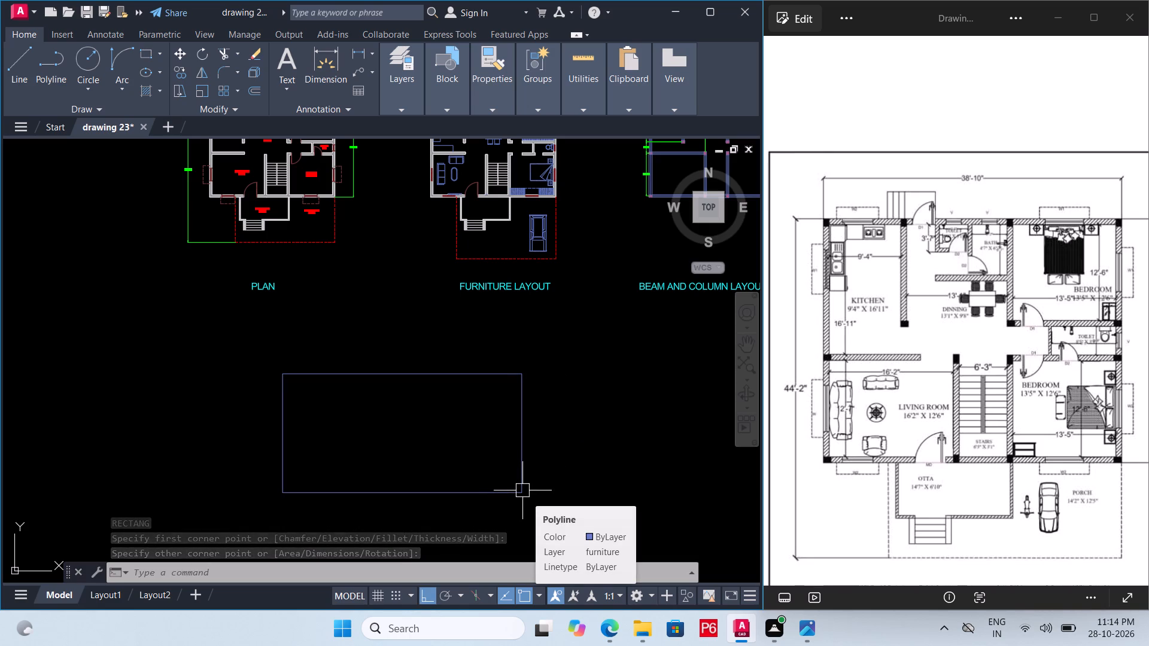
double_click(463, 496)
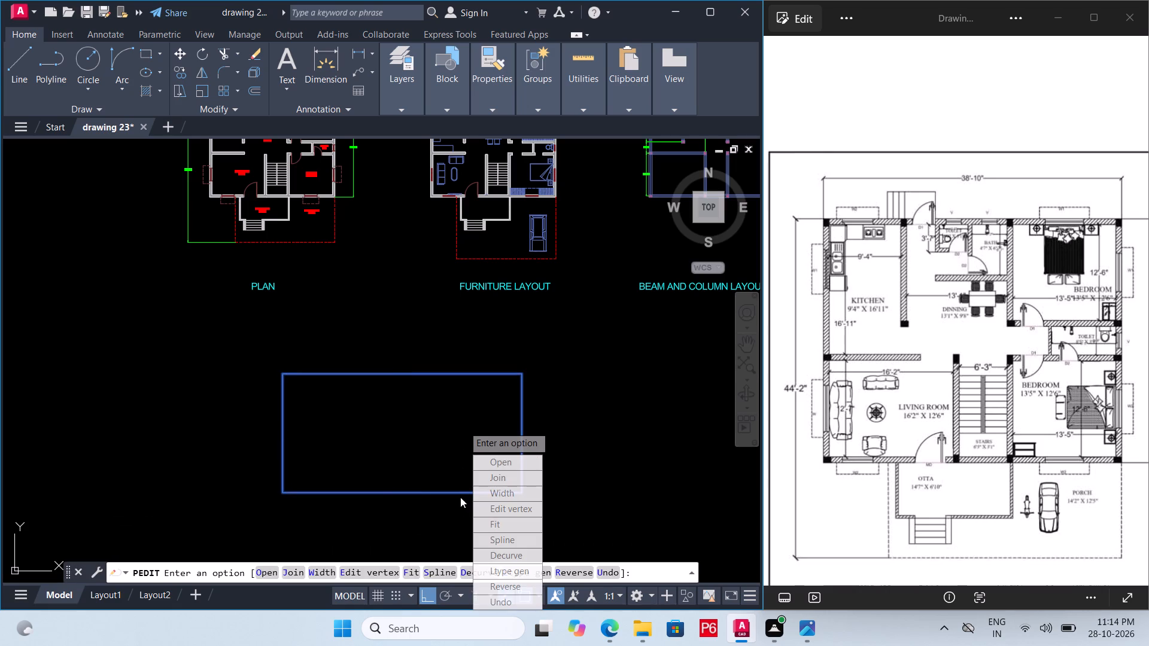
key(Escape)
Offset the new rectangle by 1" to add the first two closely spaced copies.
click(414, 495)
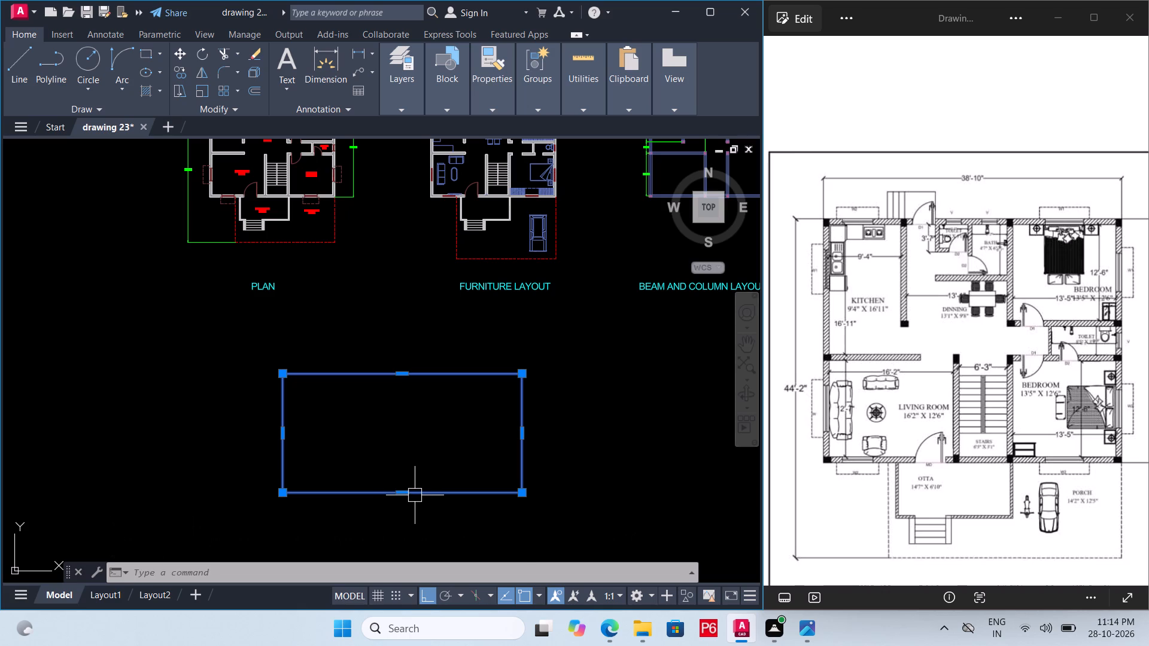
key(o)
key(Return)
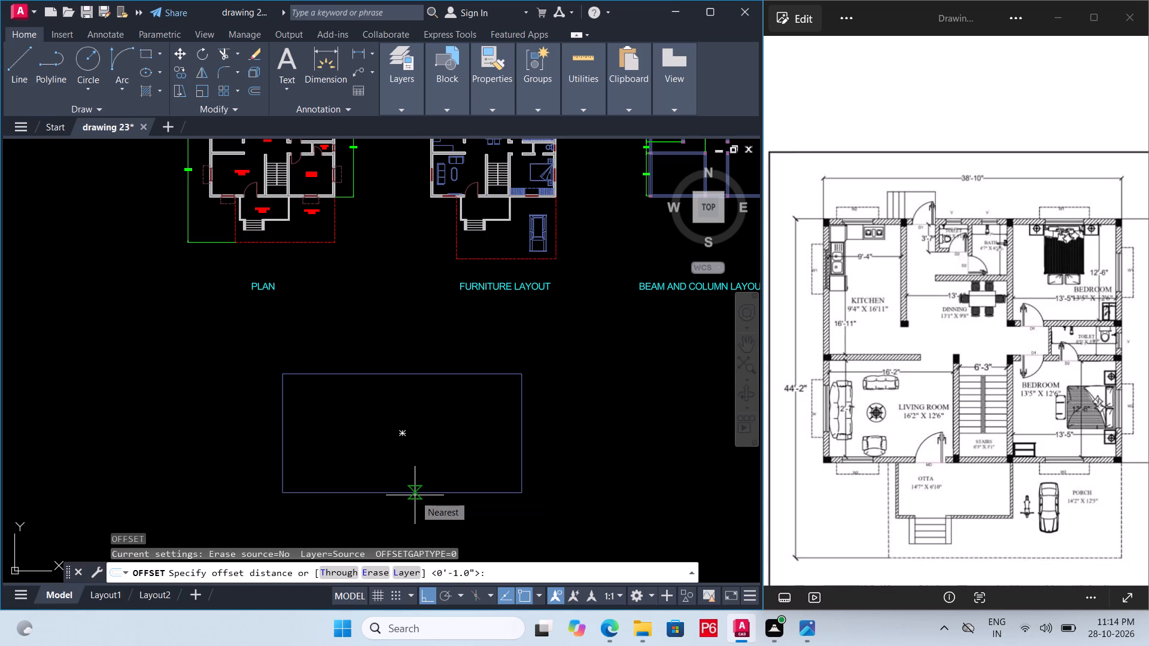
text(1")
key(Return)
click(418, 493)
click(424, 480)
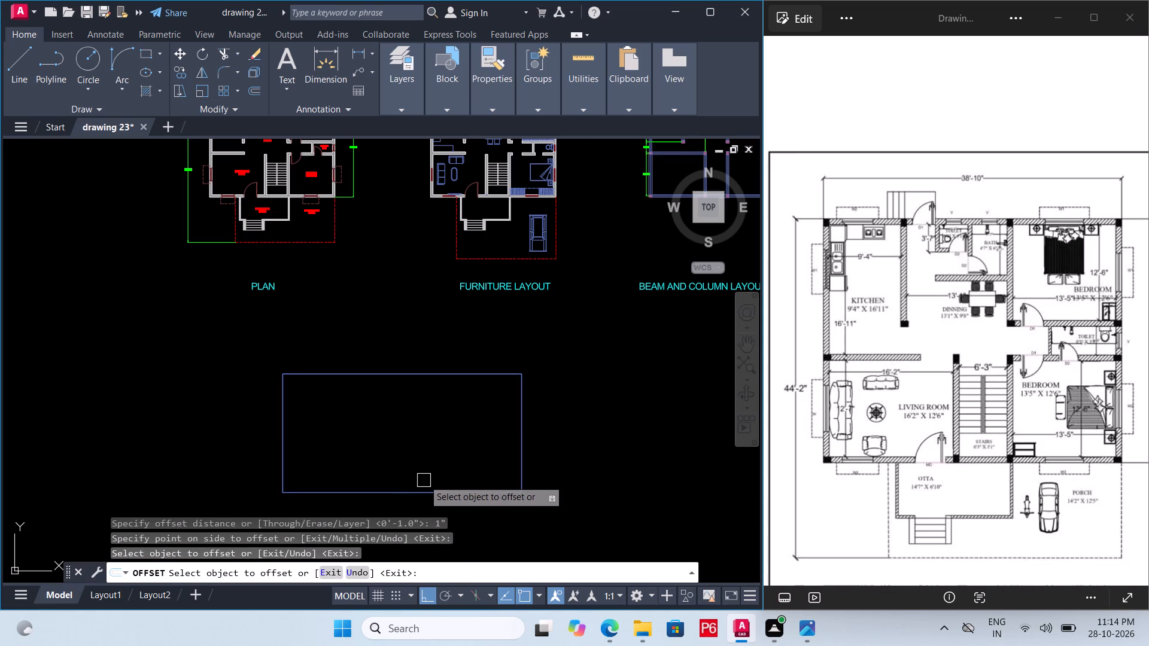
click(406, 495)
double_click(417, 470)
Offset the innermost rectangle inward repeatedly at 1" spacing with the Multiple option, building a band of outlines about 2'-10" deep.
scroll(425, 488, up, 5)
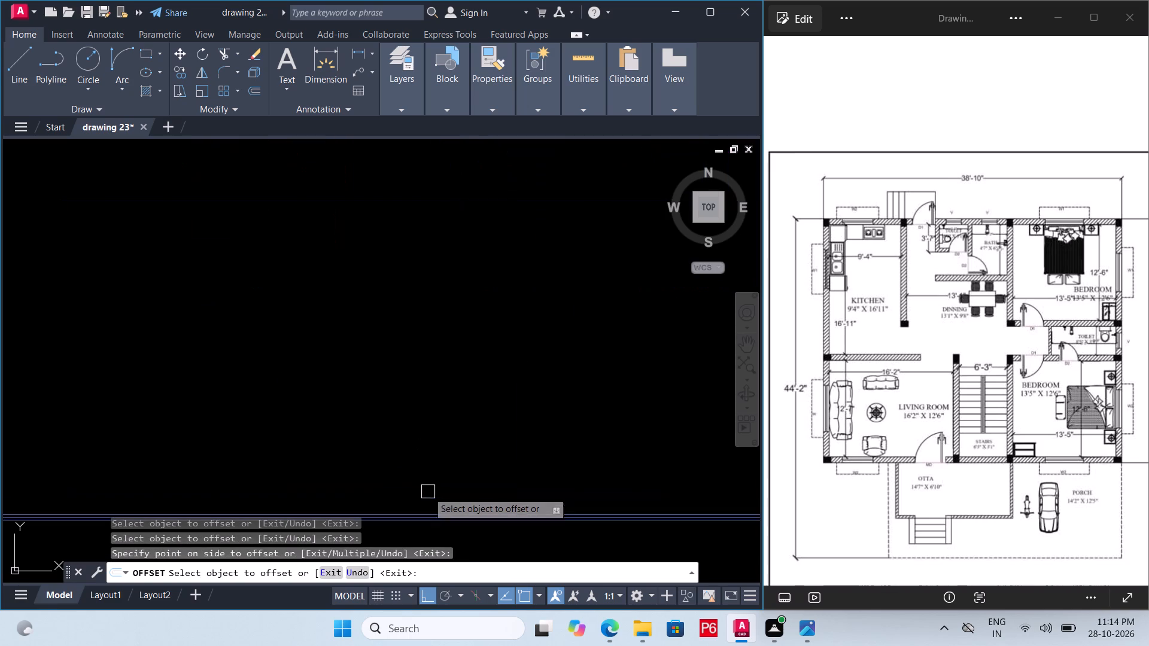
scroll(466, 515, up, 2)
click(470, 510)
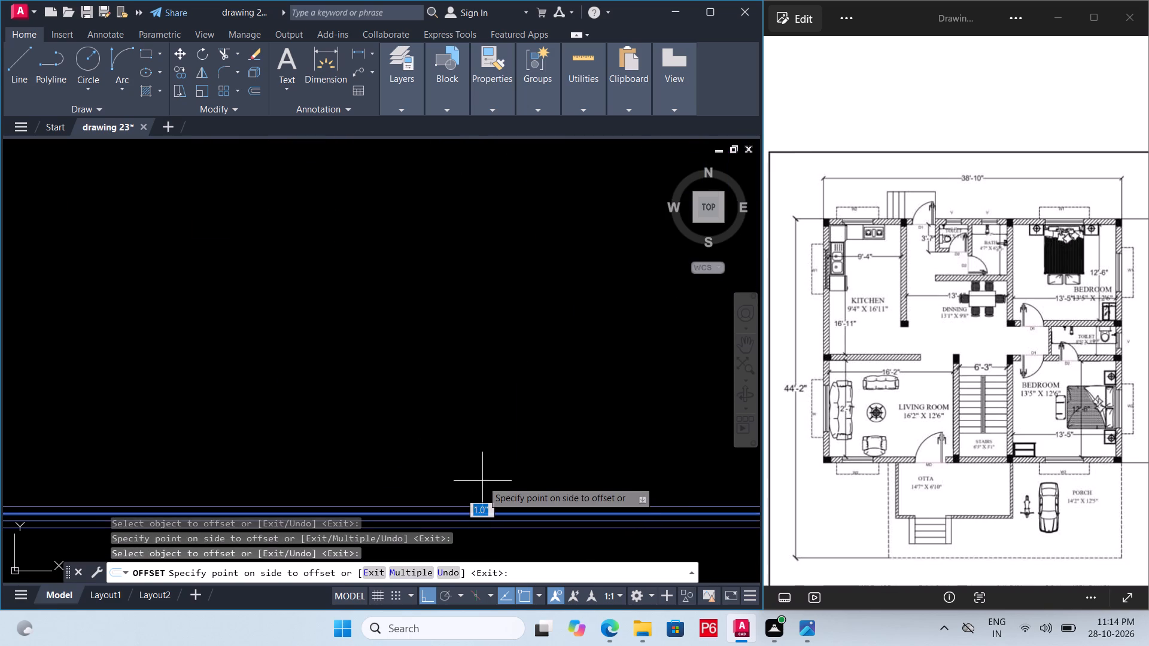
text(M)
key(space)
click(479, 461)
click(478, 455)
click(466, 433)
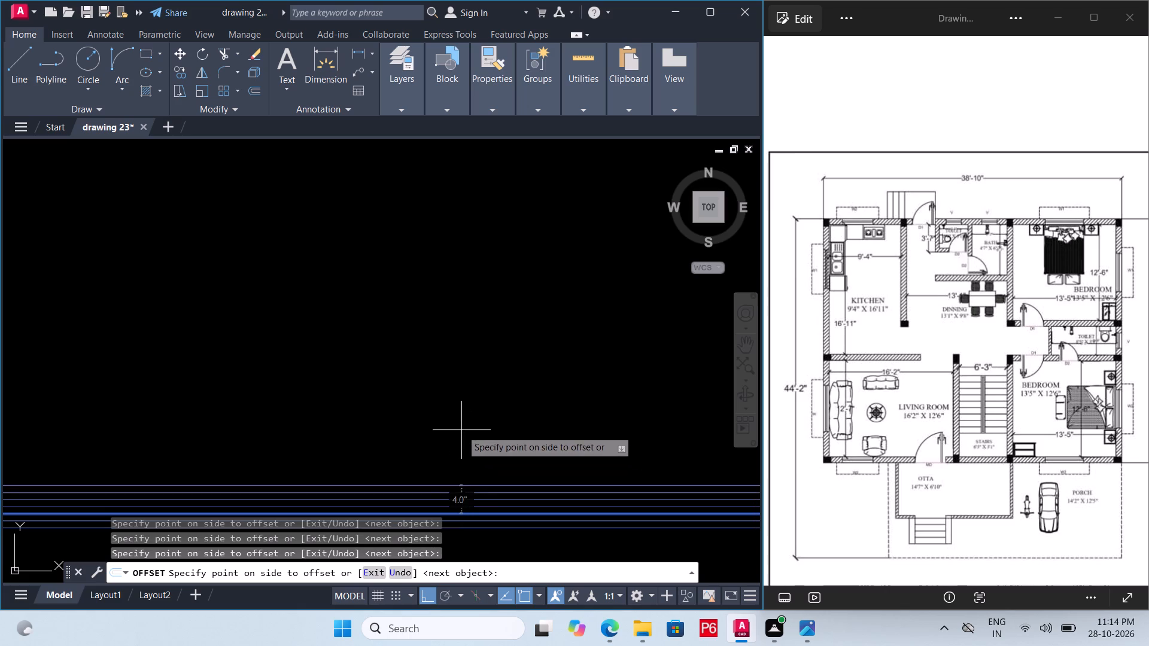
click(461, 430)
click(460, 428)
click(459, 419)
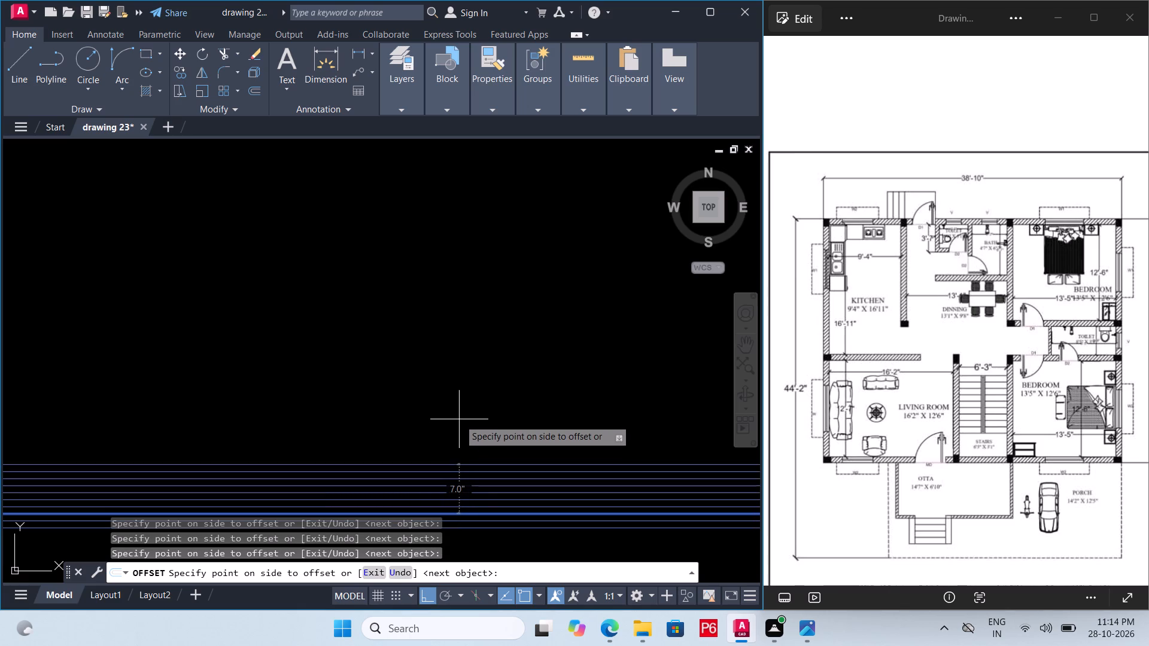
click(459, 419)
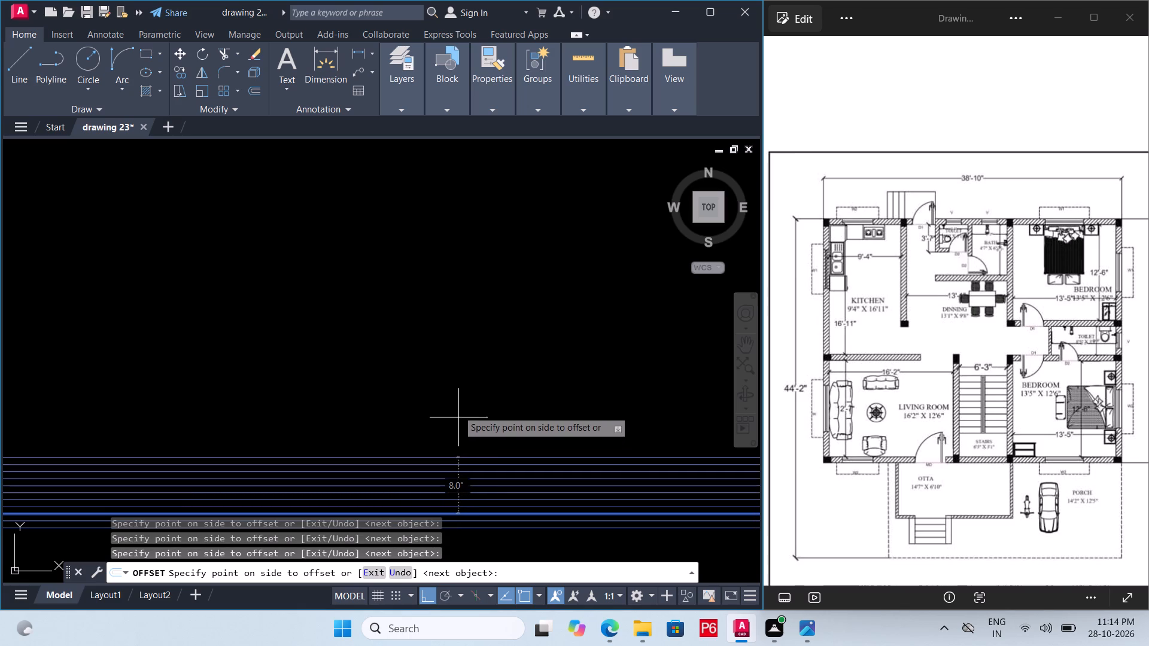
click(454, 390)
click(454, 379)
click(454, 369)
click(455, 362)
drag(459, 345, 459, 330)
double_click(459, 328)
double_click(460, 319)
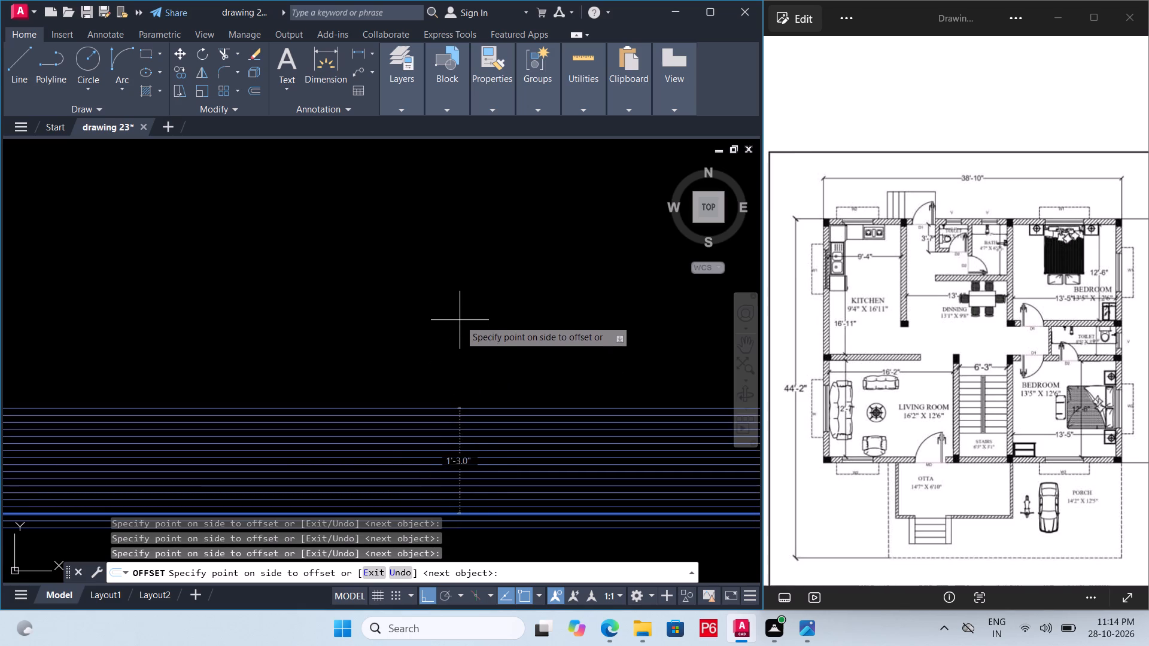
click(460, 314)
click(461, 310)
triple_click(461, 303)
triple_click(461, 301)
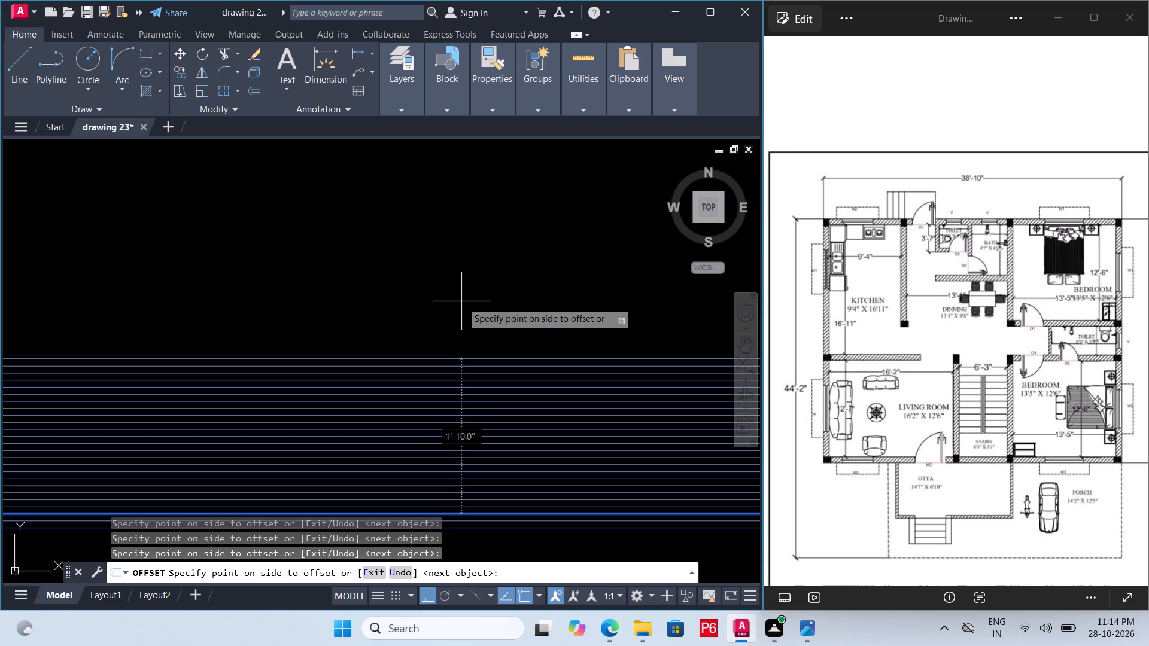
double_click(463, 295)
click(465, 291)
triple_click(465, 285)
click(466, 279)
double_click(467, 275)
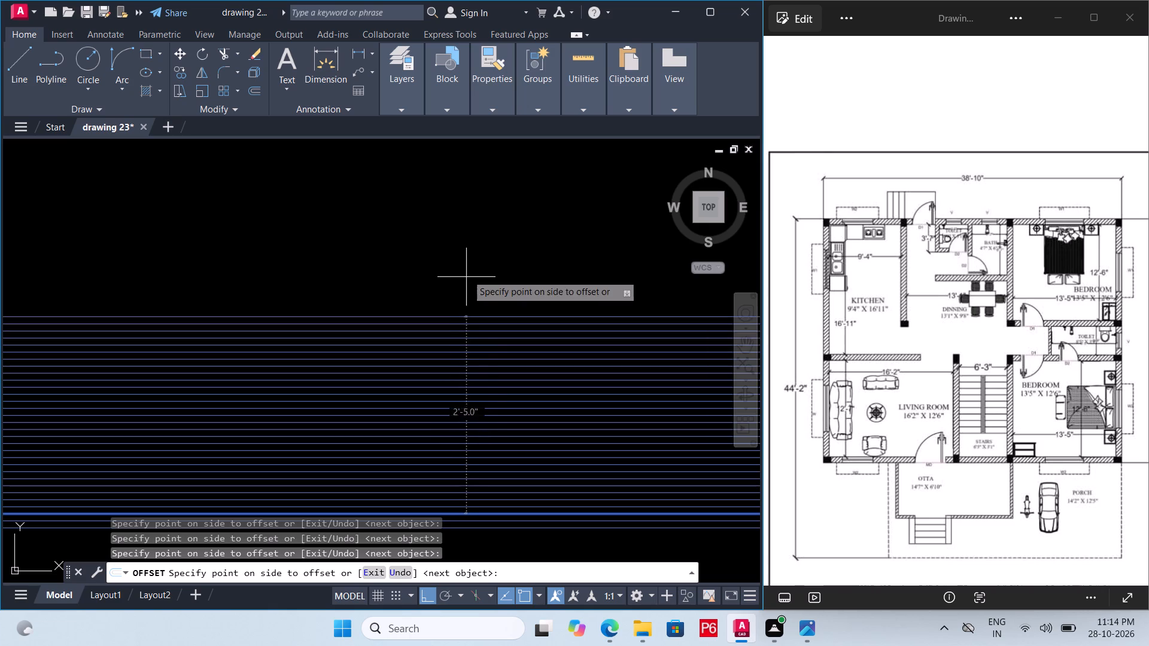
triple_click(469, 270)
click(469, 266)
click(471, 262)
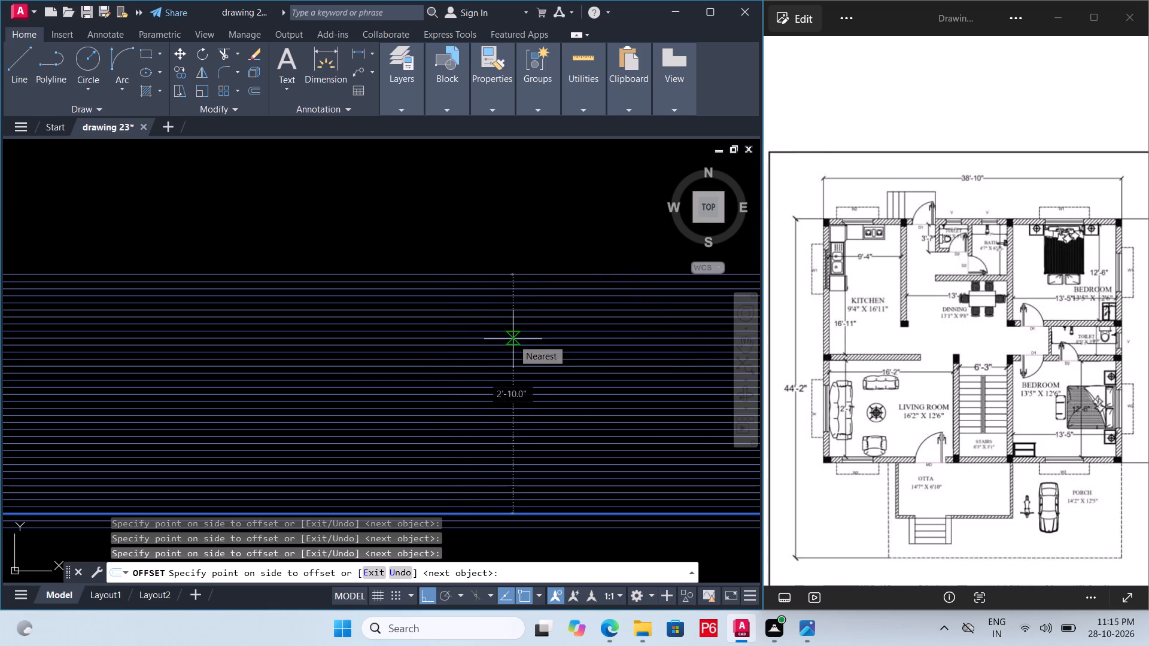
Continue offsetting the innermost rectangle inward at 1" spacing until the band of outlines is about 5'-3" deep.
scroll(513, 339, down, 1)
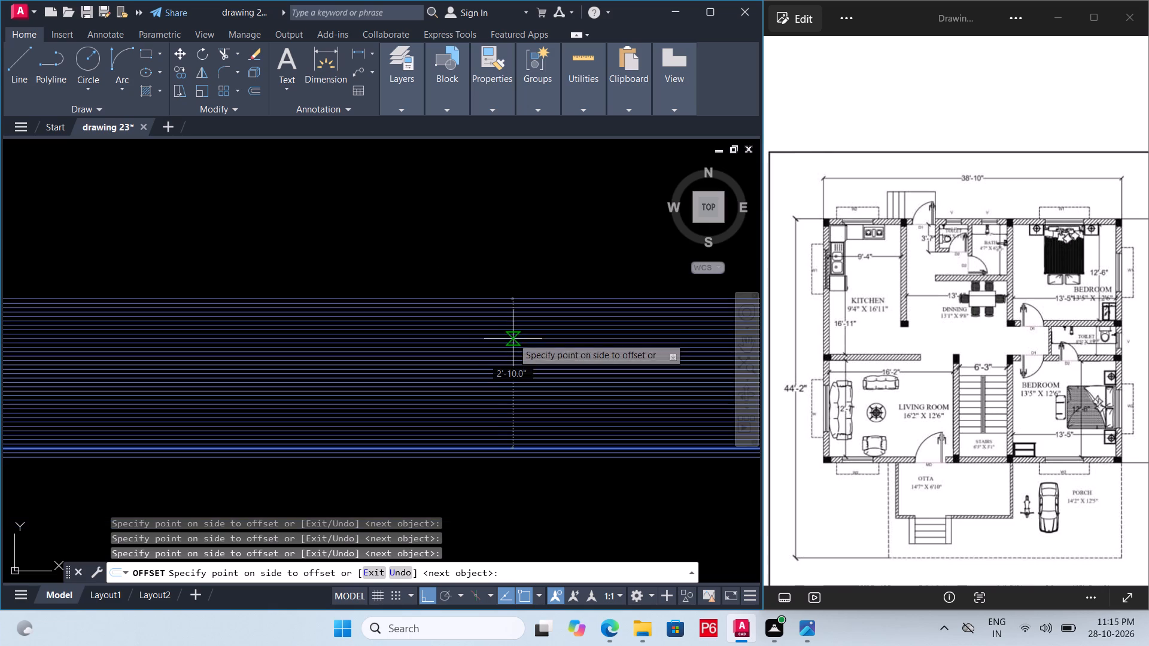
scroll(498, 309, down, 4)
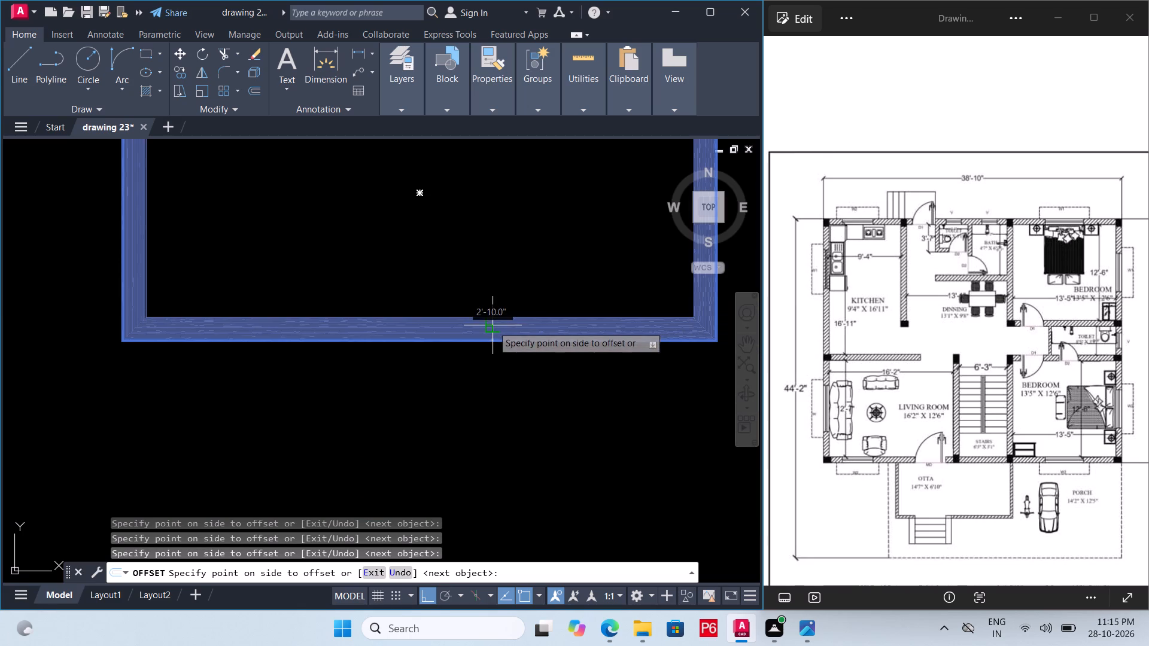
click(504, 255)
click(504, 252)
triple_click(504, 244)
triple_click(504, 244)
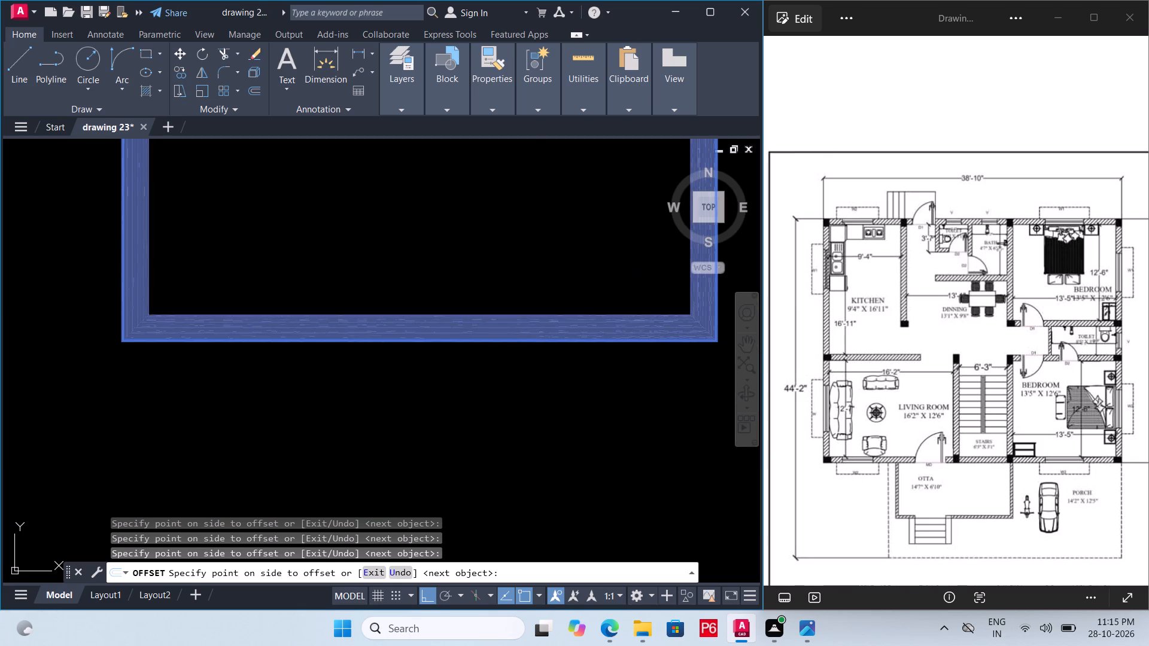
triple_click(504, 244)
click(504, 244)
click(507, 239)
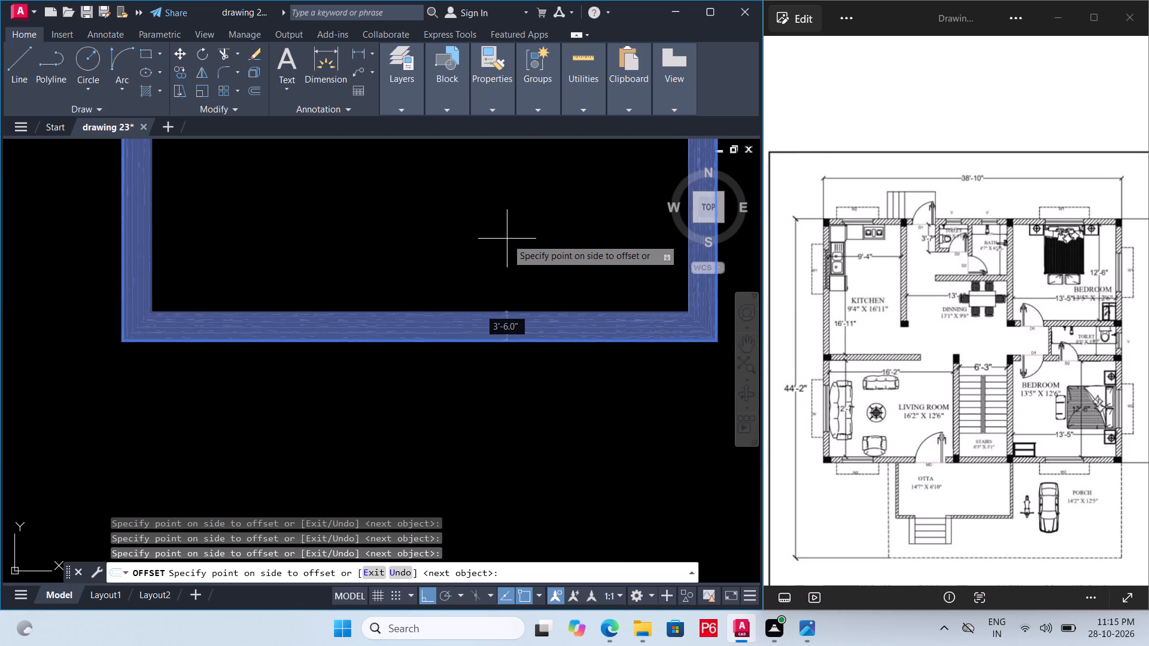
click(507, 237)
click(501, 230)
click(491, 230)
click(488, 230)
triple_click(479, 230)
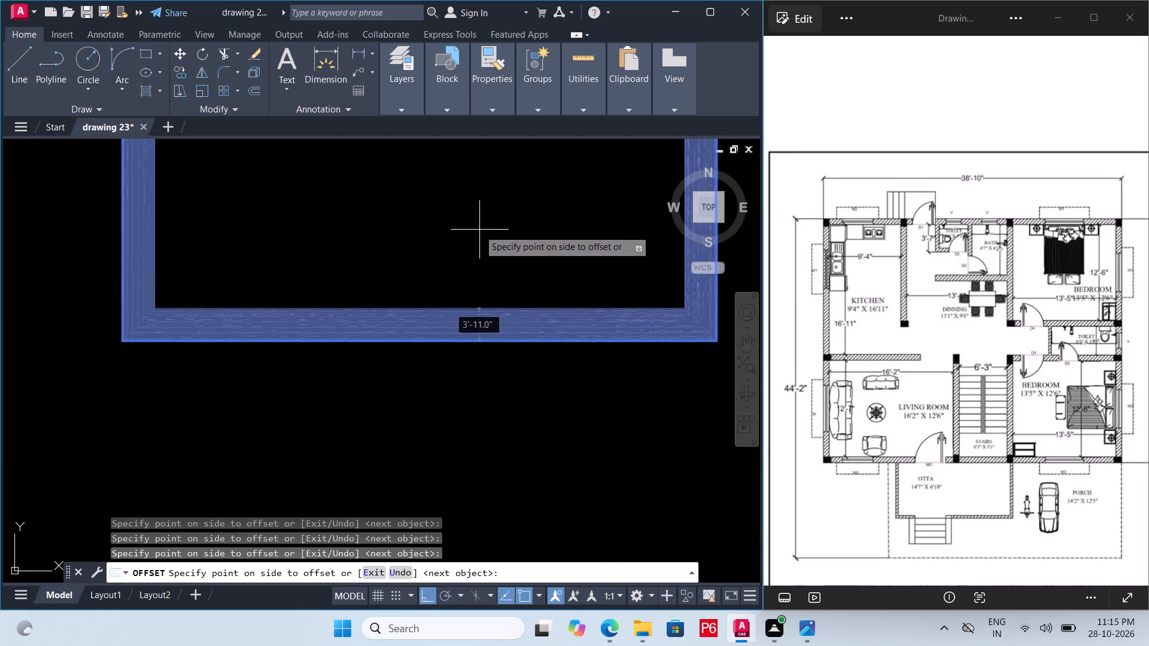
triple_click(477, 230)
double_click(475, 229)
click(471, 224)
click(465, 223)
click(454, 223)
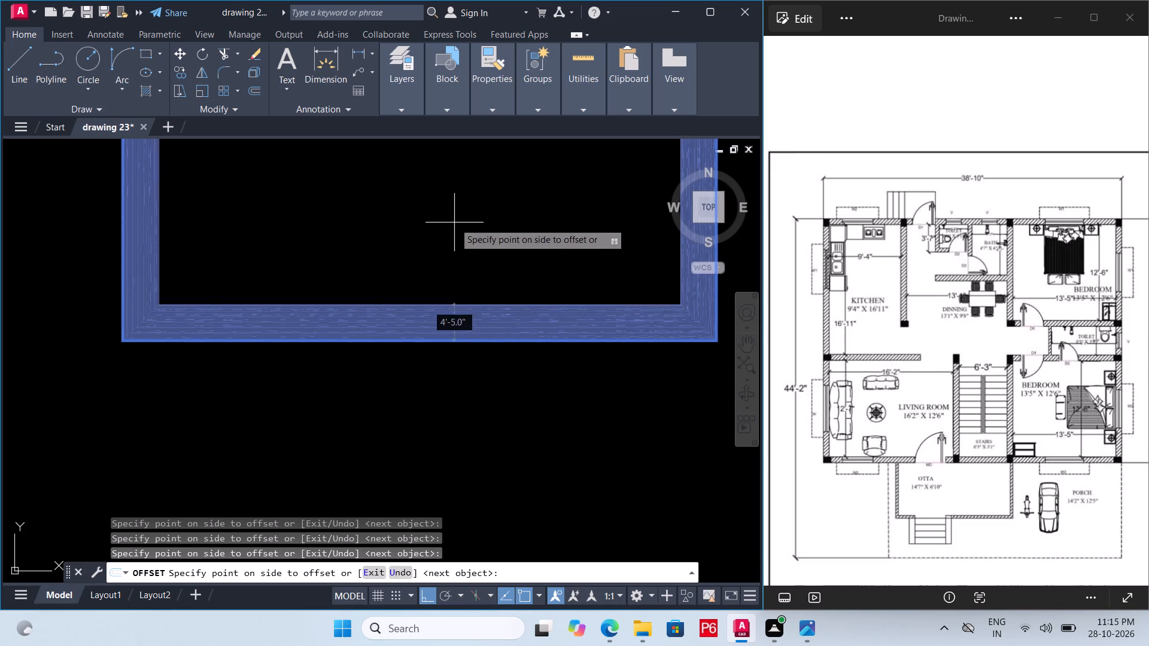
double_click(445, 221)
double_click(443, 215)
click(448, 207)
triple_click(453, 203)
triple_click(454, 203)
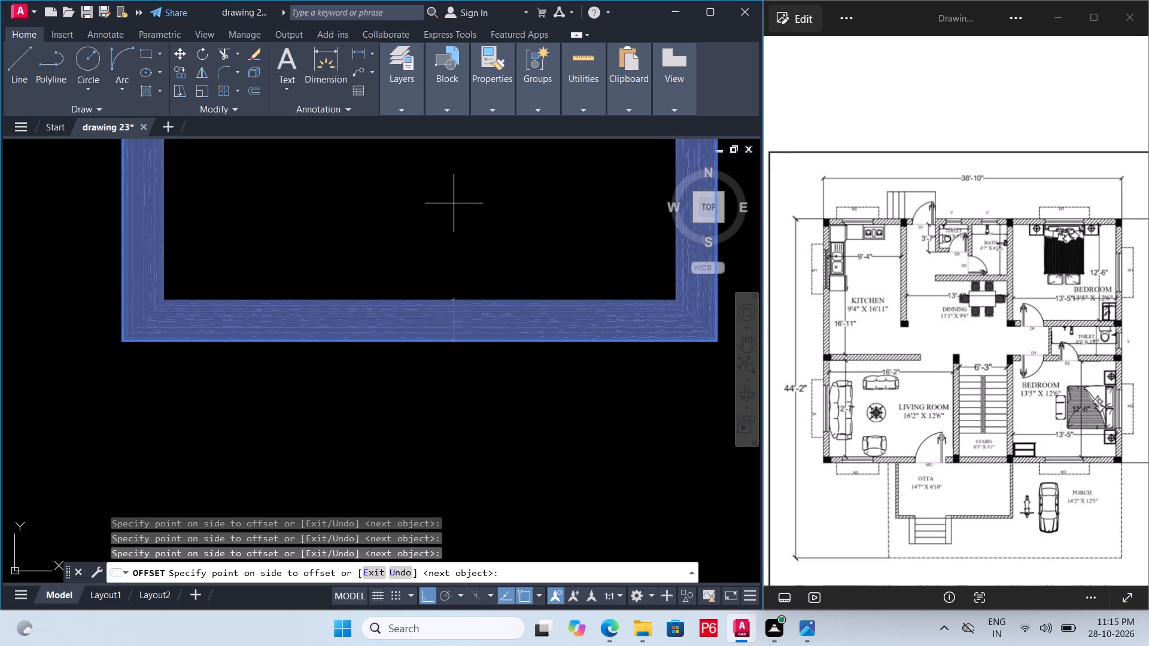
triple_click(454, 203)
click(454, 203)
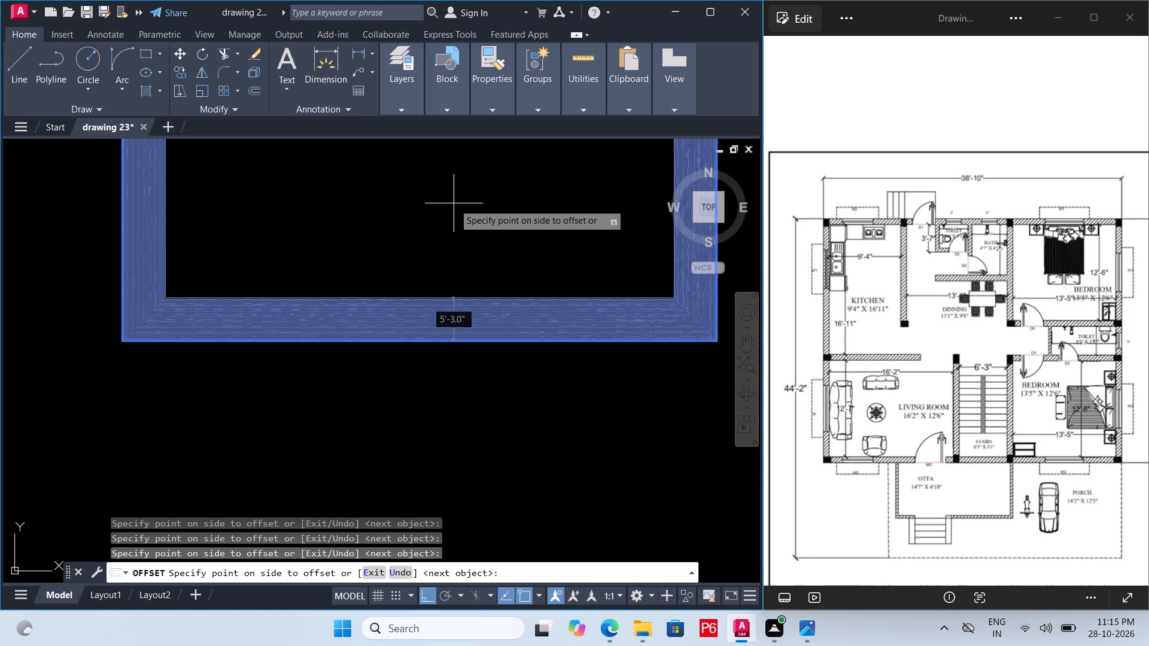
Add more 1" inward offsets inside the frame until the band is about 6'-10" deep.
triple_click(436, 194)
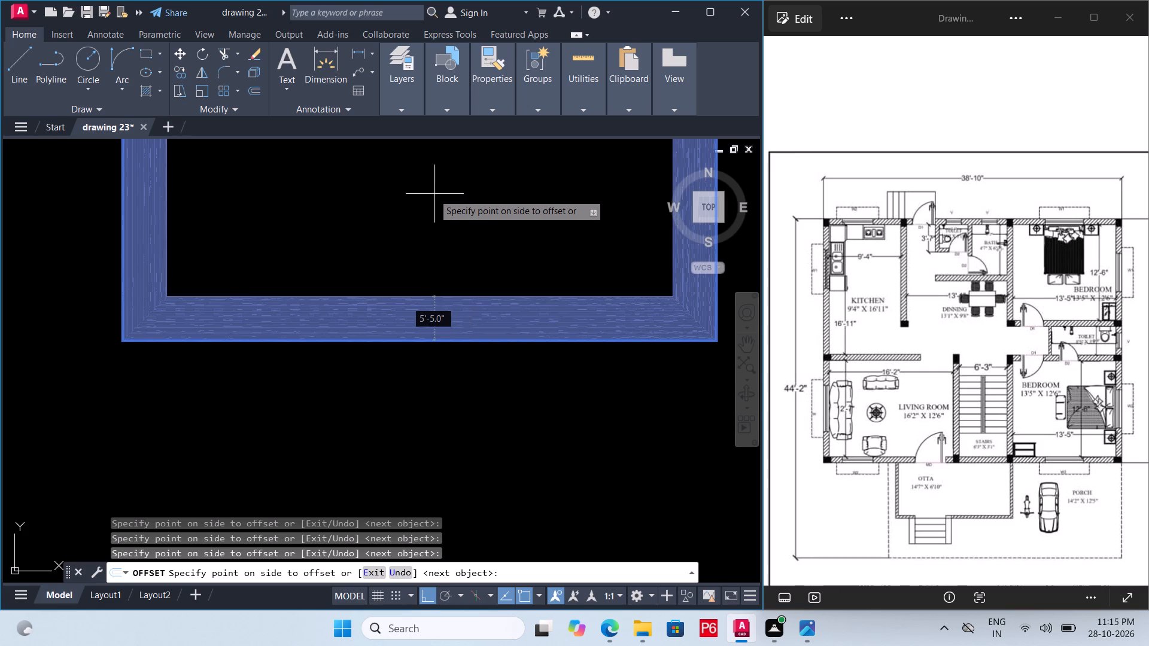
double_click(433, 194)
triple_click(430, 196)
triple_click(430, 196)
triple_click(430, 196)
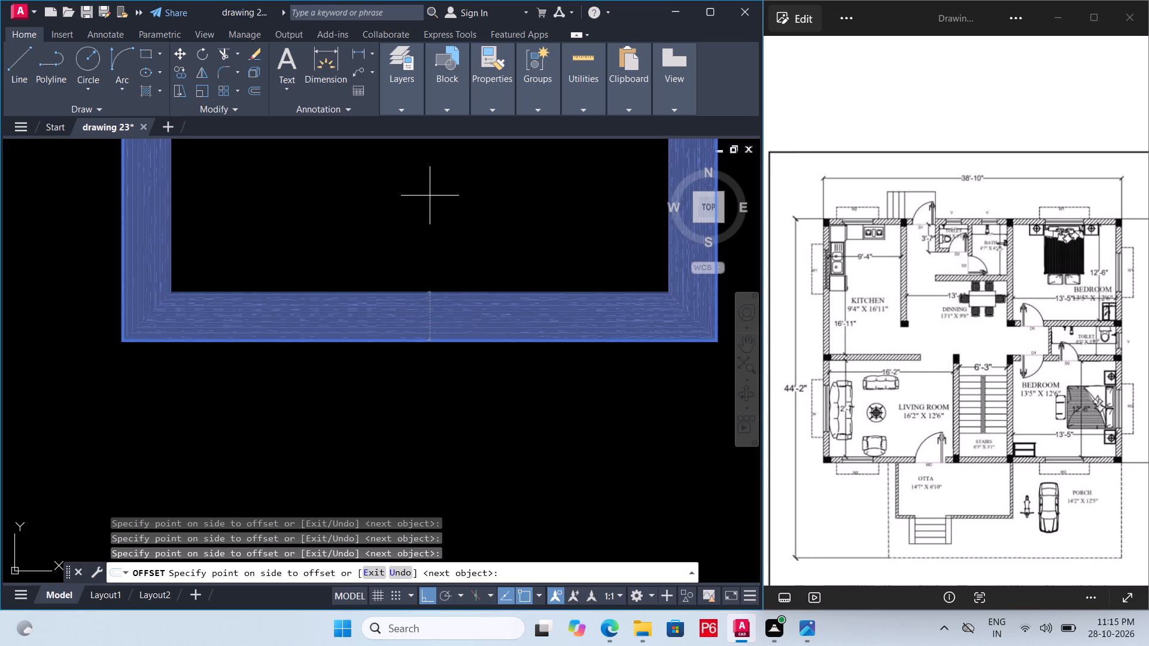
triple_click(430, 196)
triple_click(430, 196)
triple_click(430, 196)
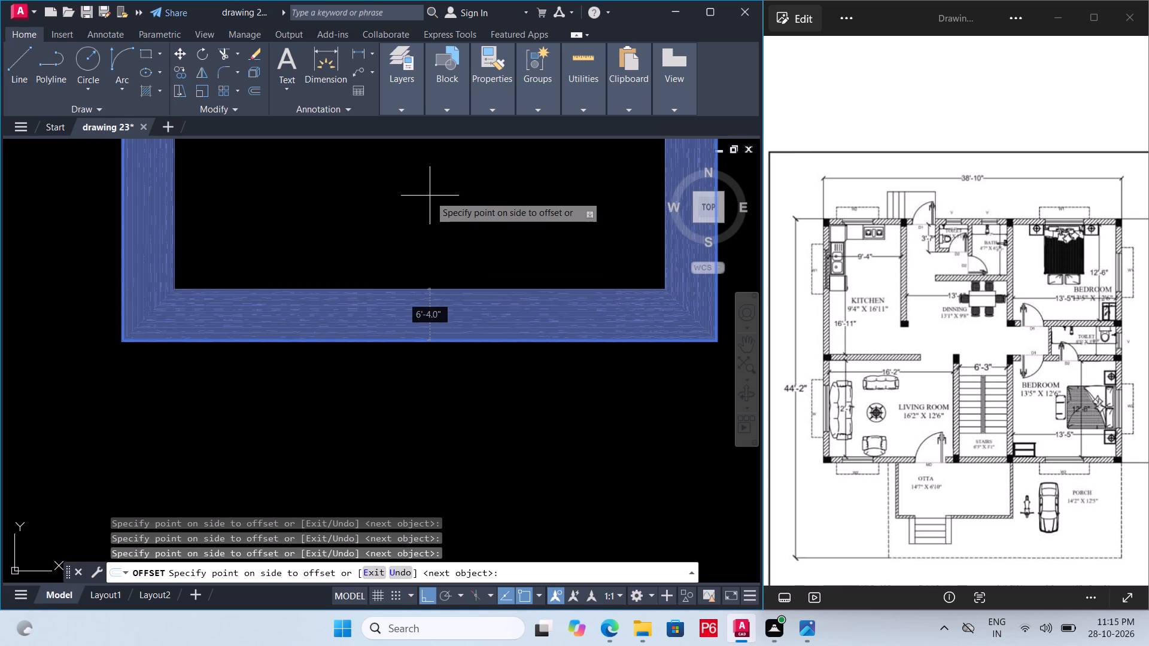
triple_click(430, 196)
triple_click(430, 196)
triple_click(430, 196)
triple_click(430, 196)
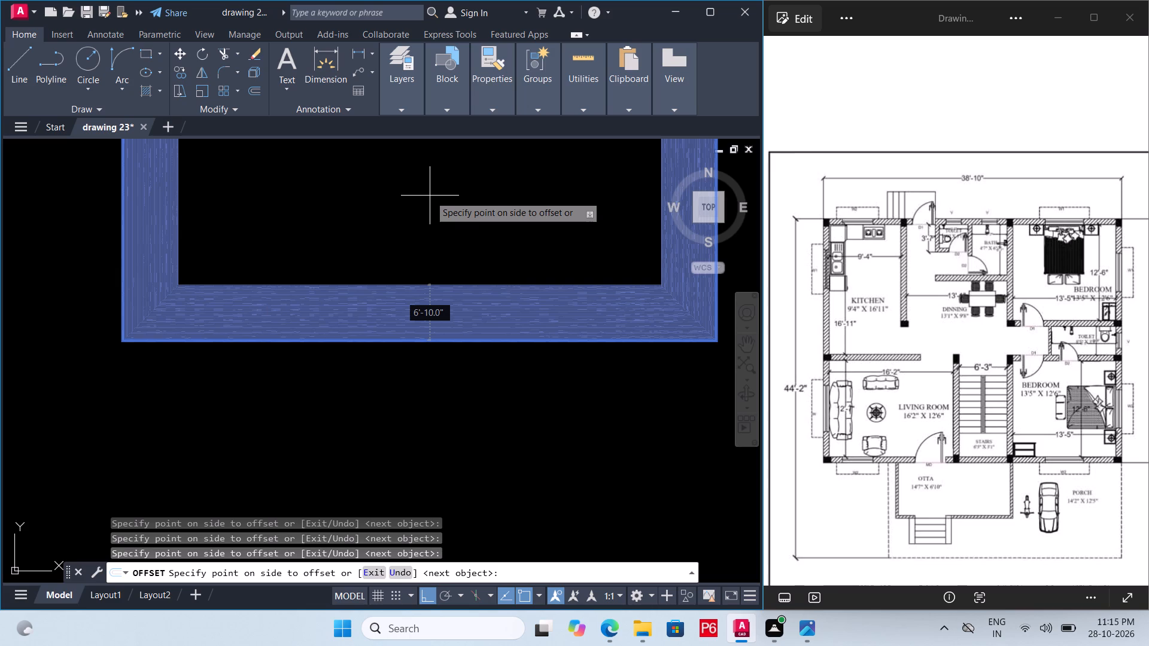
Keep offsetting the innermost outline inward by 1" until the band reaches a depth of about 9'-11".
triple_click(430, 196)
triple_click(430, 196)
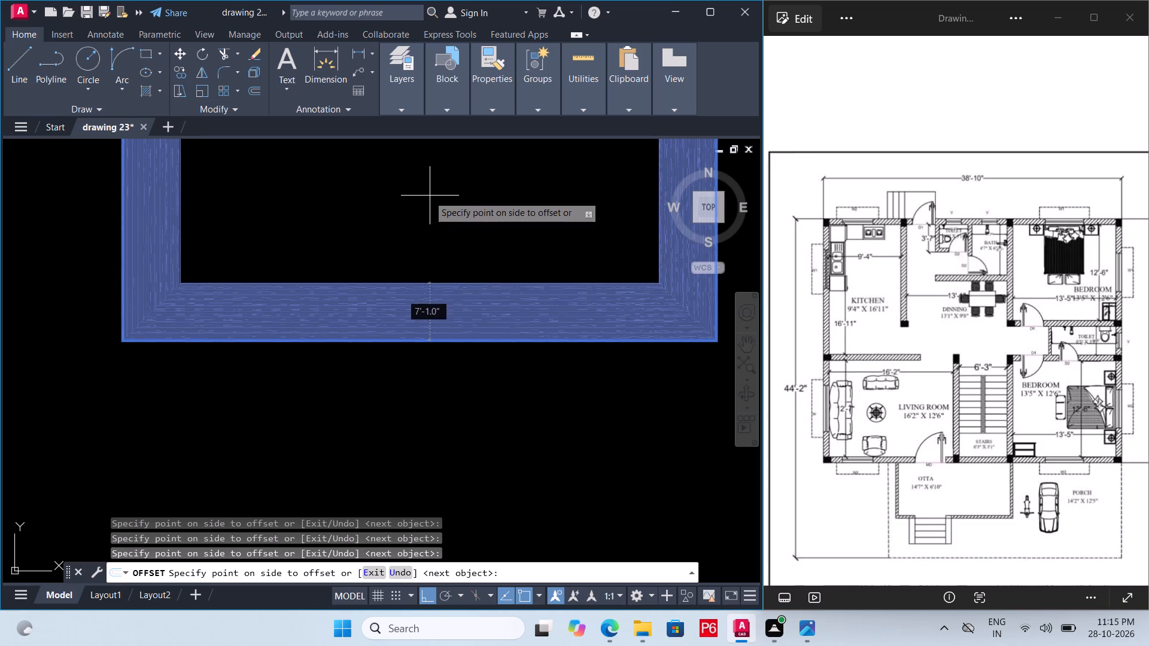
drag(426, 198, 420, 199)
double_click(401, 206)
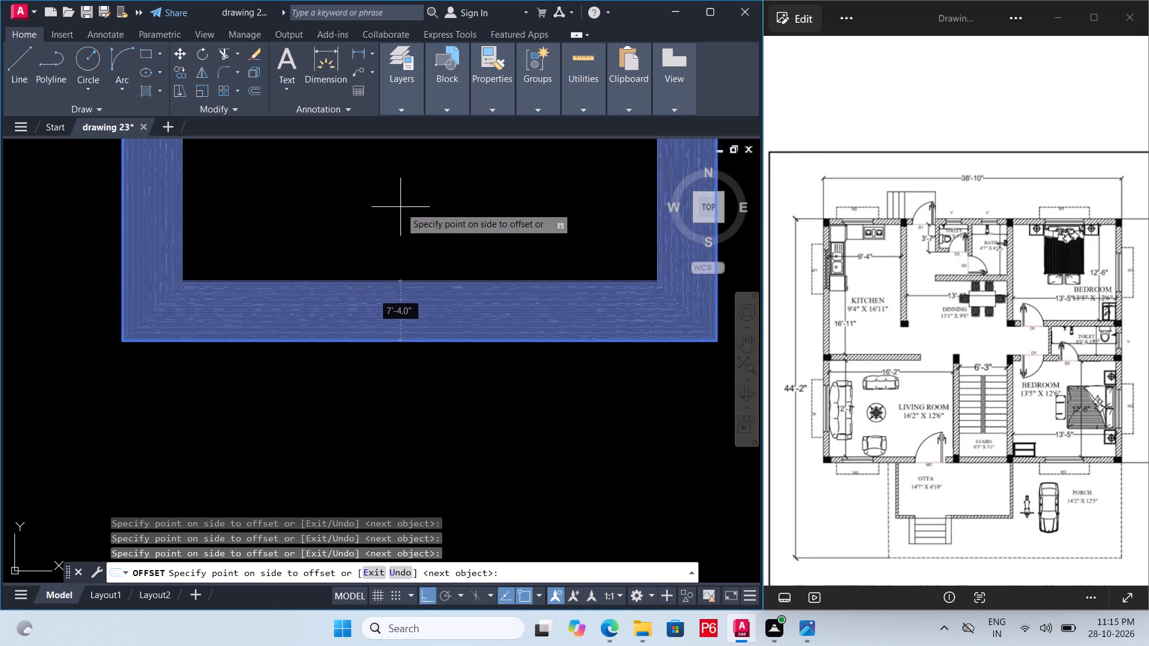
click(400, 207)
triple_click(400, 203)
triple_click(401, 203)
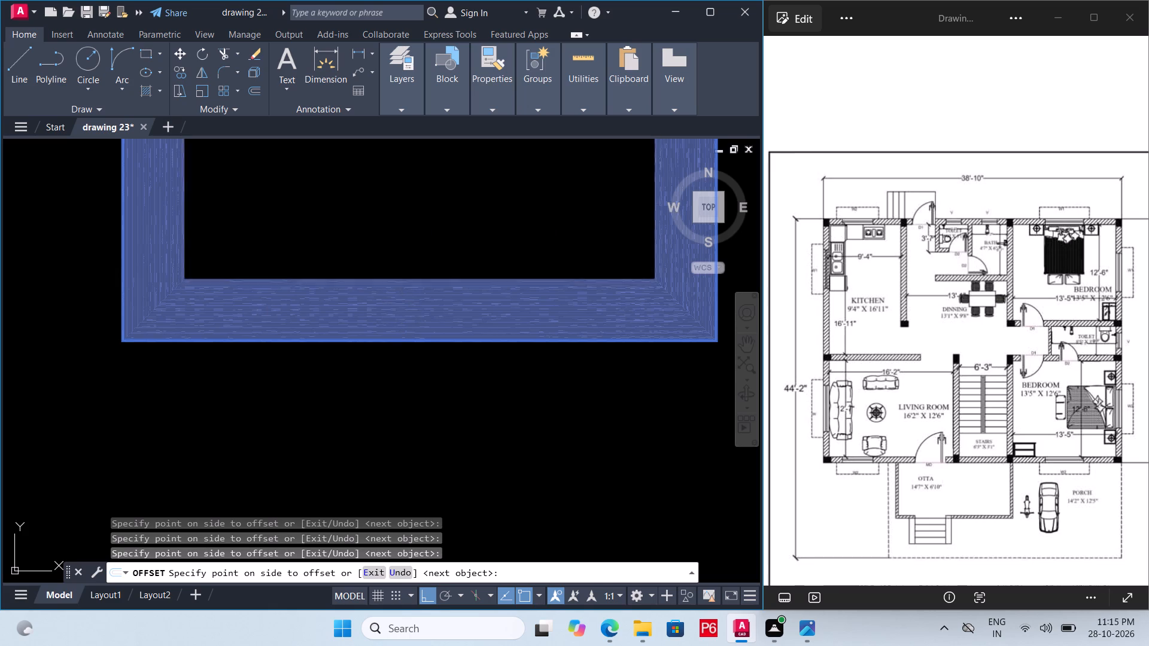
double_click(401, 203)
click(387, 207)
double_click(345, 211)
triple_click(341, 213)
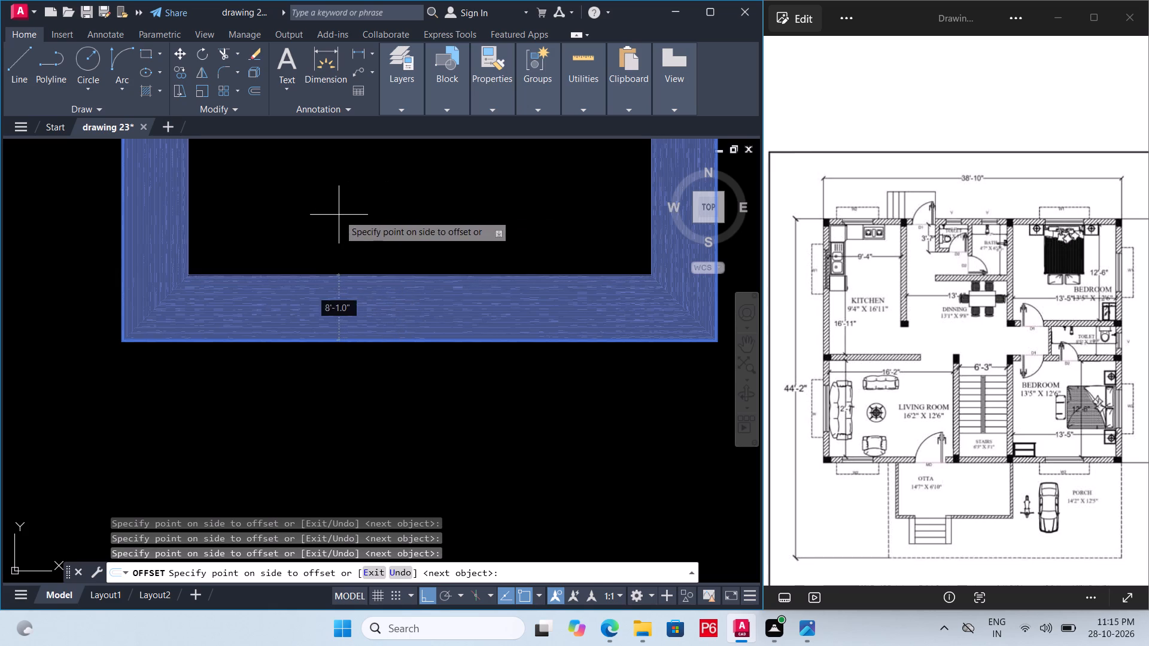
triple_click(339, 215)
triple_click(338, 215)
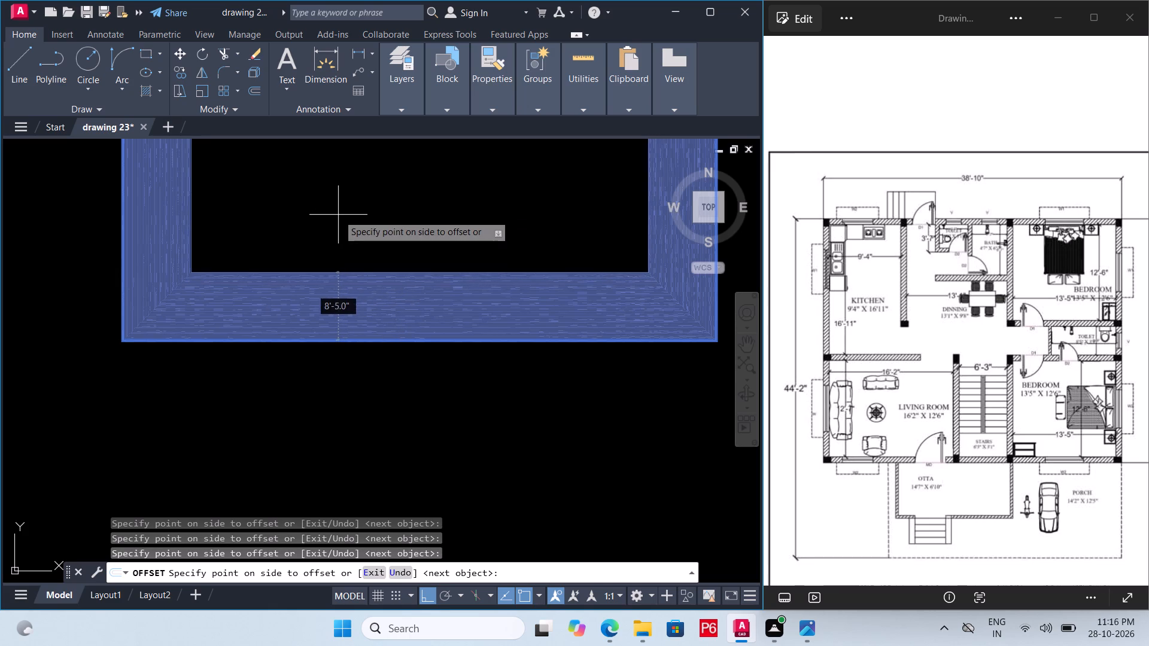
triple_click(338, 215)
triple_click(338, 215)
triple_click(338, 215)
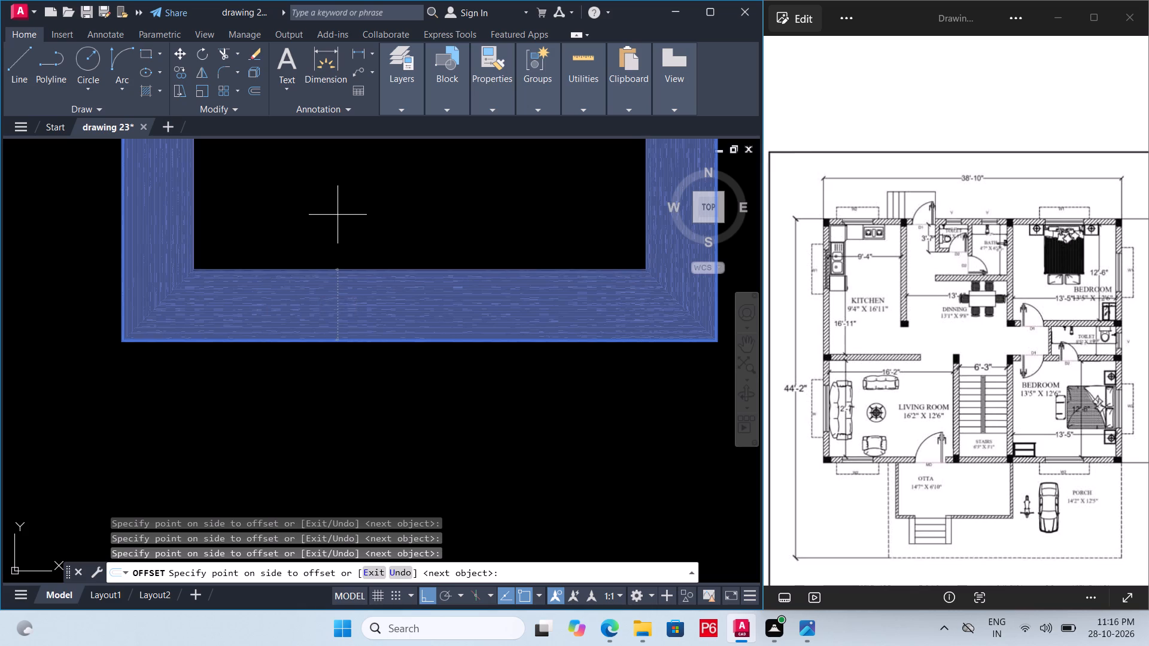
triple_click(338, 215)
triple_click(338, 215)
triple_click(338, 215)
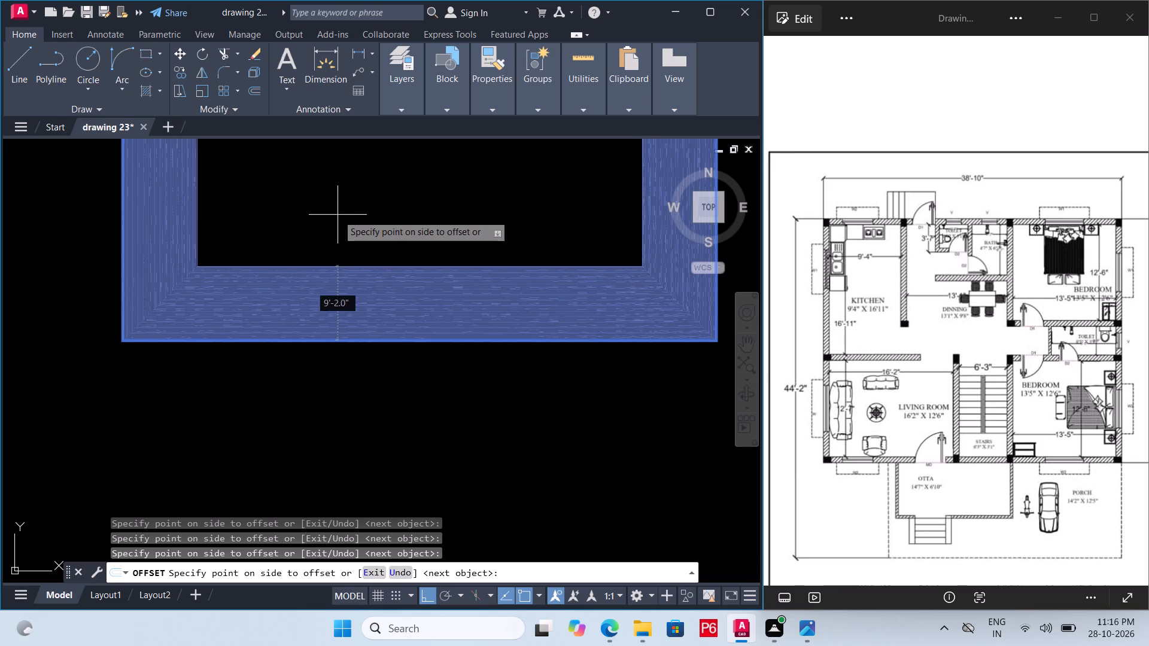
triple_click(338, 215)
double_click(338, 215)
triple_click(338, 215)
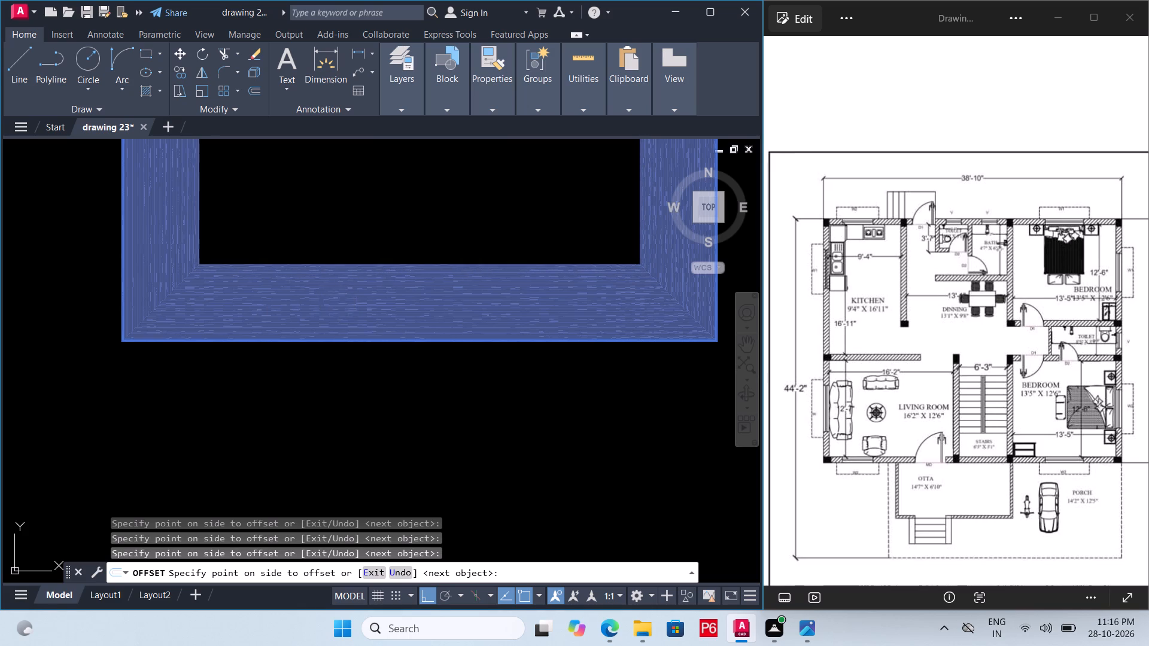
triple_click(338, 215)
triple_click(338, 215)
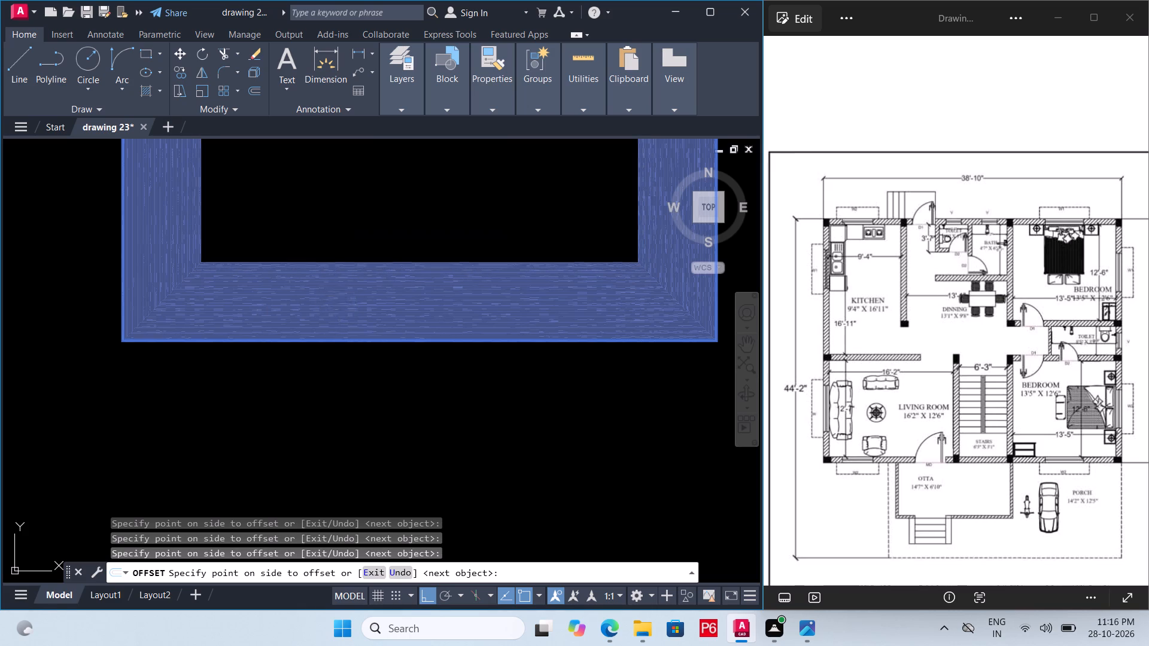
double_click(338, 215)
Extend the band with further 1" inward offsets in the remaining opening, to a depth of about 11'-11".
scroll(302, 293, down, 3)
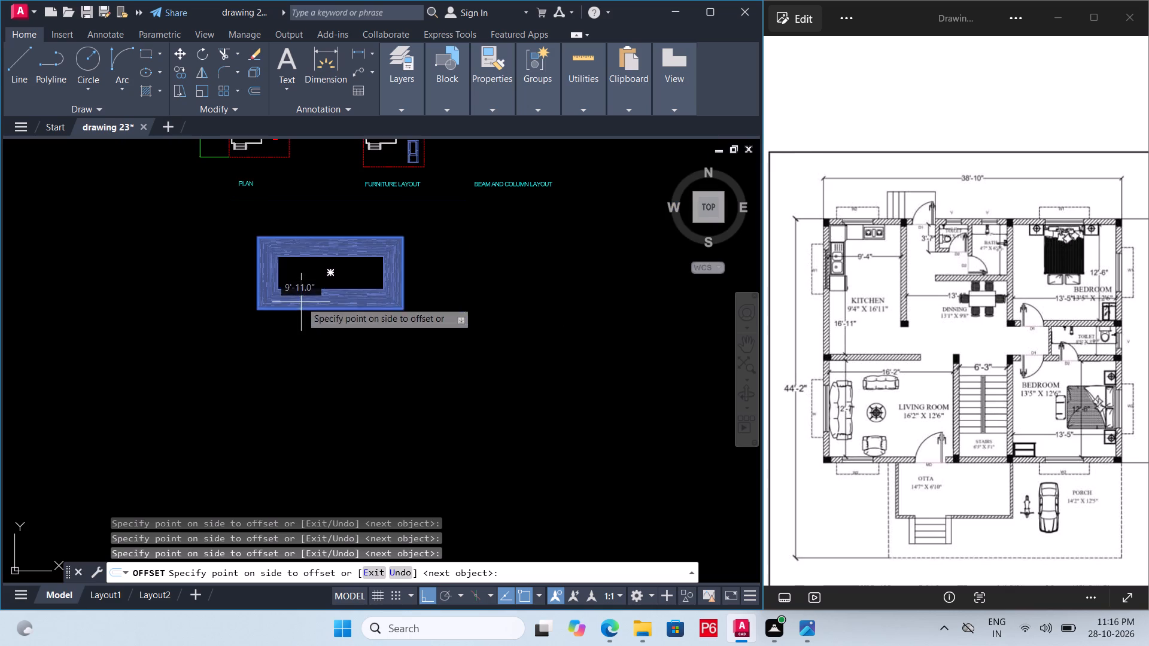
scroll(315, 275, up, 4)
triple_click(315, 275)
triple_click(316, 270)
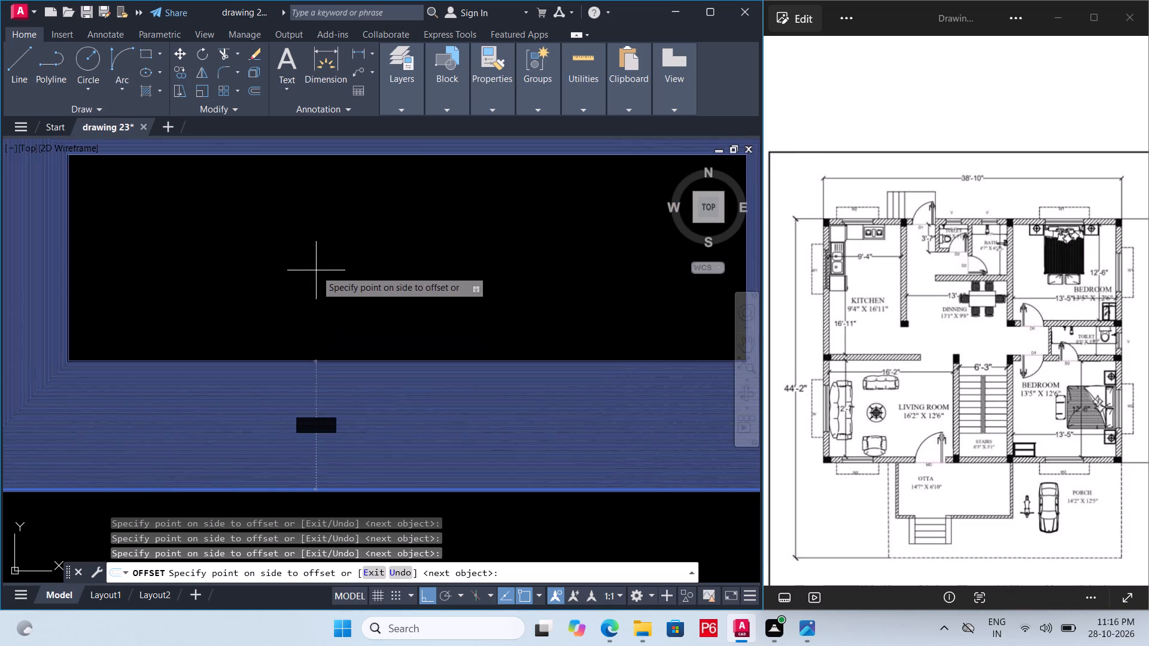
triple_click(318, 267)
triple_click(323, 261)
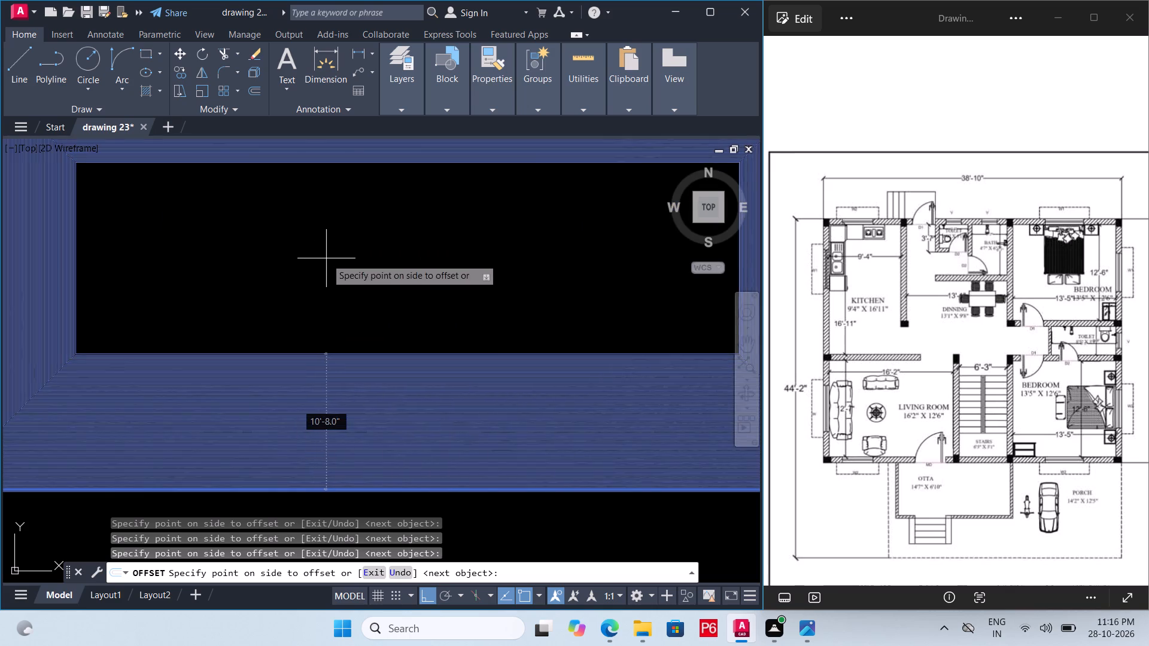
click(337, 258)
triple_click(349, 258)
click(363, 257)
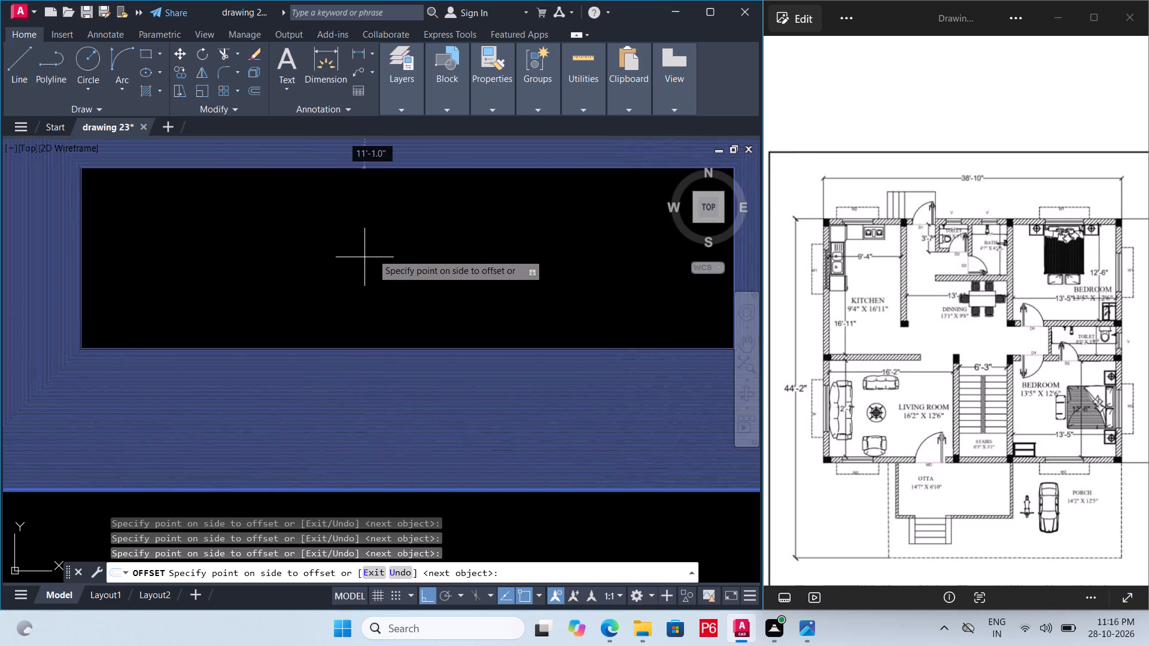
triple_click(385, 251)
click(382, 252)
click(356, 254)
triple_click(343, 252)
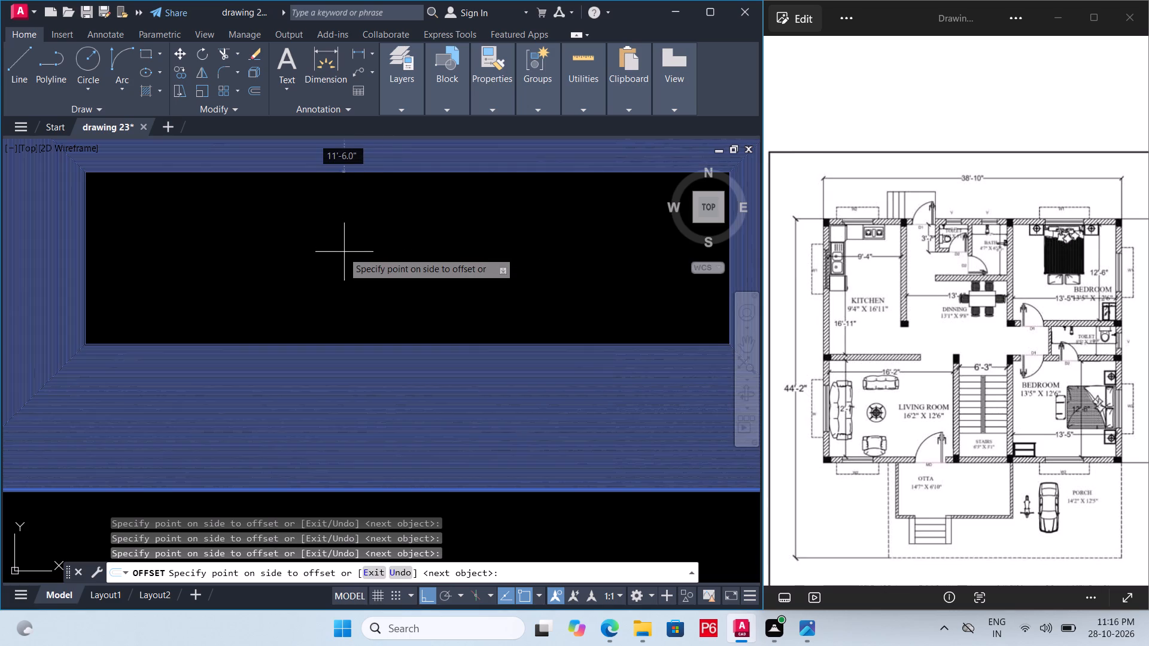
double_click(343, 252)
triple_click(330, 252)
double_click(327, 252)
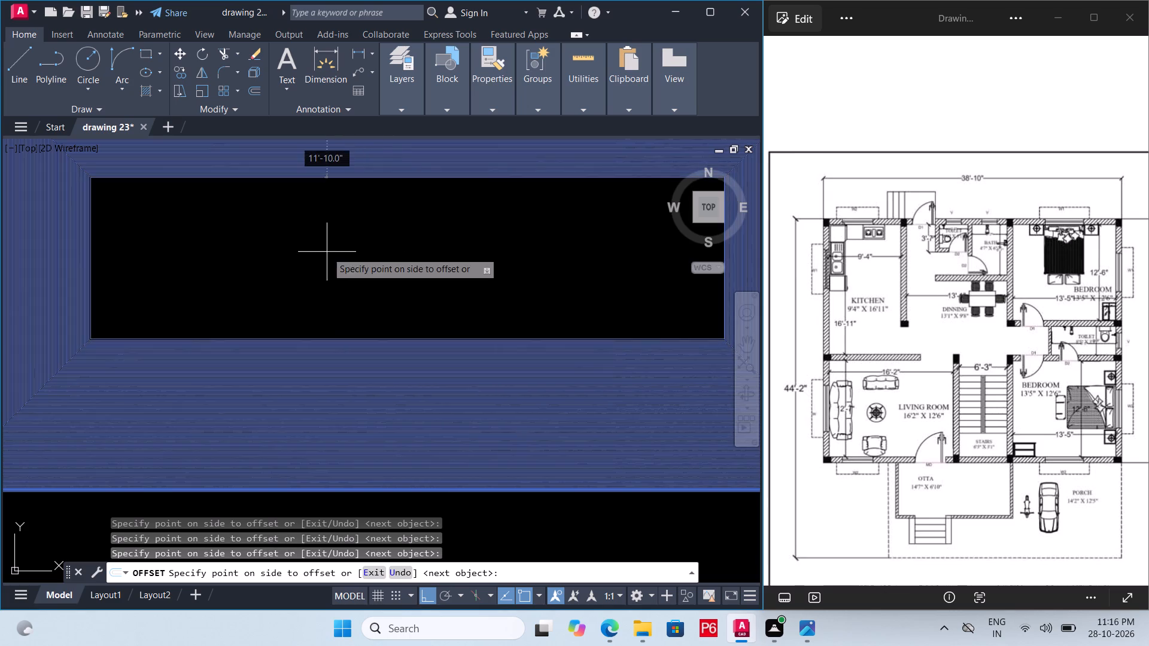
Continue offsetting the innermost rectangle inward at 1" spacing until the band of outlines is about 13'-3" deep.
scroll(338, 243, down, 4)
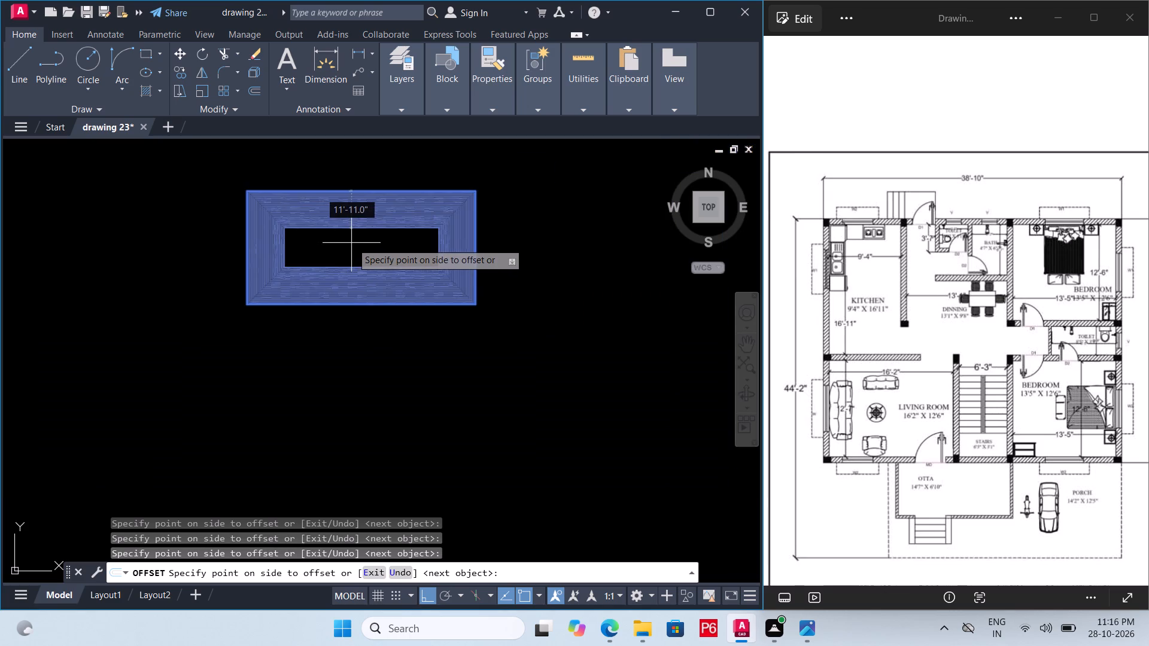
scroll(354, 243, up, 4)
triple_click(354, 243)
triple_click(354, 243)
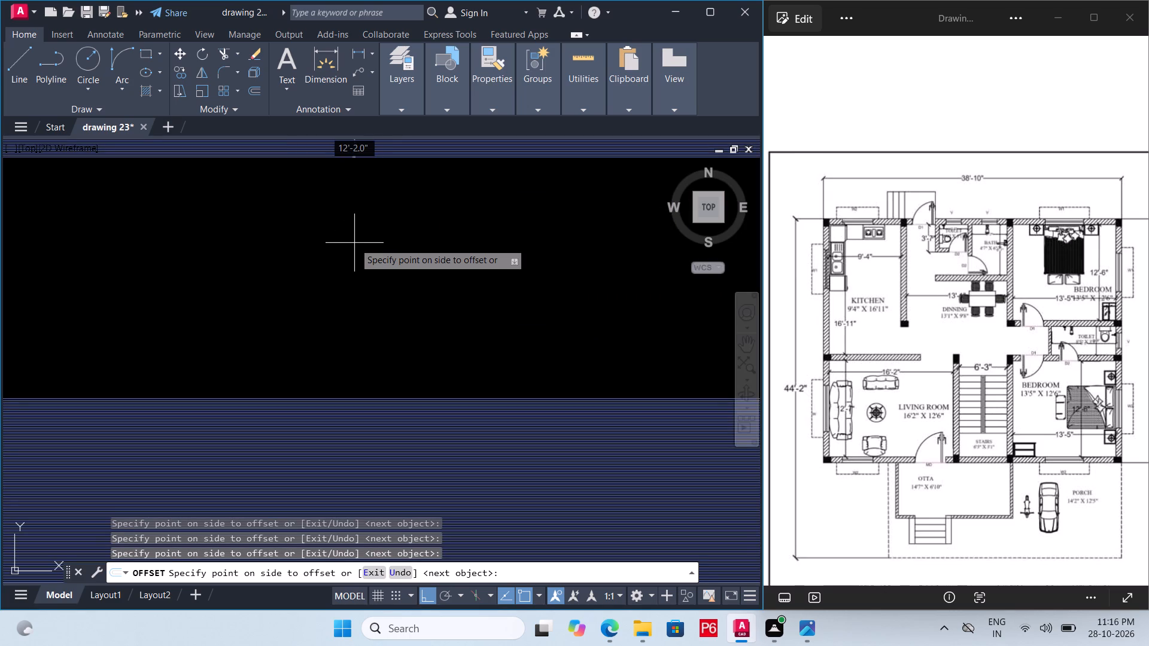
triple_click(354, 243)
triple_click(354, 243)
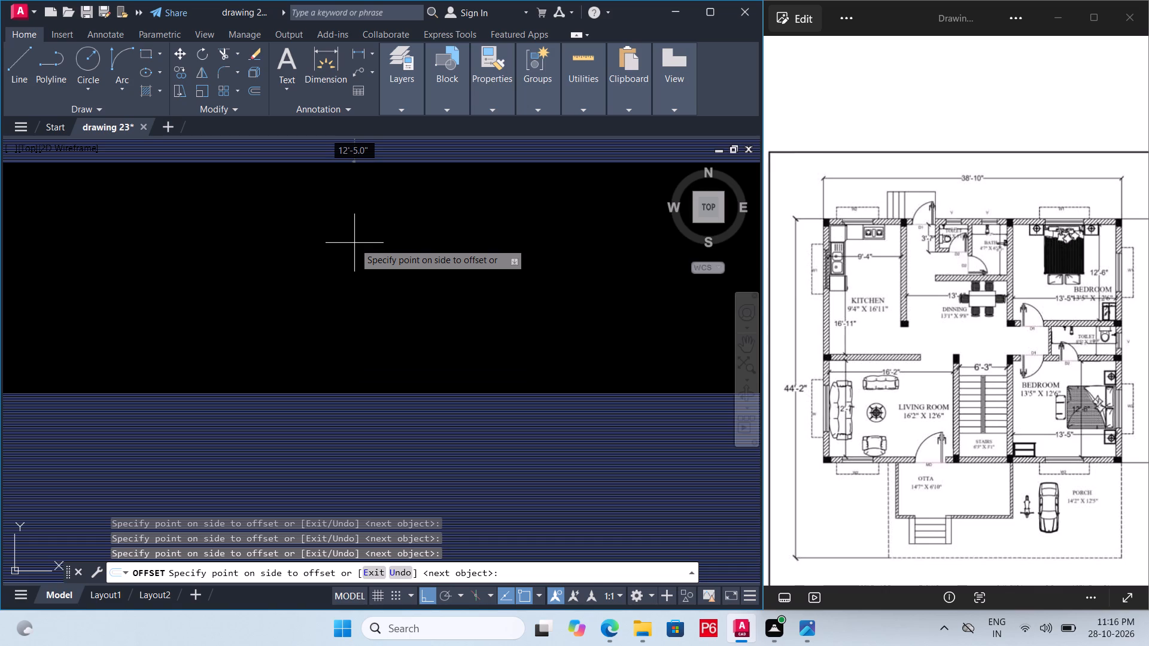
triple_click(355, 243)
triple_click(355, 243)
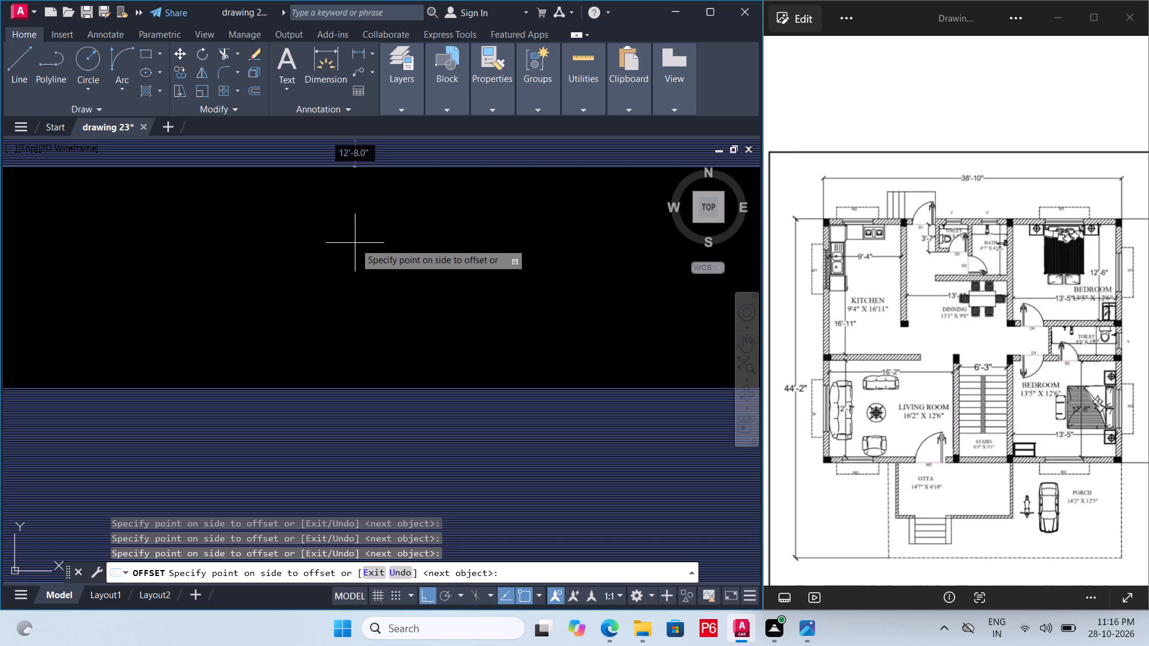
triple_click(355, 243)
triple_click(355, 243)
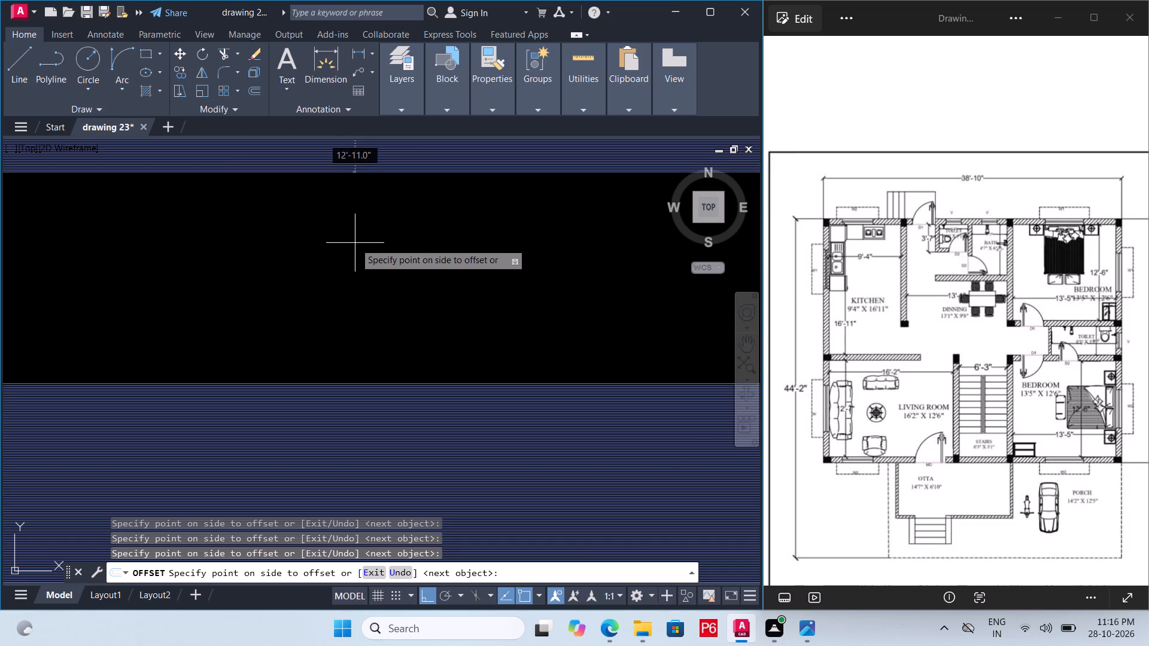
triple_click(355, 243)
triple_click(355, 243)
triple_click(355, 243)
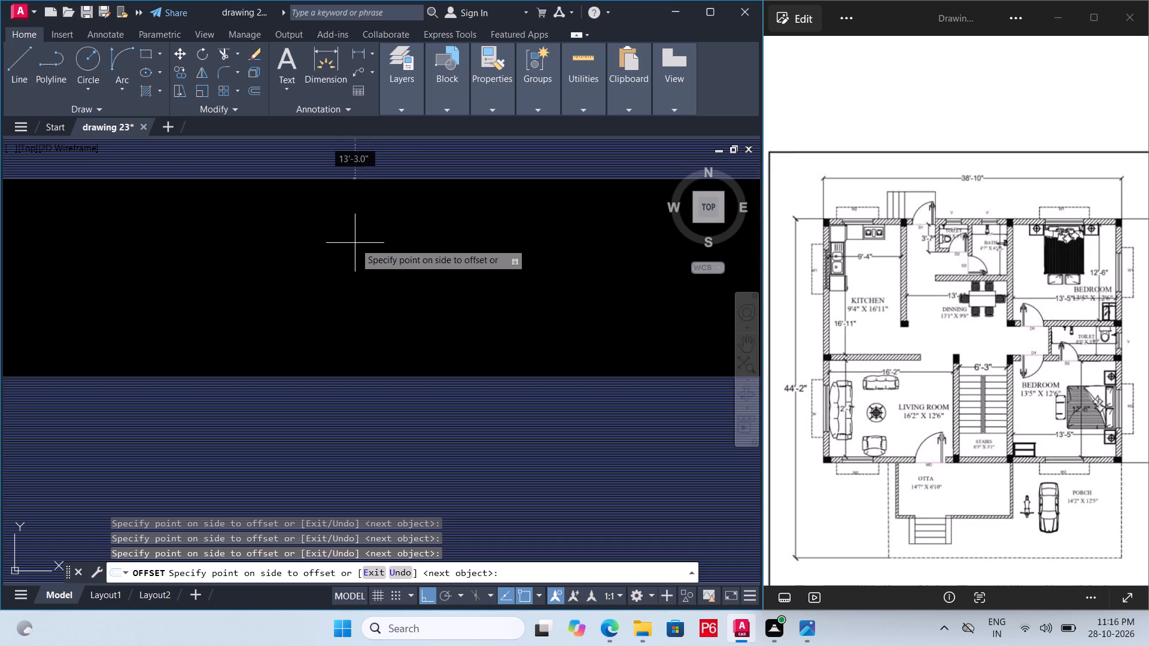
Add more 1" inward offsets inside the remaining opening, bringing the band to about 14'-11" deep.
triple_click(355, 243)
triple_click(355, 243)
triple_click(355, 243)
triple_click(355, 243)
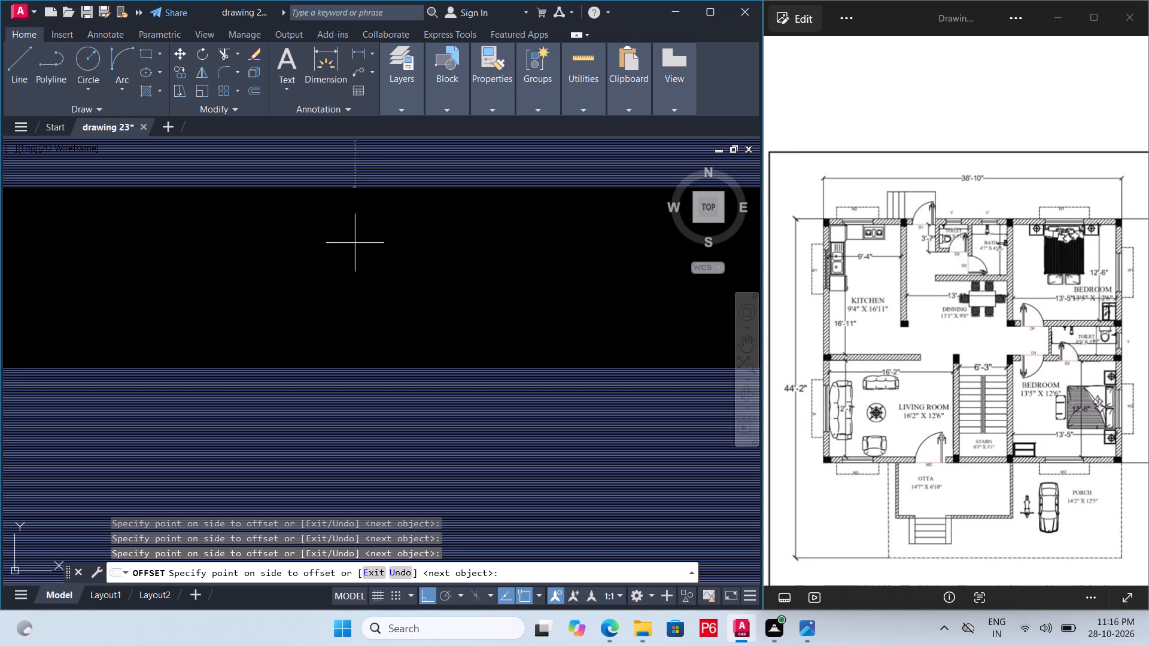
triple_click(355, 243)
triple_click(355, 243)
triple_click(355, 243)
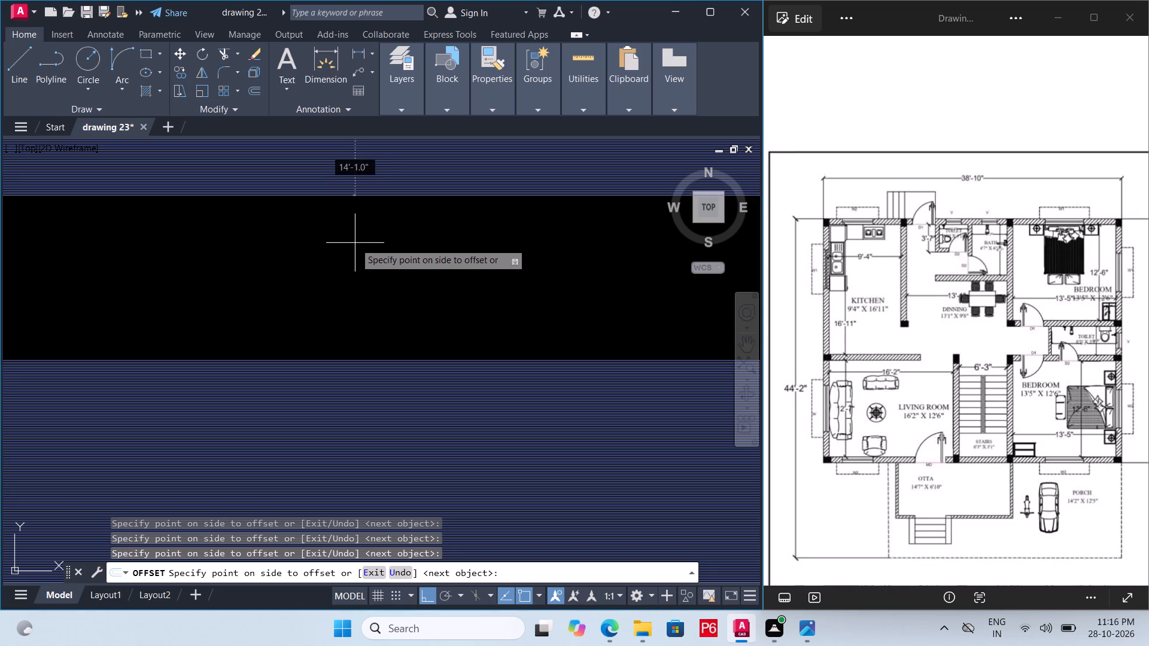
triple_click(355, 243)
triple_click(355, 243)
triple_click(355, 243)
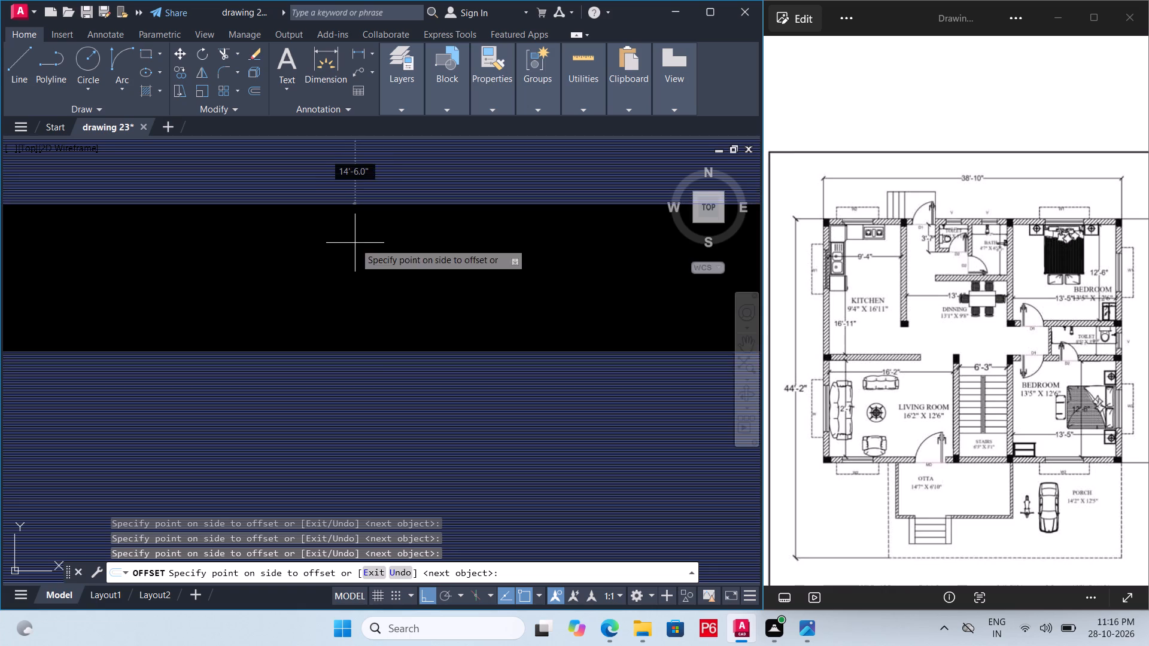
triple_click(355, 243)
triple_click(355, 243)
double_click(355, 245)
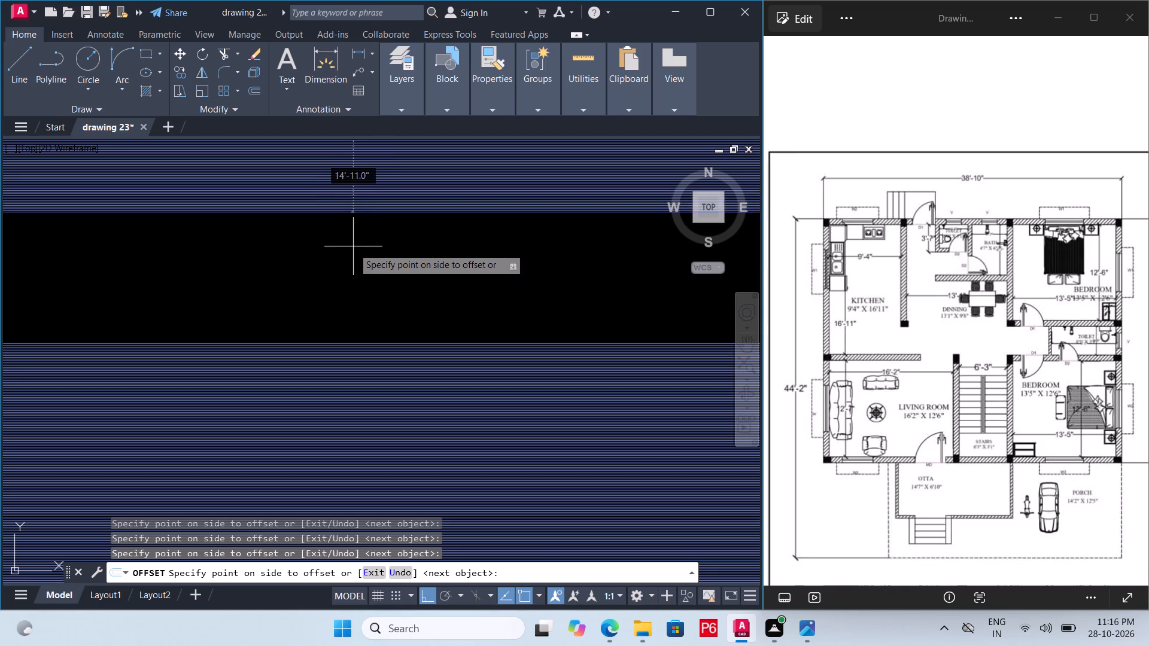
Keep offsetting the innermost outline inward by 1" until the band reaches a depth of about 16'-2".
click(351, 255)
click(351, 260)
drag(351, 264, 357, 267)
drag(364, 269, 371, 272)
click(373, 272)
double_click(378, 273)
triple_click(376, 278)
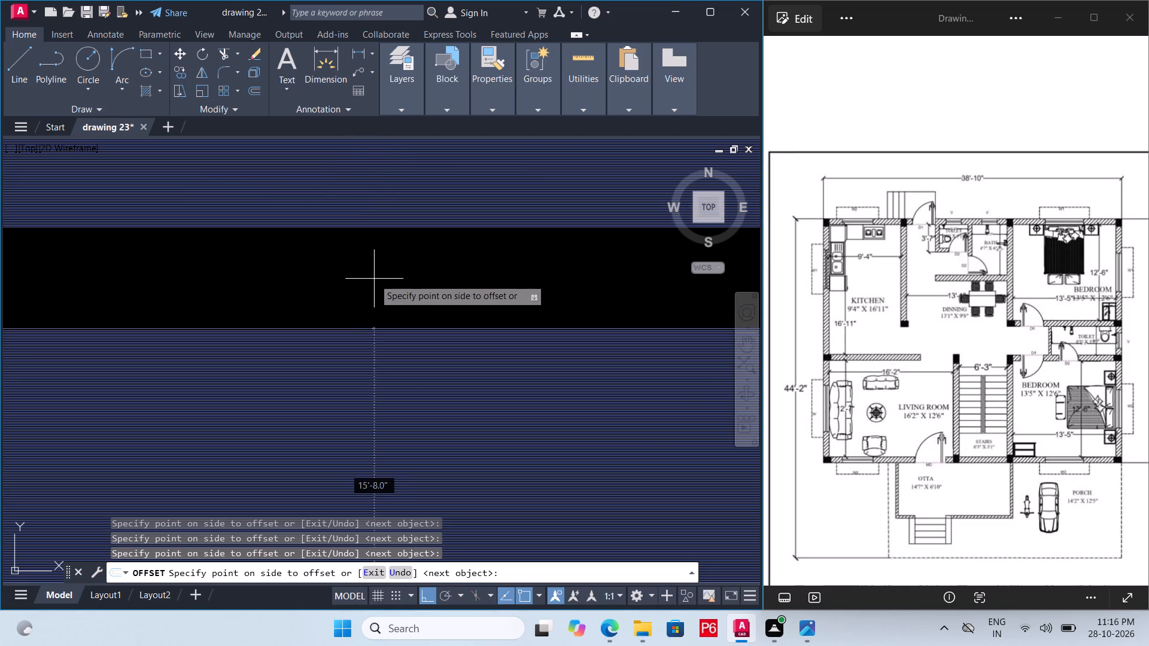
click(375, 279)
drag(383, 276, 388, 273)
drag(393, 273, 401, 271)
double_click(413, 268)
click(427, 266)
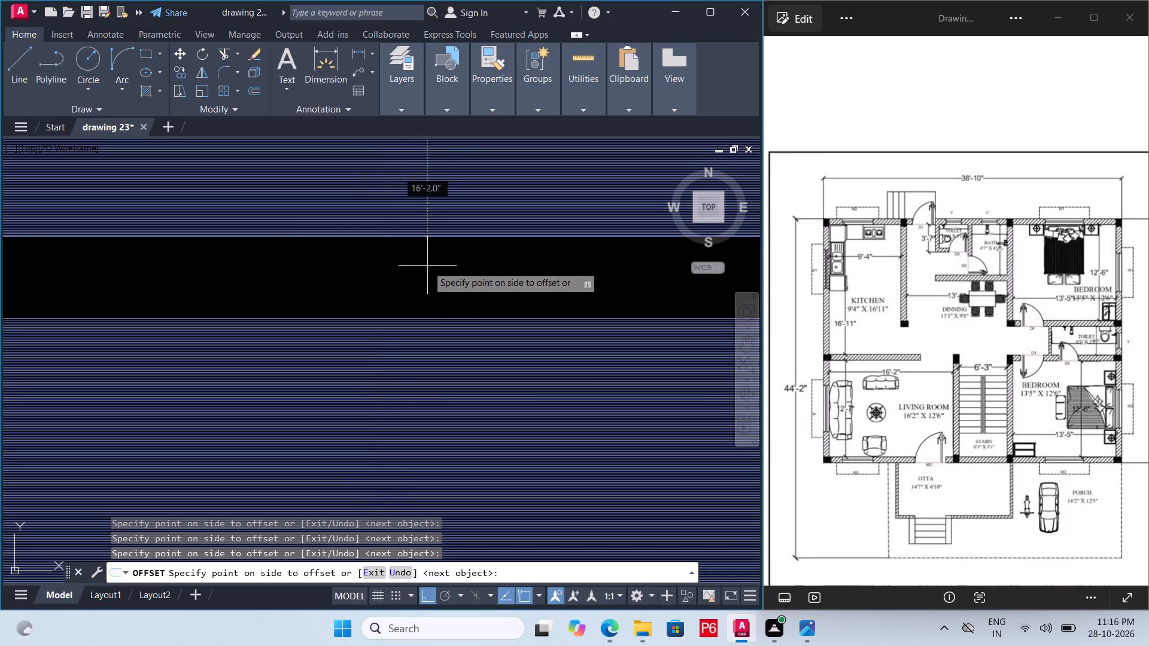
Extend the band with further 1" inward offsets to a depth of about 17'-3".
triple_click(427, 266)
triple_click(428, 266)
triple_click(428, 266)
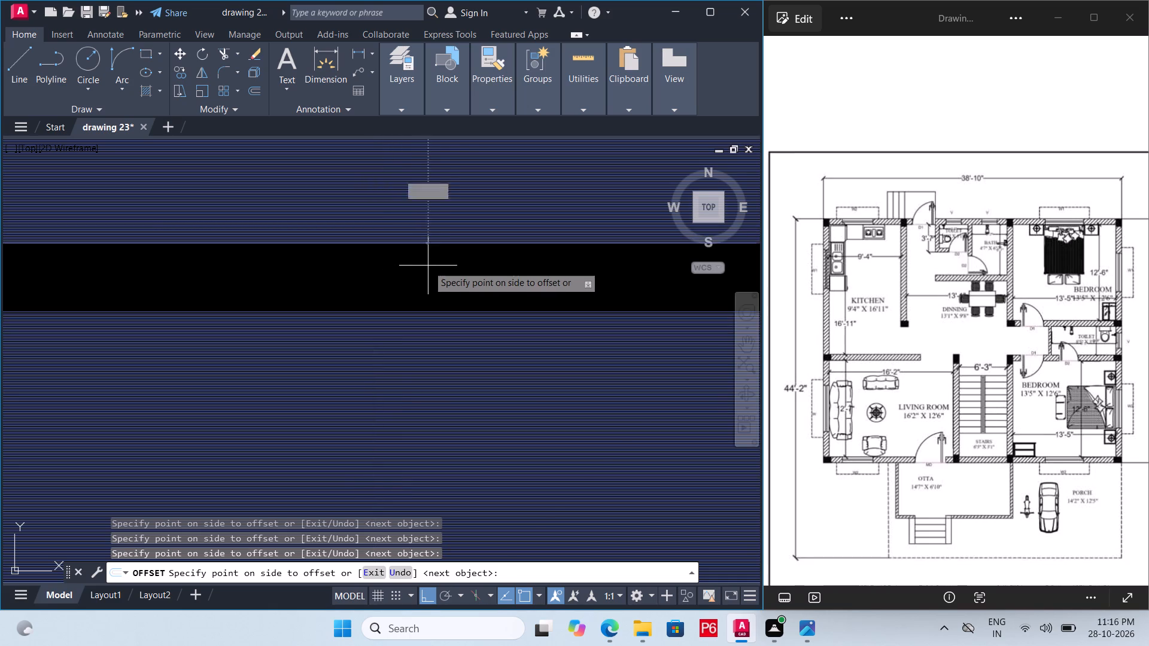
triple_click(430, 266)
click(431, 266)
double_click(431, 268)
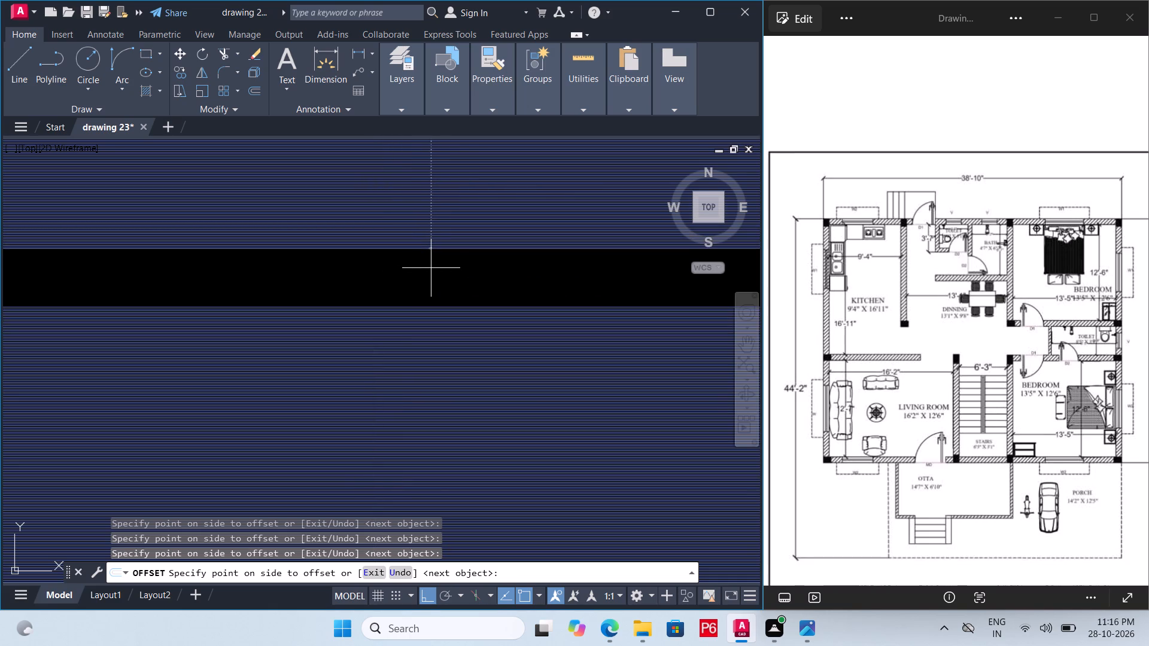
click(436, 272)
click(449, 273)
triple_click(452, 274)
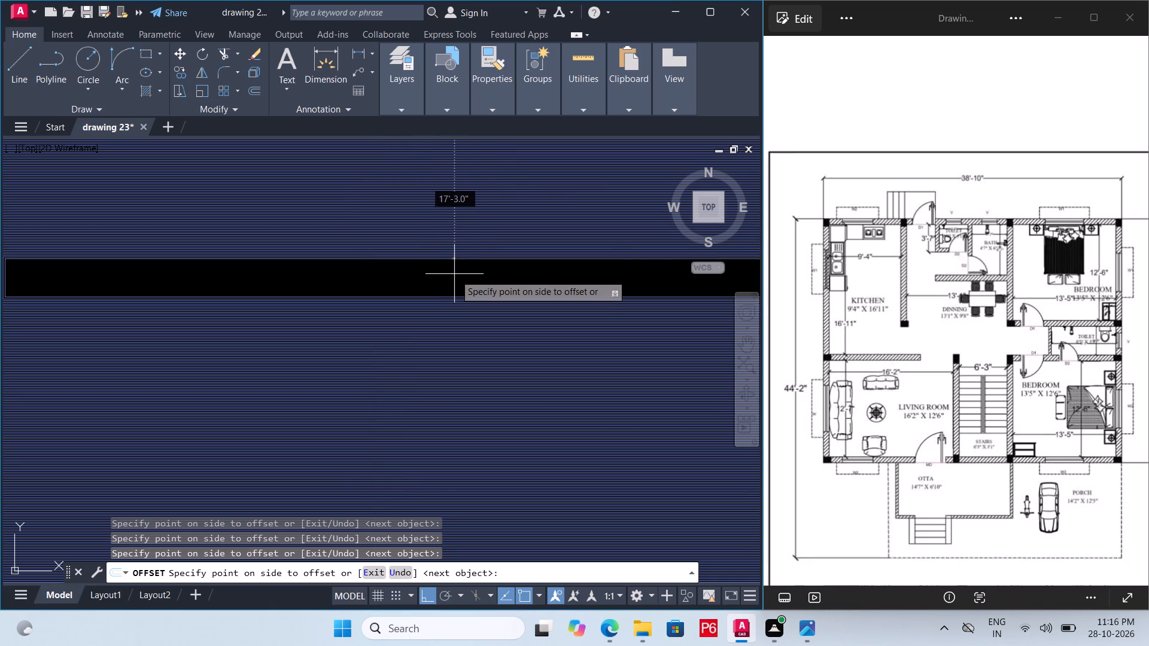
Fill the last narrow opening with 1" inward offsets until the rectangle is completely filled with nested outlines.
double_click(460, 277)
click(470, 277)
click(479, 279)
click(484, 279)
drag(493, 281, 498, 282)
drag(501, 282, 507, 282)
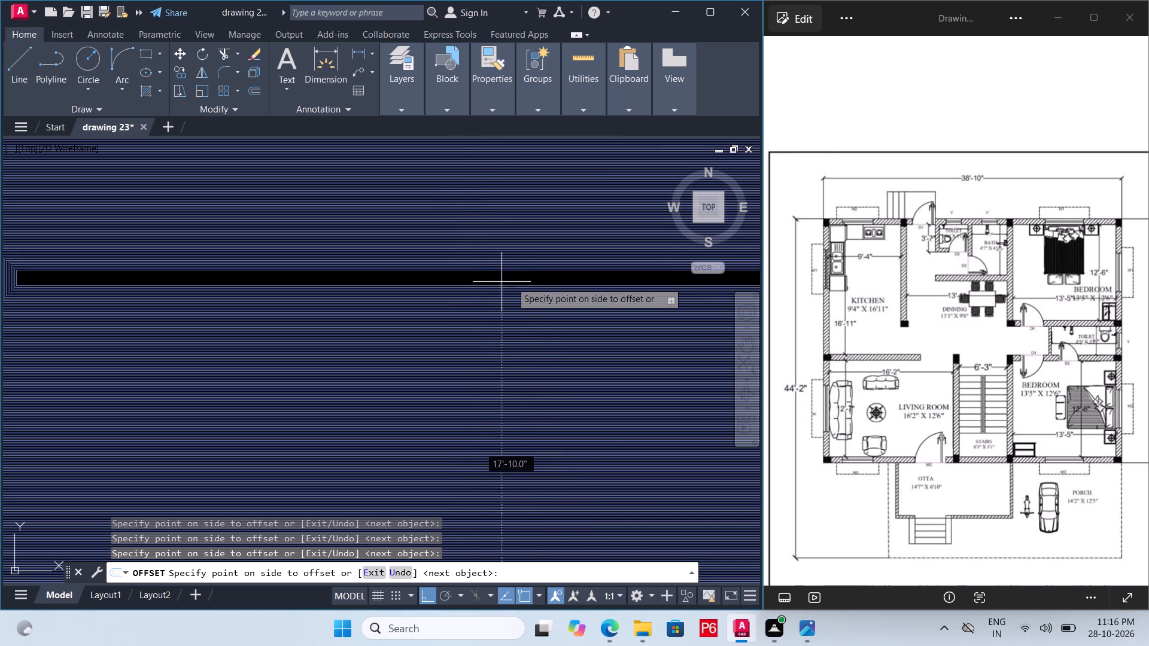
click(525, 282)
click(530, 282)
click(537, 280)
drag(541, 279, 546, 278)
triple_click(547, 278)
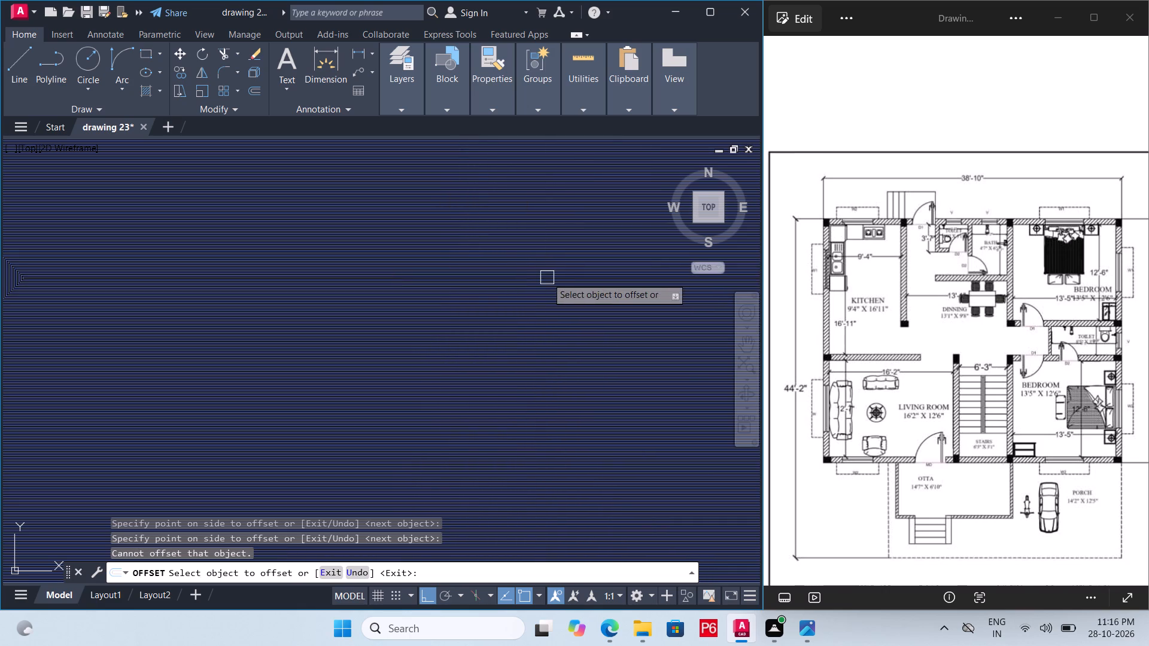
click(547, 278)
Save drawing 23 with the fully filled rectangle.
scroll(525, 276, down, 4)
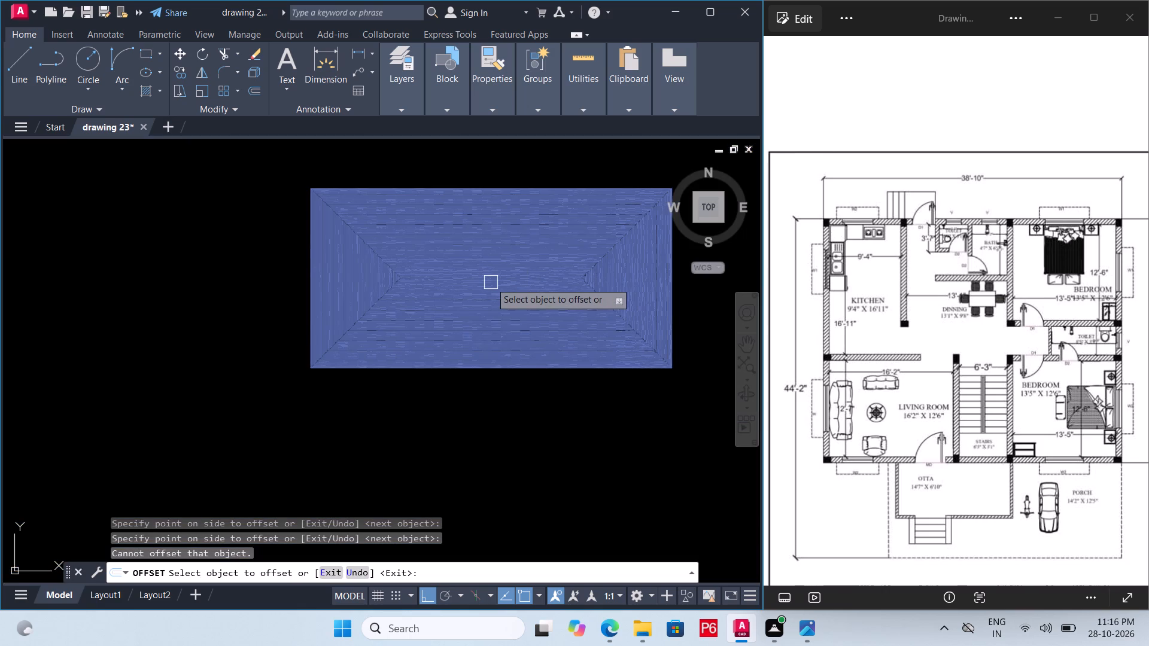
key(ctrl+s)
key(ctrl+s)
key(ctrl+s)
key(ctrl+s)
Use Trim to remove scattered individual outlines between the centre and the lower edge of the filled rectangle.
text(TR)
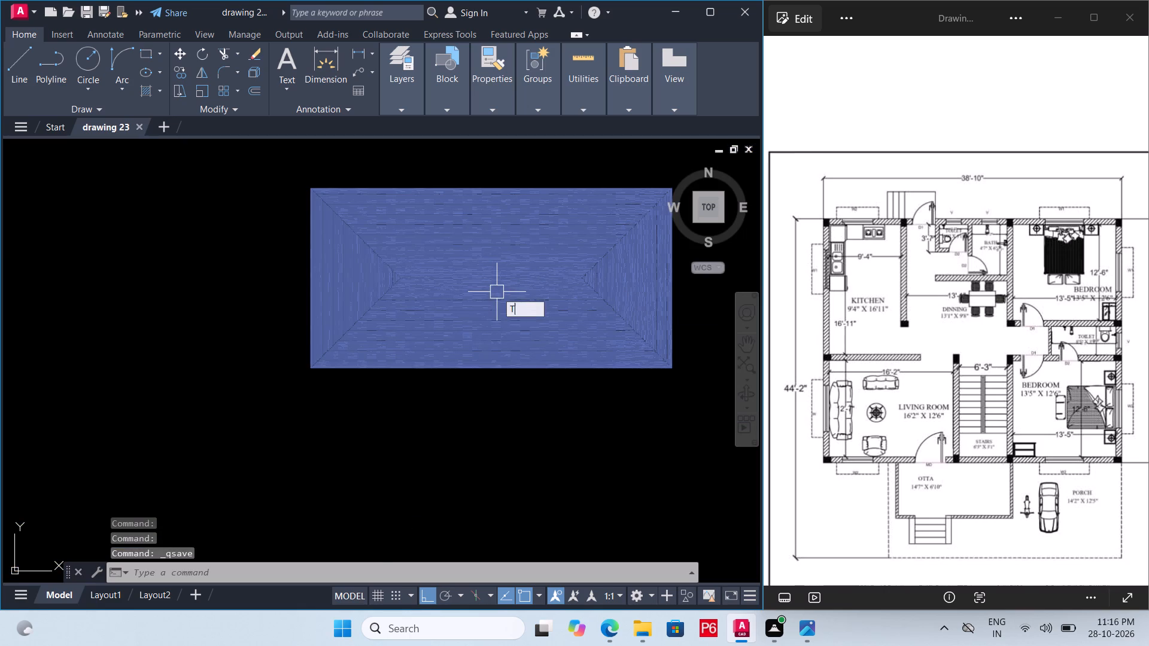
key(space)
key(space)
click(497, 292)
click(499, 278)
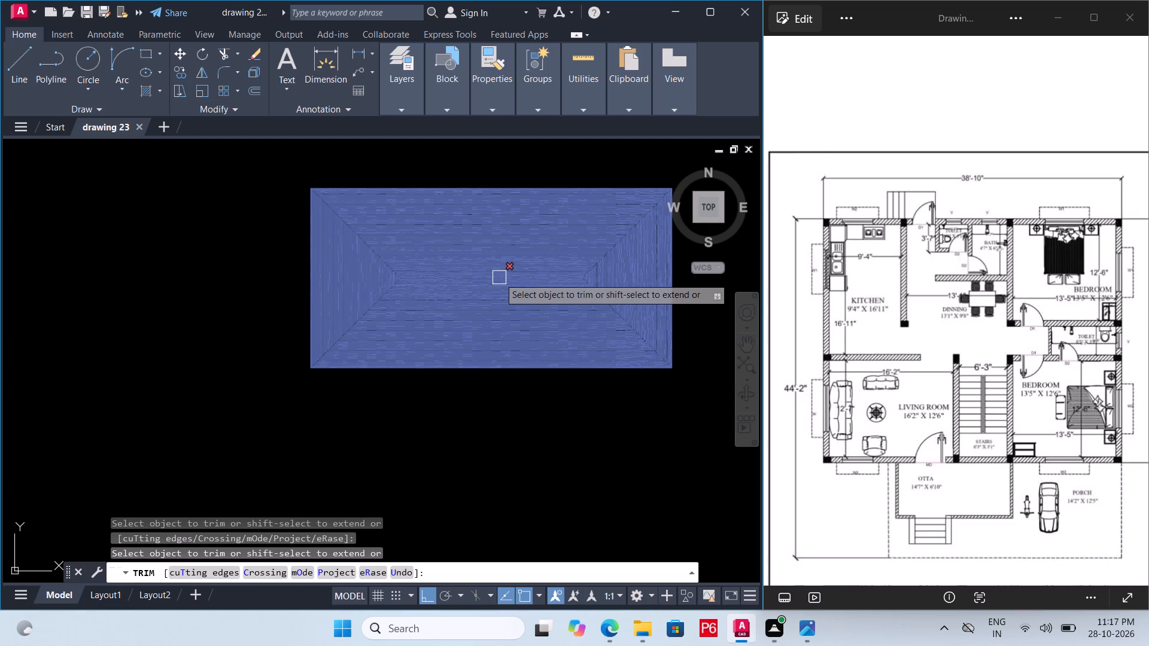
click(501, 371)
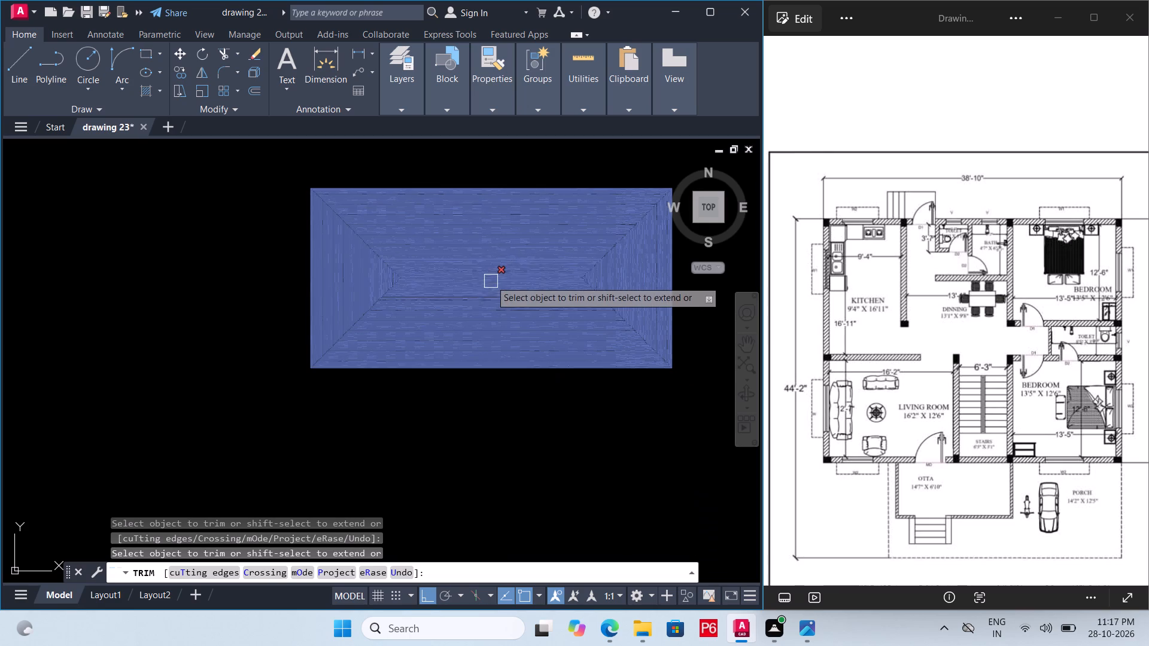
click(491, 281)
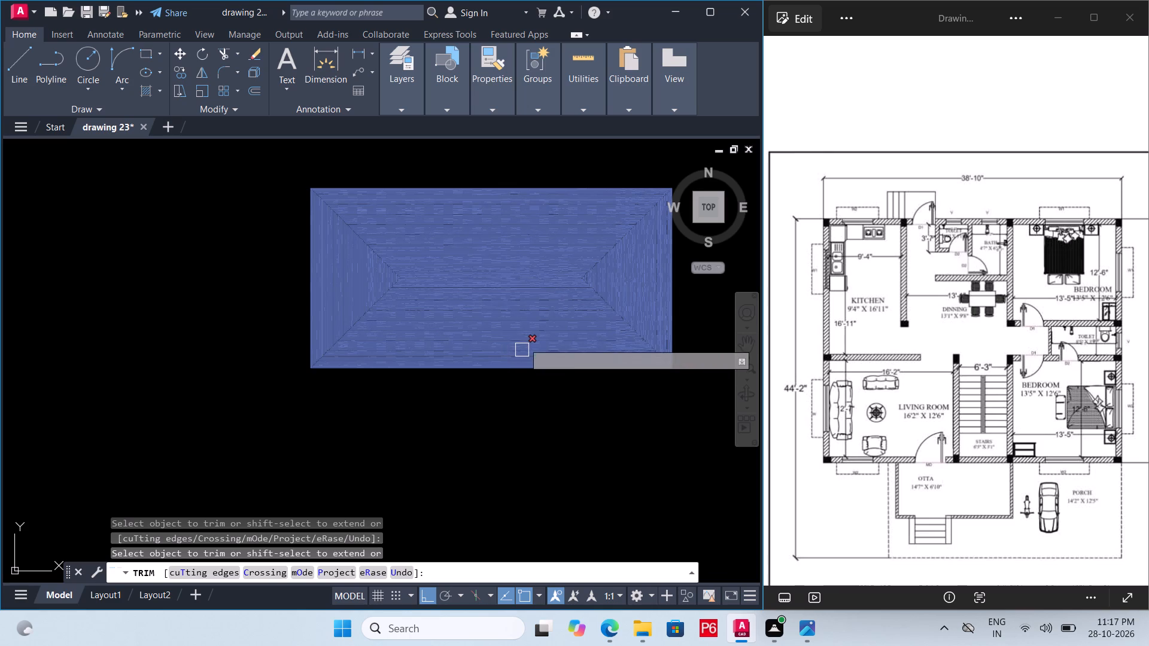
click(524, 343)
click(526, 287)
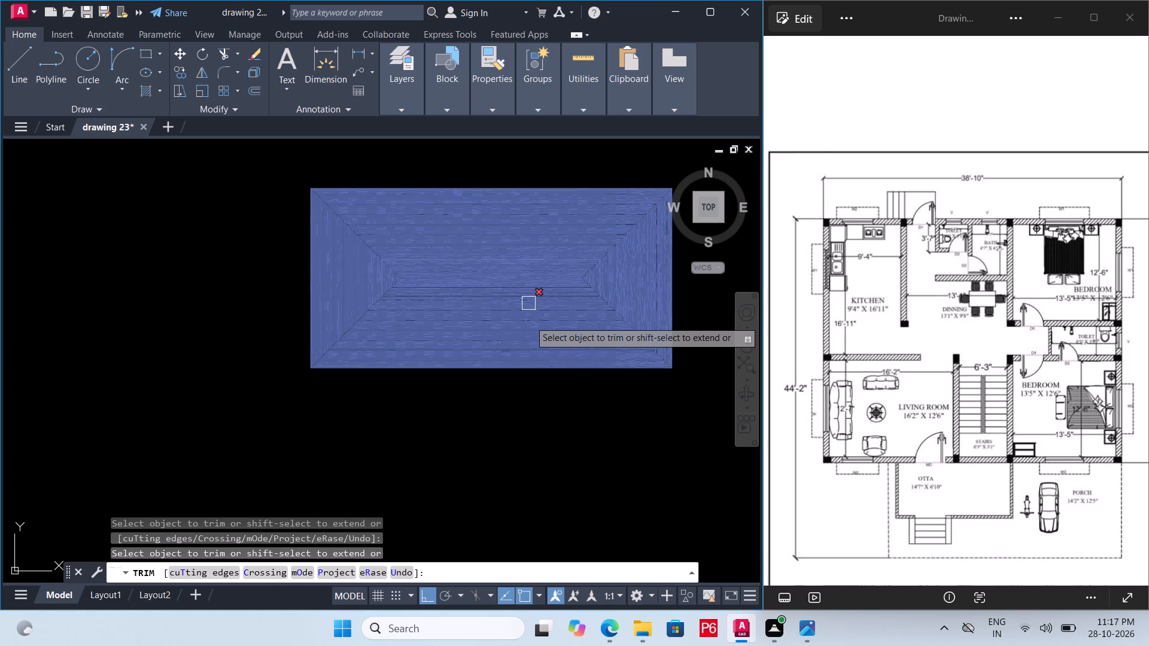
click(530, 331)
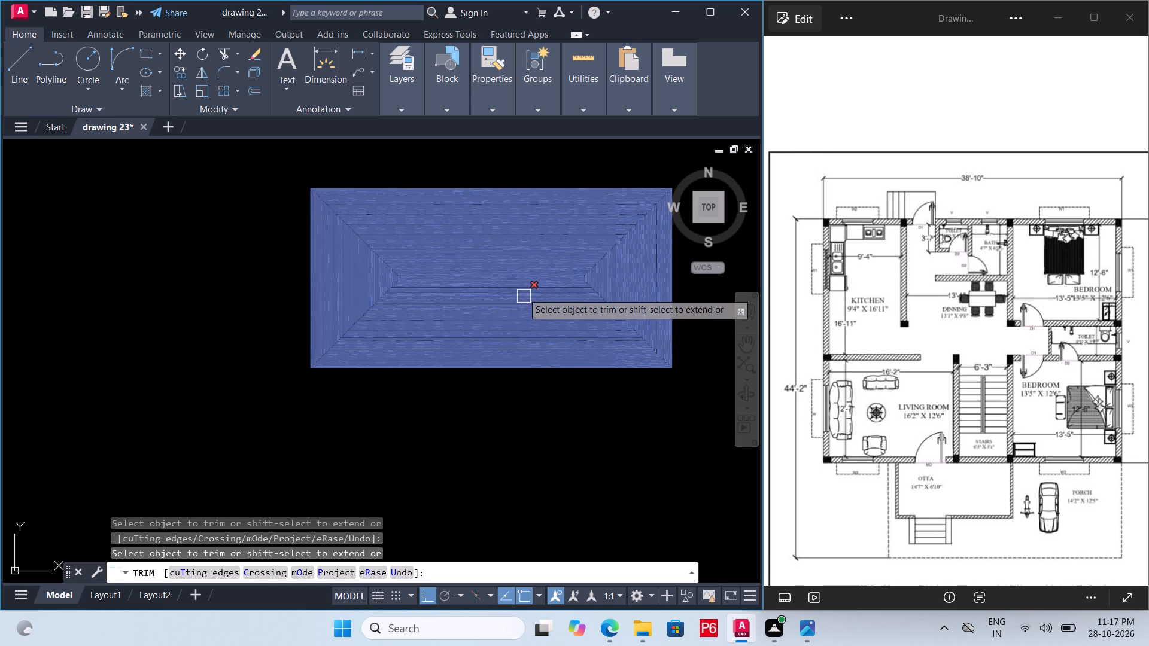
click(522, 282)
click(514, 307)
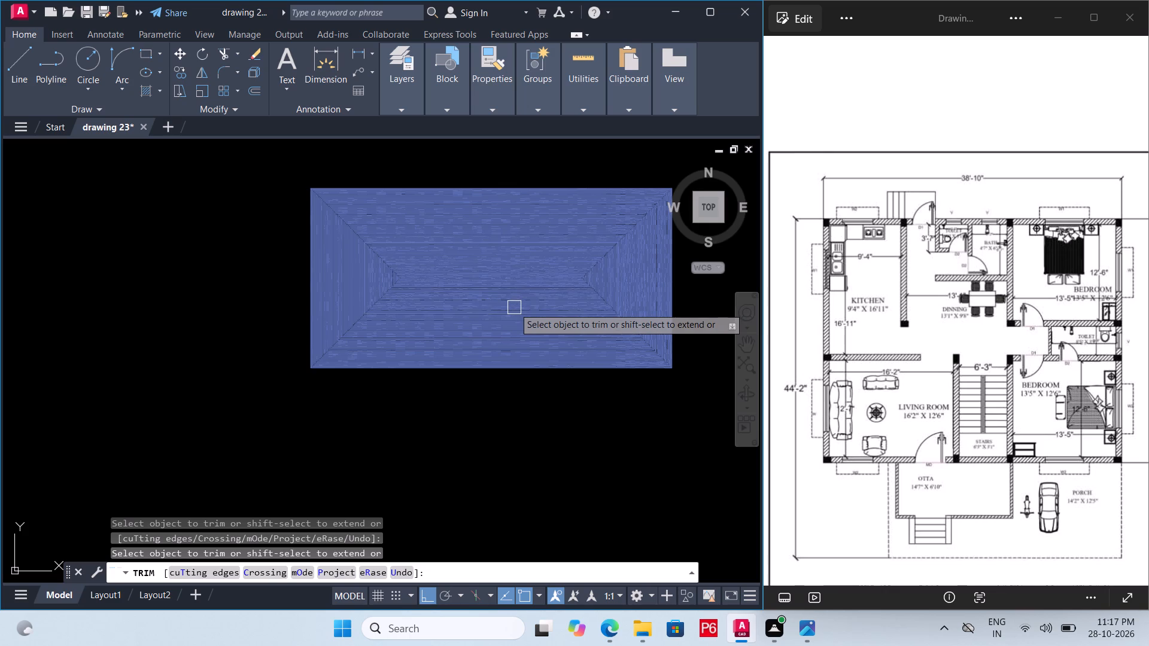
Trim away further outlines at several spots from below the centre down to the rectangle's lower edge.
click(511, 303)
click(507, 309)
click(509, 327)
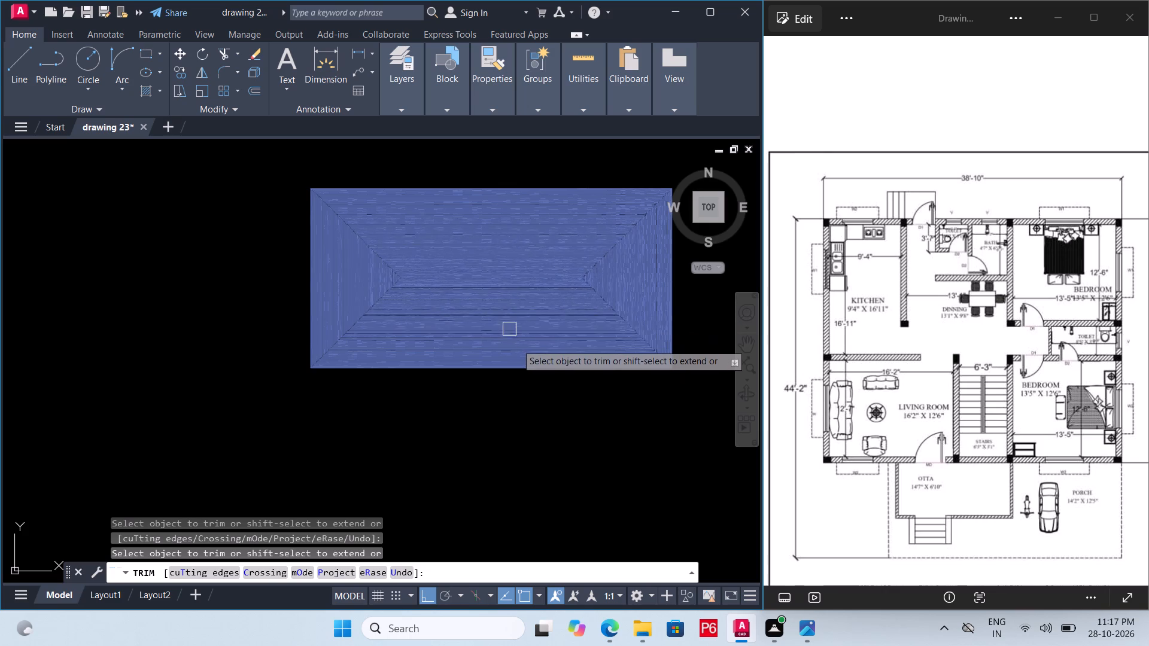
click(516, 344)
click(523, 352)
click(531, 366)
triple_click(531, 358)
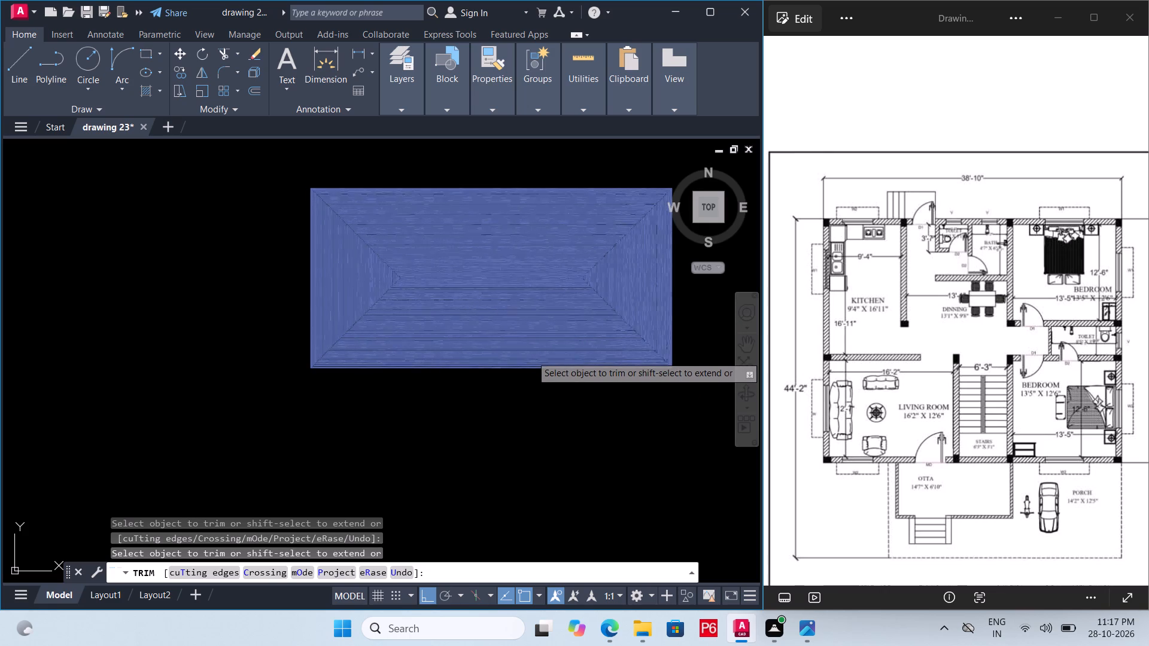
Trim more of the closely spaced horizontal lines in the rectangle's lower half, working at close range.
scroll(533, 352, up, 6)
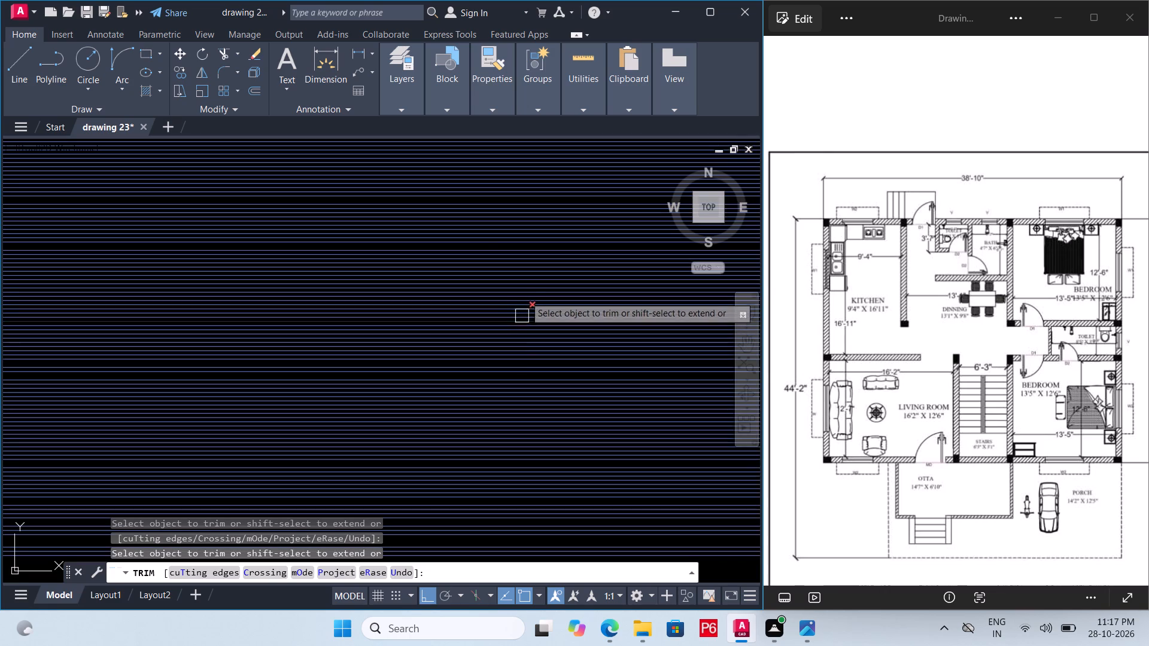
click(530, 258)
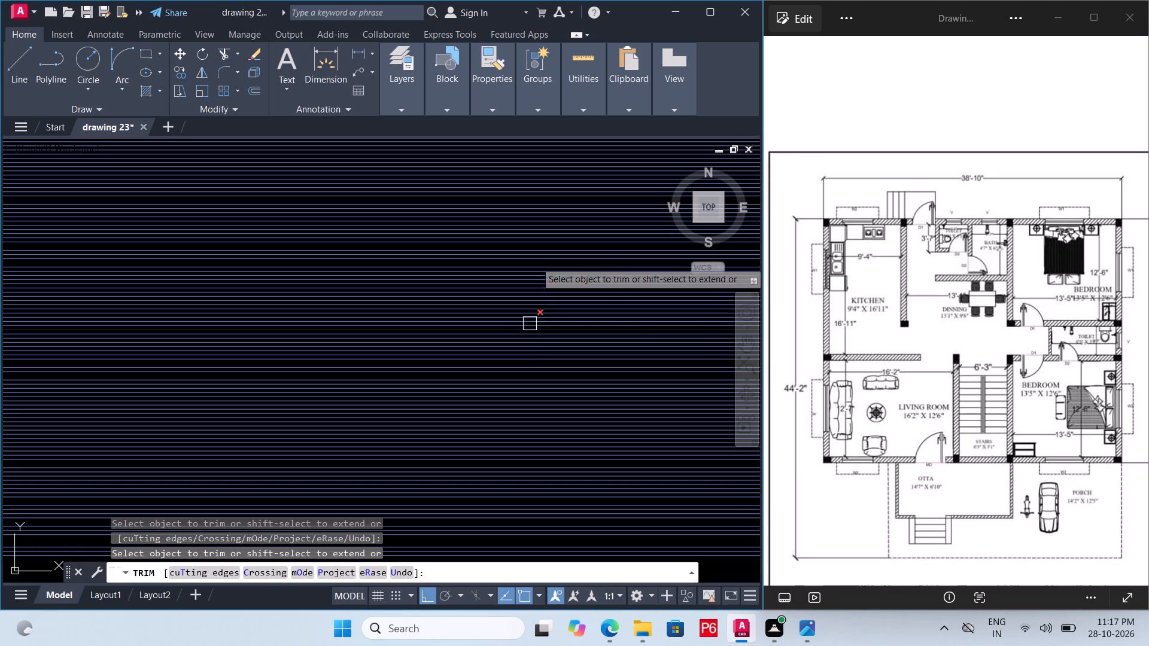
drag(549, 197, 541, 373)
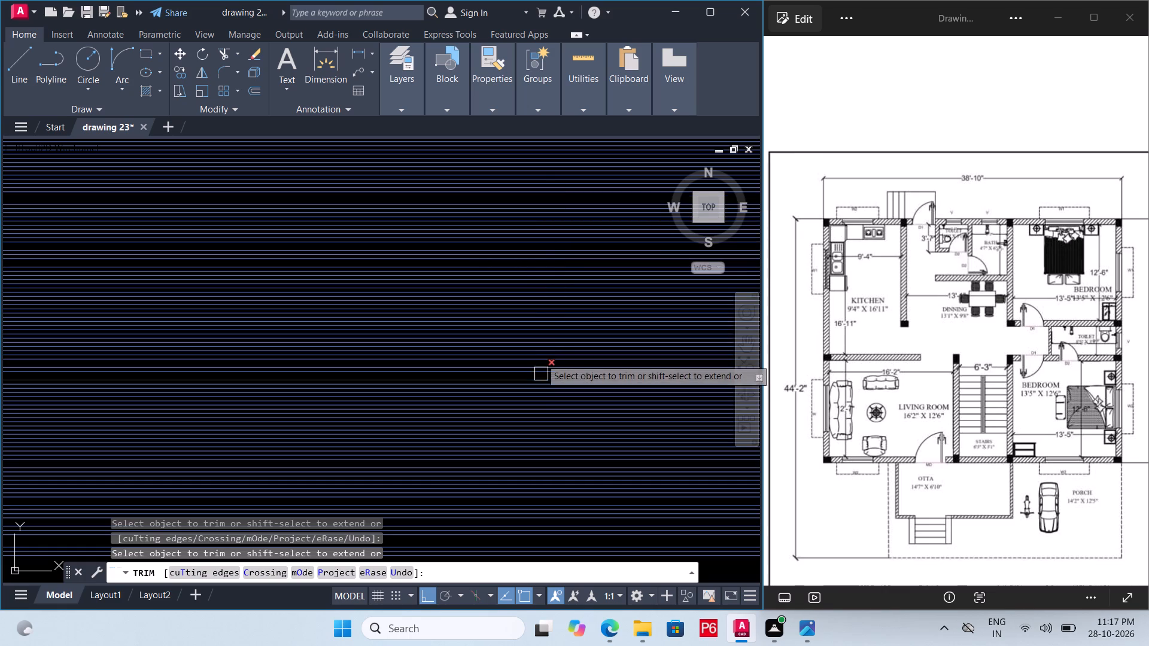
click(550, 245)
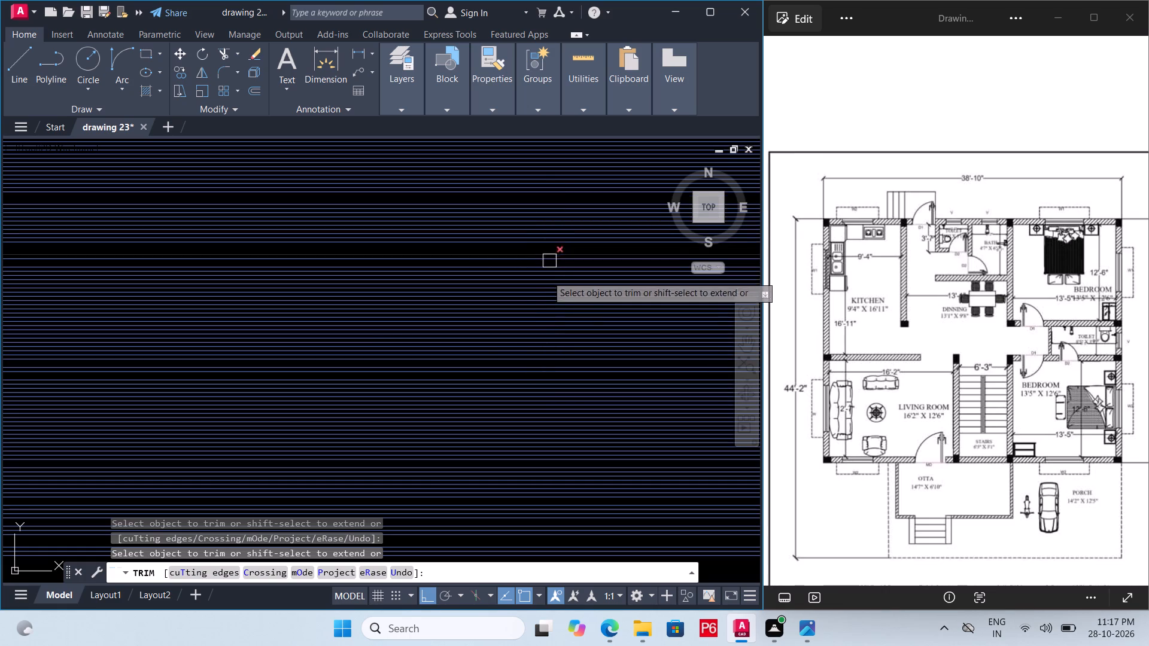
drag(542, 279, 547, 192)
click(547, 191)
drag(547, 191, 547, 191)
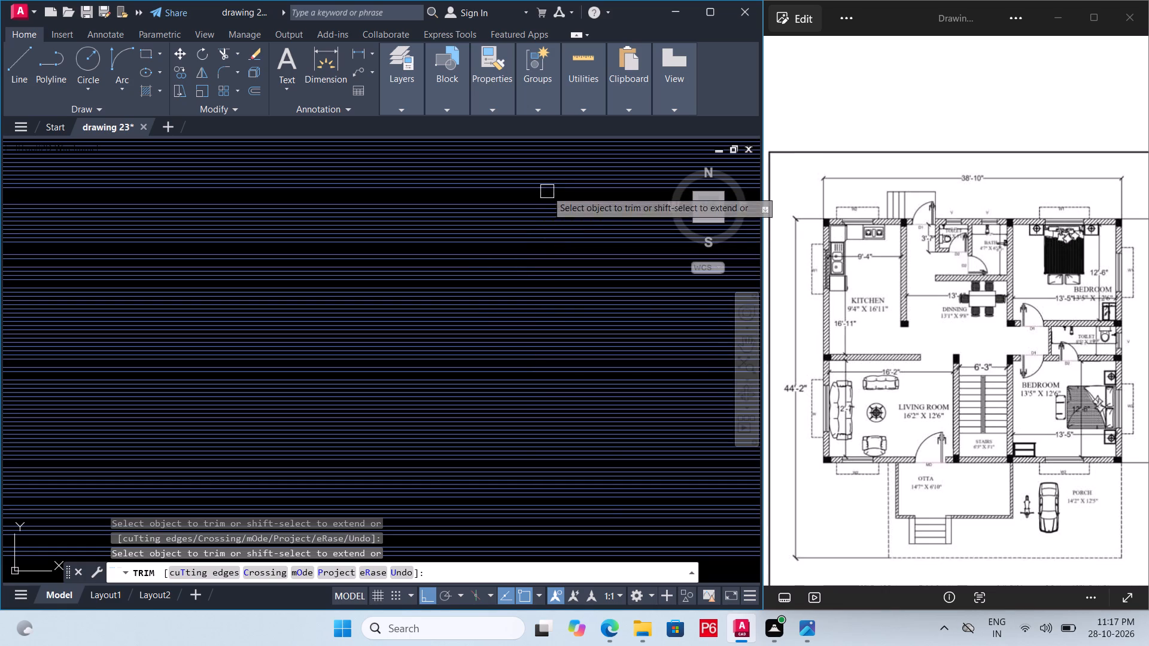
drag(547, 191, 542, 217)
double_click(541, 221)
double_click(541, 217)
Trim away closely spaced horizontal lines one by one in the middle of the rectangle's lower half.
scroll(534, 282, down, 2)
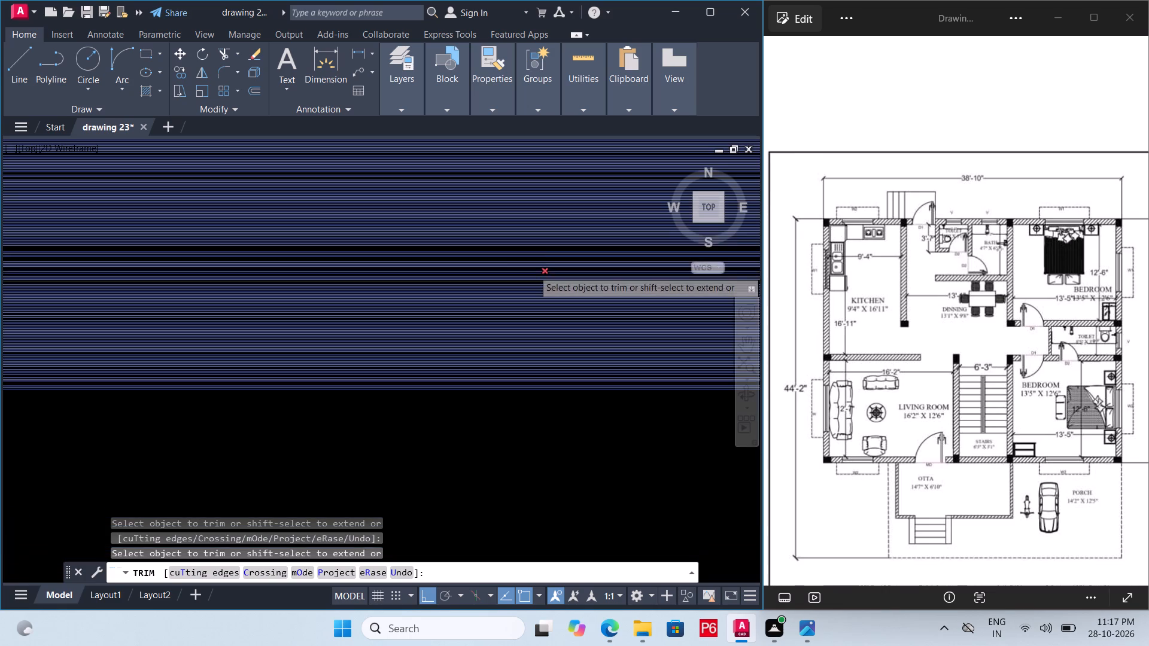
double_click(525, 227)
double_click(525, 220)
click(525, 216)
double_click(525, 212)
click(527, 207)
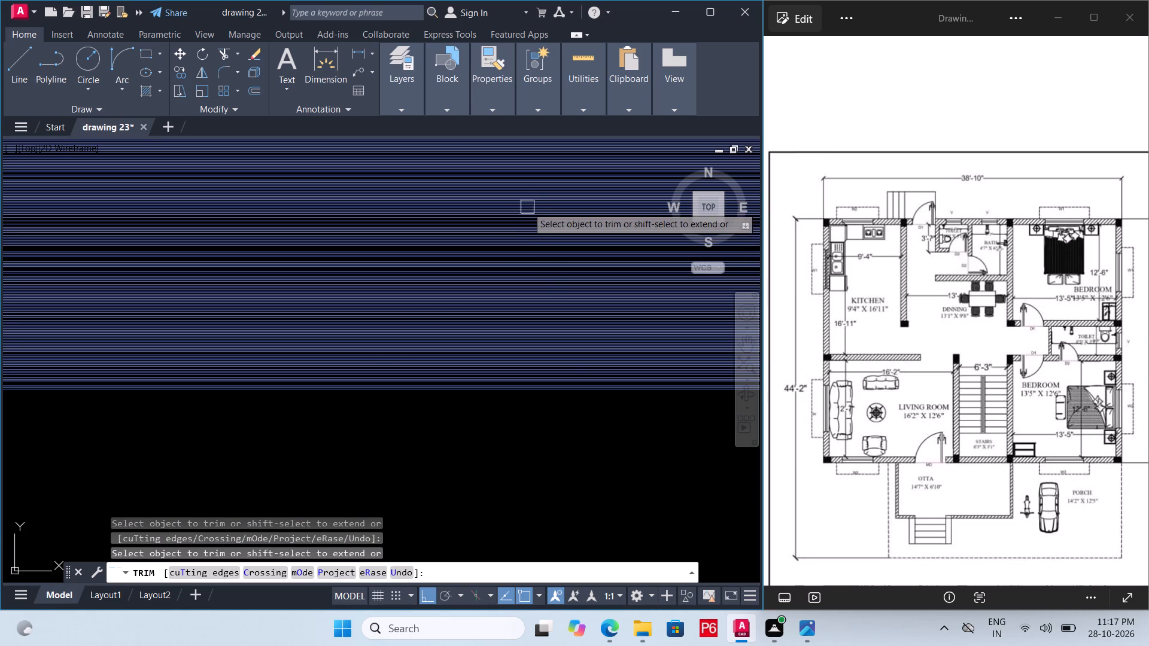
double_click(528, 206)
triple_click(528, 202)
click(529, 201)
triple_click(529, 201)
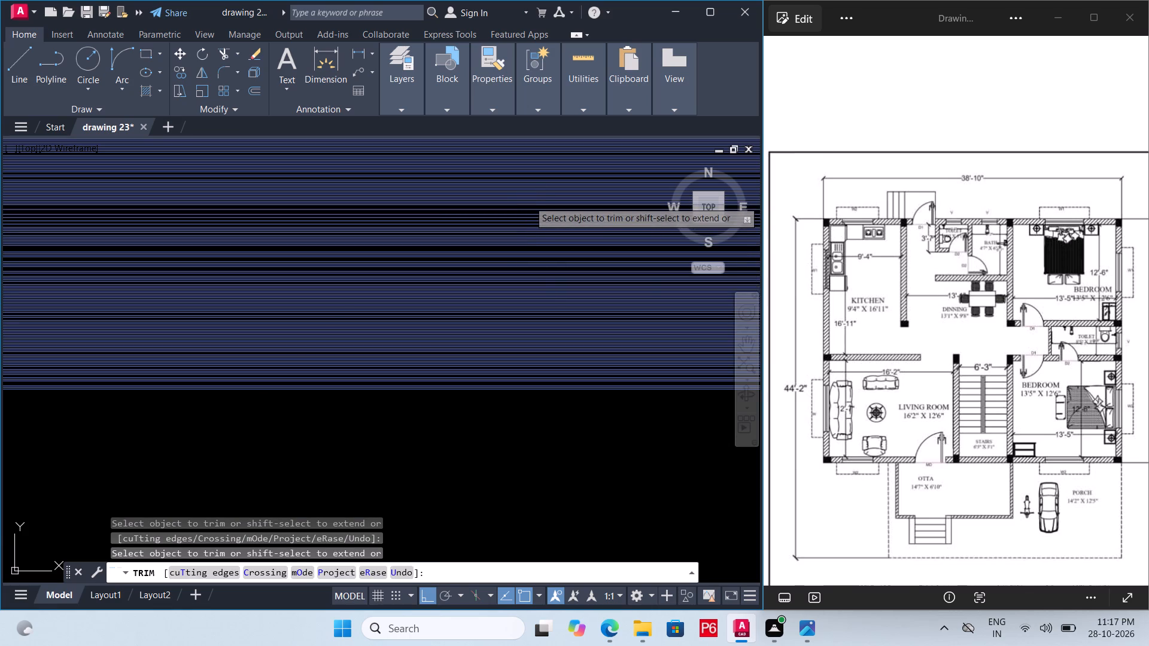
triple_click(531, 198)
triple_click(532, 197)
double_click(536, 192)
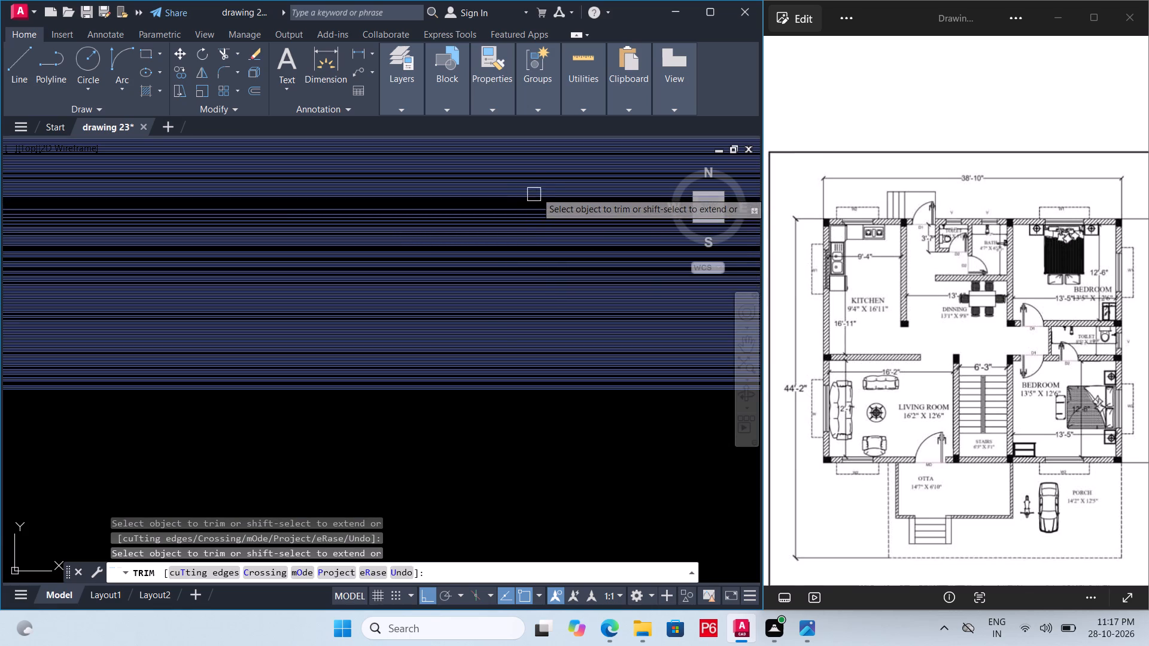
Trim several more individual horizontal lines further up towards the rectangle's centre.
click(538, 188)
double_click(543, 184)
drag(546, 177, 551, 172)
drag(551, 171, 552, 164)
double_click(553, 164)
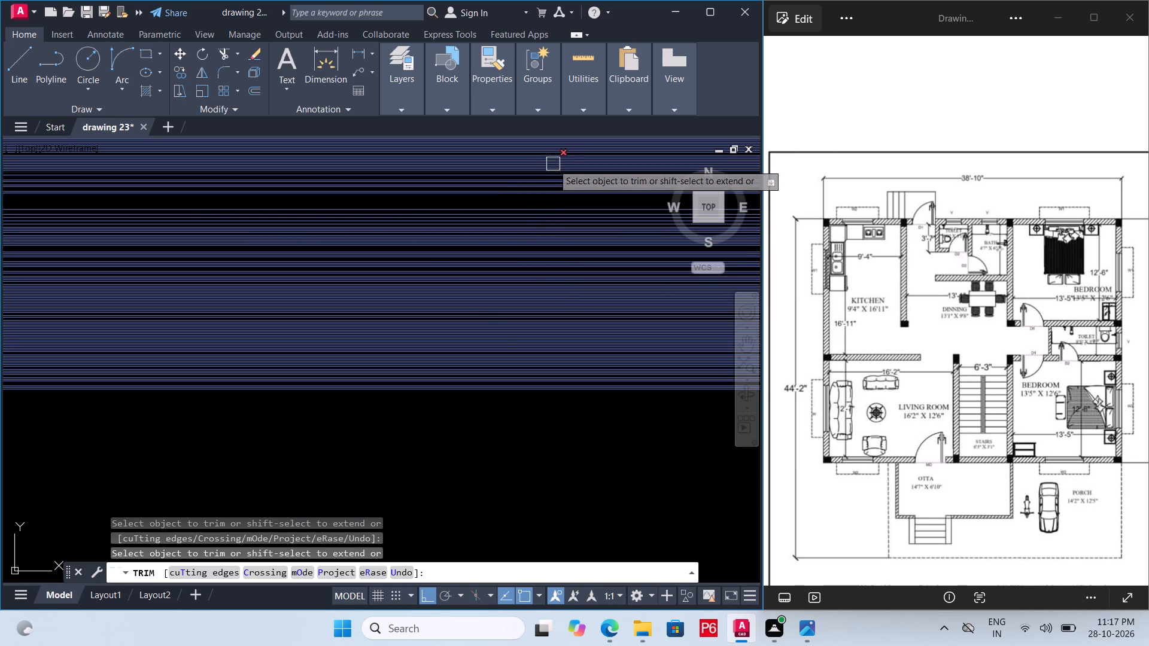
double_click(554, 160)
drag(554, 160, 552, 168)
Trim scattered horizontal lines working back down towards the rectangle's lower edge.
click(536, 236)
drag(536, 249, 537, 250)
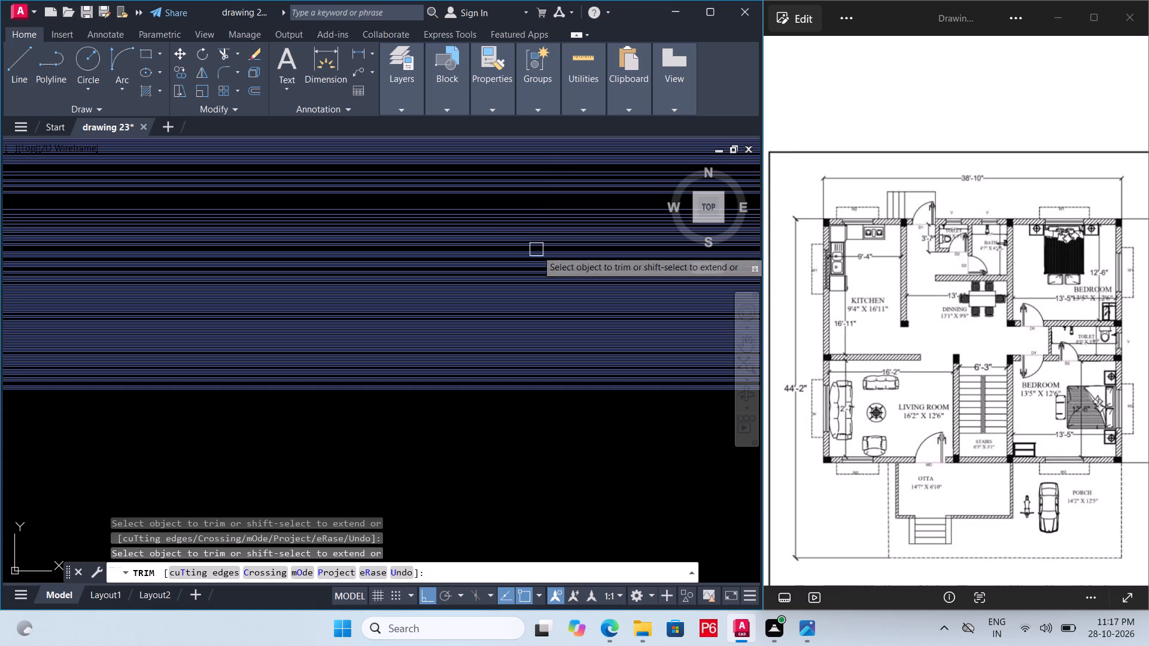
drag(537, 250, 539, 255)
click(539, 256)
double_click(542, 273)
click(543, 284)
click(543, 290)
drag(543, 301, 543, 306)
triple_click(543, 307)
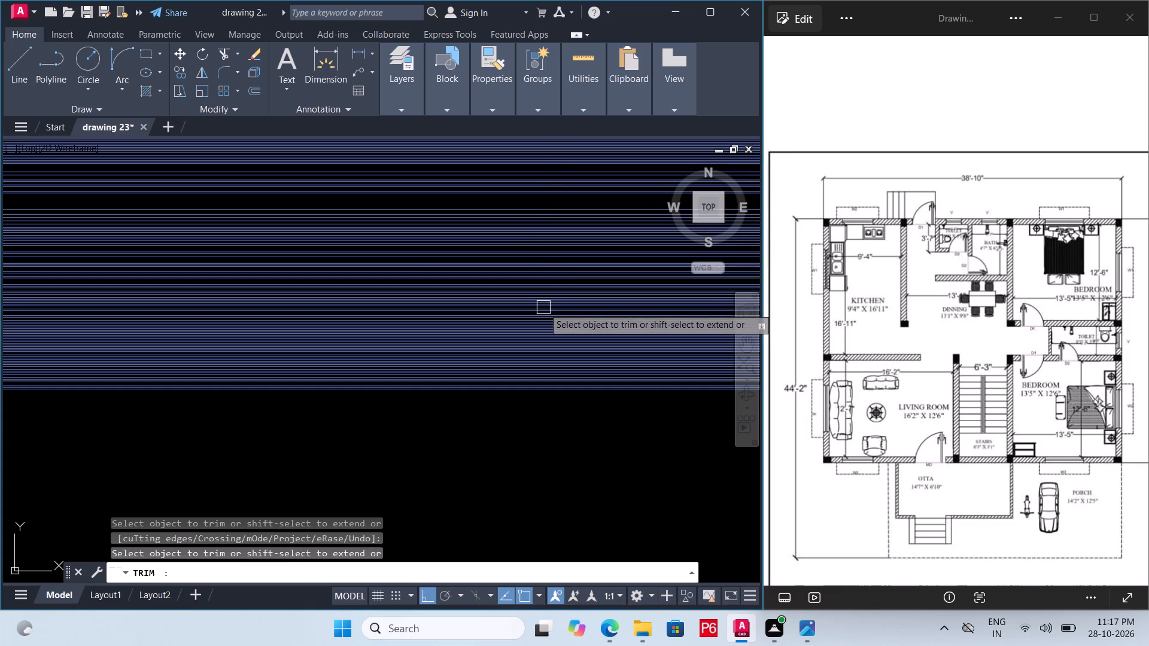
click(543, 307)
Clear a wider band of adjacent horizontal lines a little above the rectangle's lower edge with Trim.
drag(543, 308, 546, 300)
triple_click(549, 292)
triple_click(549, 292)
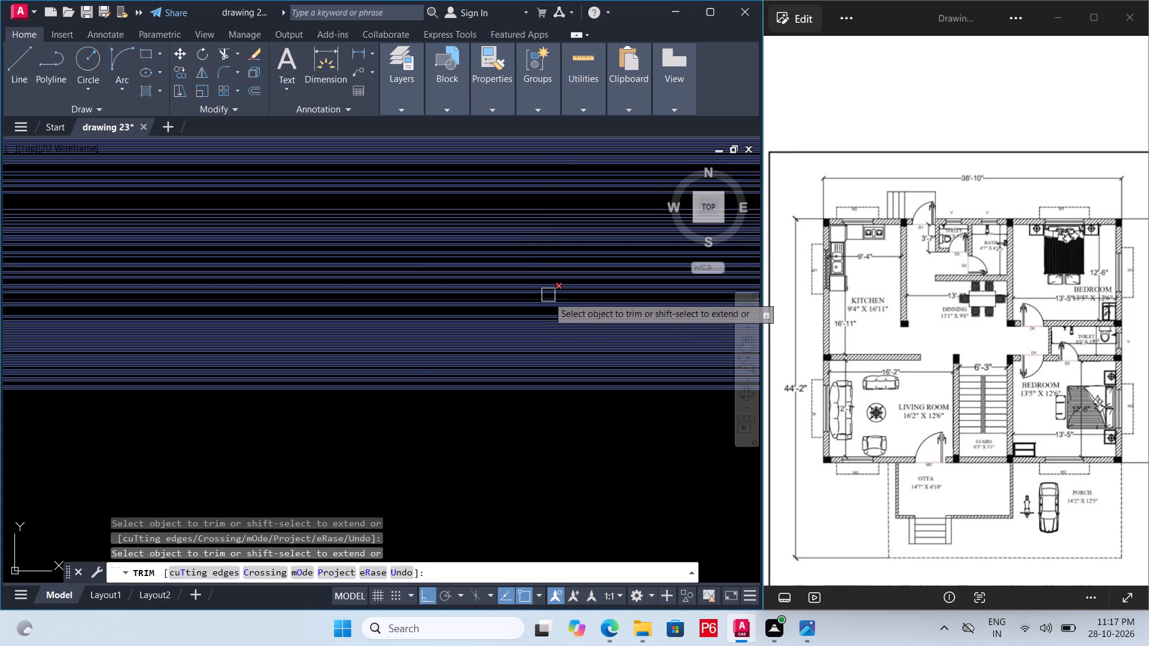
drag(548, 297, 546, 303)
triple_click(546, 303)
double_click(546, 302)
double_click(548, 295)
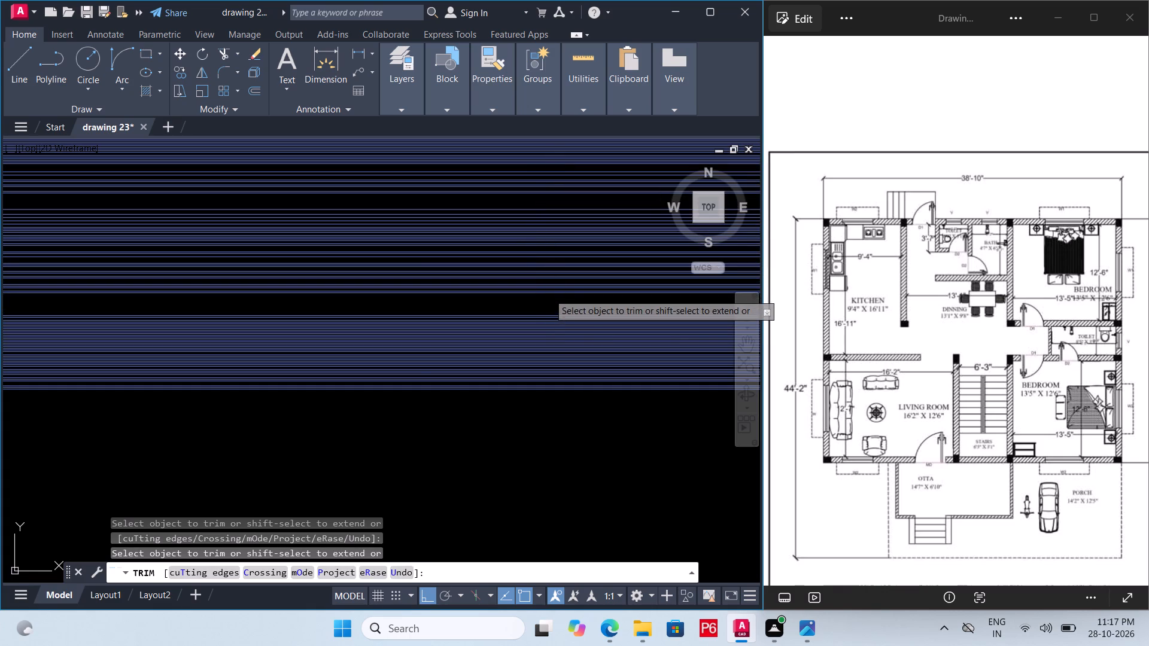
triple_click(551, 291)
triple_click(553, 284)
triple_click(554, 282)
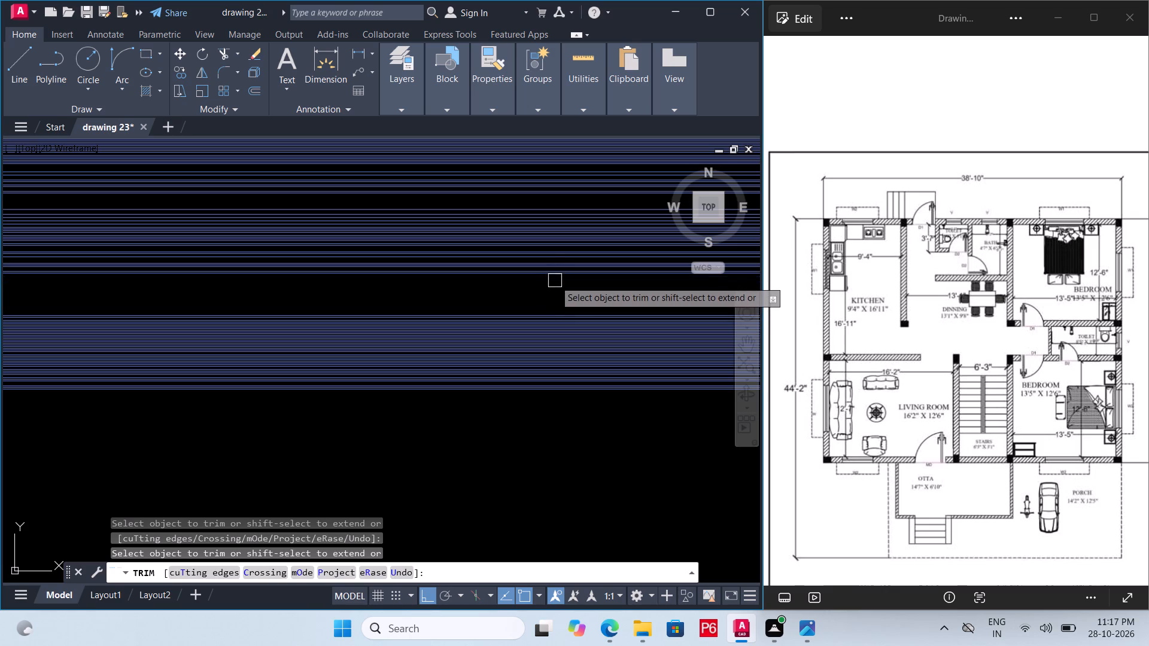
click(555, 280)
double_click(557, 276)
click(558, 272)
drag(558, 272, 567, 244)
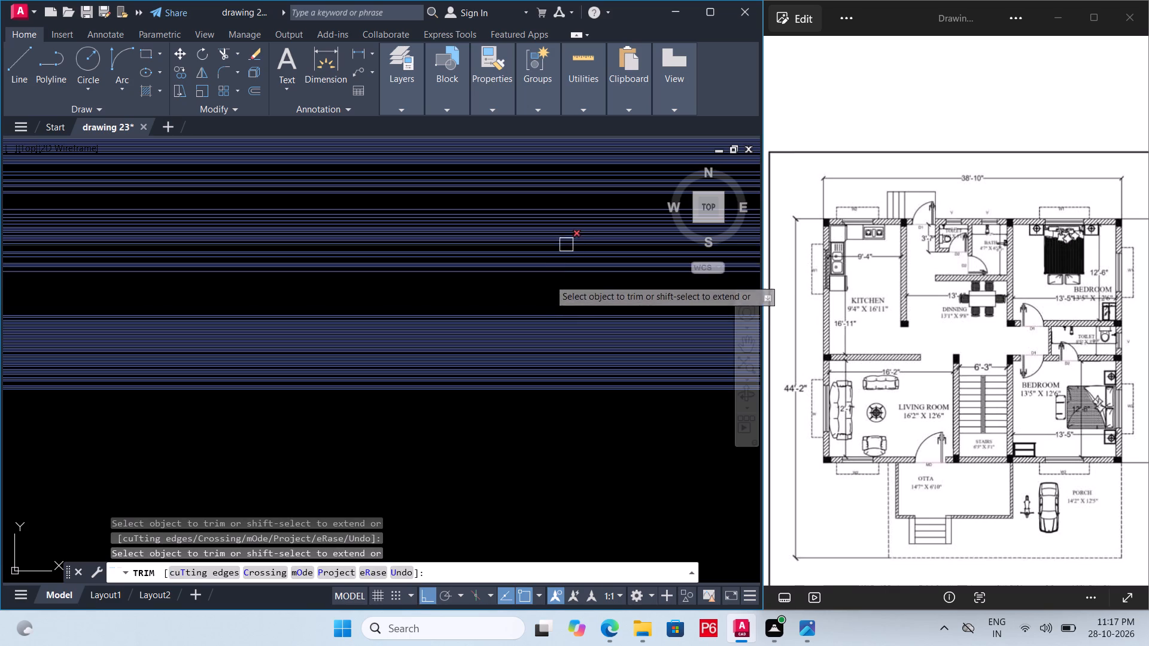
Trim all remaining horizontal lines in the rectangle's lower half with fences running from its centre past the lower edge.
click(547, 283)
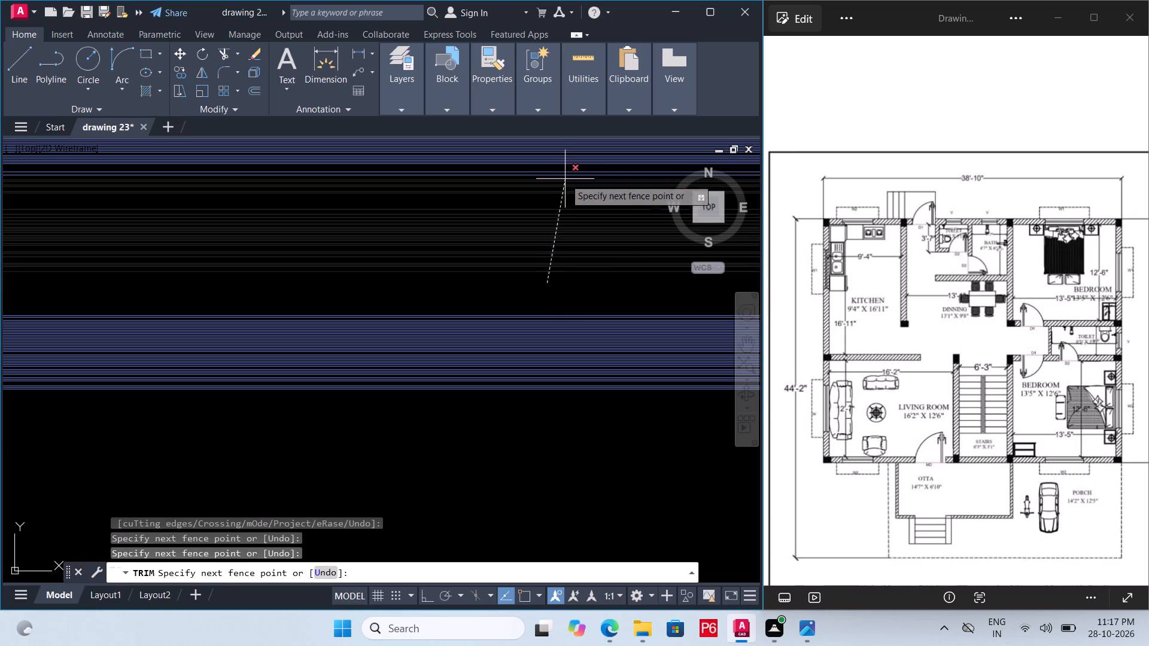
scroll(565, 208, down, 2)
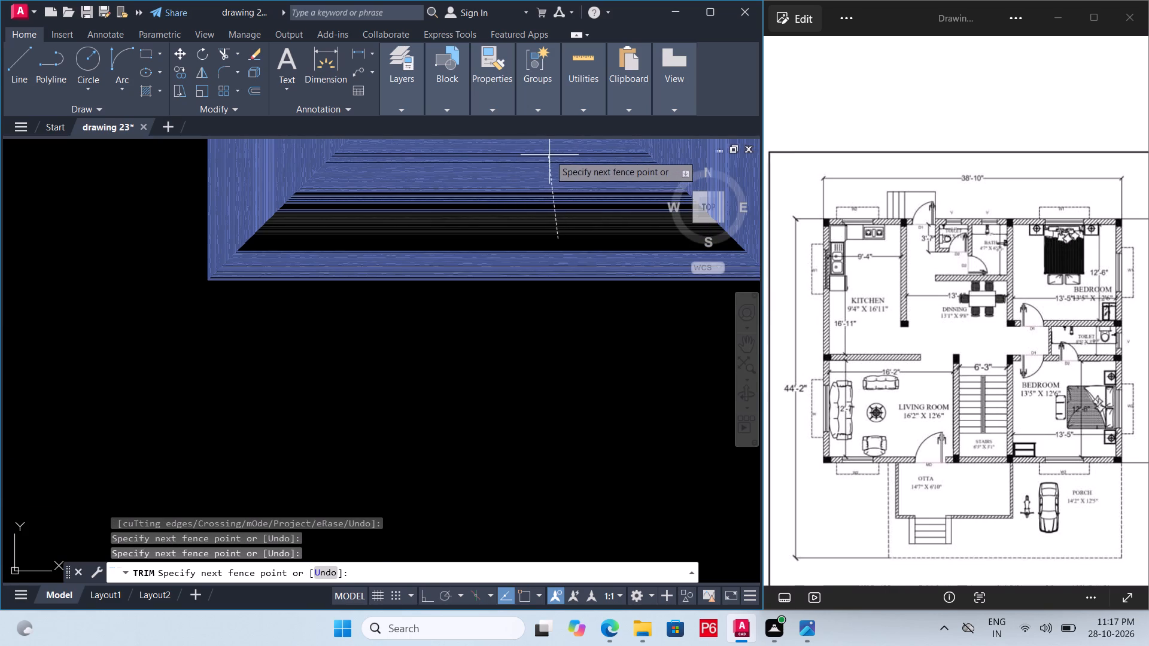
click(549, 155)
click(541, 228)
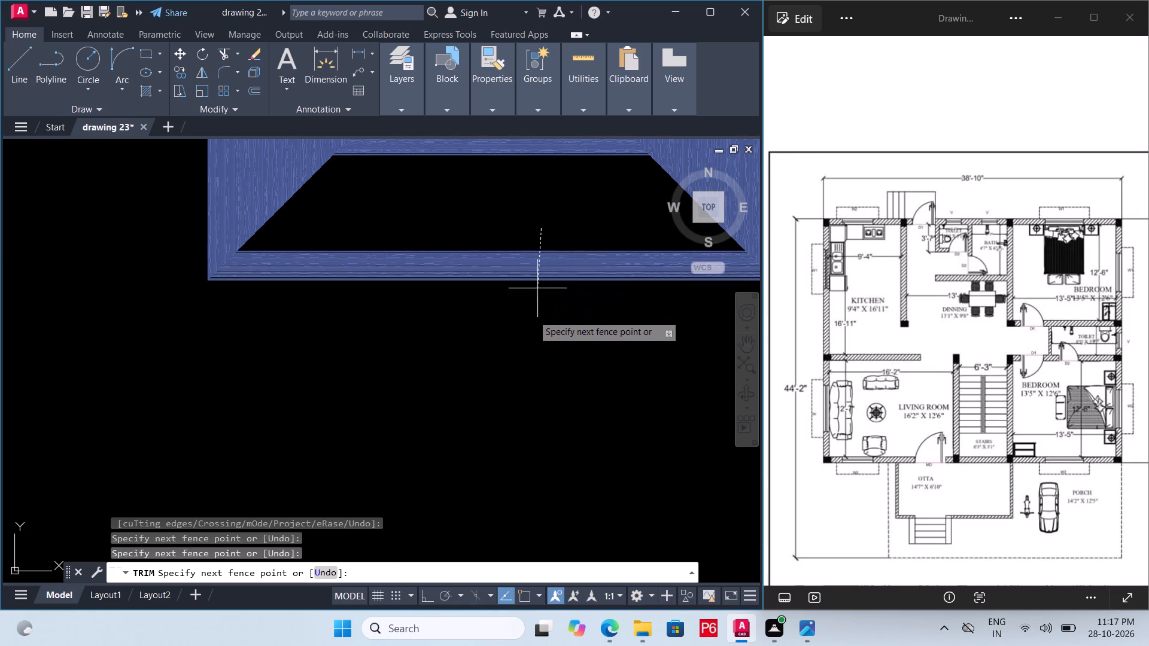
click(531, 336)
Trim all horizontal lines in the rectangle's upper half with a fence, leaving only the two side triangles.
scroll(513, 373, down, 2)
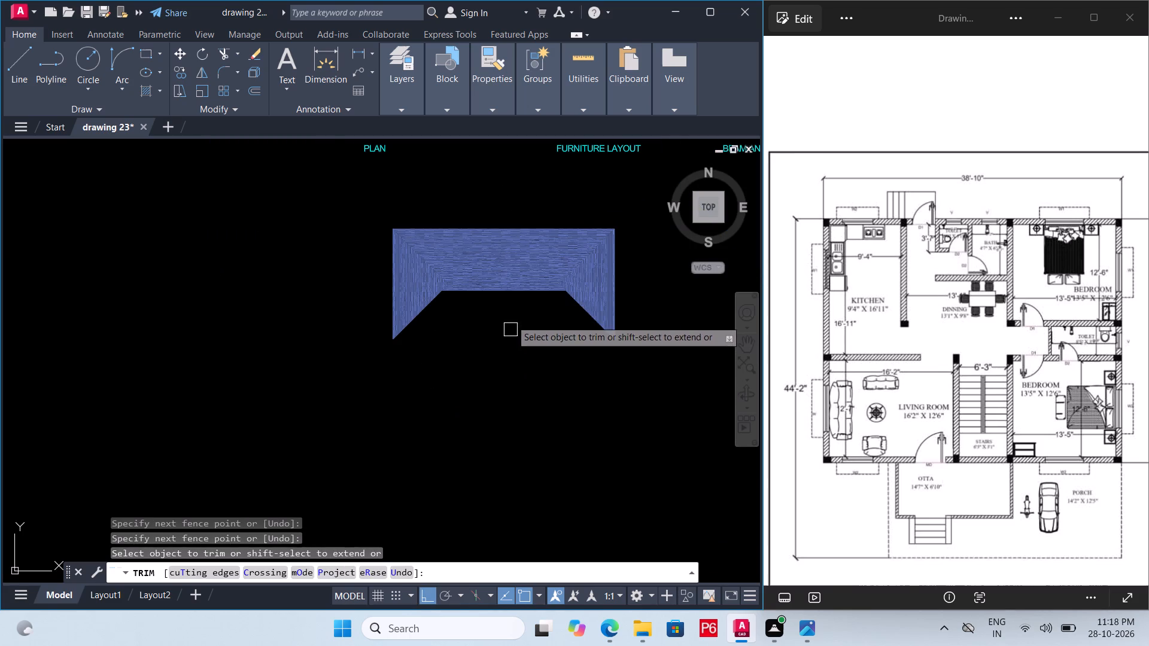
click(516, 300)
click(530, 191)
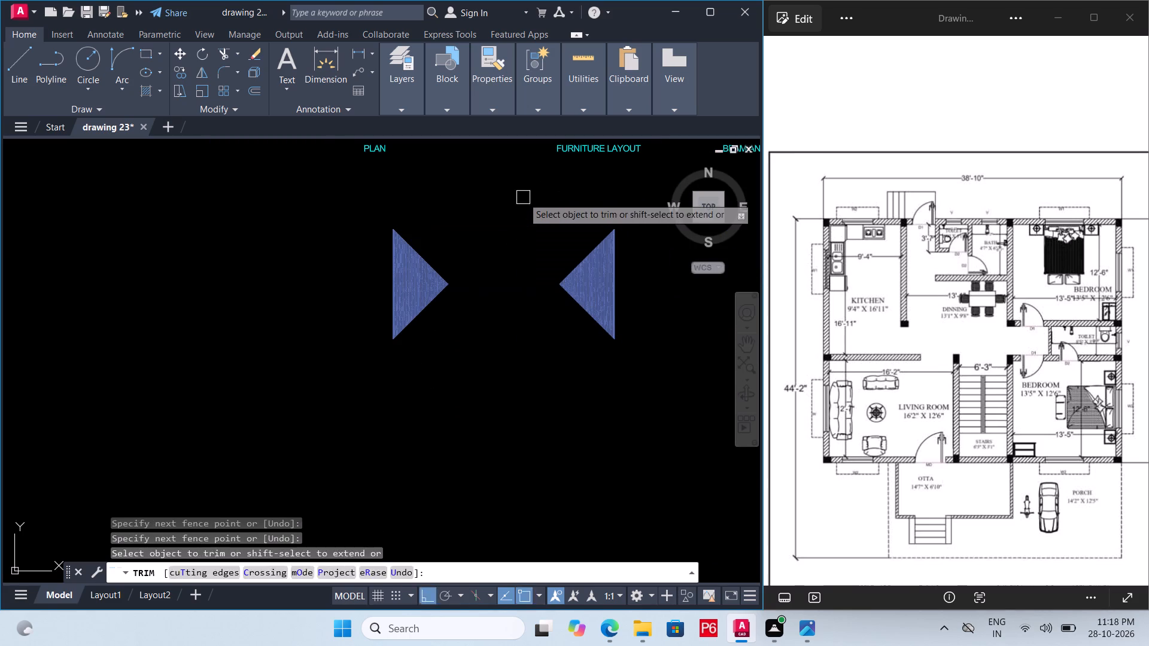
click(523, 197)
scroll(491, 376, down, 2)
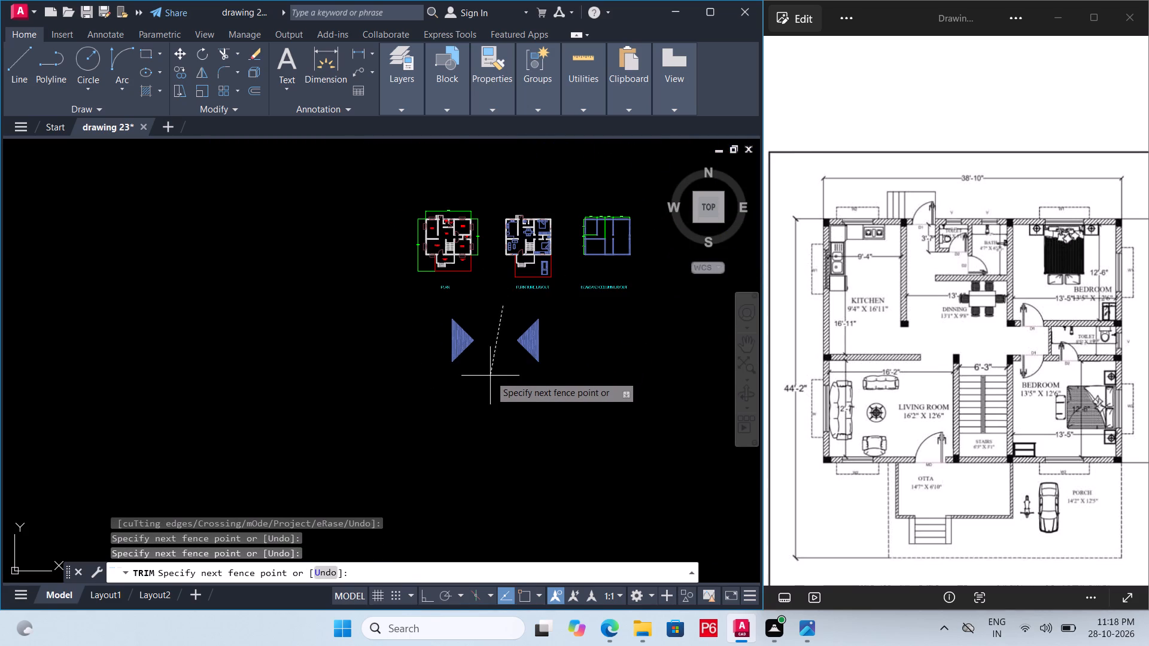
click(490, 386)
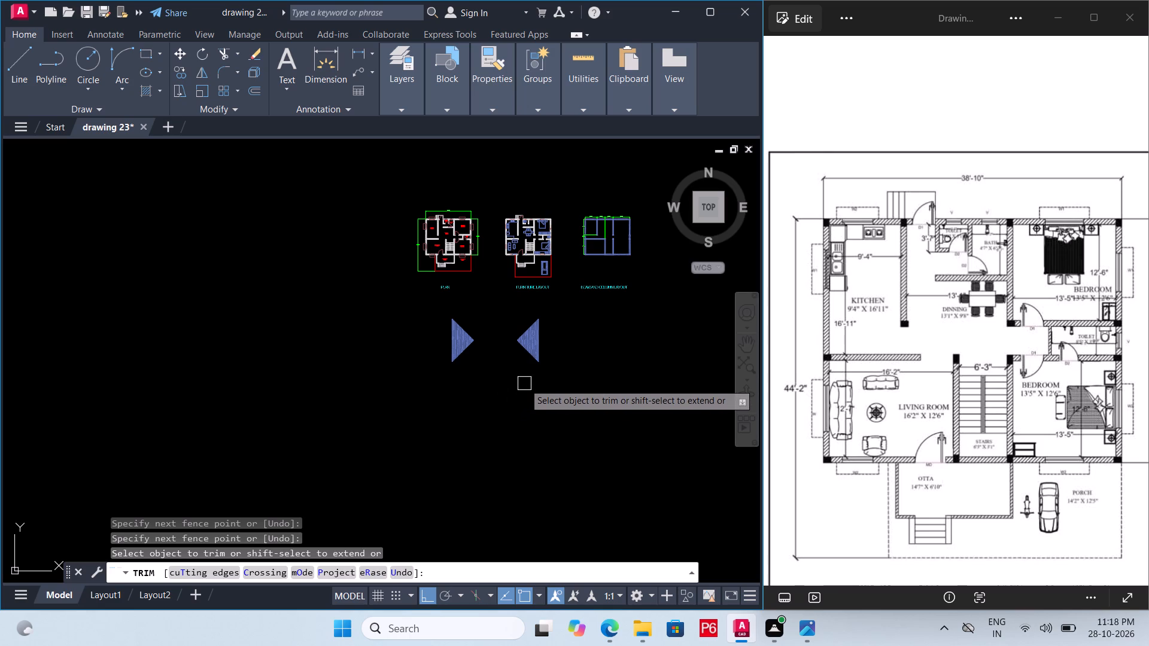
Save drawing 23 with the two side triangles.
key(ctrl+s)
key(ctrl+s)
key(ctrl+s)
key(ctrl+s)
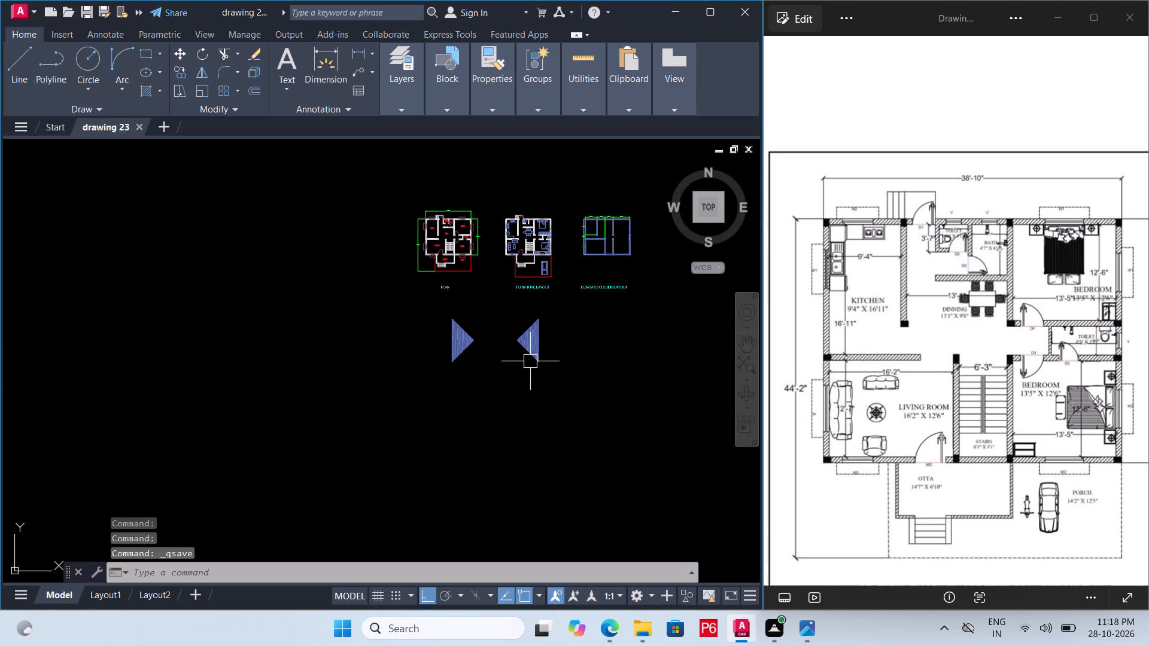
Trim away the right-hand triangle of vertical lines with a fence, including the small remnant at its tip.
scroll(530, 361, up, 4)
scroll(489, 388, down, 2)
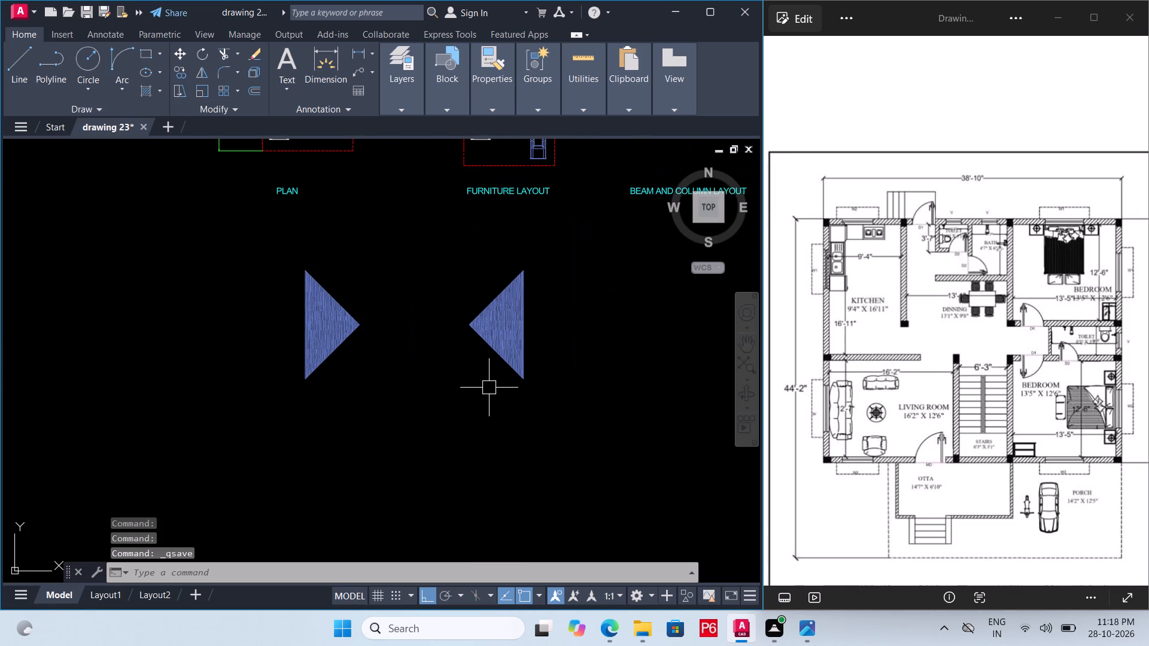
scroll(489, 388, up, 1)
text(TR)
key(space)
key(space)
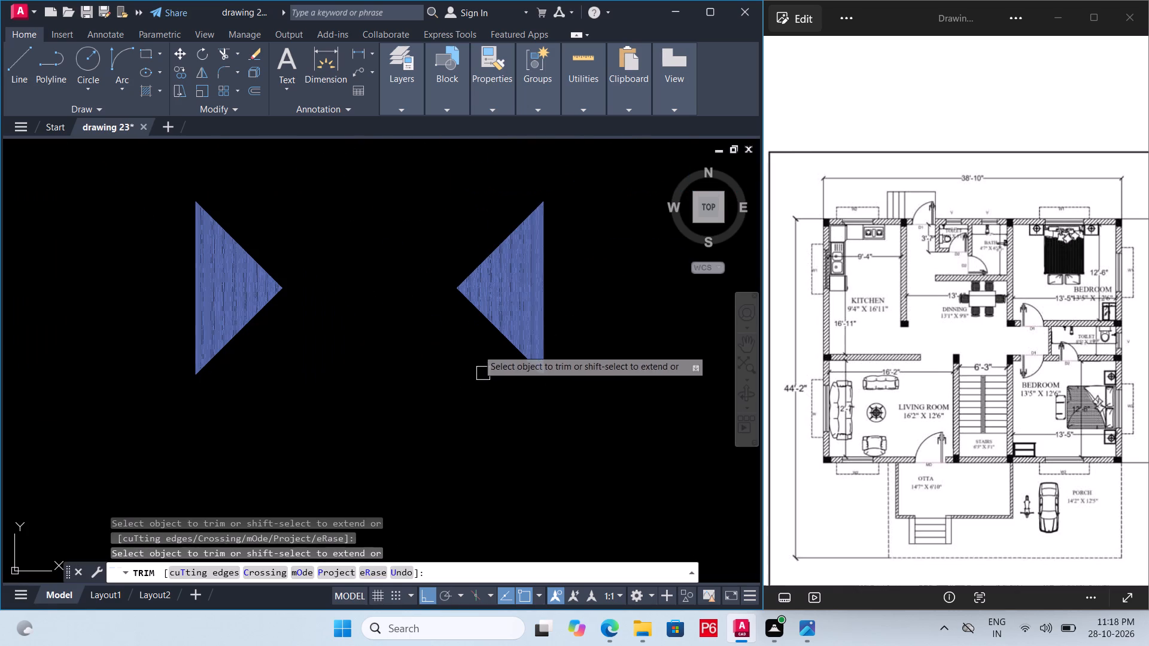
click(441, 285)
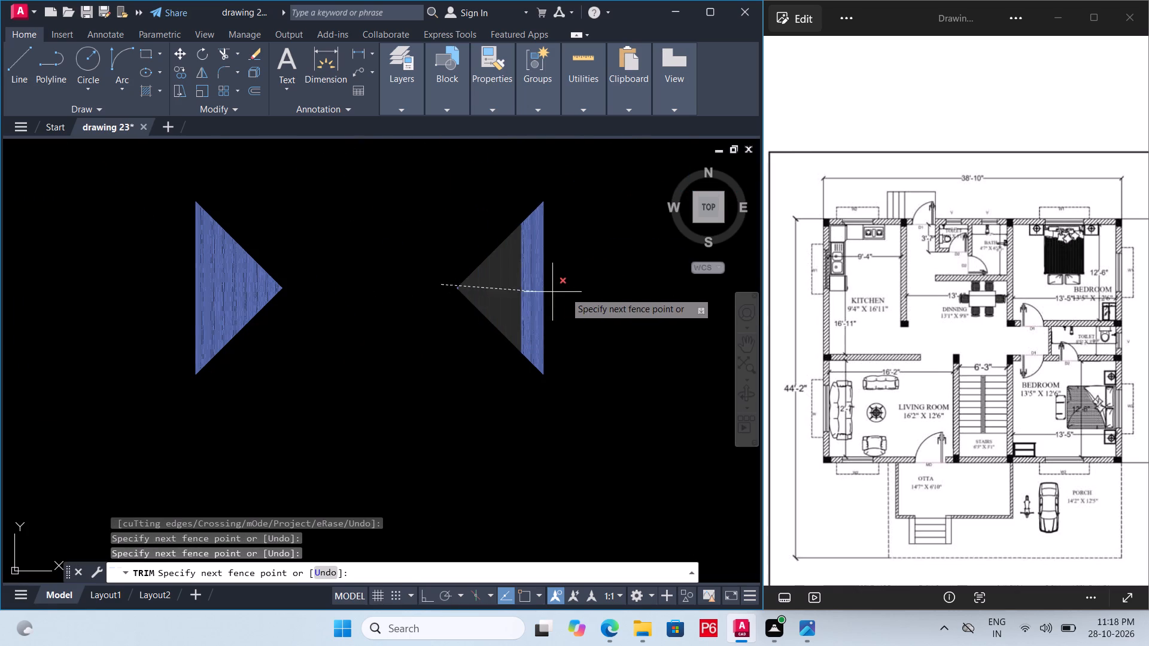
double_click(586, 291)
click(455, 289)
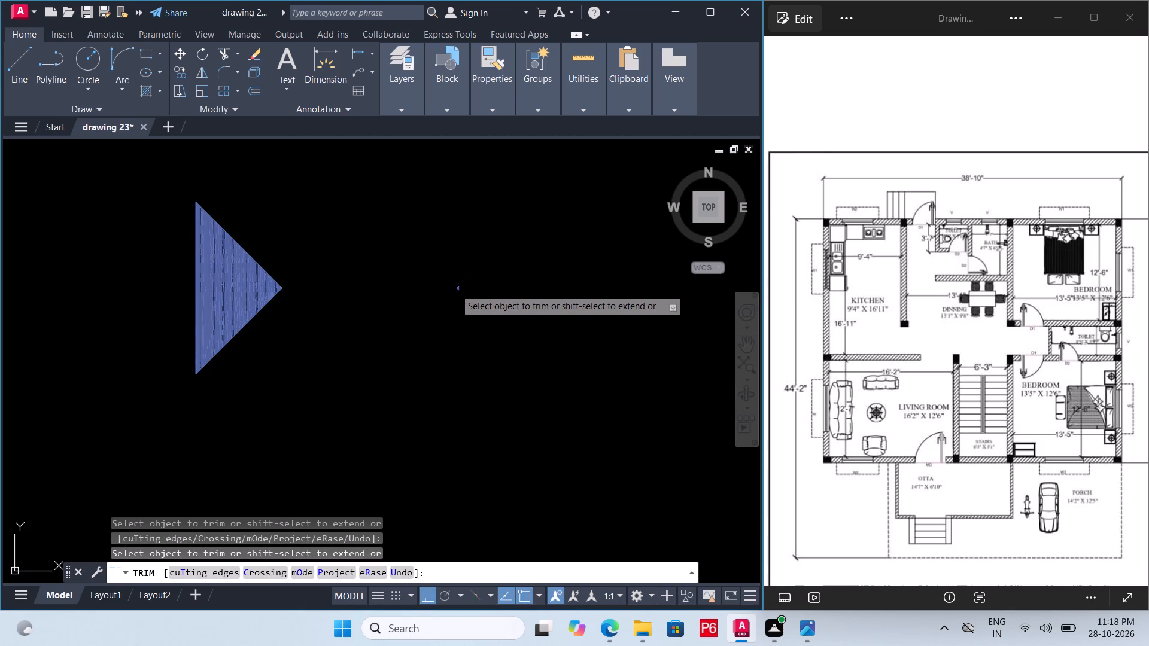
triple_click(455, 289)
triple_click(457, 289)
triple_click(457, 289)
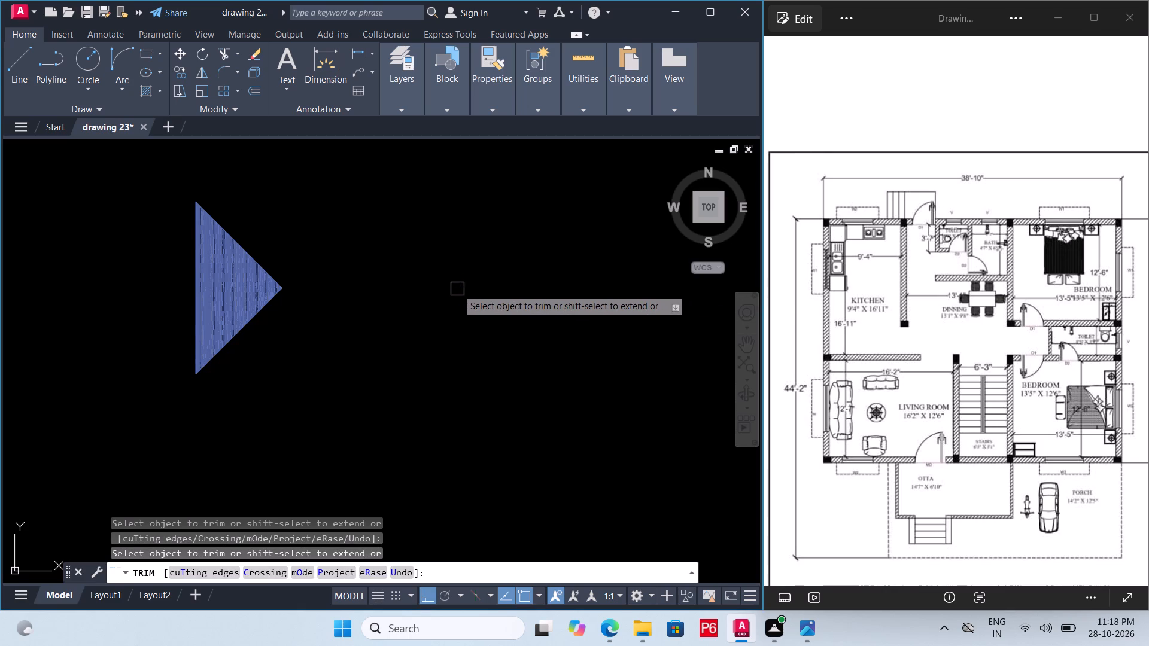
Trim away the left-hand triangle of vertical lines with a fence, including the small remnant at its tip.
double_click(457, 289)
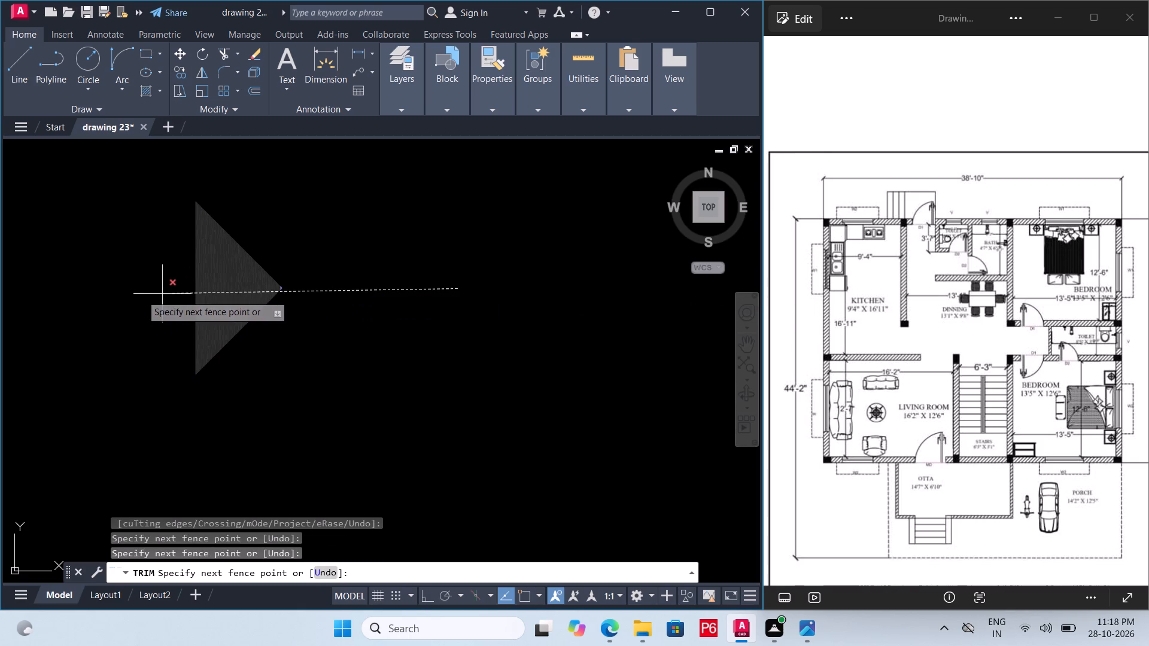
click(141, 295)
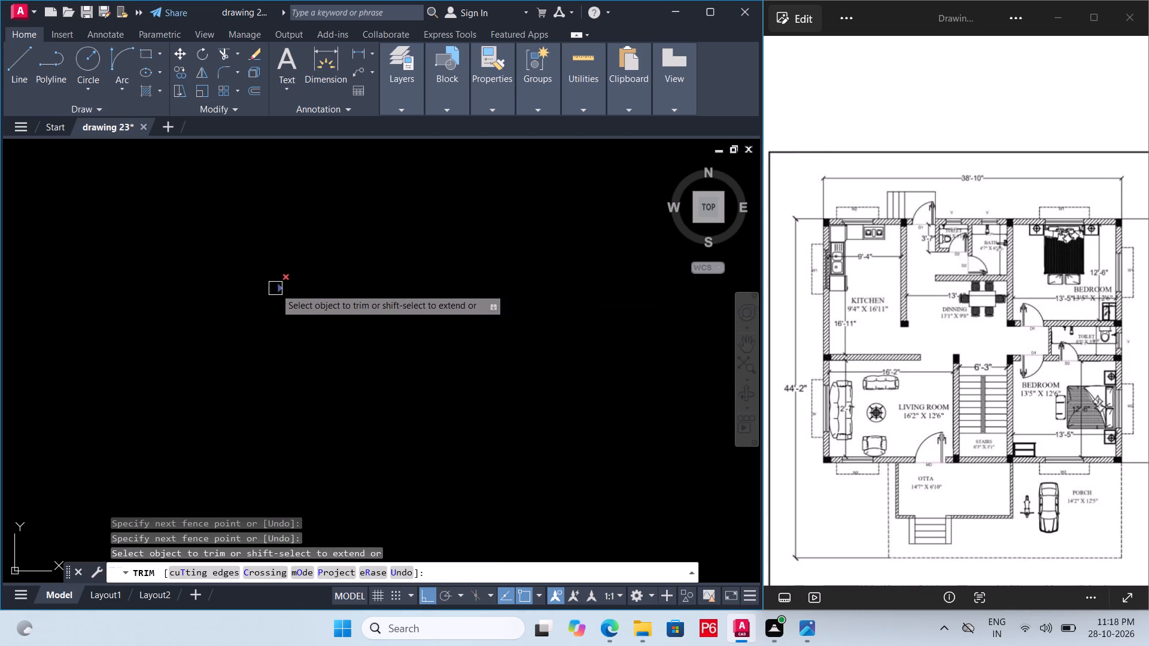
triple_click(275, 288)
triple_click(277, 288)
triple_click(281, 289)
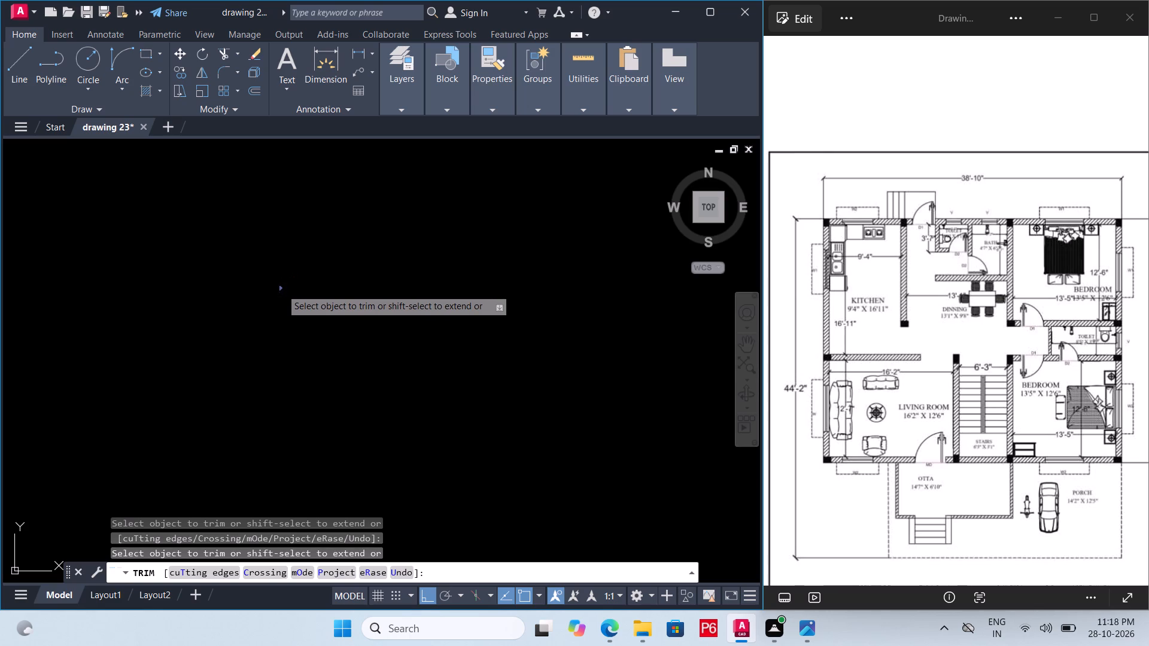
triple_click(281, 289)
triple_click(281, 289)
triple_click(282, 289)
triple_click(282, 289)
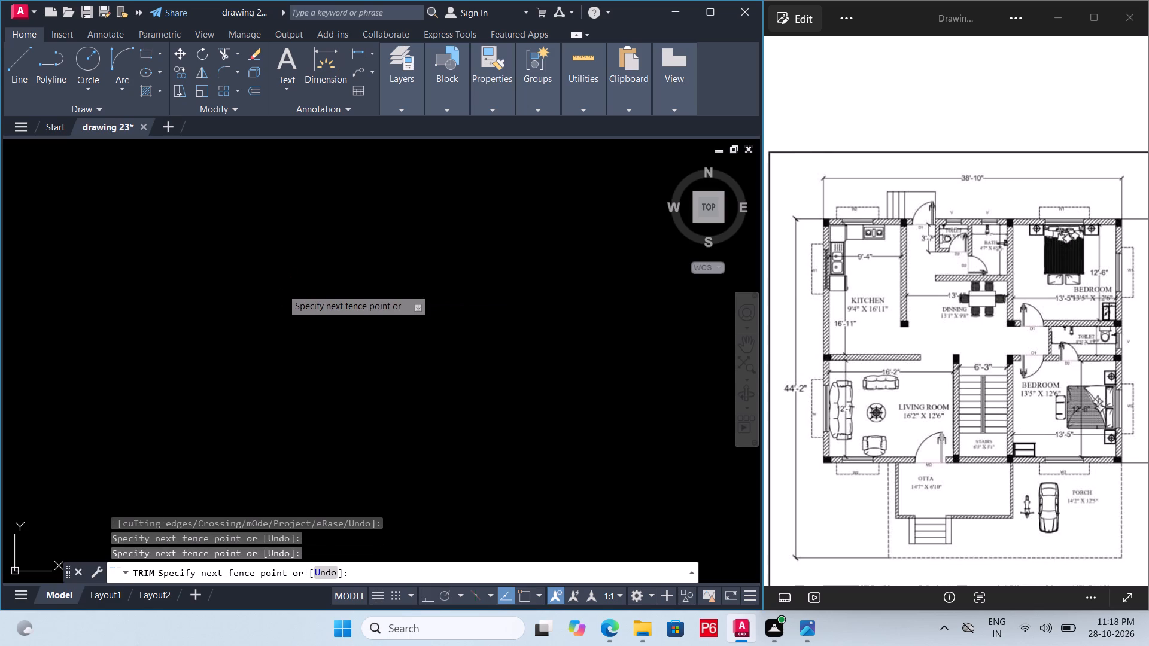
click(282, 289)
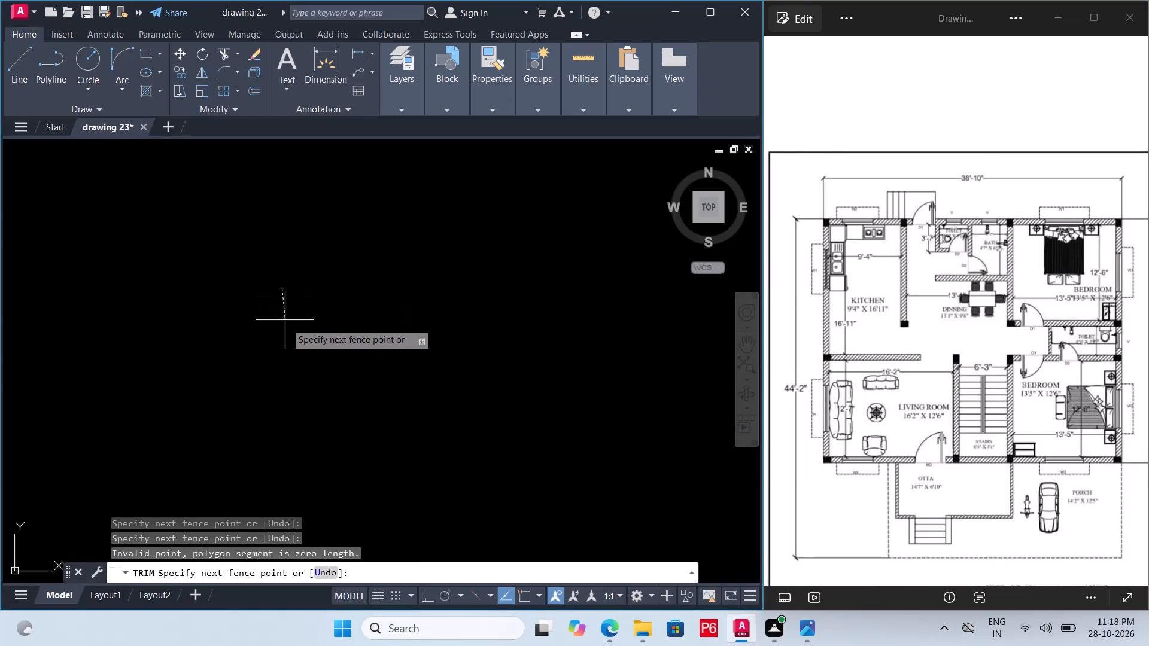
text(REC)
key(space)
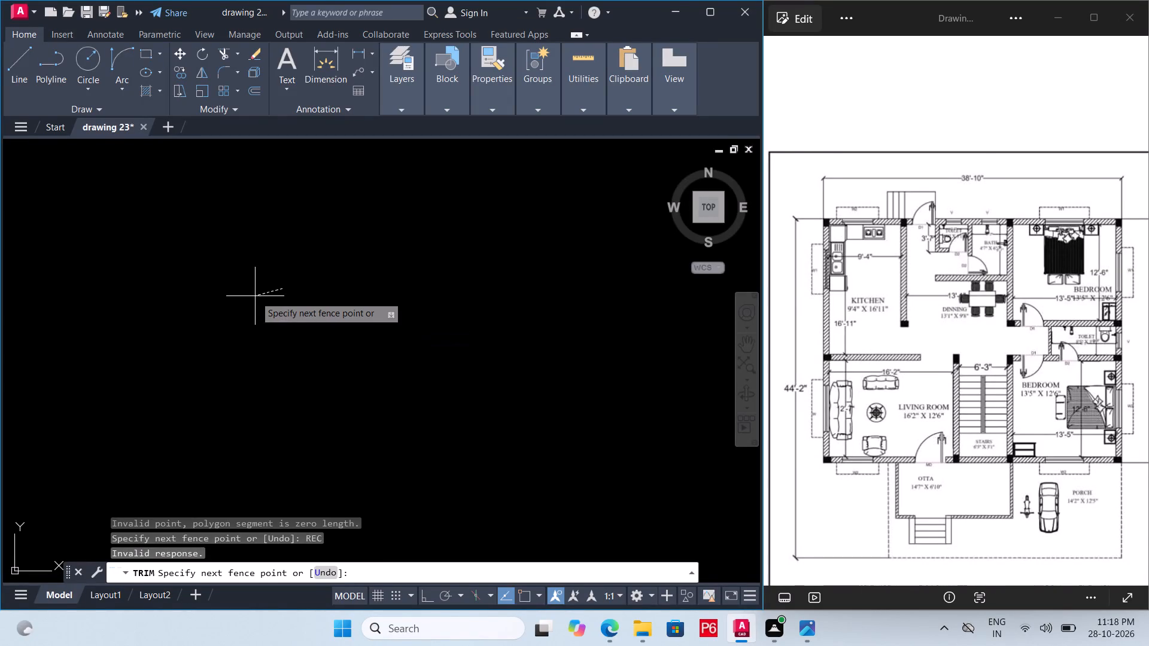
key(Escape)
Save drawing 23 with the rectangle's outlines removed.
key(ctrl+s)
key(ctrl+s)
key(ctrl+s)
key(ctrl+s)
key(ctrl+s)
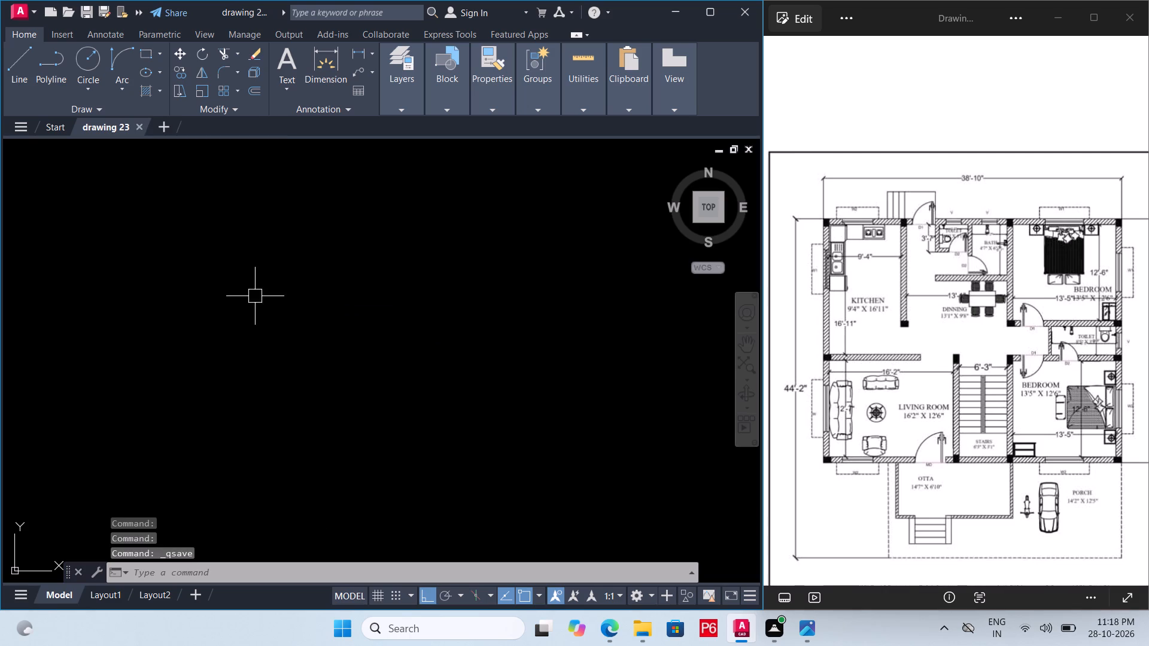
Draw a new rectangle in the empty space below the PLAN and FURNITURE LAYOUT titles.
scroll(297, 322, down, 4)
scroll(314, 333, up, 4)
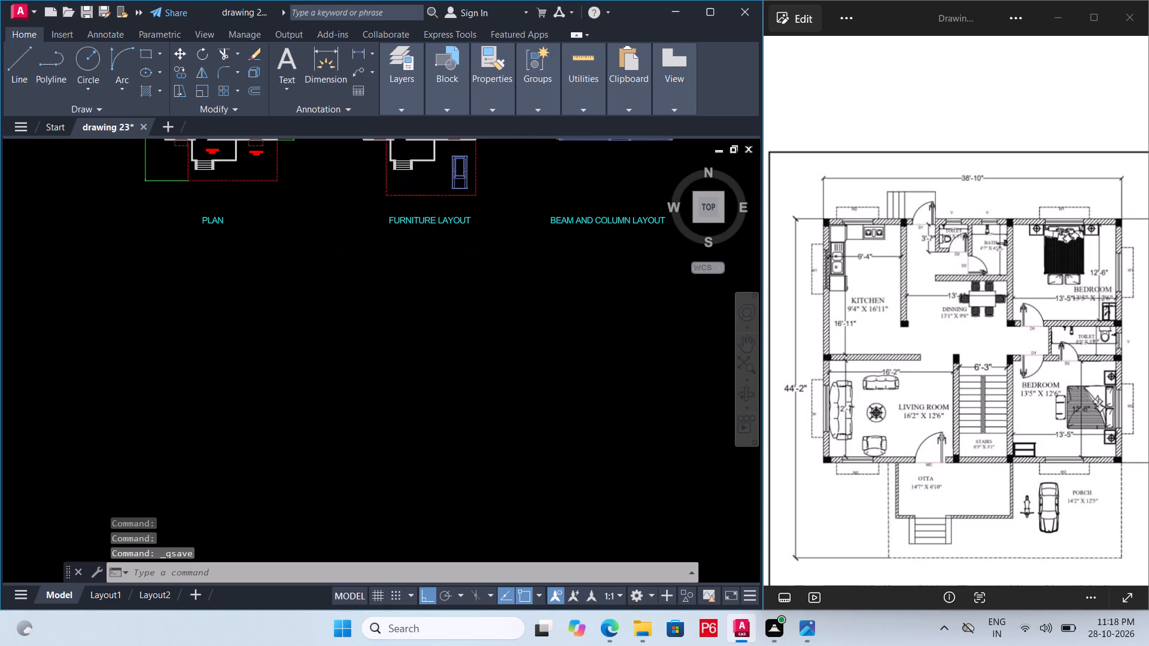
text(REC)
key(space)
click(296, 267)
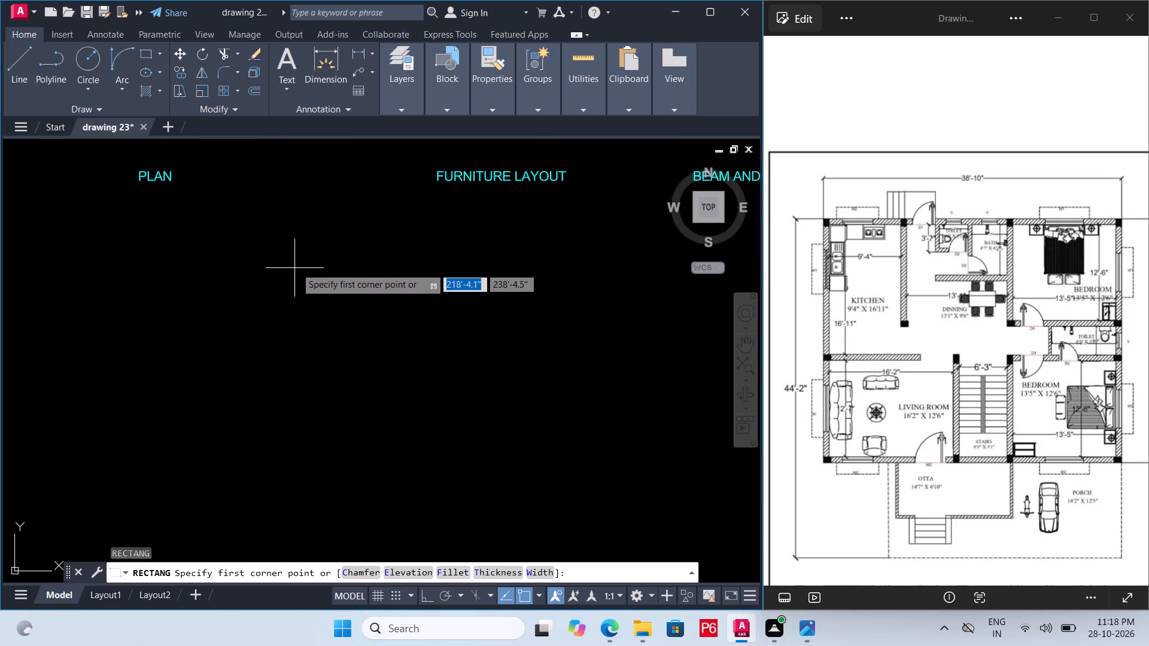
click(595, 487)
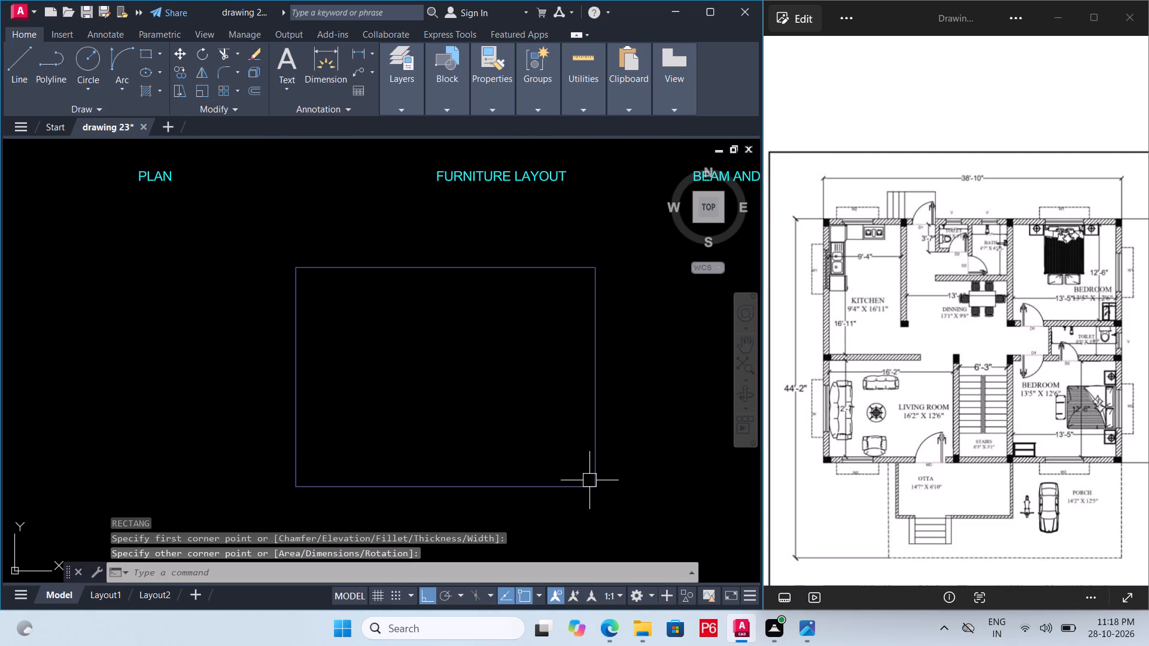
Offset the new rectangle 2" inward once.
click(596, 471)
key(o)
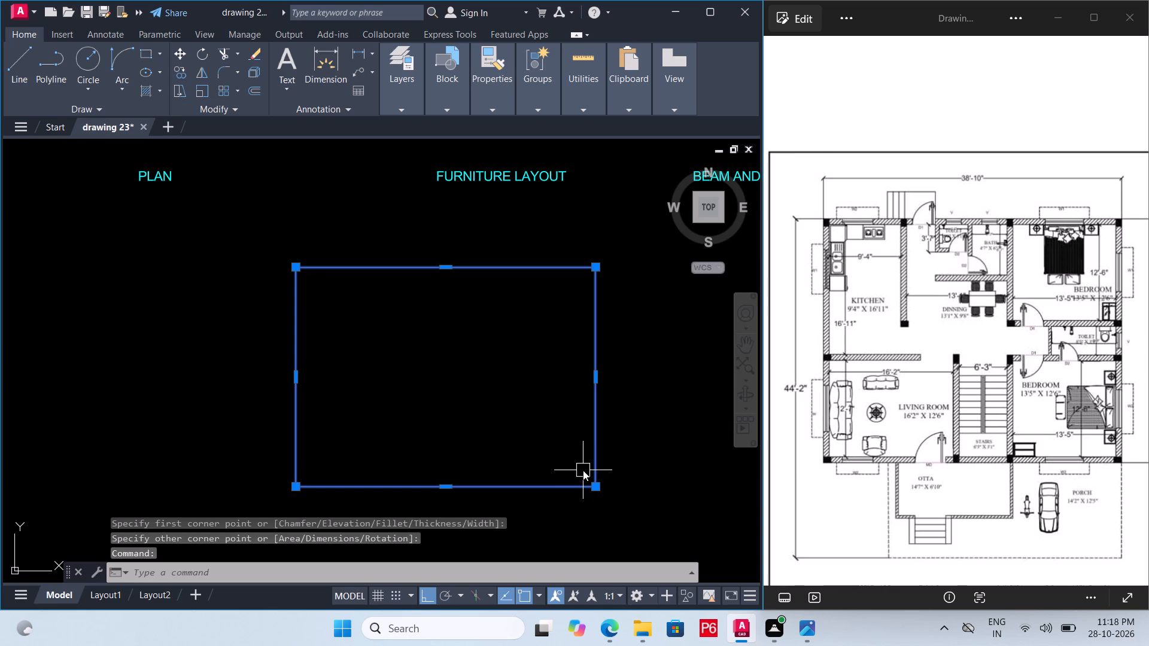
key(Return)
text(2")
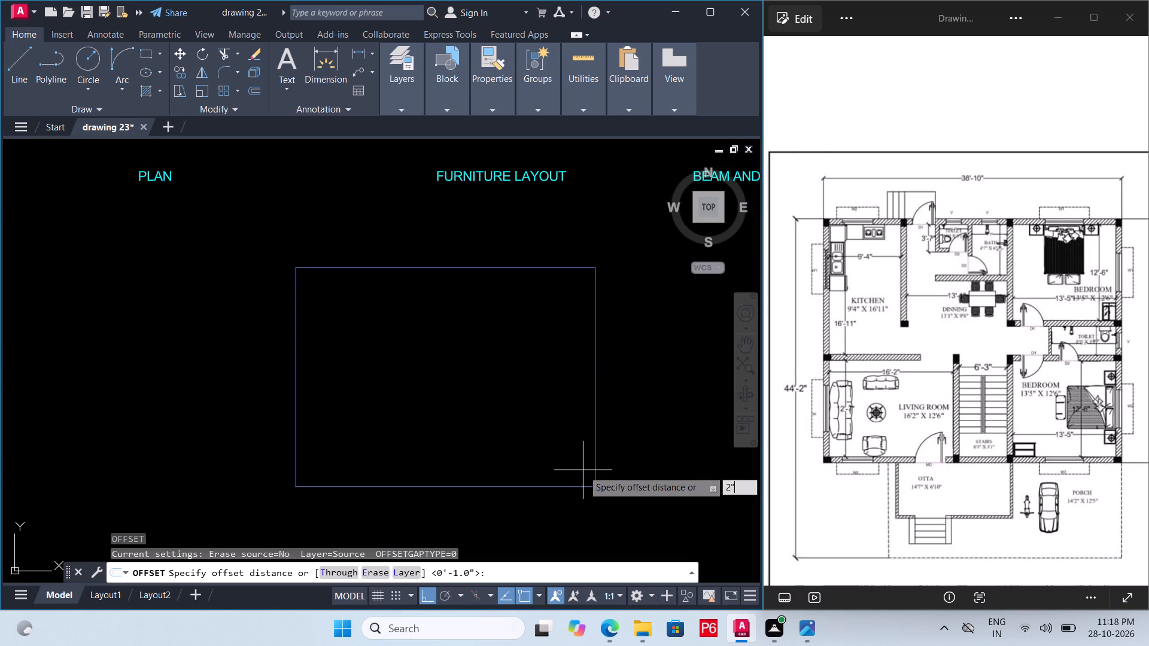
key(Return)
click(522, 468)
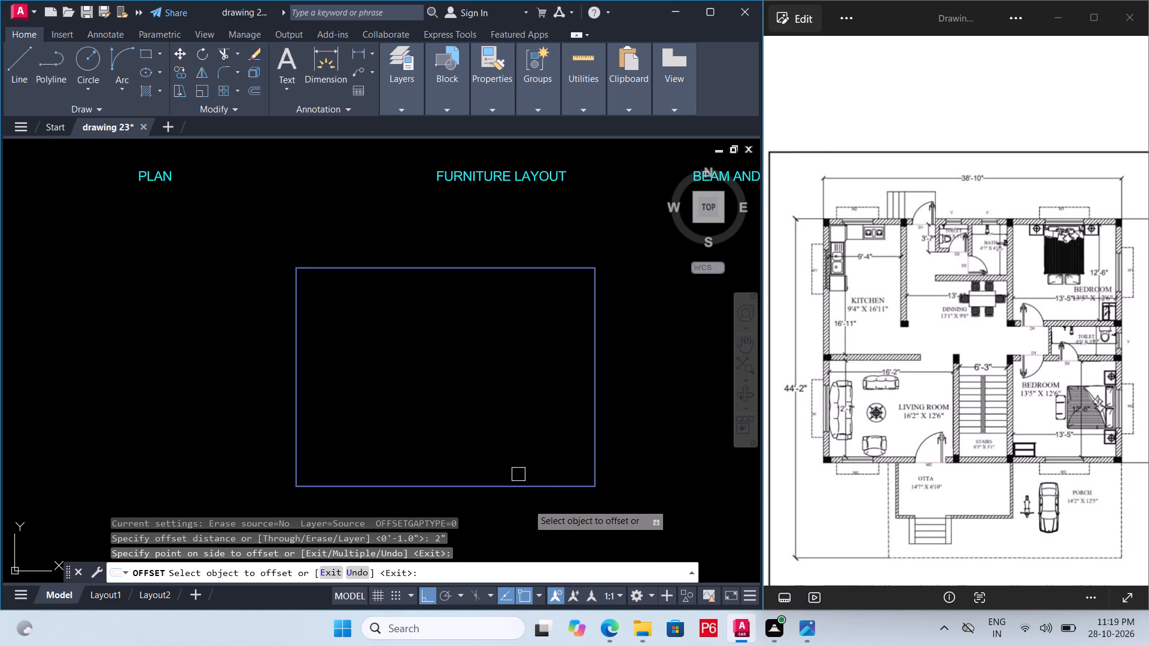
Offset the inner rectangle inward repeatedly at 2" spacing with the Multiple option, building a concentric band about 4'-10" deep.
scroll(542, 508, up, 4)
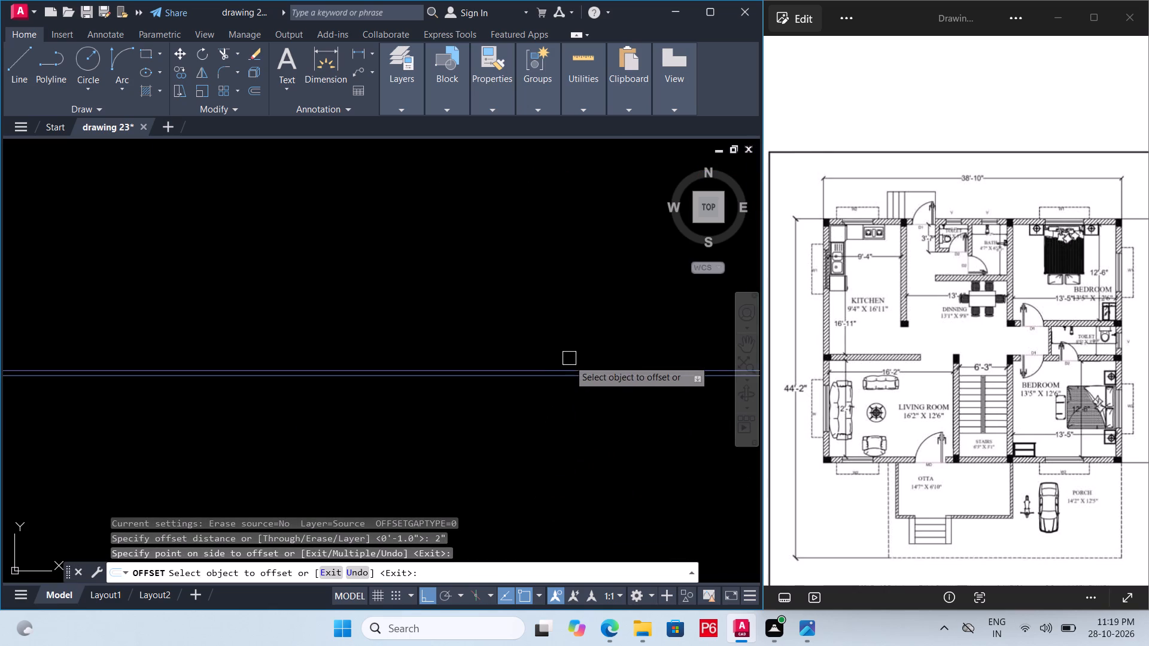
click(569, 368)
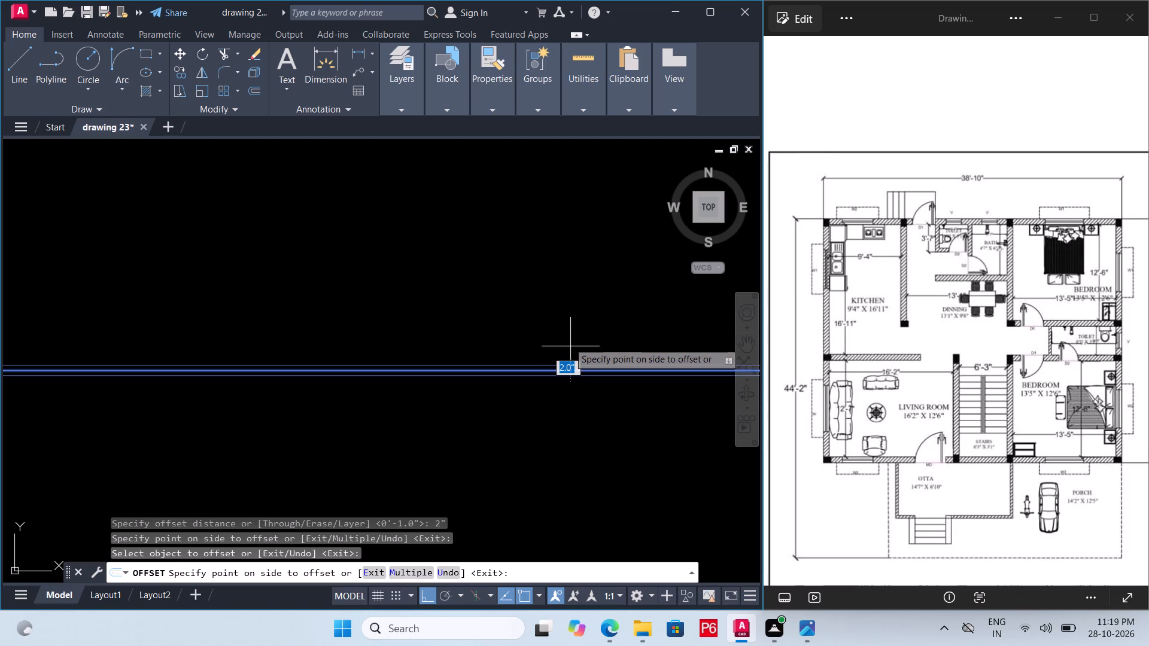
text(M)
key(space)
click(548, 342)
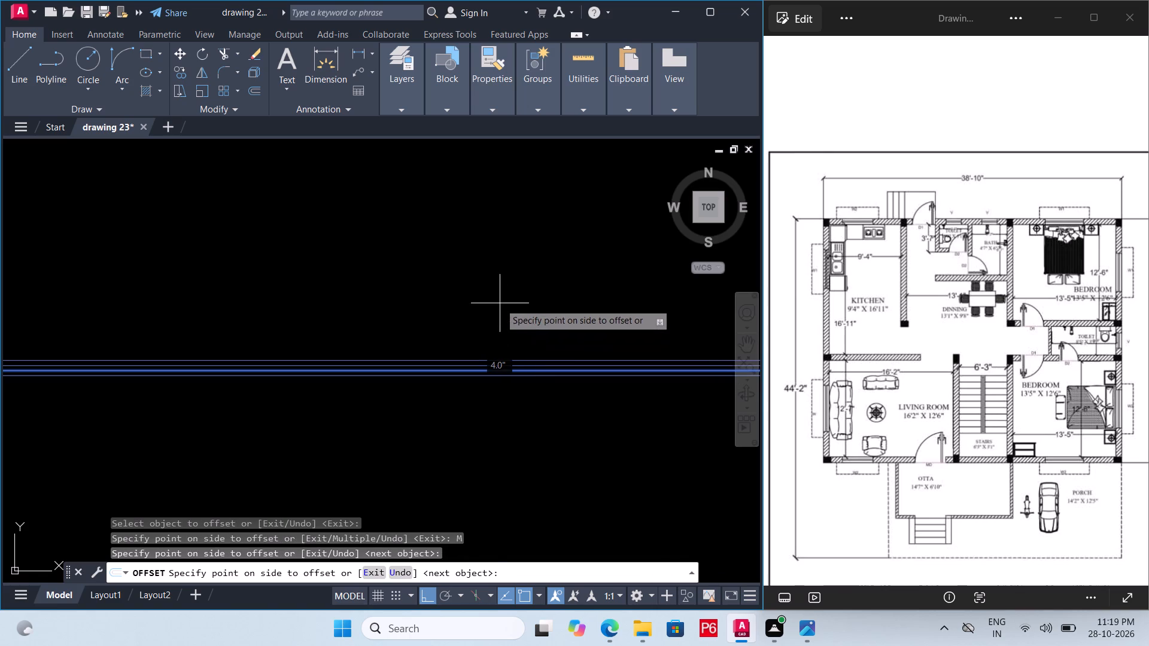
click(500, 303)
triple_click(503, 278)
click(503, 276)
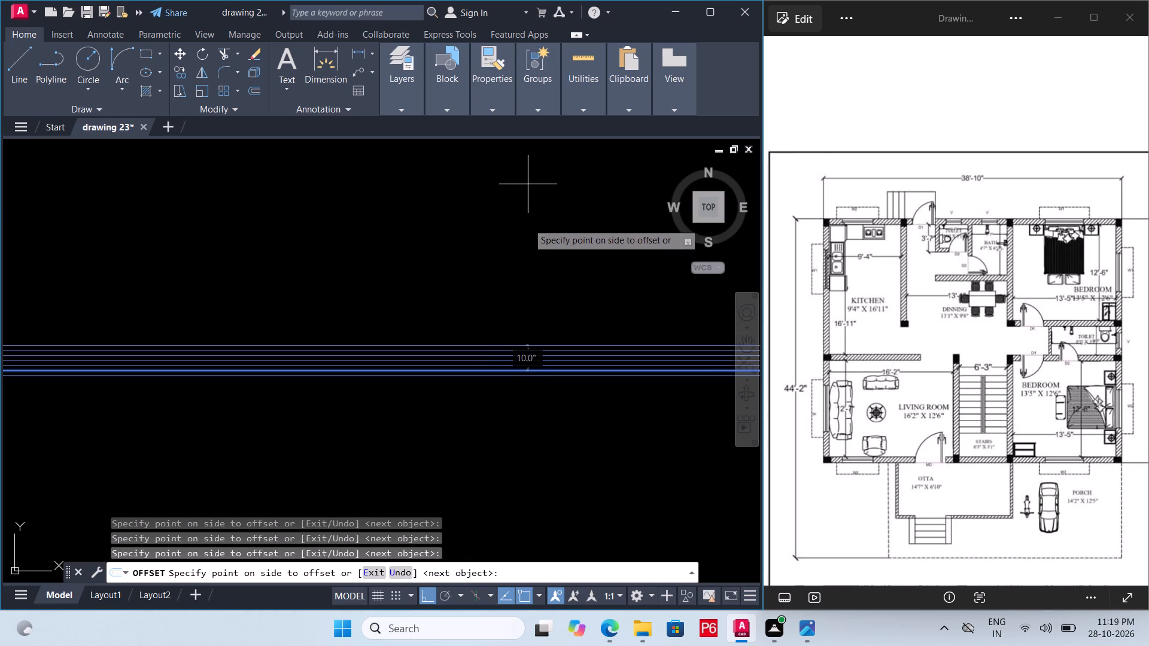
double_click(528, 268)
triple_click(523, 261)
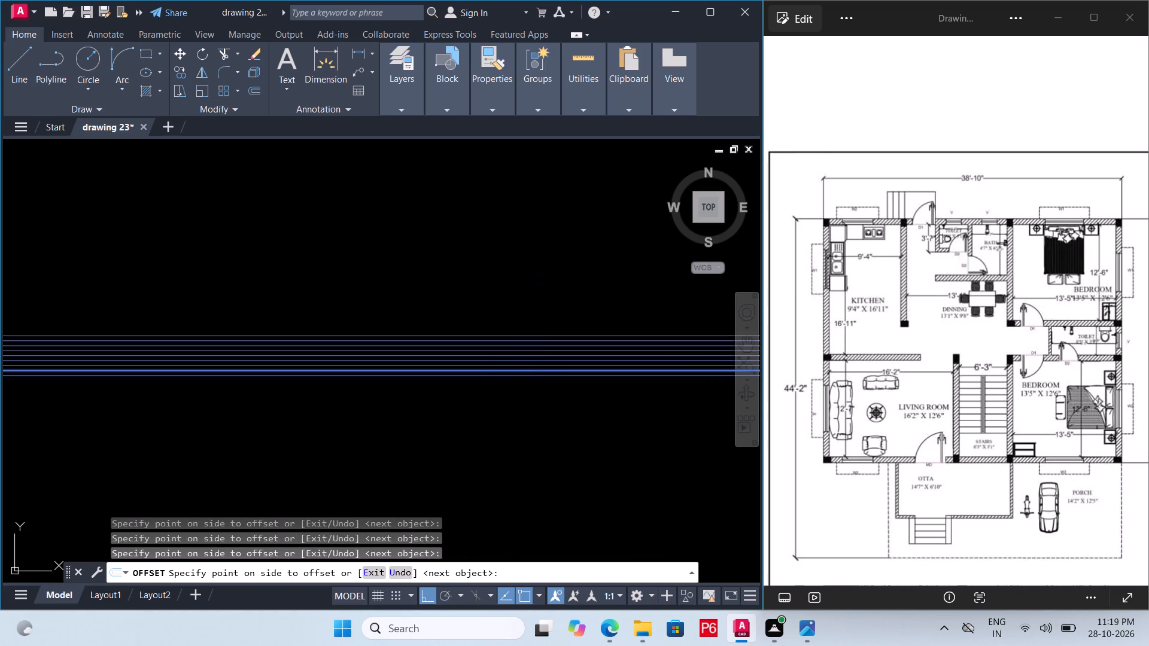
triple_click(523, 261)
triple_click(523, 258)
triple_click(523, 257)
triple_click(523, 257)
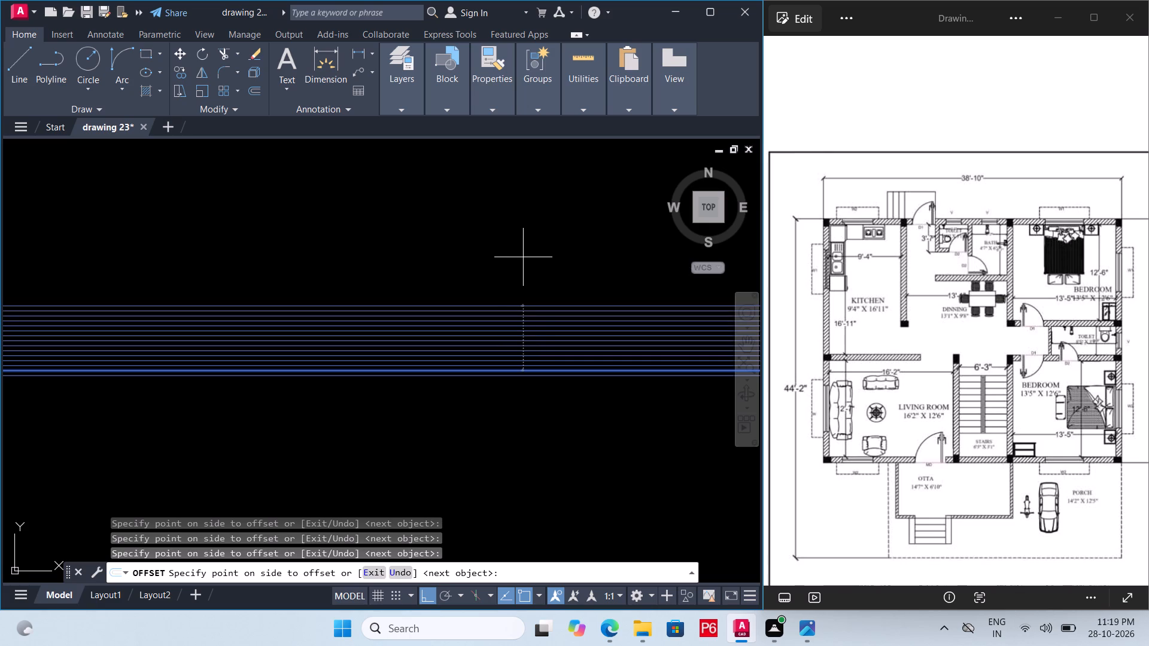
triple_click(523, 257)
triple_click(523, 256)
triple_click(523, 256)
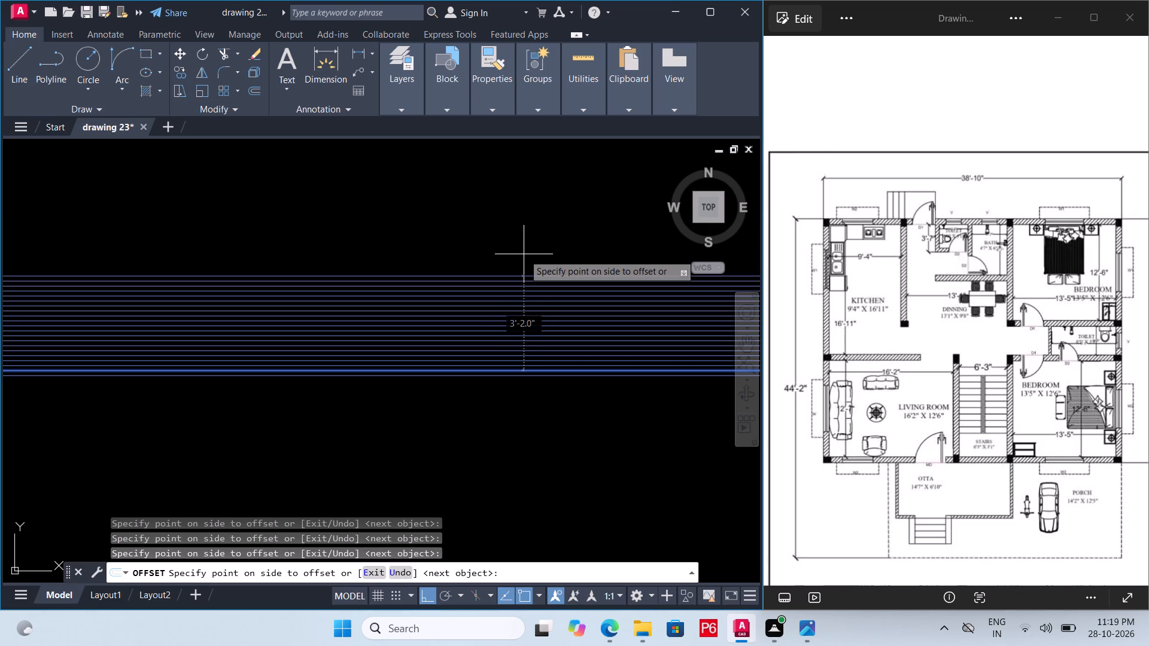
triple_click(524, 254)
triple_click(524, 254)
double_click(527, 251)
double_click(528, 247)
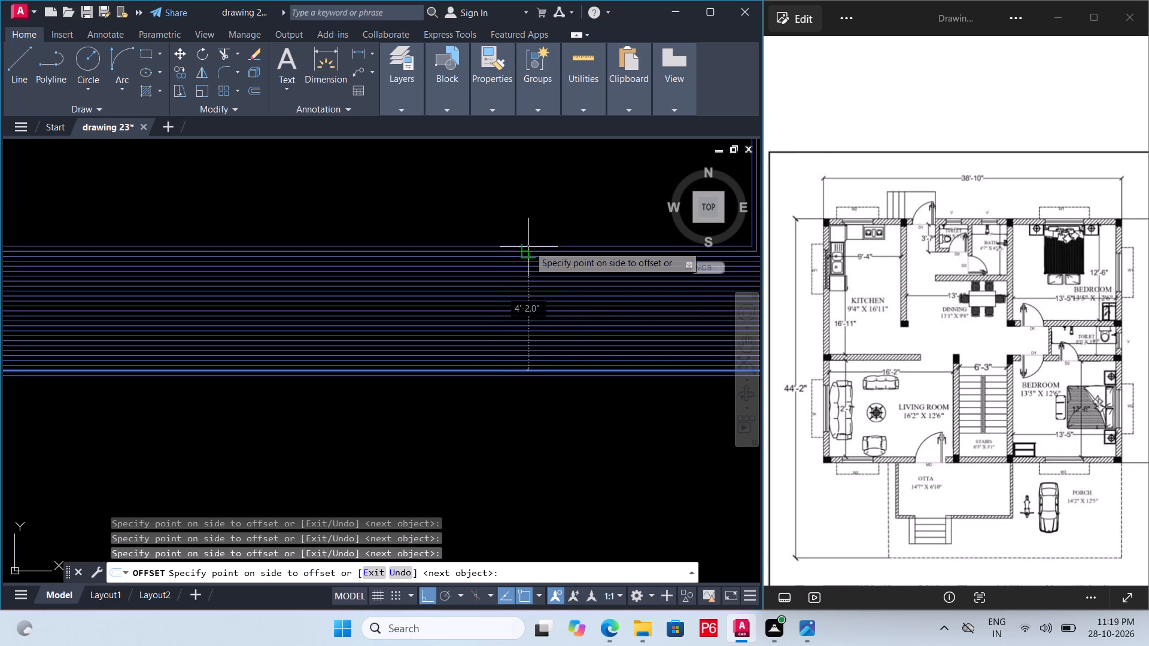
click(532, 241)
click(536, 237)
double_click(540, 230)
Continue the repeated 2" inward offsets until the concentric band is about 7'-6" deep.
scroll(475, 354, down, 2)
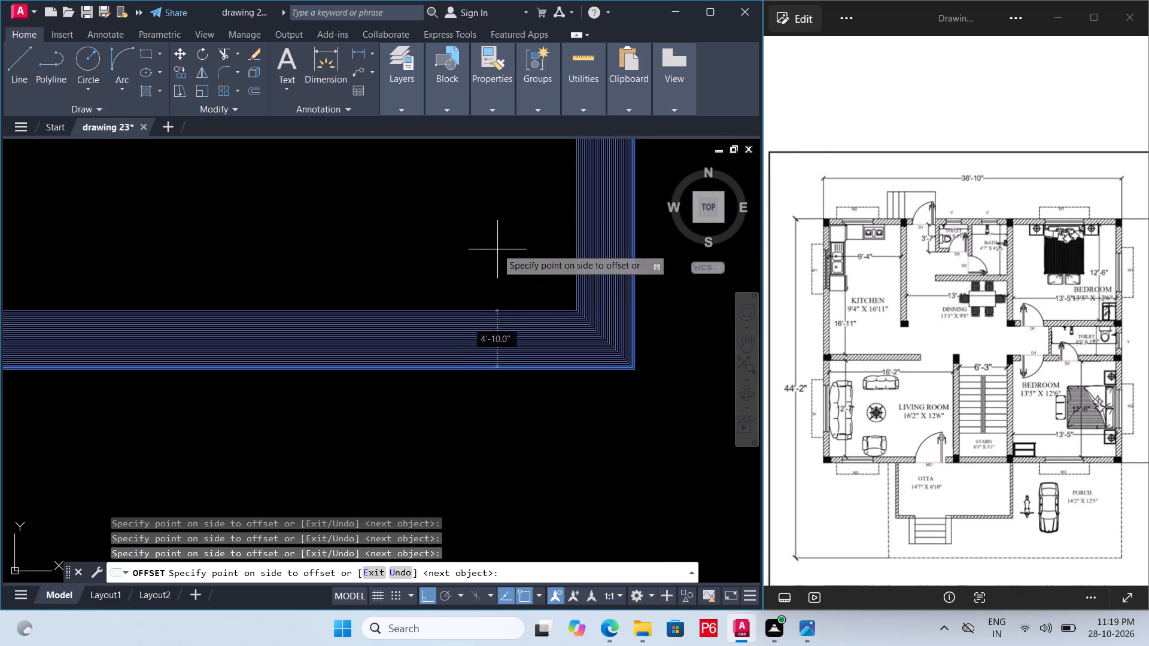
double_click(490, 275)
double_click(491, 271)
triple_click(492, 267)
triple_click(492, 267)
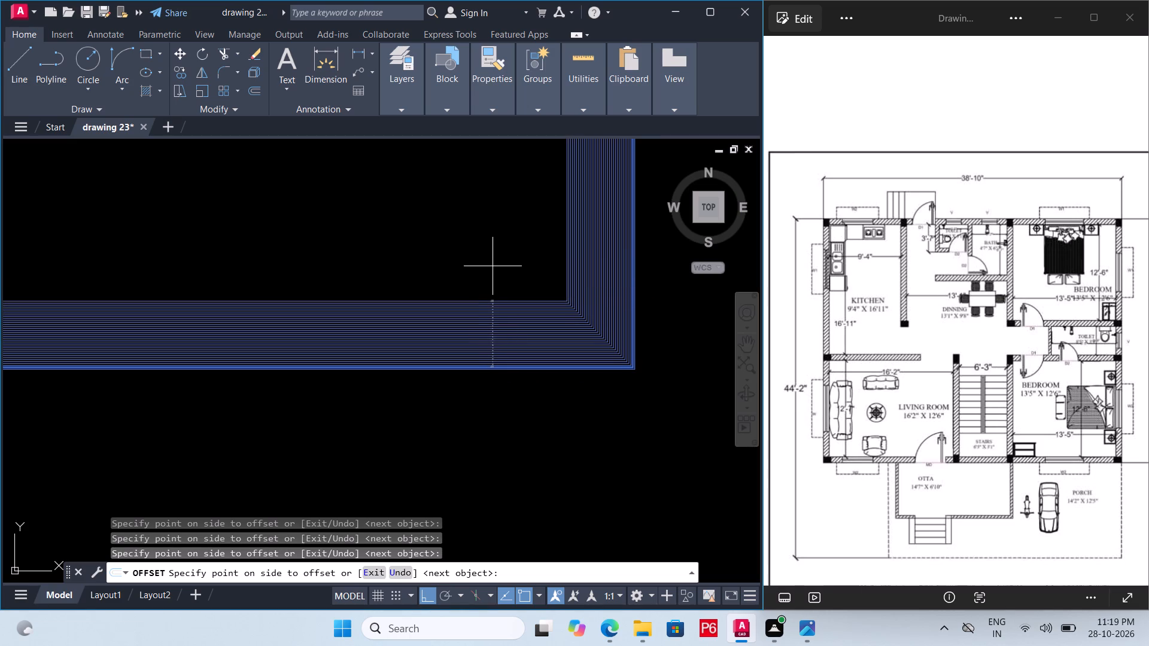
double_click(493, 266)
double_click(492, 261)
triple_click(490, 258)
triple_click(488, 253)
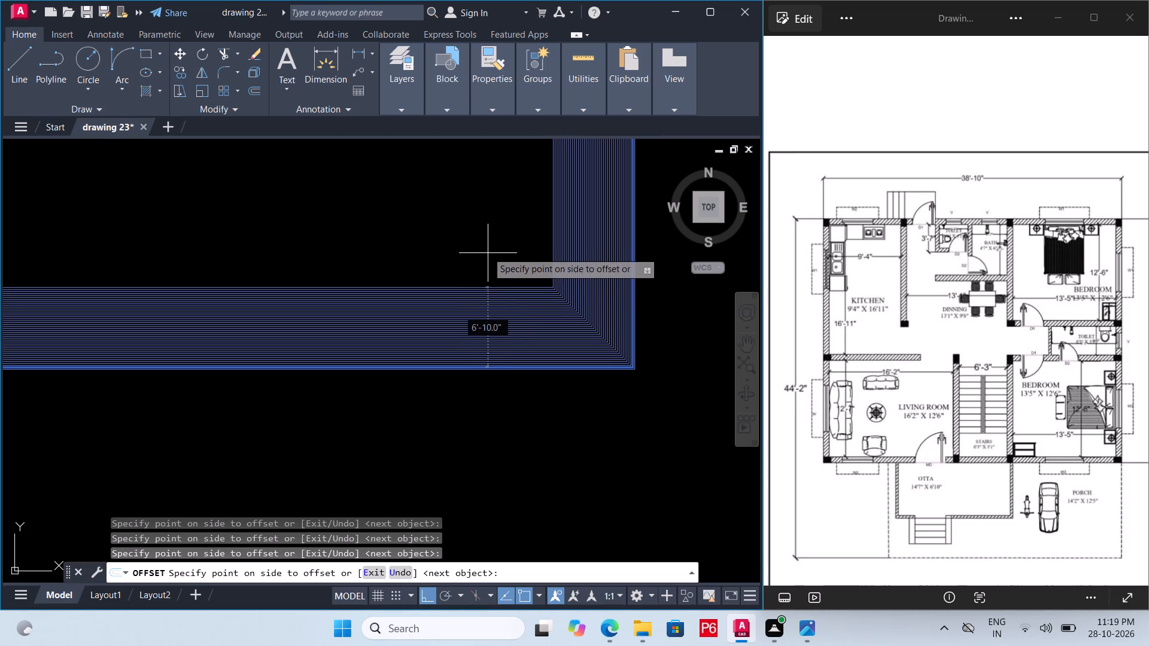
click(485, 249)
click(482, 244)
drag(481, 244, 473, 242)
click(469, 242)
click(463, 241)
Continue the repeated 2" inward offsets until the concentric band is about 11' deep.
scroll(502, 294, down, 2)
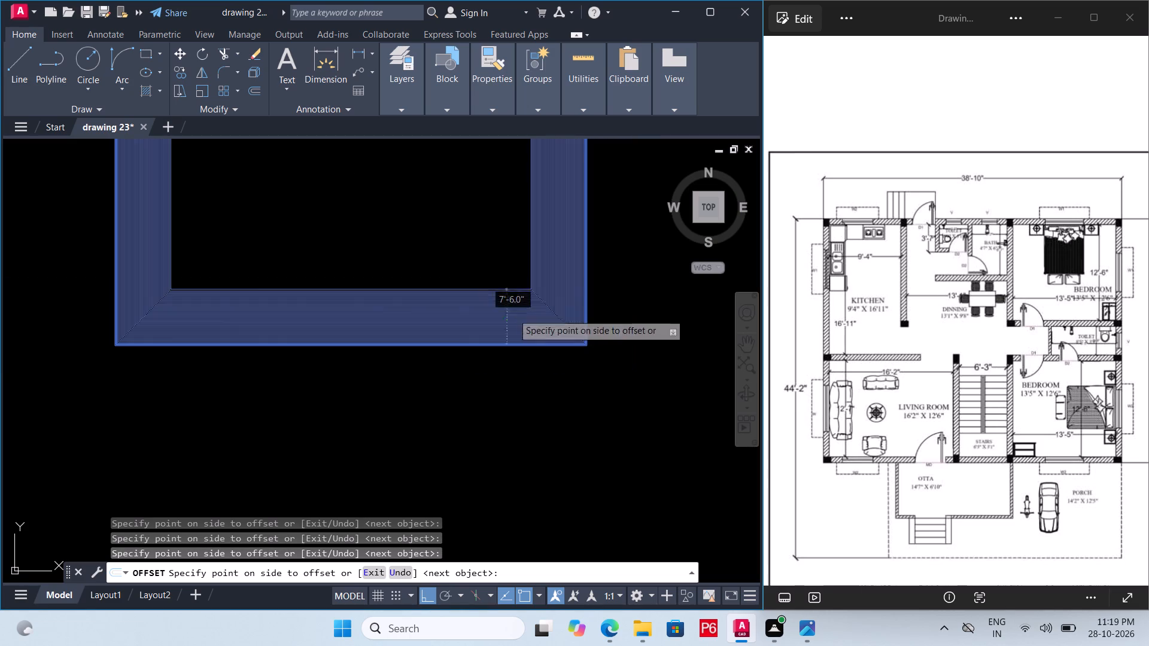
double_click(378, 240)
click(377, 236)
click(379, 230)
triple_click(381, 227)
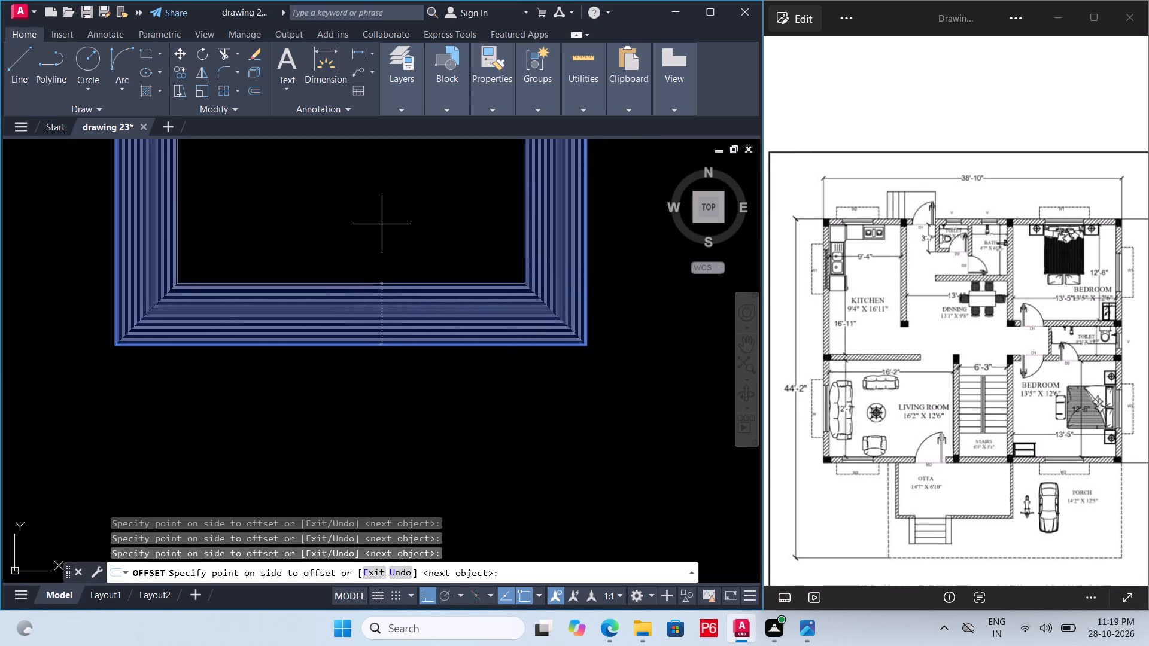
click(385, 219)
click(389, 214)
click(391, 210)
click(394, 206)
click(397, 202)
click(401, 197)
triple_click(402, 194)
click(405, 190)
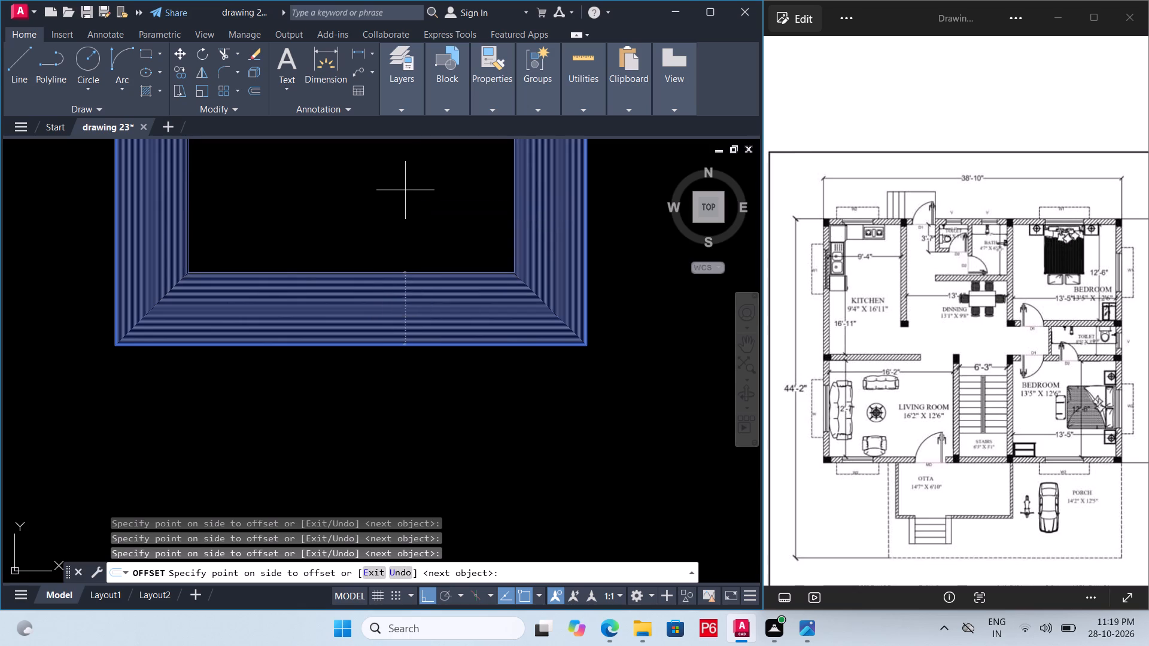
drag(406, 190, 412, 188)
triple_click(420, 186)
click(420, 186)
drag(416, 188, 399, 191)
drag(394, 193, 384, 199)
drag(382, 200, 370, 219)
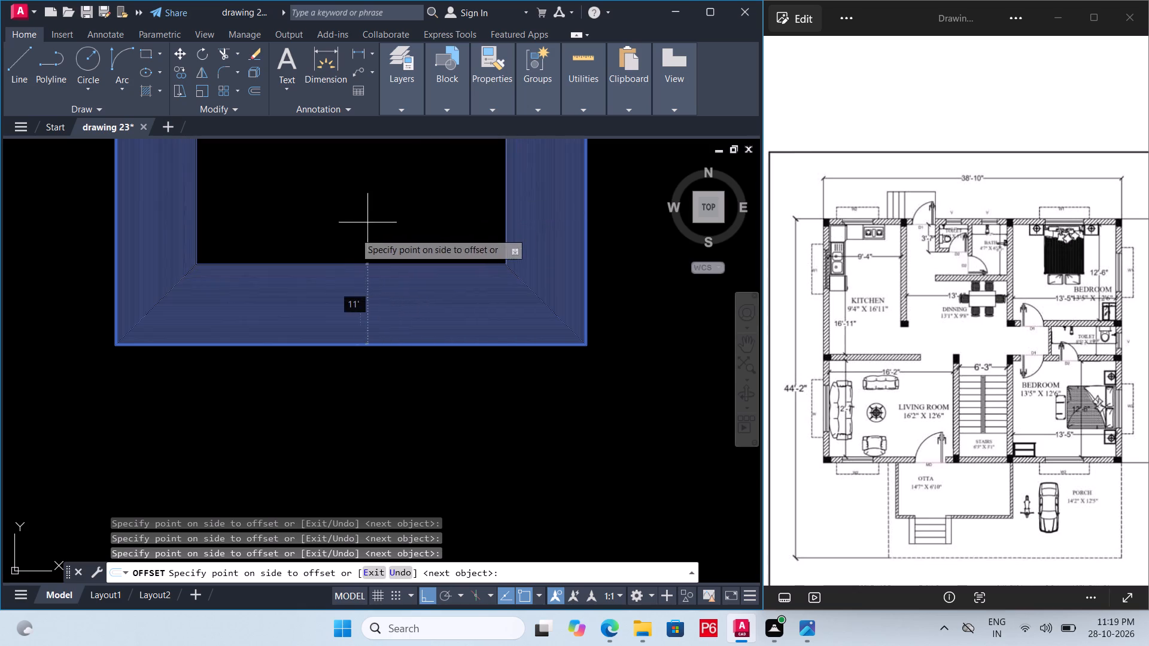
Continue the repeated 2" inward offsets until the concentric band is about 15'-2" deep.
scroll(339, 325, down, 2)
scroll(340, 275, up, 3)
click(305, 288)
click(306, 284)
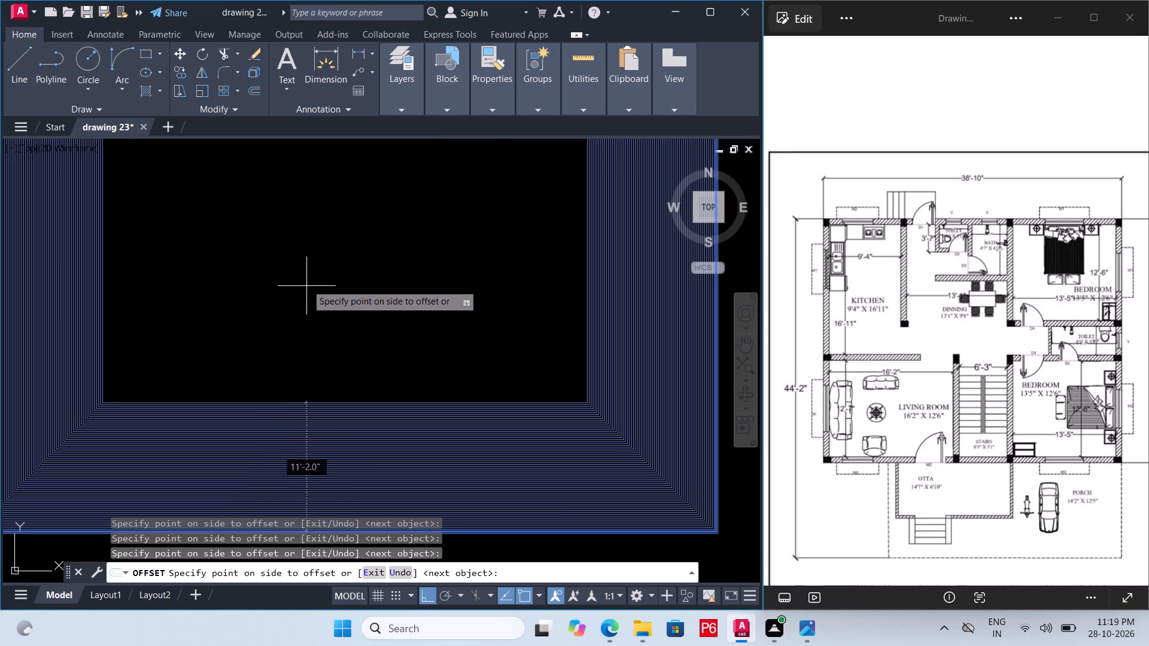
double_click(309, 281)
click(314, 276)
double_click(318, 273)
triple_click(321, 271)
triple_click(329, 266)
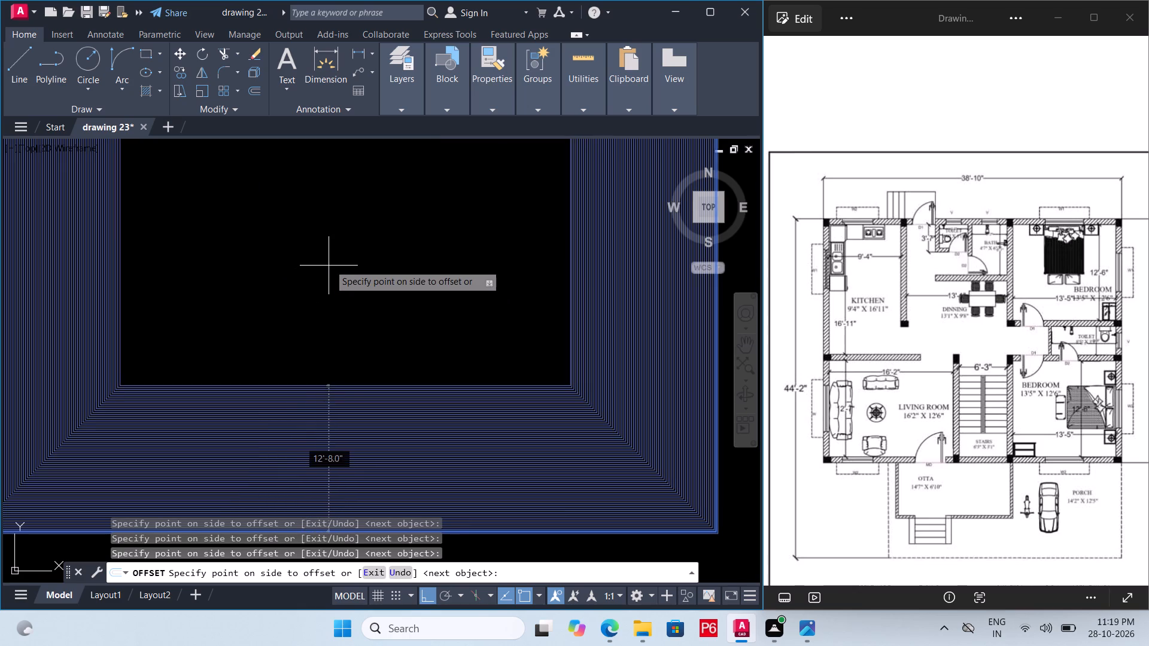
double_click(330, 263)
drag(336, 260, 344, 258)
drag(345, 257, 352, 255)
click(354, 255)
drag(355, 255, 370, 255)
drag(372, 255, 376, 256)
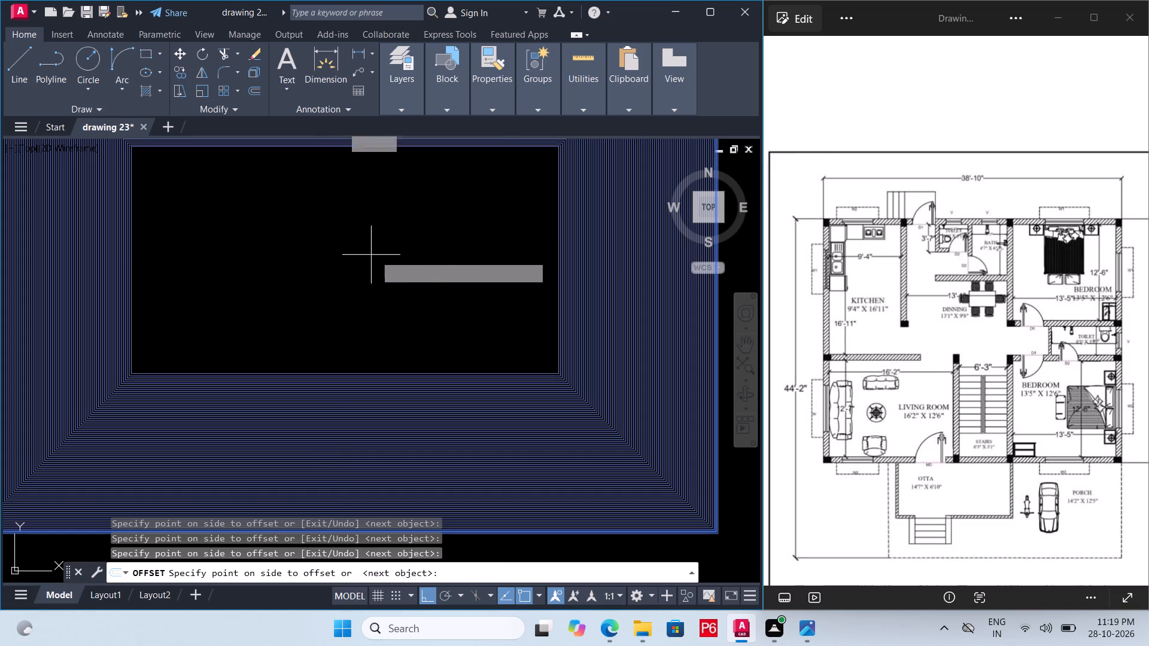
drag(376, 256, 383, 256)
drag(386, 257, 397, 261)
drag(405, 261, 420, 262)
drag(424, 262, 436, 265)
drag(437, 265, 445, 266)
click(445, 266)
click(449, 264)
double_click(451, 264)
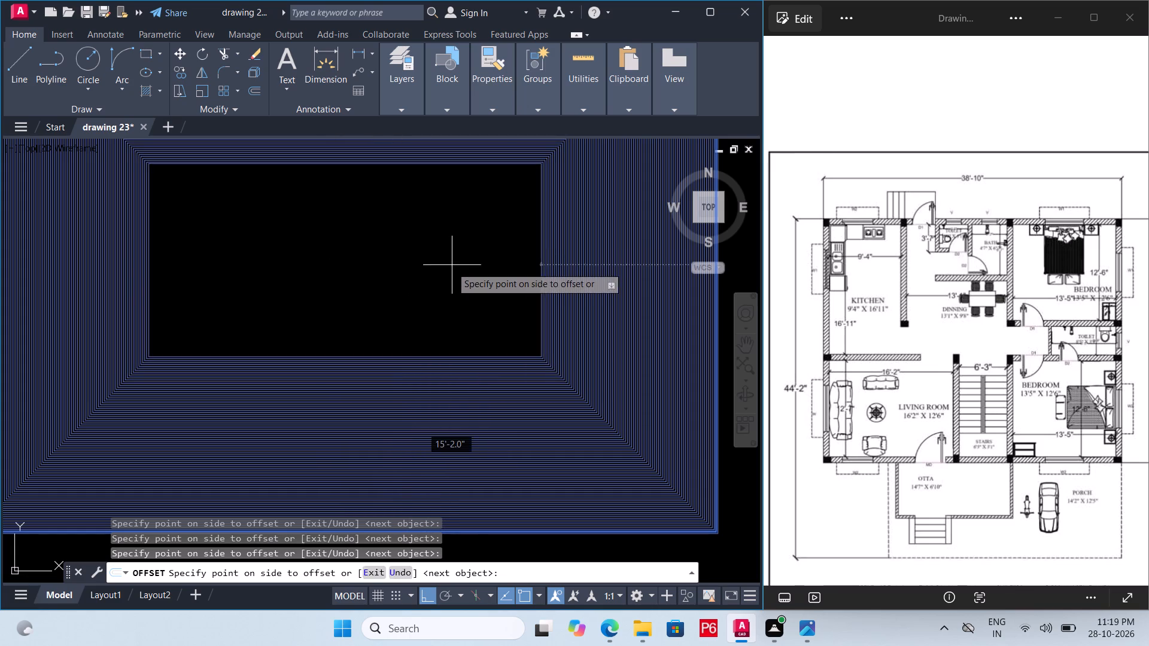
Continue the repeated 2" inward offsets until the concentric band is about 18'-4" deep.
double_click(447, 269)
click(437, 272)
triple_click(433, 274)
triple_click(430, 275)
triple_click(430, 275)
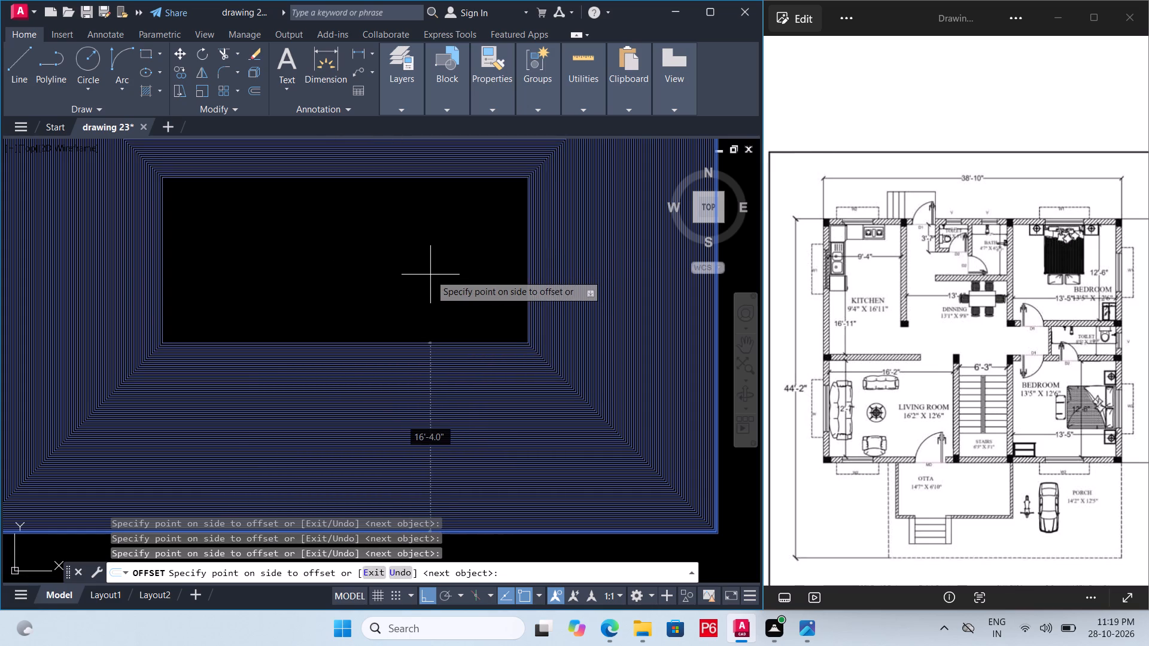
triple_click(430, 275)
drag(442, 273, 449, 273)
drag(450, 273, 456, 273)
double_click(464, 273)
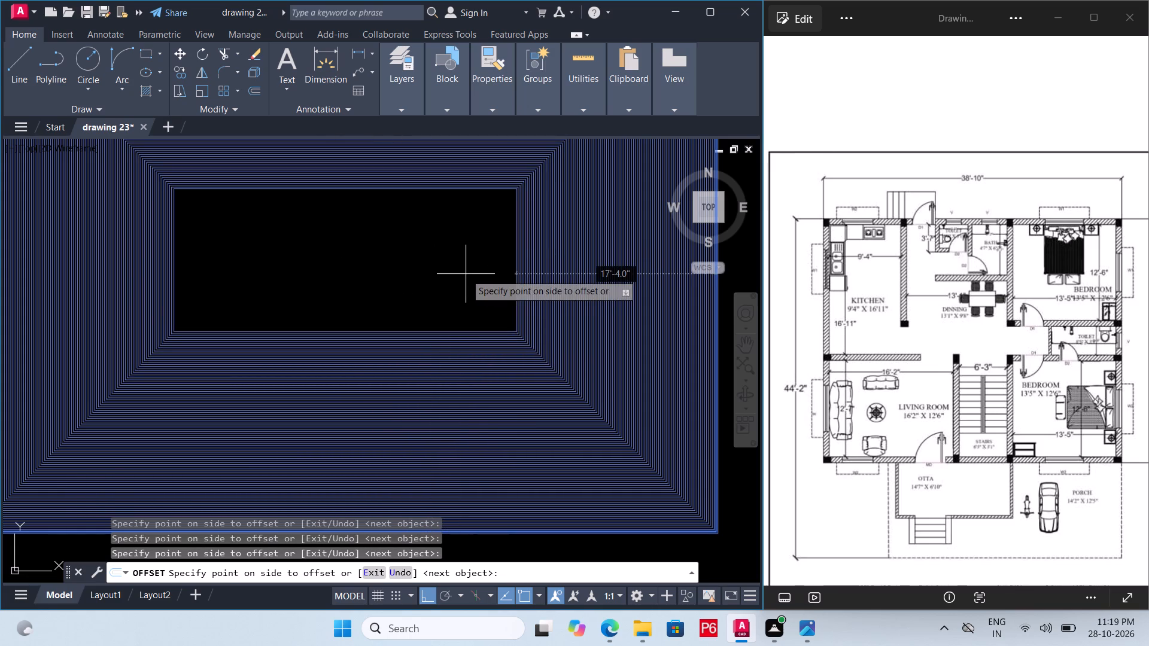
double_click(466, 277)
click(460, 280)
triple_click(455, 281)
double_click(453, 281)
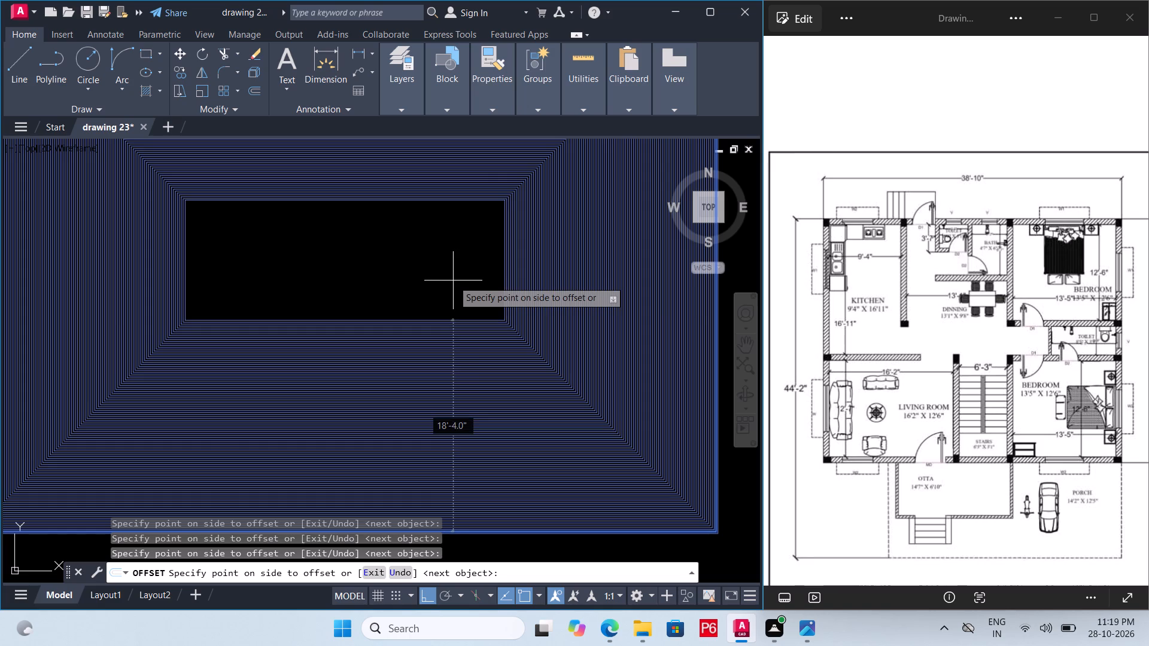
Continue the repeated 2" inward offsets until the concentric band is about 20'-6" deep.
drag(453, 281, 447, 279)
triple_click(446, 279)
click(446, 279)
drag(443, 279, 432, 276)
drag(431, 276, 410, 275)
click(394, 273)
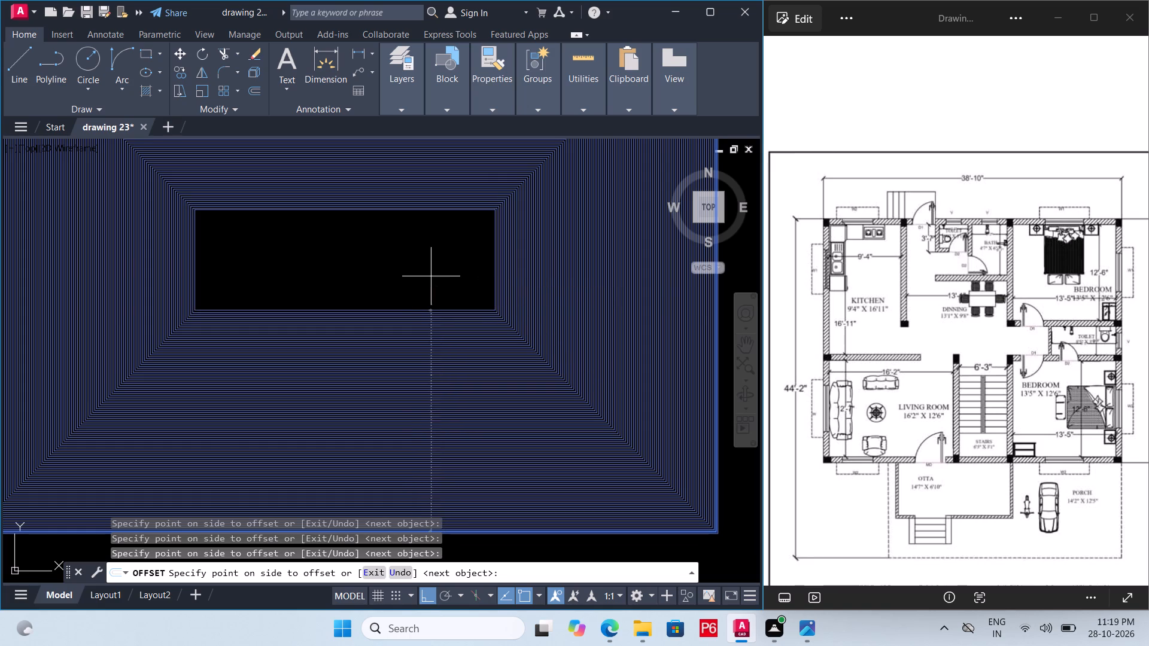
drag(391, 272, 357, 262)
drag(349, 262, 339, 262)
drag(330, 262, 323, 262)
drag(313, 262, 301, 262)
click(285, 263)
drag(275, 263, 269, 264)
double_click(263, 263)
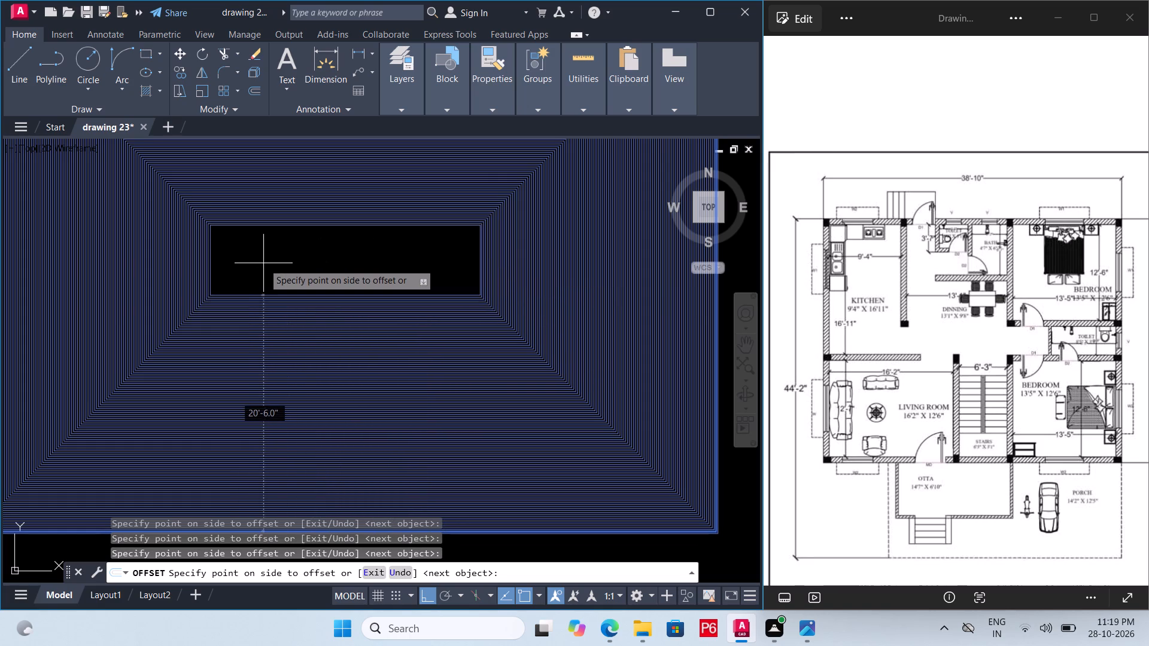
Fill the remaining narrow gap at the rectangle's centre with further 2" inward offsets until no more fit.
drag(268, 261, 278, 260)
drag(283, 258, 289, 258)
drag(291, 258, 309, 260)
click(313, 260)
drag(322, 262, 345, 265)
click(354, 264)
click(358, 264)
drag(361, 264, 370, 266)
click(378, 266)
click(381, 268)
click(391, 267)
click(394, 267)
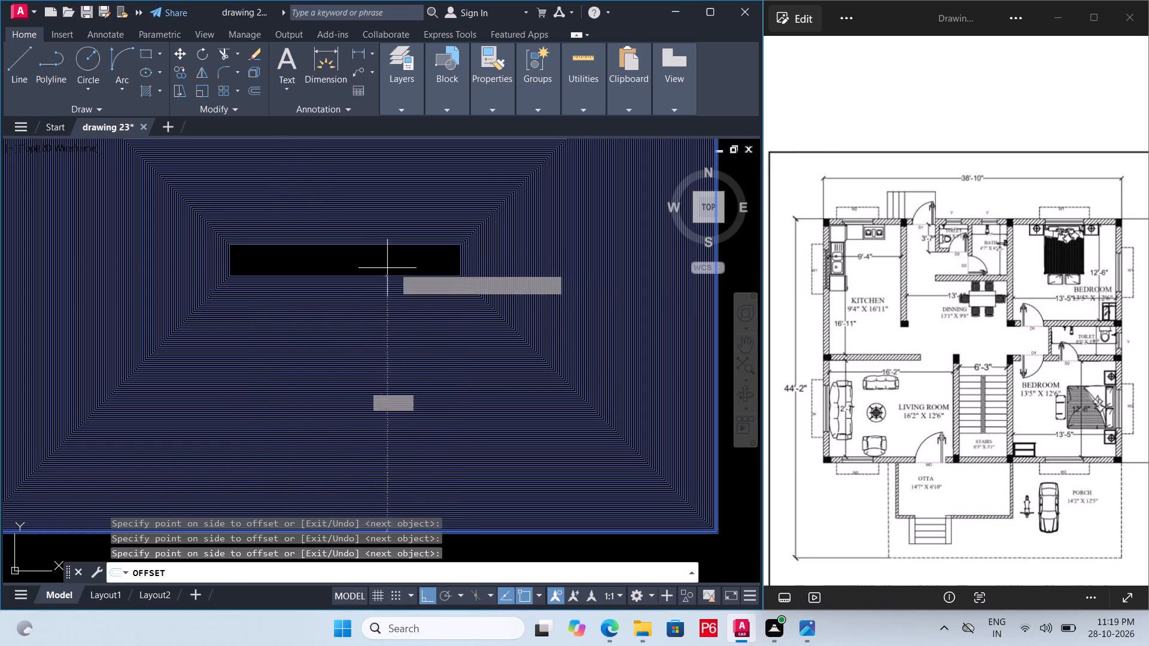
drag(402, 267, 412, 269)
double_click(417, 268)
triple_click(422, 269)
Select a narrow rectangle at the centre and offset it outward repeatedly at 2" spacing to about 2'-2".
drag(397, 263, 388, 262)
drag(378, 261, 370, 261)
click(366, 261)
drag(360, 261, 352, 262)
drag(342, 264, 330, 266)
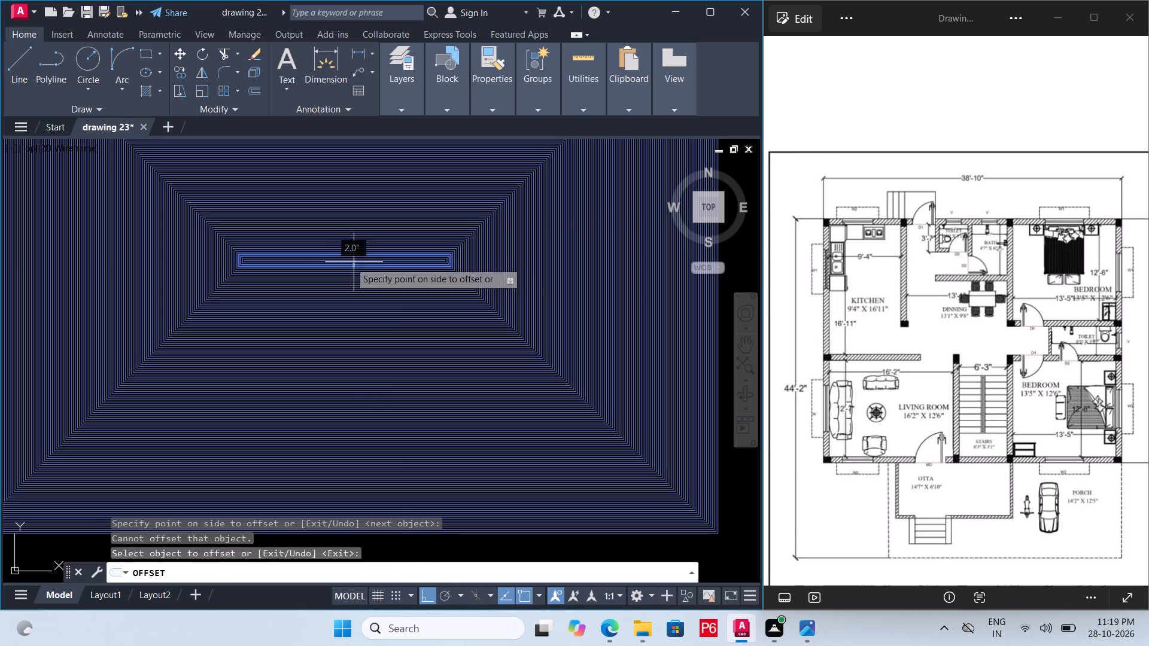
double_click(321, 266)
click(305, 275)
drag(303, 283, 303, 294)
click(303, 294)
drag(311, 297, 316, 307)
click(317, 313)
drag(321, 320, 332, 336)
drag(335, 346, 341, 362)
drag(341, 365, 345, 378)
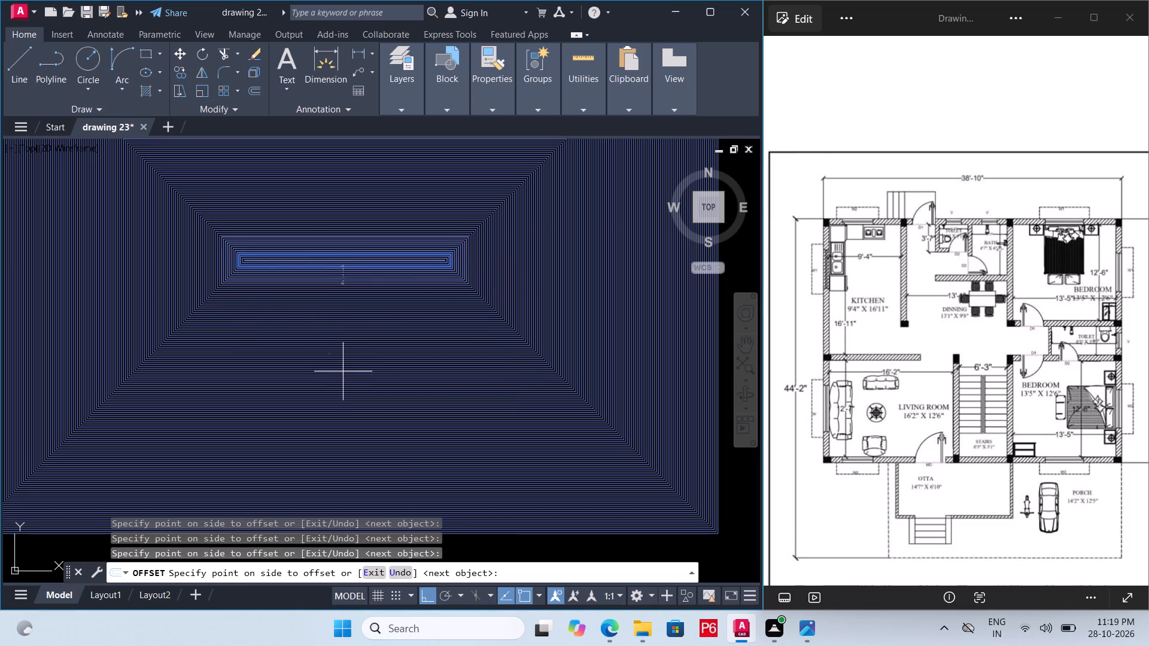
triple_click(345, 383)
click(339, 385)
drag(338, 385, 332, 379)
Continue the repeated 2" outward offsets of the central rectangle past 3'-8" and end the multiple offset for that object.
scroll(344, 321, up, 3)
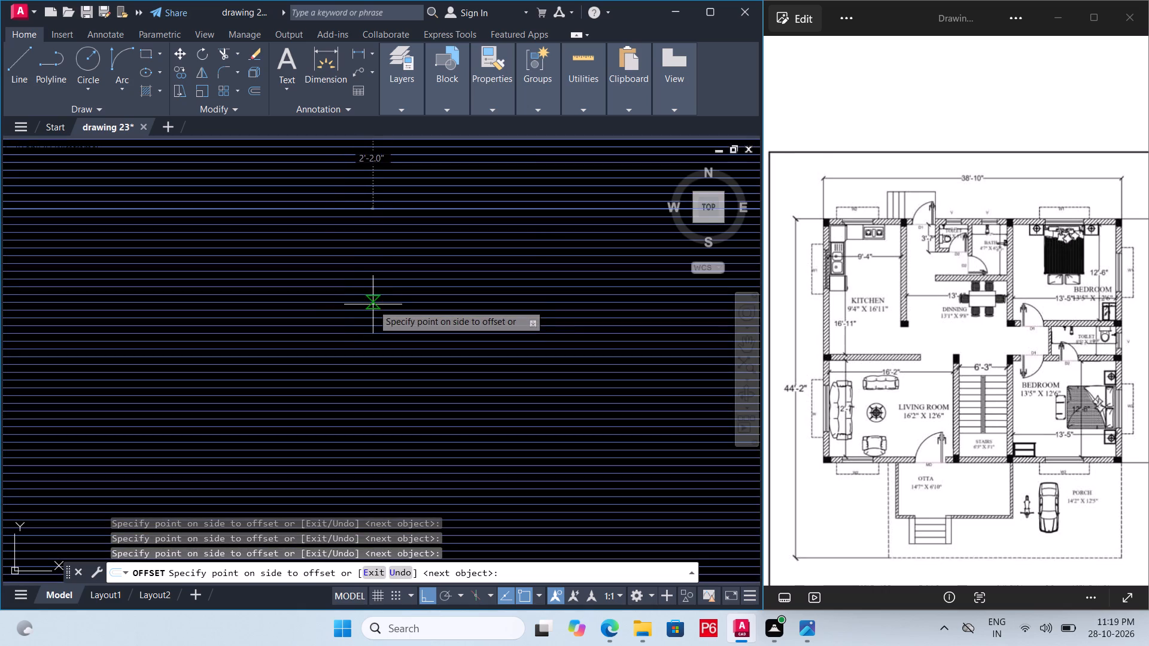
double_click(373, 304)
click(373, 318)
click(373, 326)
click(373, 337)
click(375, 343)
click(376, 353)
click(376, 359)
drag(377, 366, 377, 379)
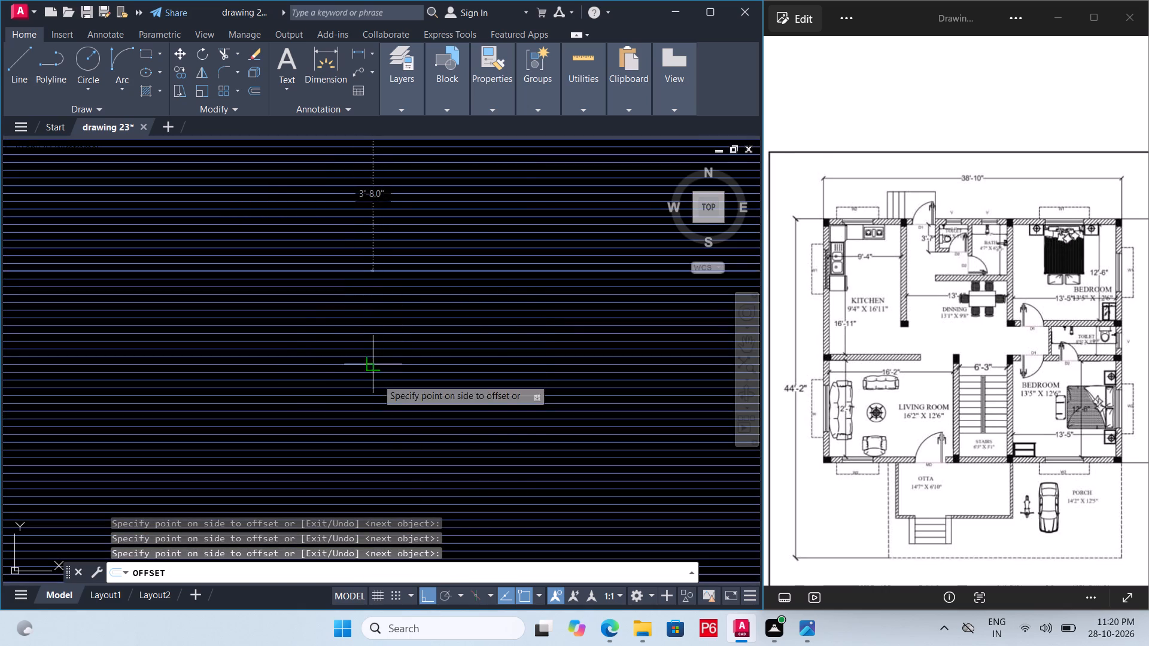
drag(377, 379, 377, 380)
drag(376, 388, 373, 399)
drag(372, 401, 372, 416)
double_click(372, 420)
scroll(358, 389, down, 3)
key(space)
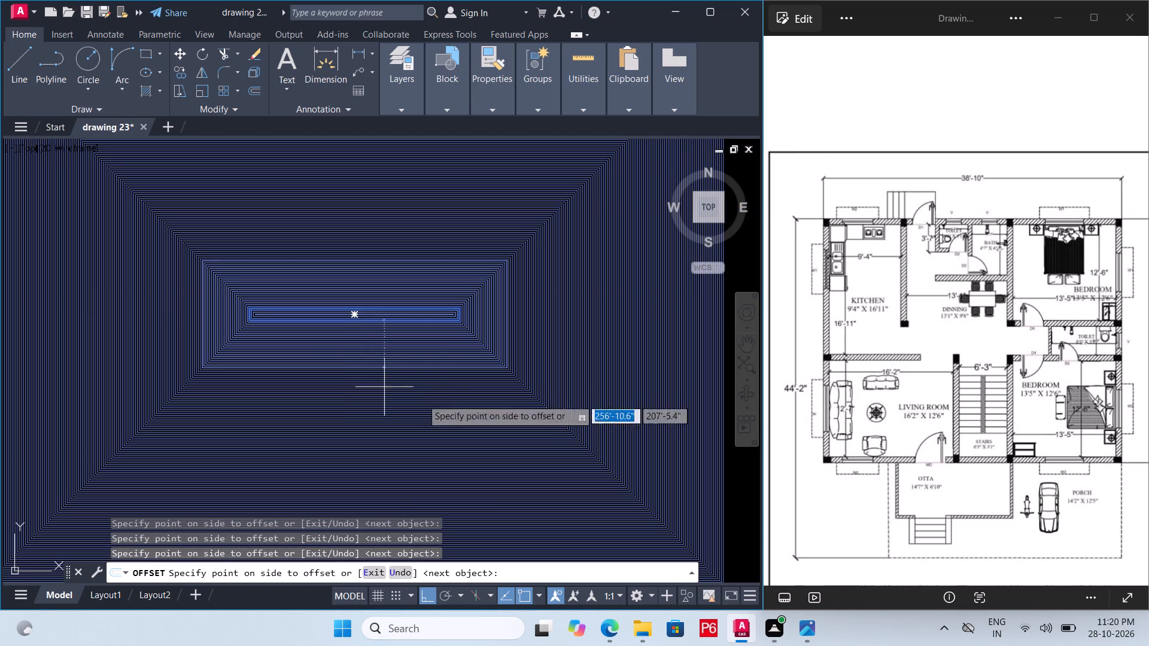
scroll(357, 352, down, 1)
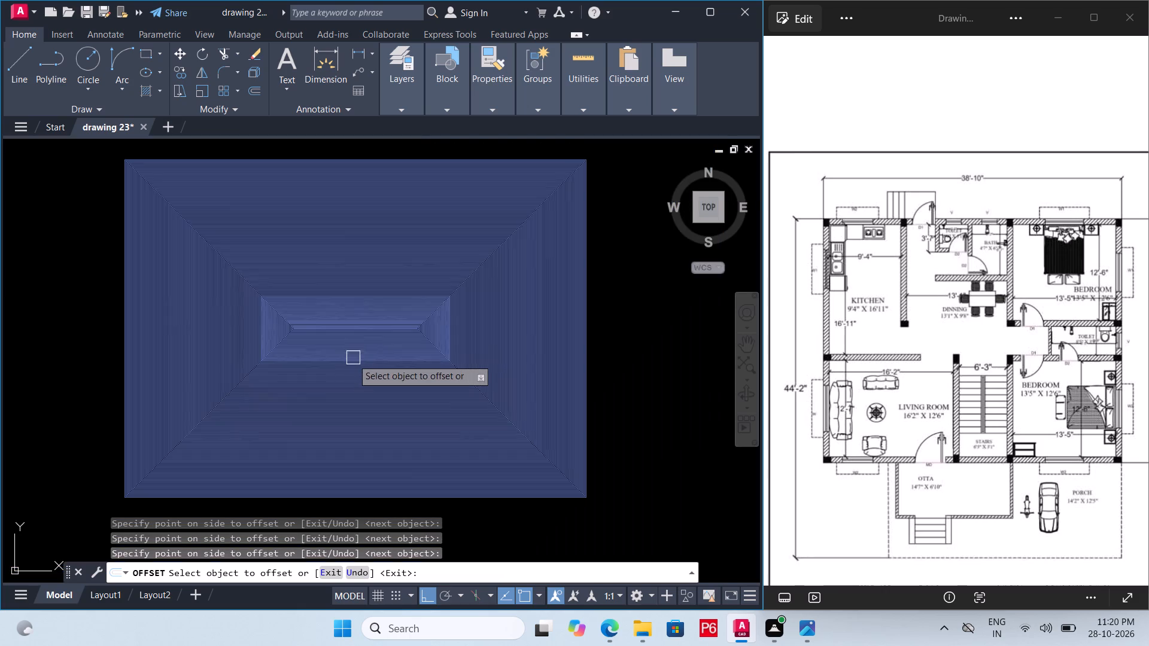
End the offset command and start Trim, removing the first few bottom edges just below the brighter central block of rectangles.
scroll(347, 364, up, 1)
scroll(347, 364, down, 4)
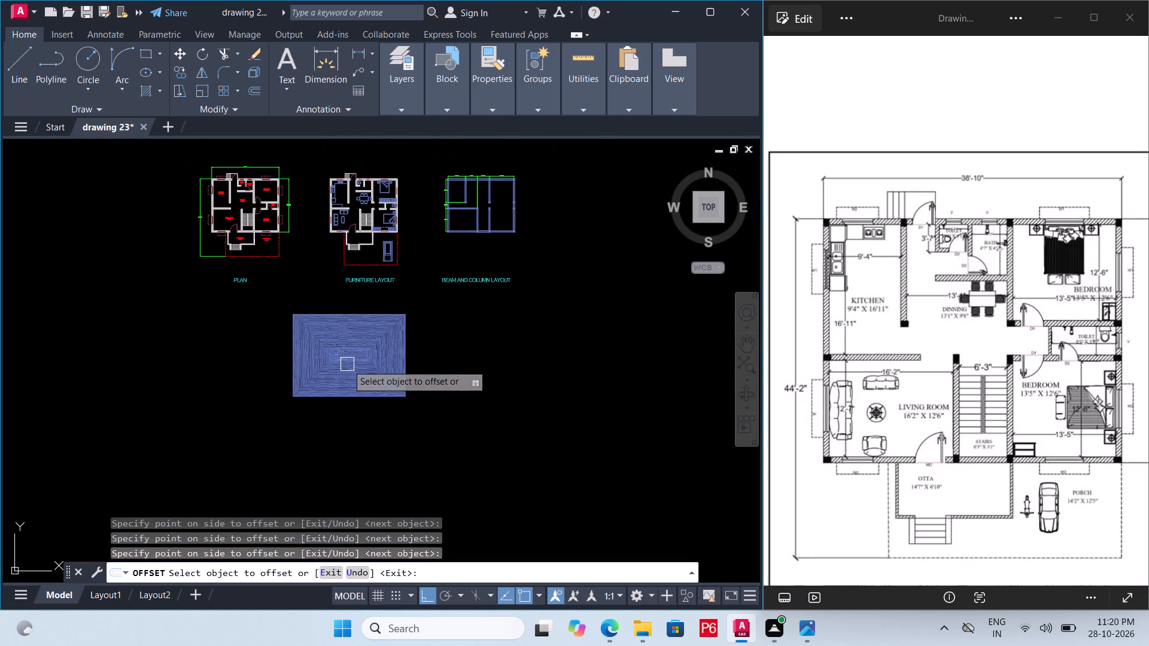
scroll(344, 368, up, 3)
text(TR)
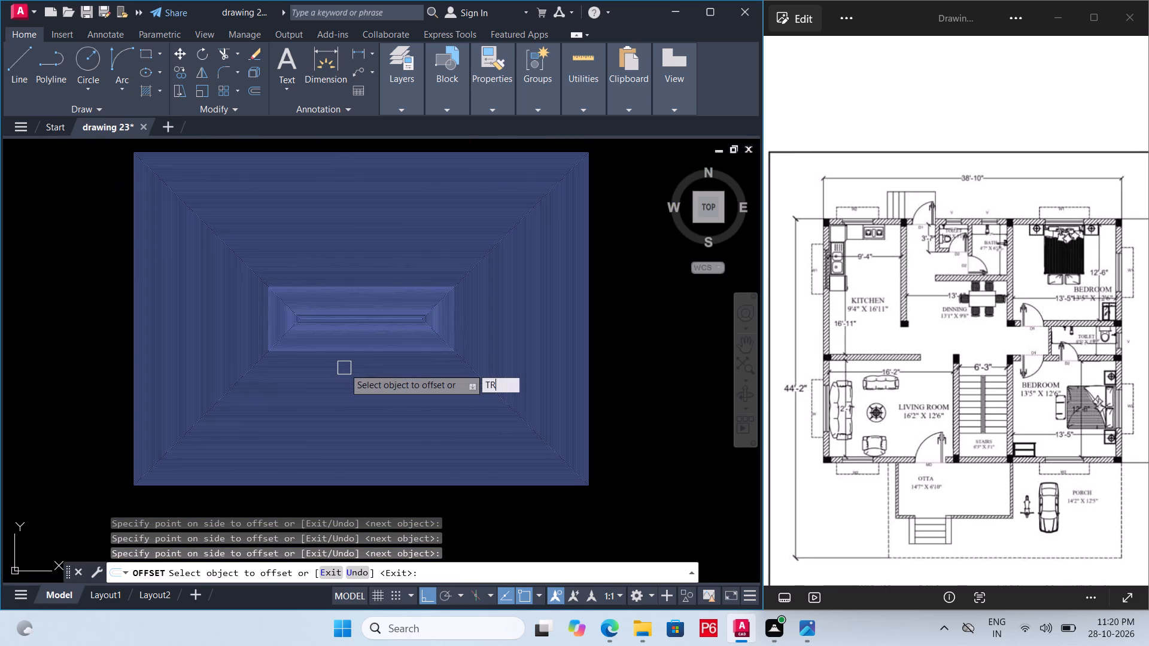
key(space)
key(space)
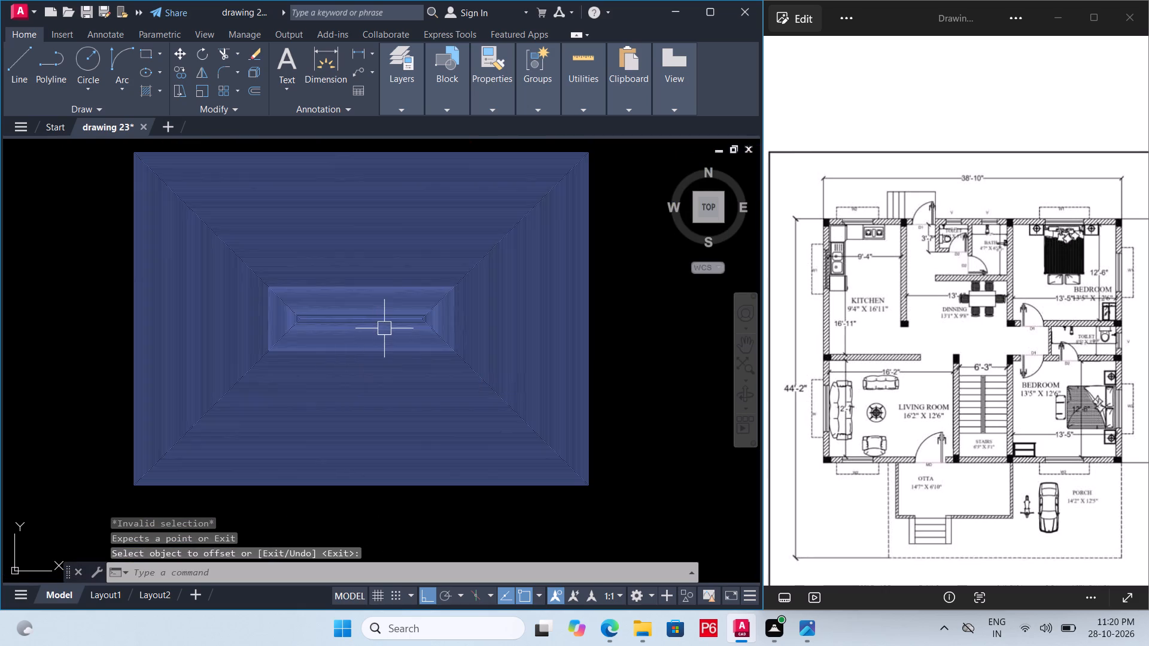
text(TR)
key(Return)
key(Return)
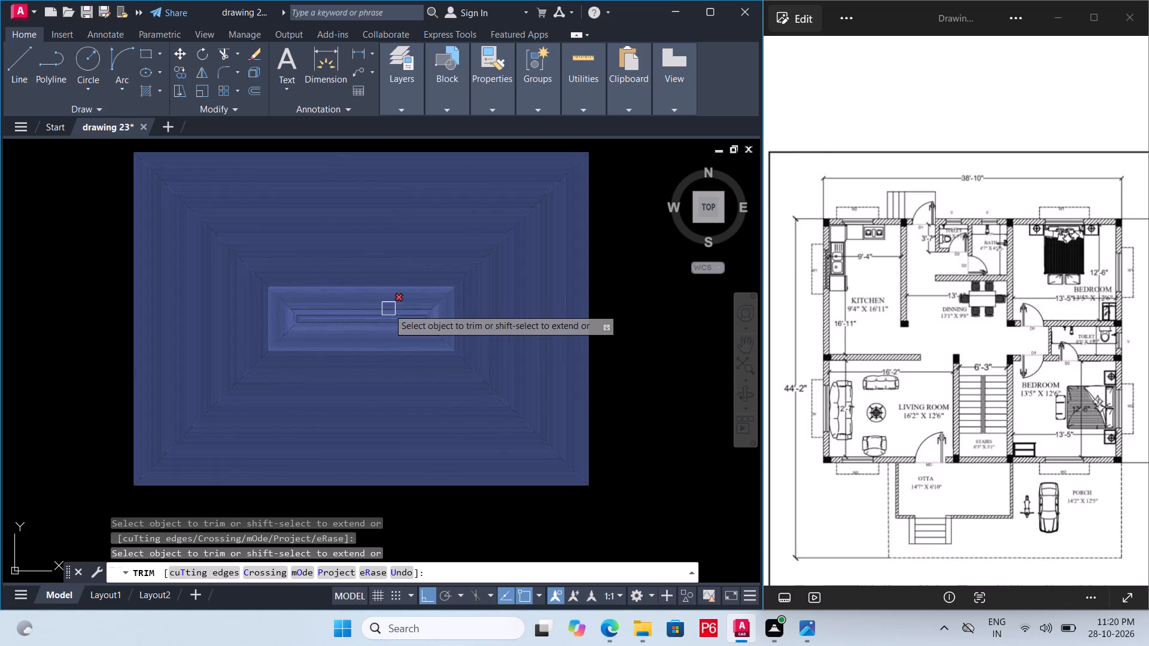
click(388, 309)
click(396, 378)
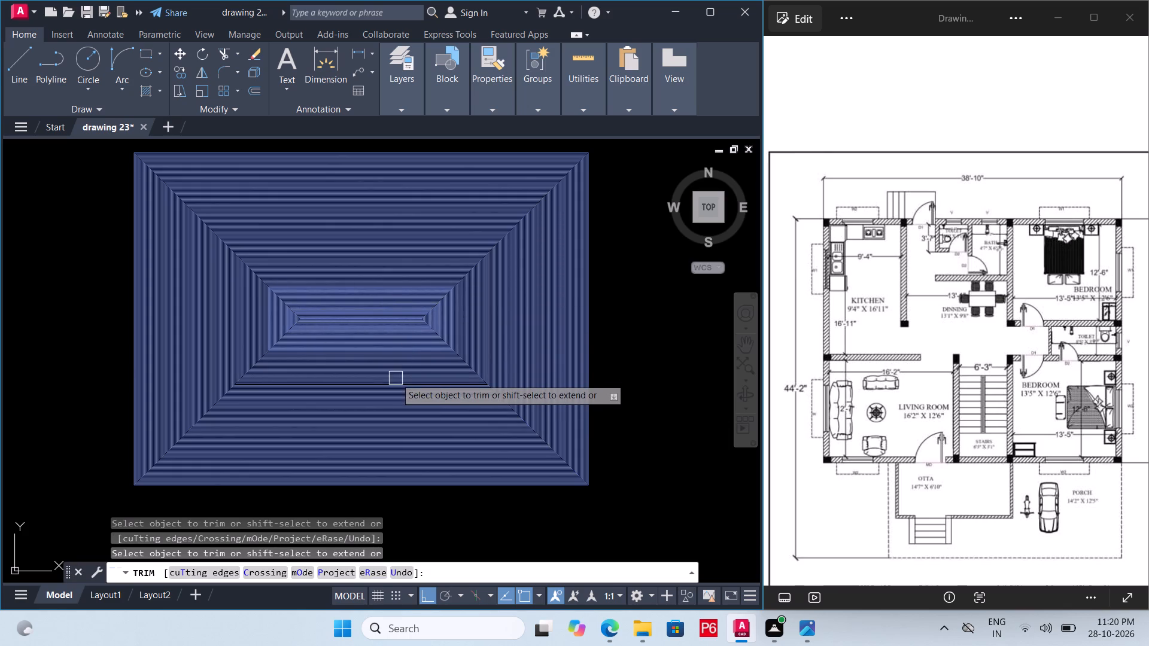
click(397, 364)
click(399, 355)
double_click(403, 347)
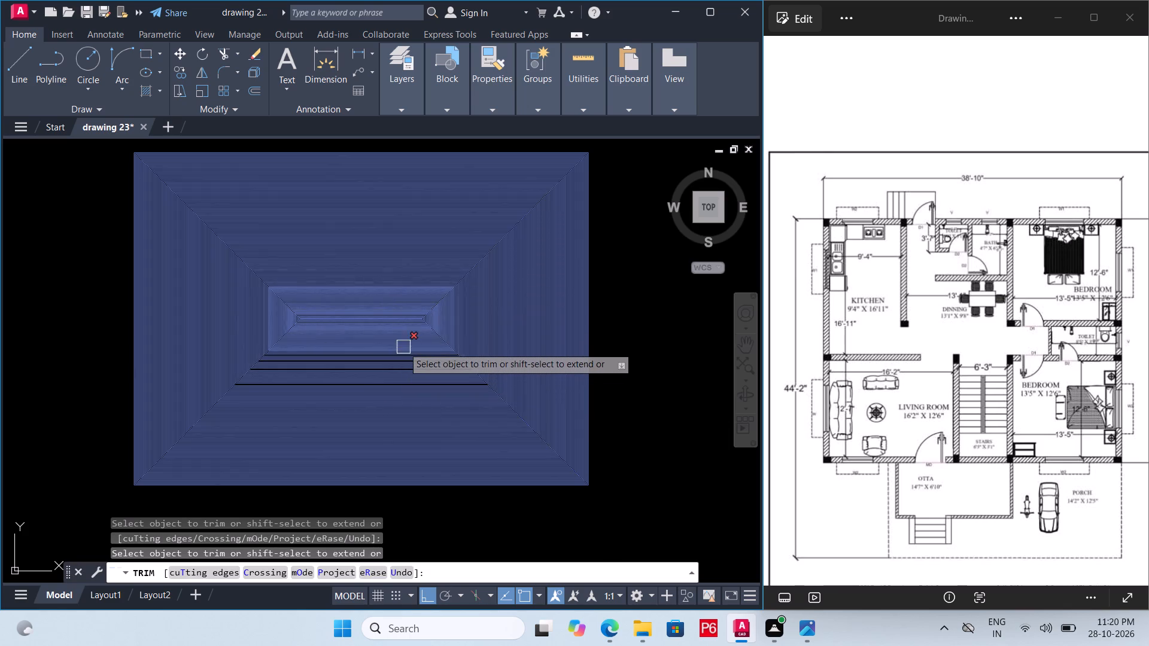
Trim more bottom edges one by one, working downward through the band below the central block.
click(405, 357)
double_click(407, 362)
triple_click(409, 369)
triple_click(411, 373)
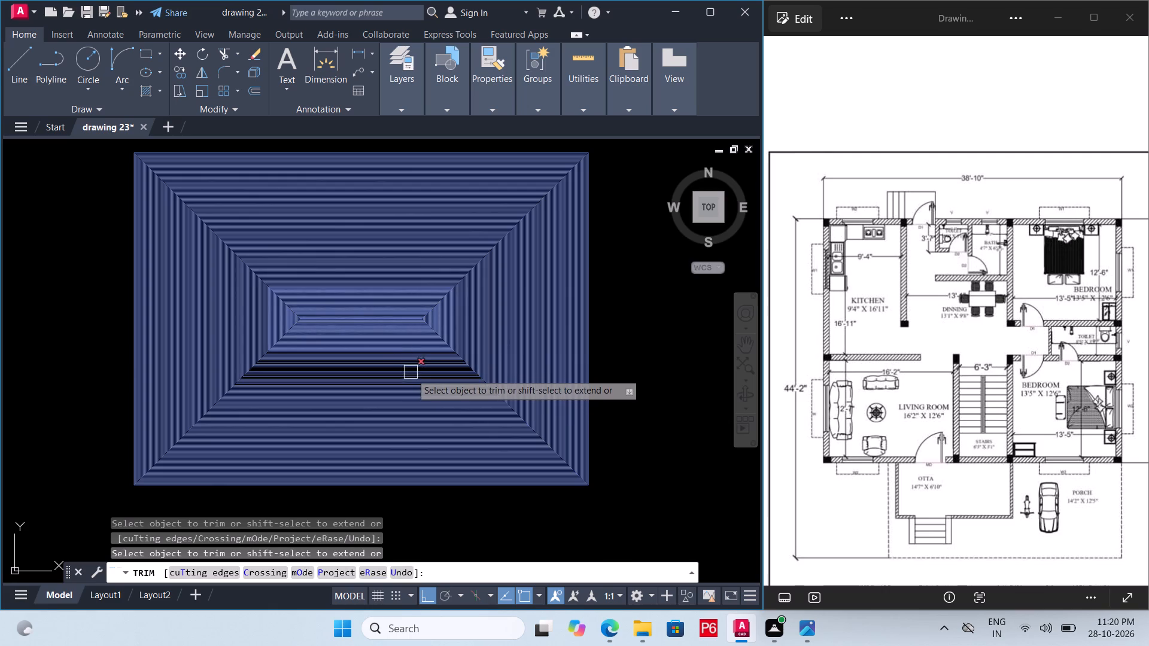
click(413, 379)
double_click(415, 383)
click(418, 391)
triple_click(420, 394)
triple_click(420, 394)
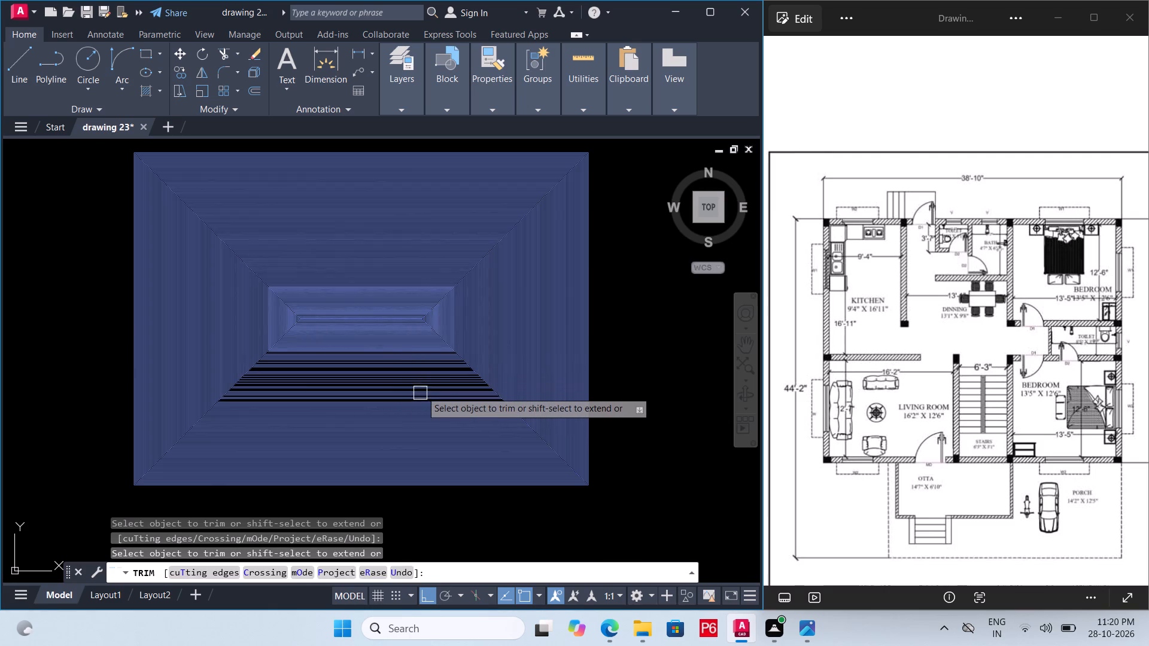
Trim the bottom edges left in that opened band, working back up to the lower edge of the central block.
triple_click(421, 391)
triple_click(423, 388)
triple_click(425, 385)
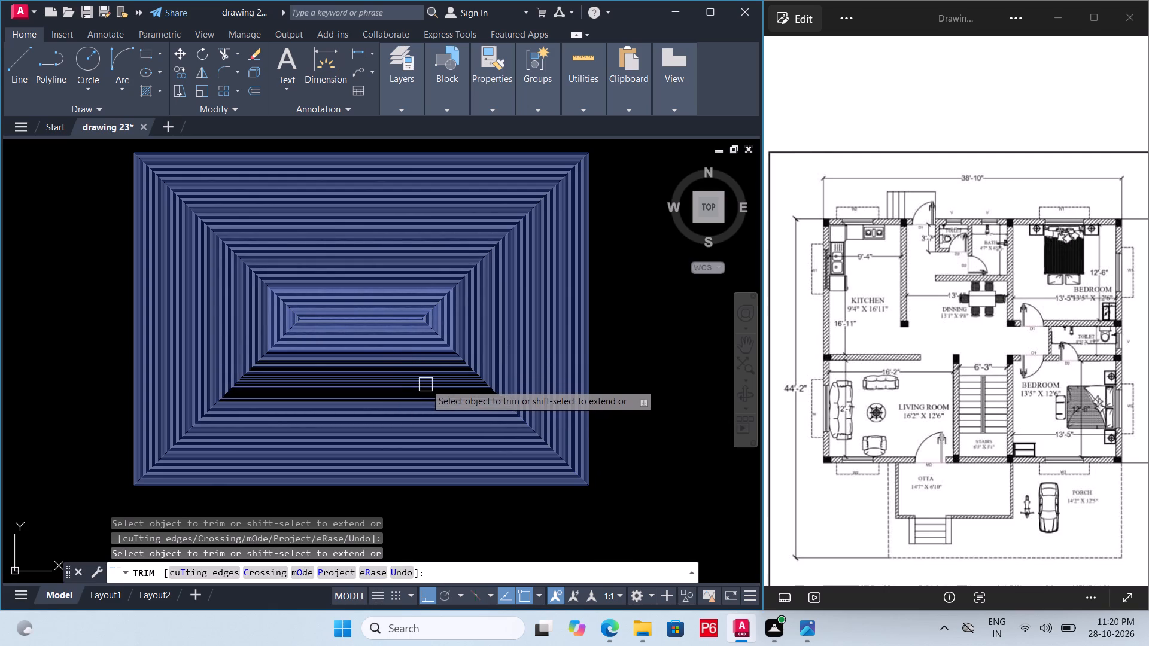
double_click(427, 383)
triple_click(427, 379)
triple_click(429, 377)
click(430, 375)
click(433, 368)
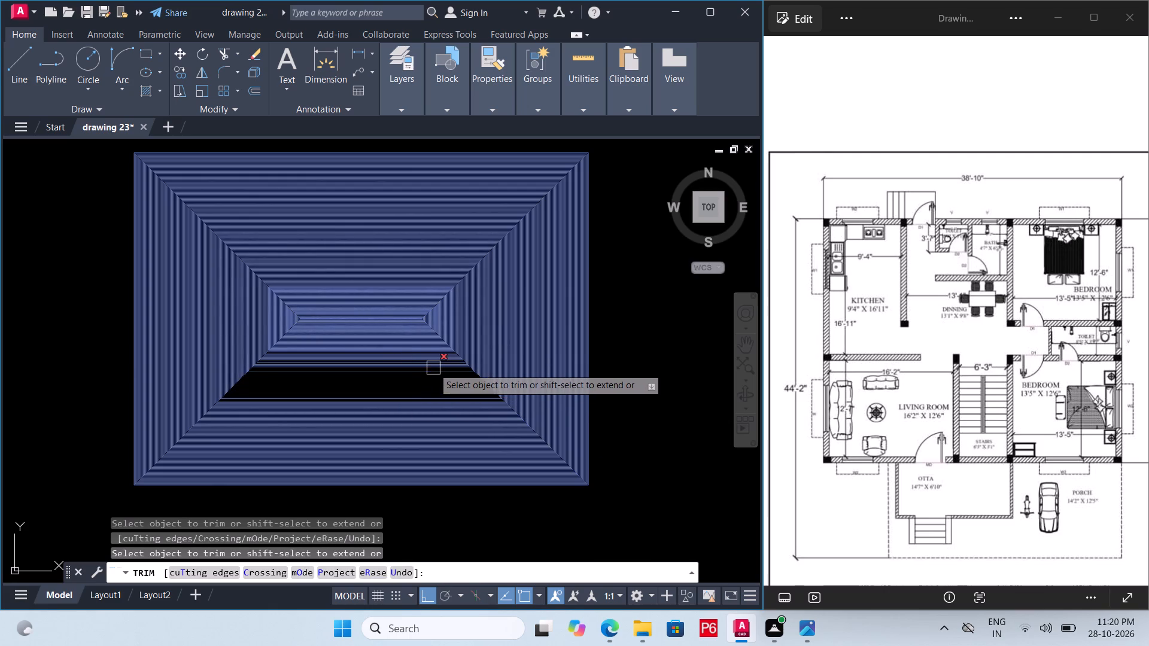
triple_click(434, 367)
triple_click(434, 365)
triple_click(436, 364)
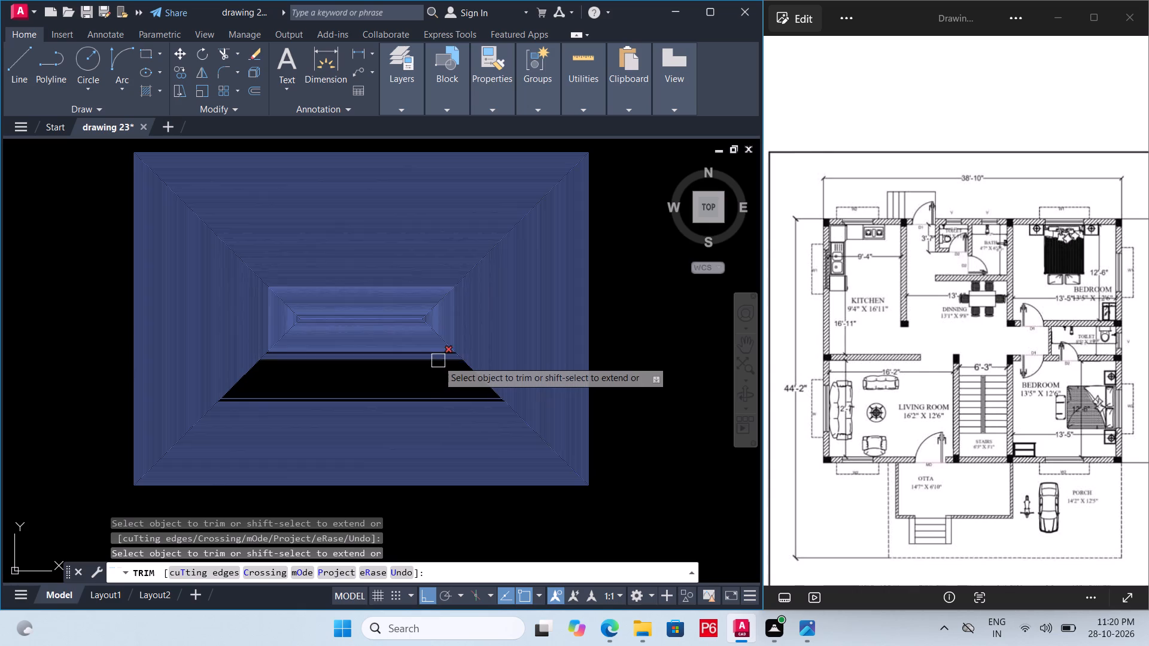
triple_click(439, 361)
triple_click(443, 354)
triple_click(443, 354)
drag(439, 352, 425, 352)
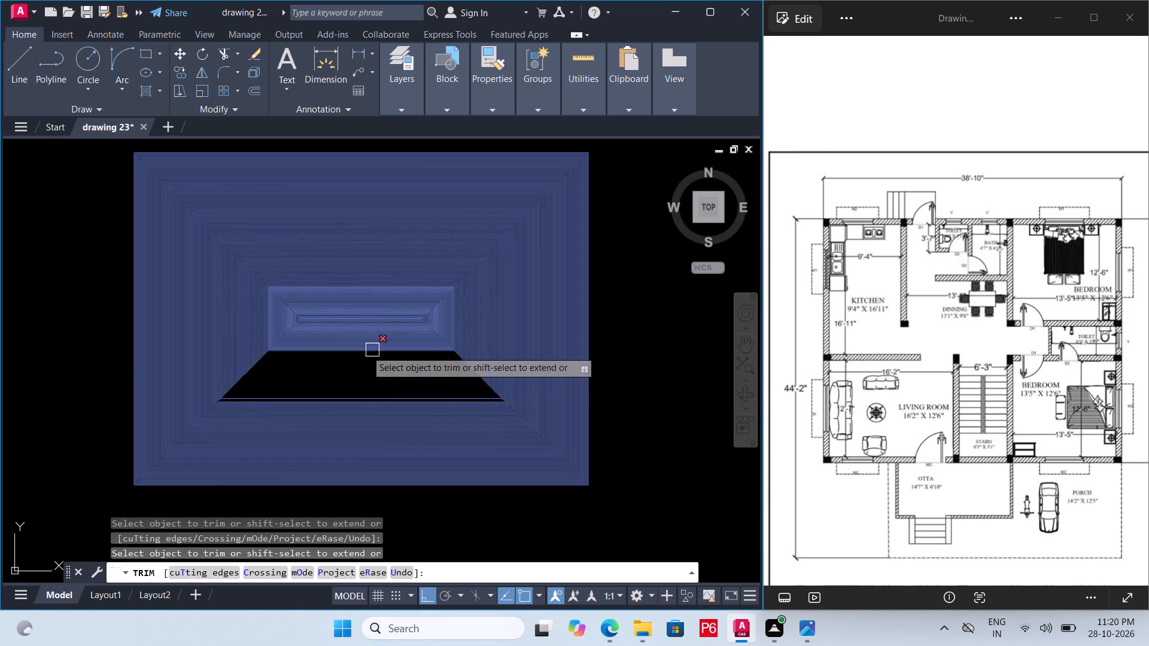
Trim individual lower edges of the rectangles inside the brighter central block.
triple_click(366, 351)
triple_click(366, 347)
click(366, 343)
triple_click(366, 339)
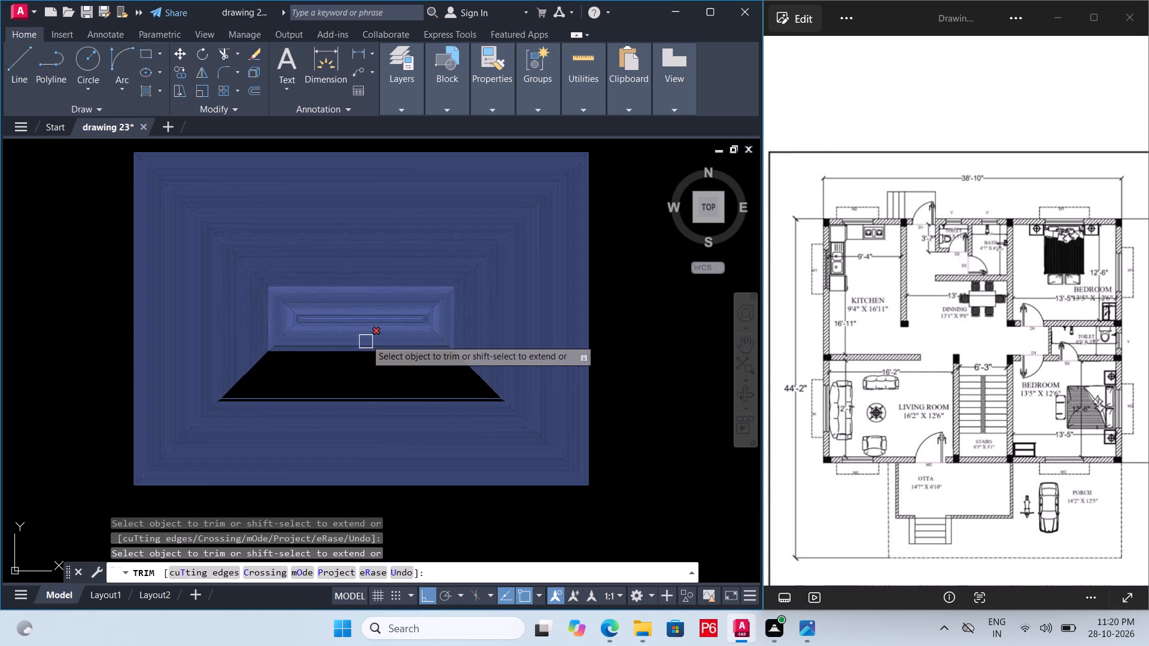
double_click(366, 336)
double_click(367, 331)
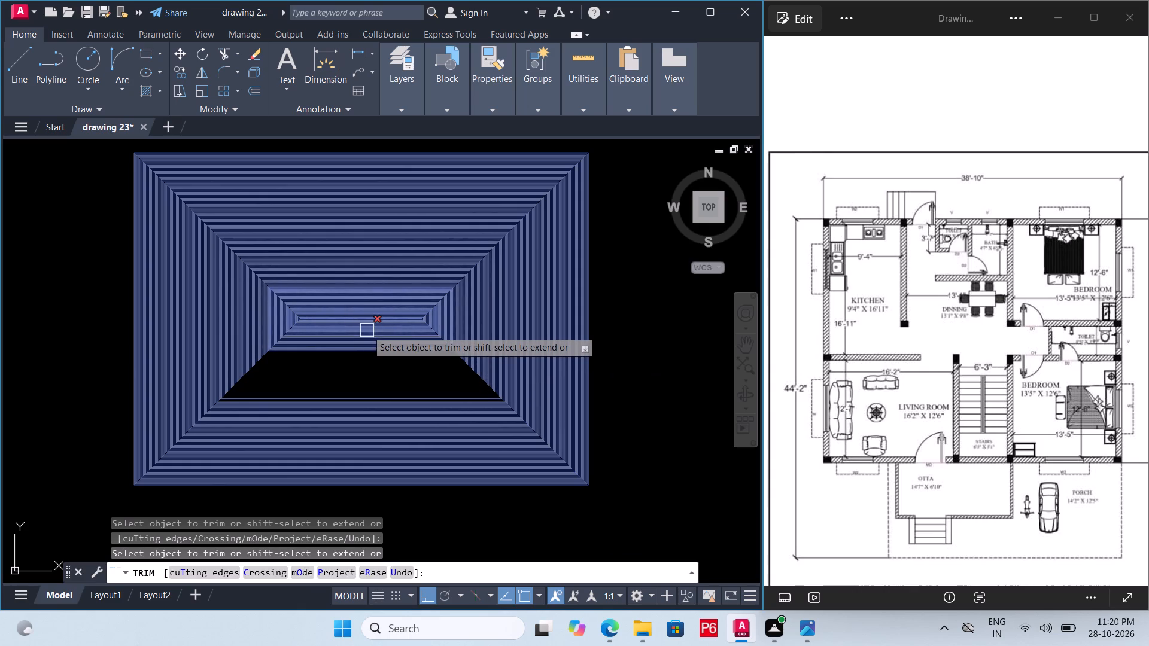
click(367, 330)
click(361, 356)
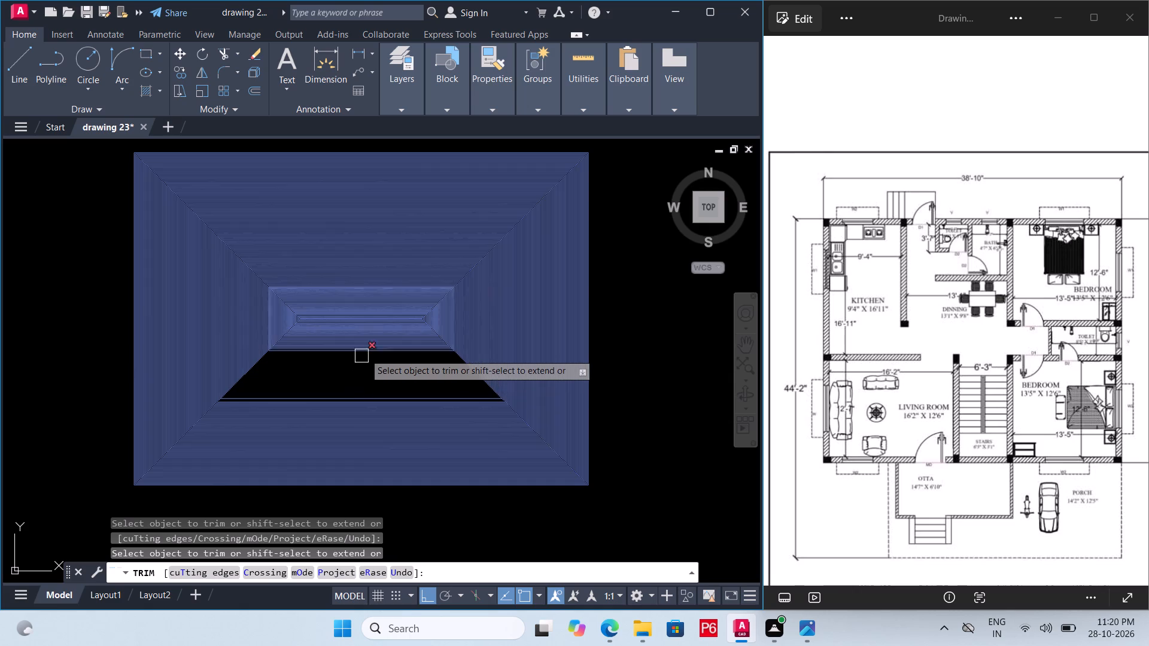
triple_click(364, 352)
click(369, 344)
triple_click(372, 339)
double_click(372, 339)
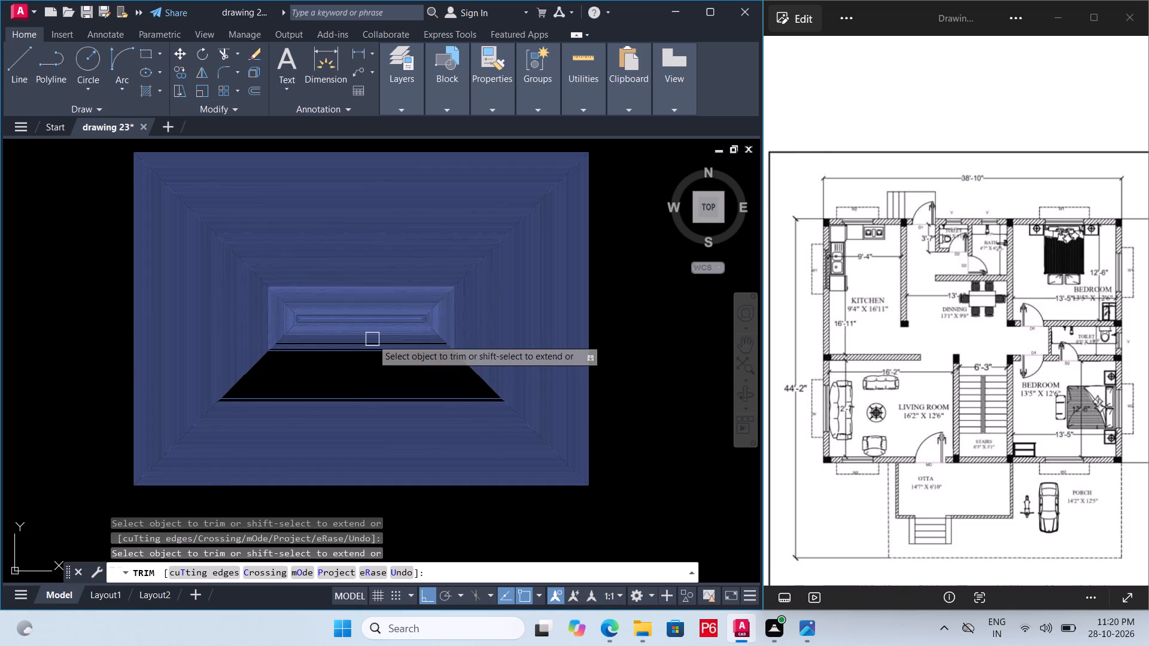
Trim individual bottom edges in the outer band, working from the cleared area down towards the outermost rectangle.
click(369, 400)
double_click(372, 408)
click(373, 412)
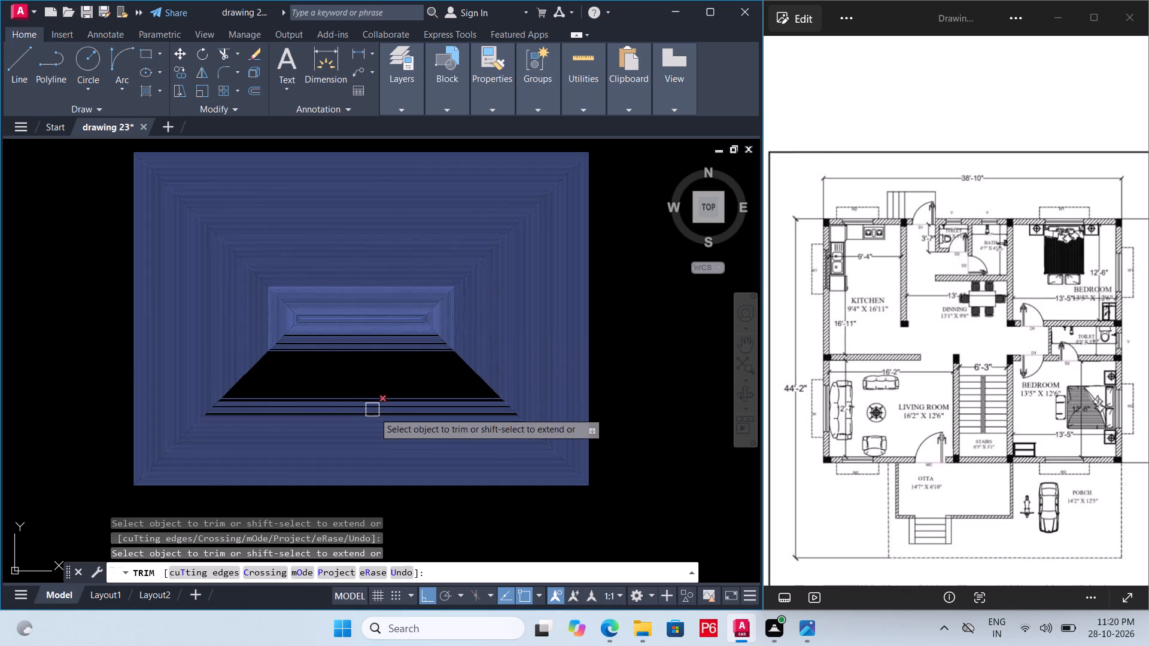
click(374, 416)
double_click(374, 421)
drag(375, 427, 375, 433)
double_click(375, 433)
double_click(375, 437)
double_click(375, 441)
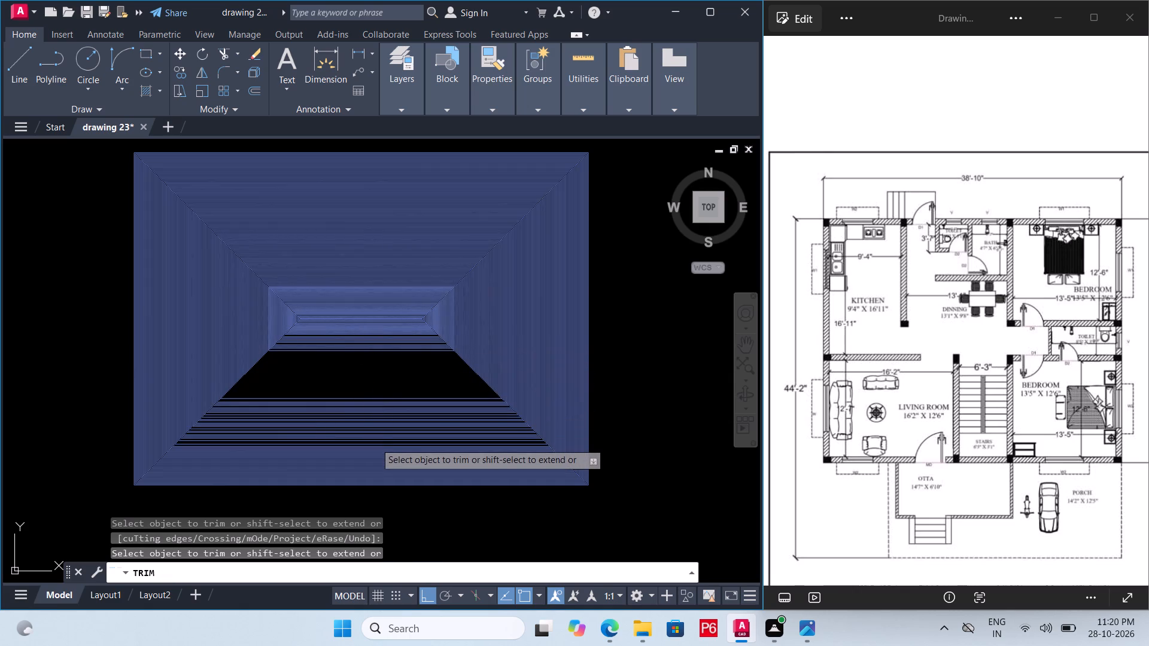
double_click(375, 447)
triple_click(375, 448)
double_click(375, 450)
double_click(375, 455)
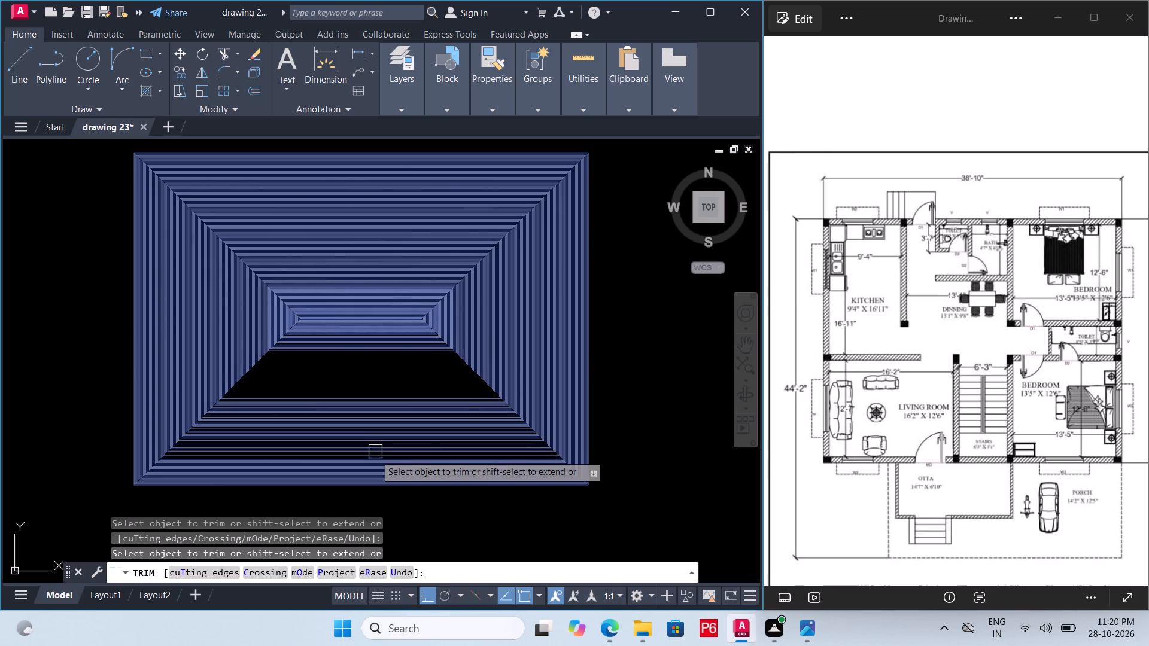
Continue trimming individual bottom edges down to the bottom side of the outermost rectangle.
drag(376, 457, 376, 462)
triple_click(376, 462)
click(376, 467)
triple_click(378, 470)
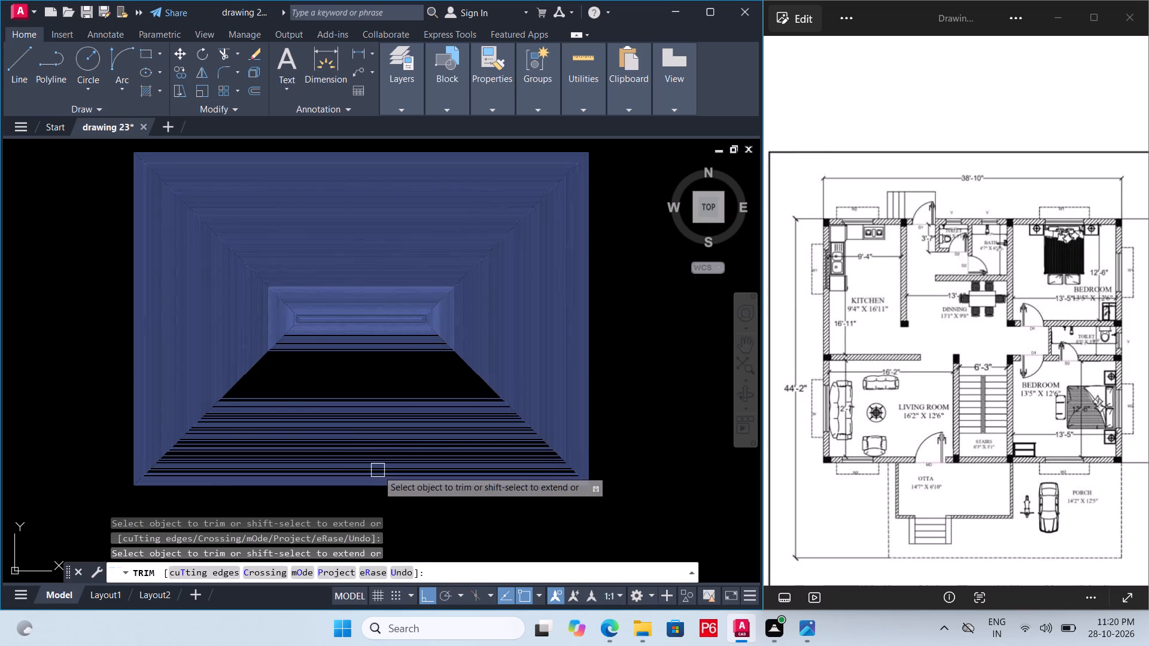
triple_click(378, 473)
double_click(378, 477)
click(378, 483)
click(378, 486)
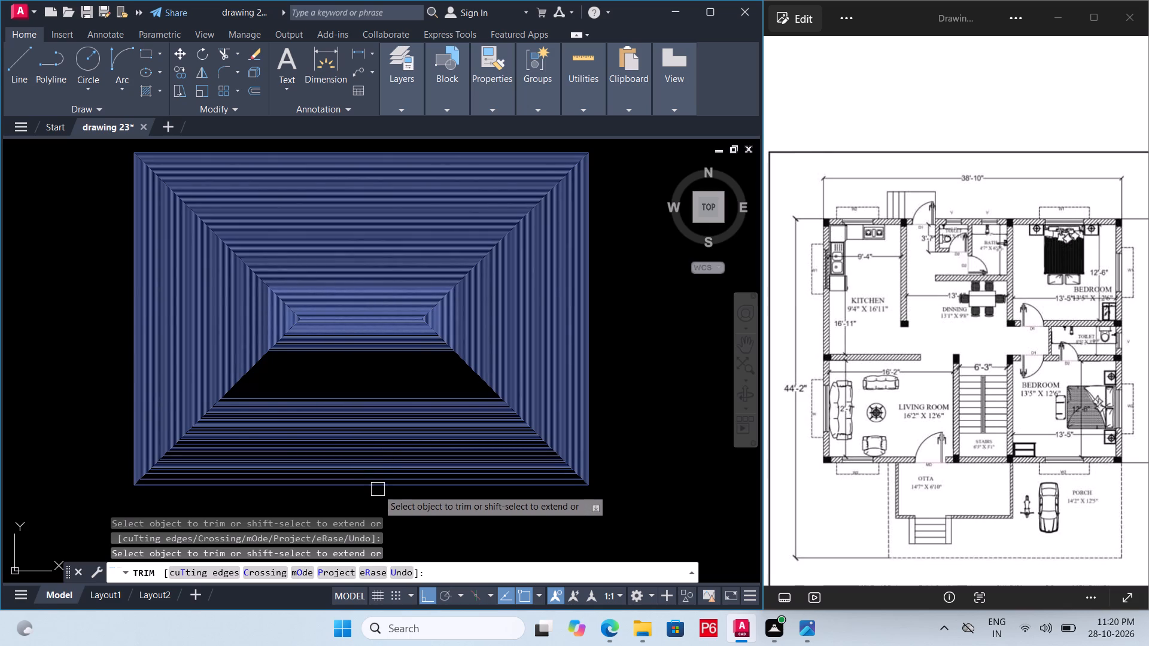
Fence-trim all remaining bottom edges from below the outermost rectangle up through the centre of the pattern.
double_click(378, 493)
click(378, 493)
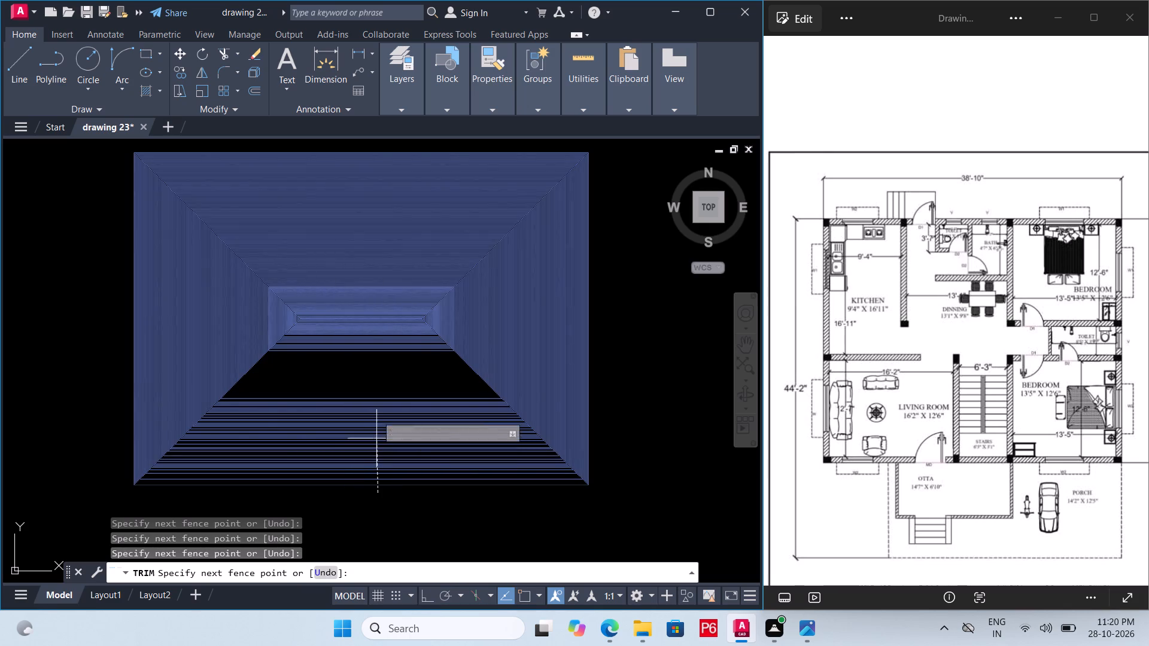
click(376, 373)
click(375, 368)
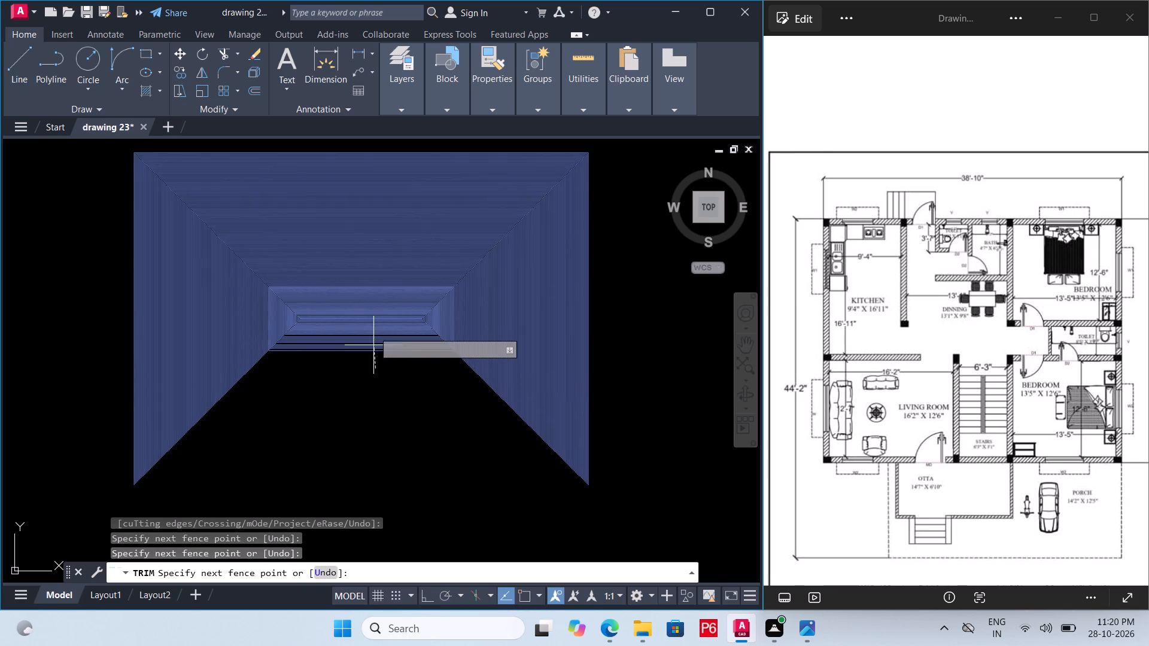
click(373, 308)
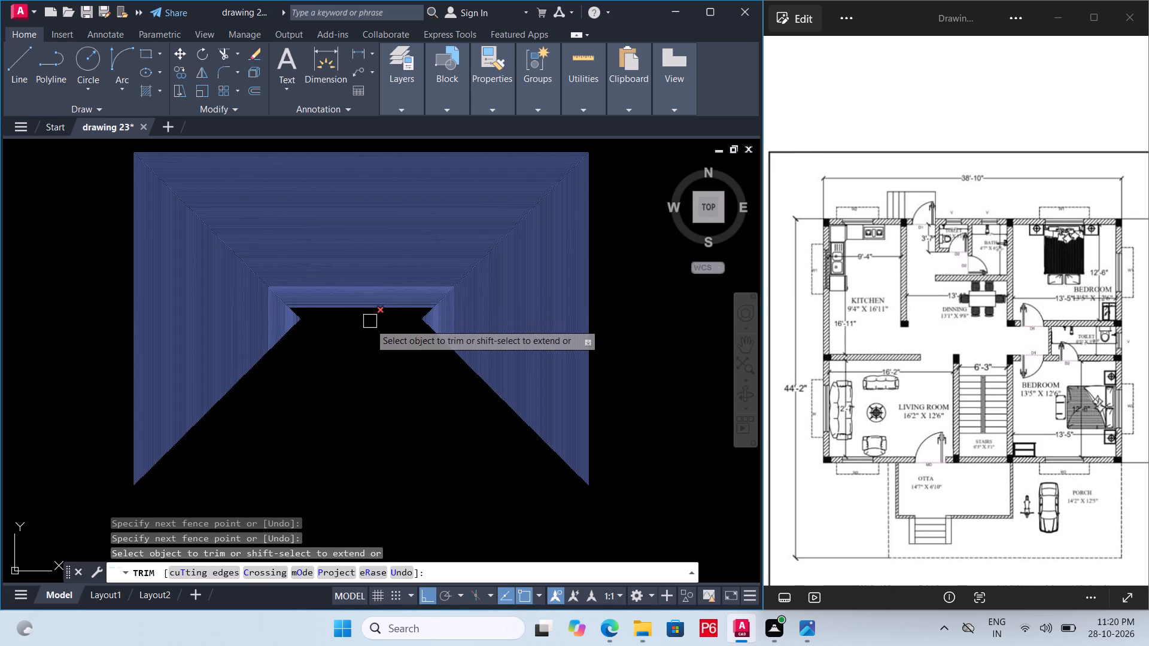
Fence-trim all the top edges from the centre out past the top side of the outermost rectangle.
click(370, 324)
click(387, 191)
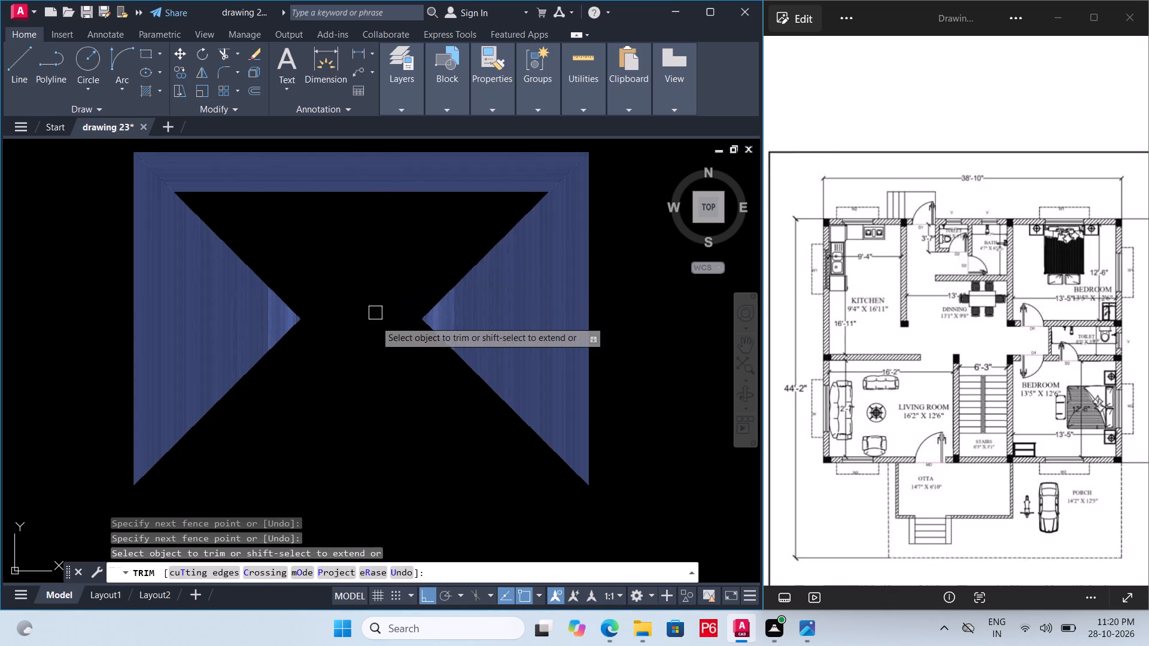
scroll(375, 341, down, 1)
click(382, 274)
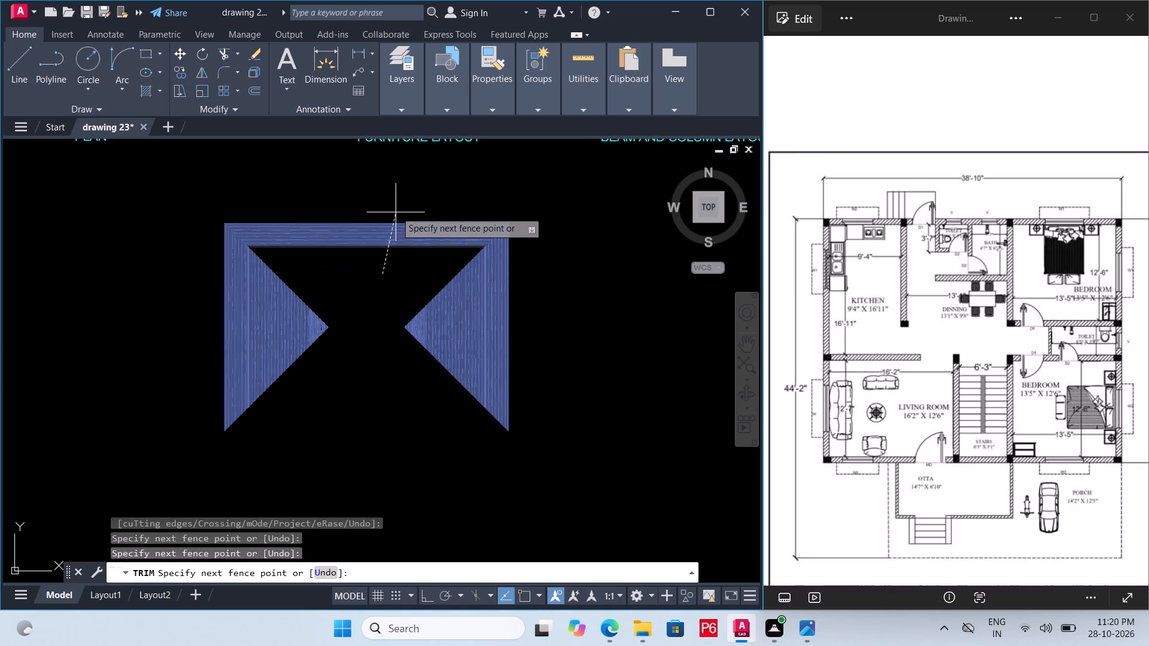
click(396, 211)
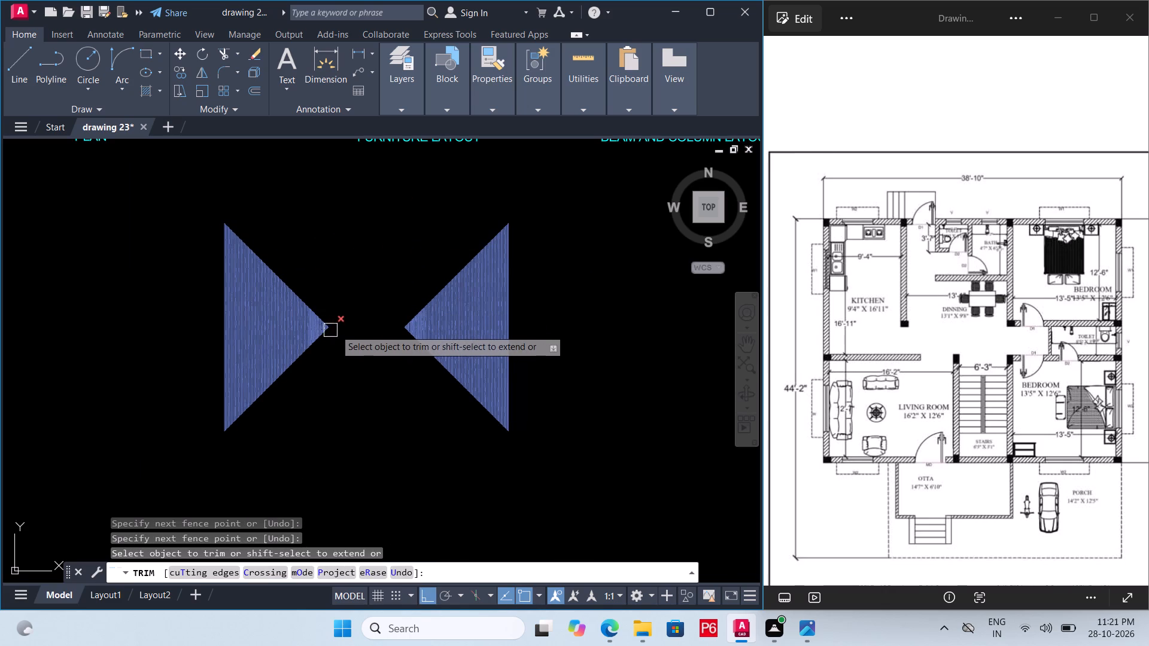
Fence-trim the left-hand triangle of vertical lines and pick off the tiny segments remaining at its inner tip.
click(338, 330)
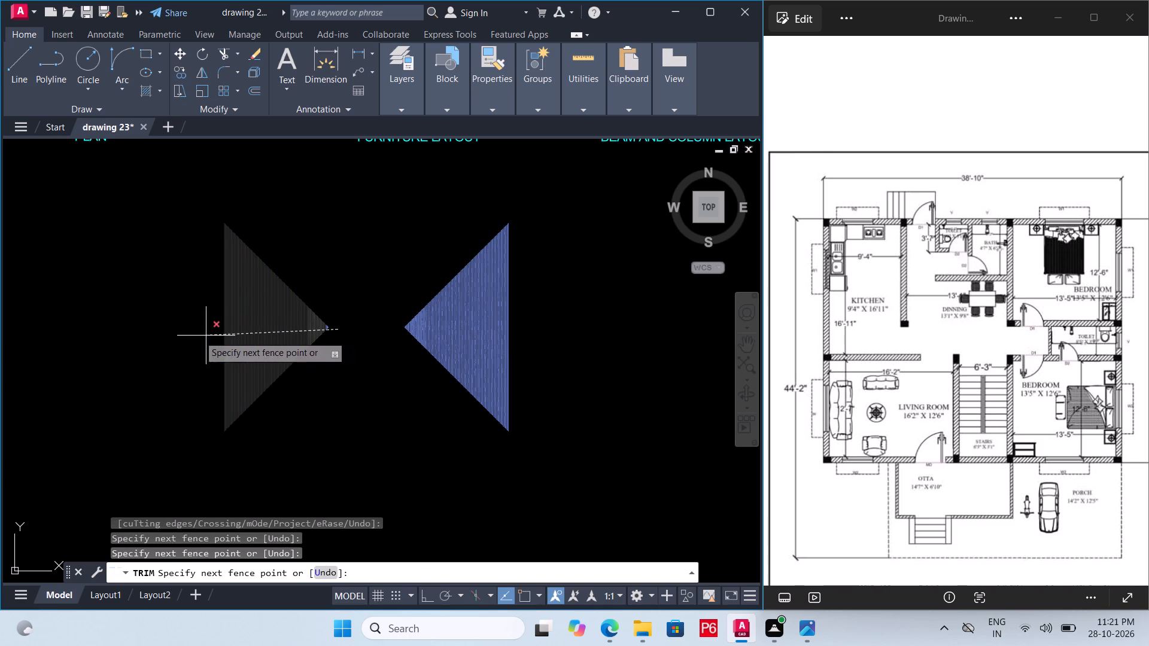
click(199, 336)
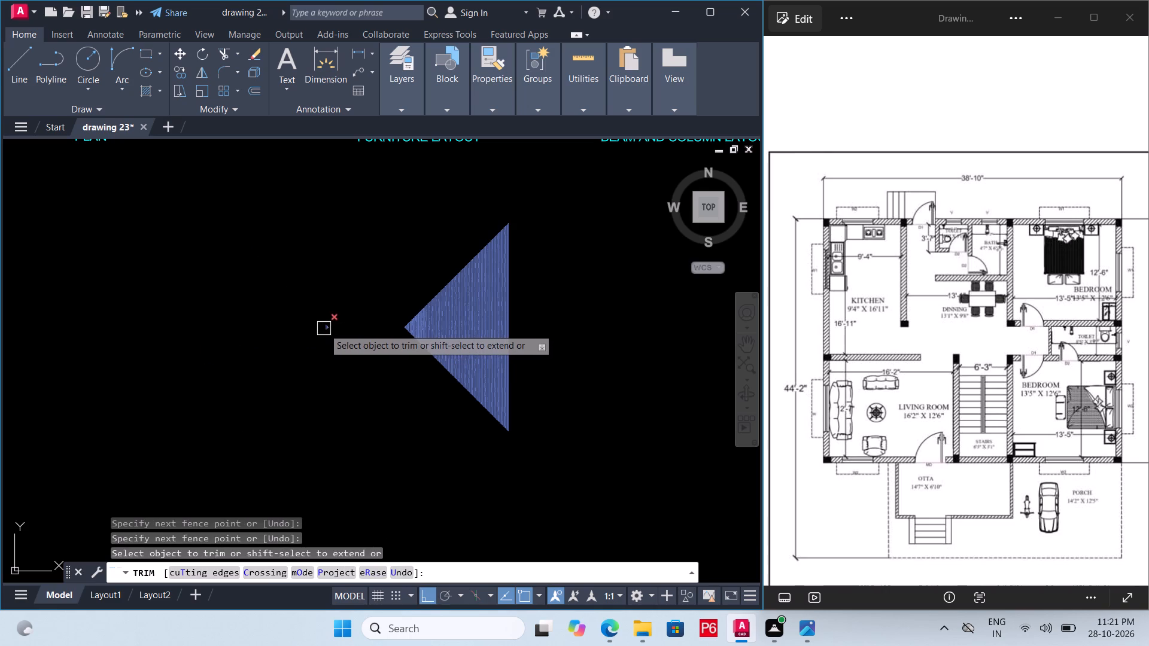
triple_click(324, 328)
triple_click(324, 328)
triple_click(324, 328)
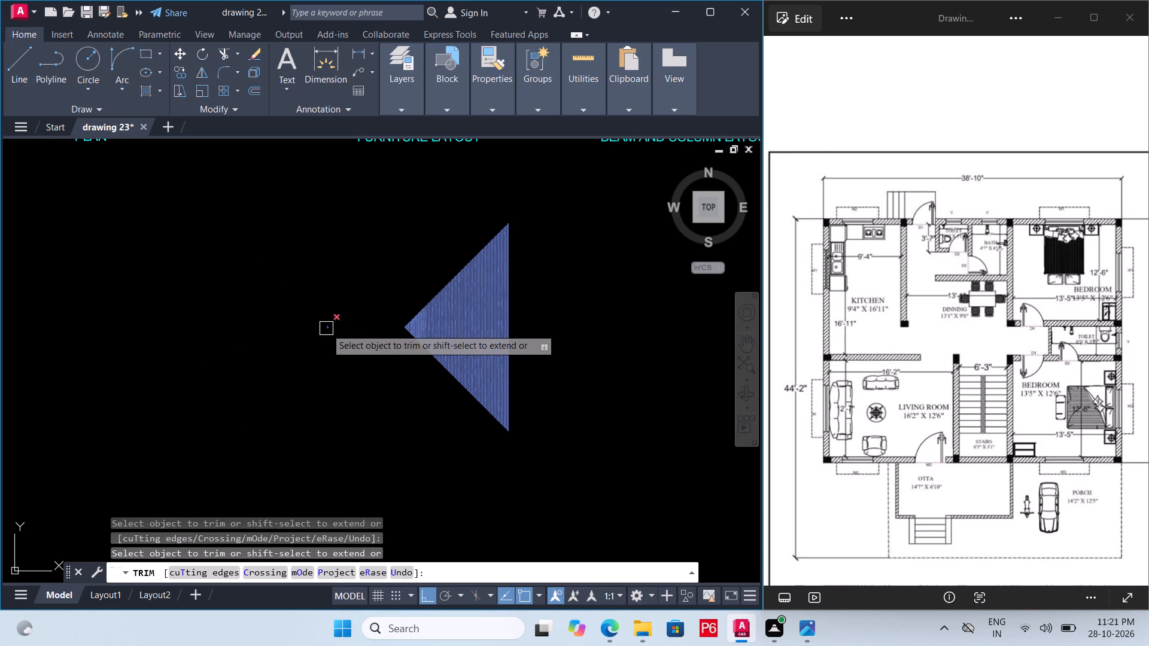
triple_click(326, 328)
Fence-trim the remaining right-hand triangle of vertical lines and pick off the tiny segments left at its inner tip.
click(329, 328)
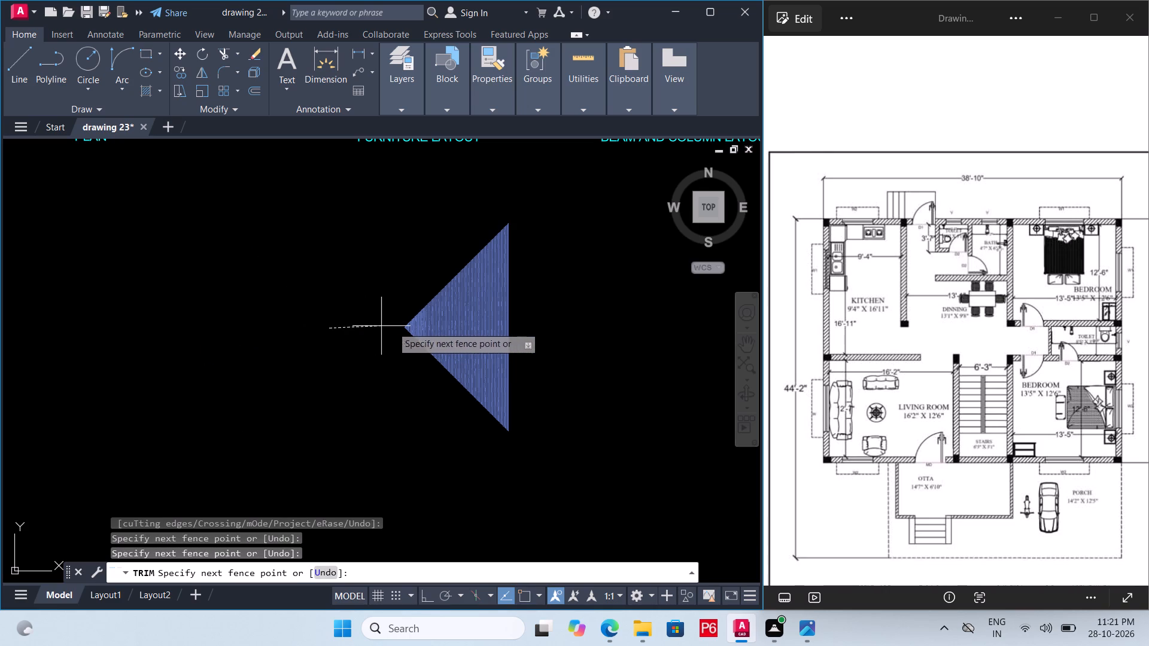
click(559, 315)
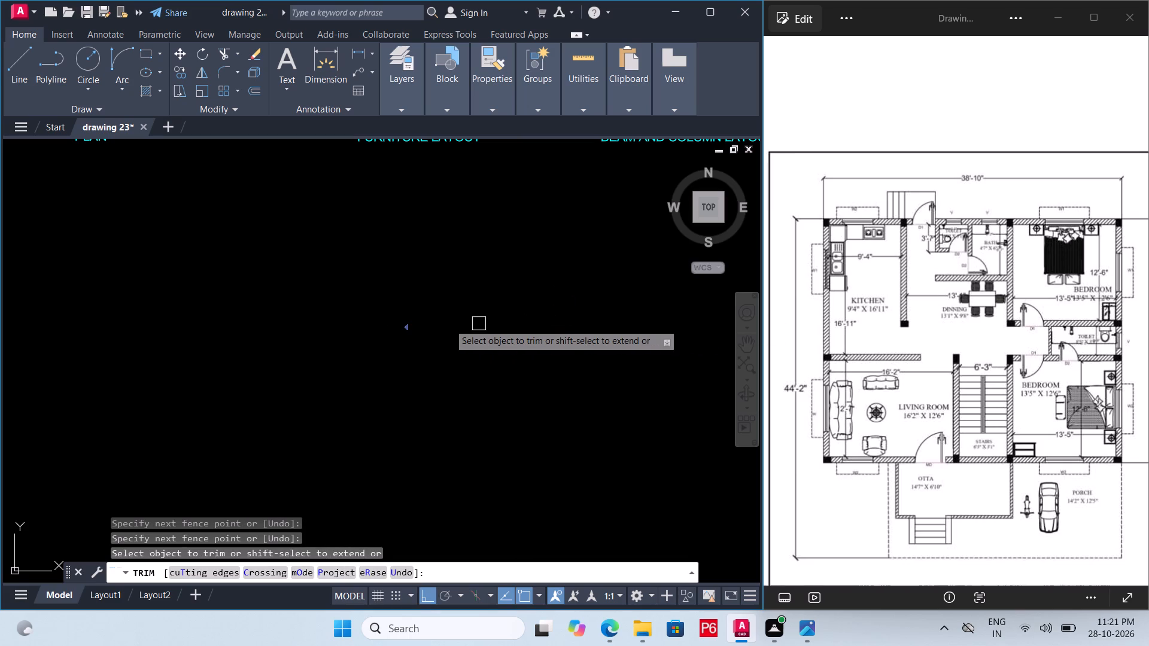
click(400, 325)
triple_click(405, 325)
click(405, 325)
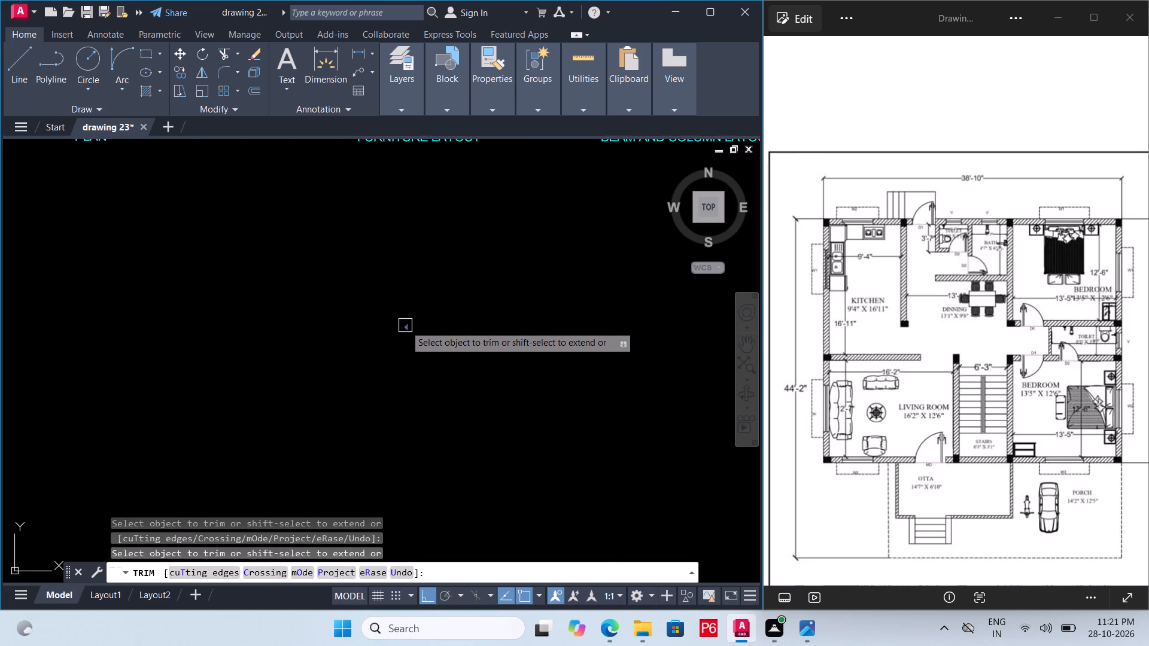
triple_click(405, 325)
triple_click(405, 325)
triple_click(405, 325)
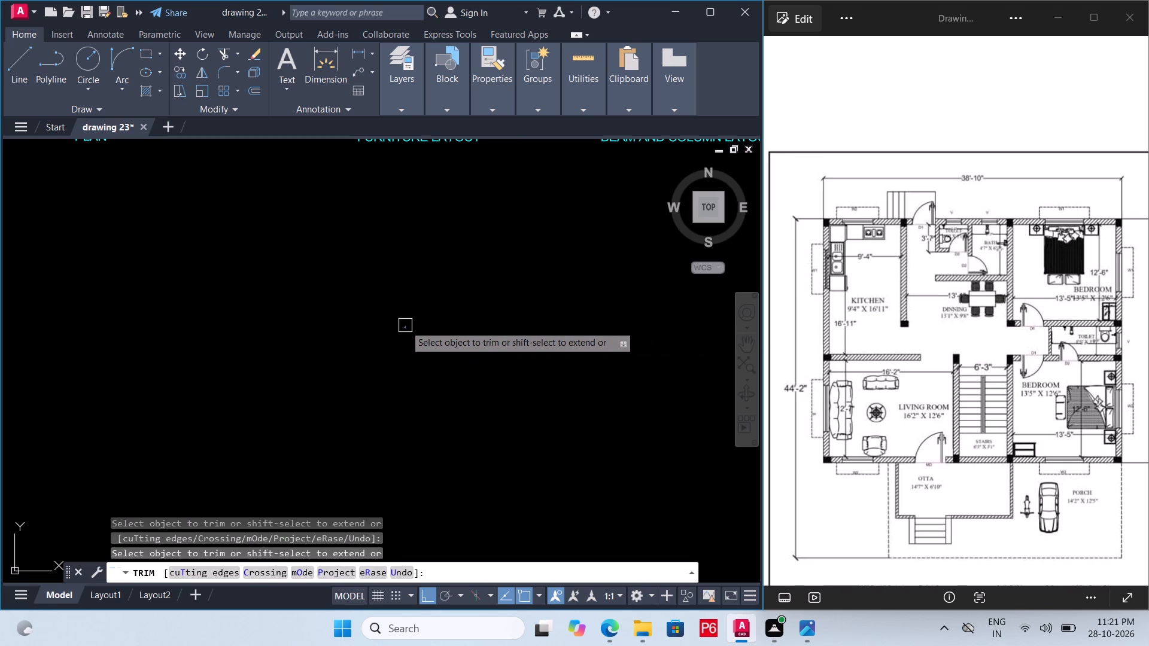
double_click(400, 332)
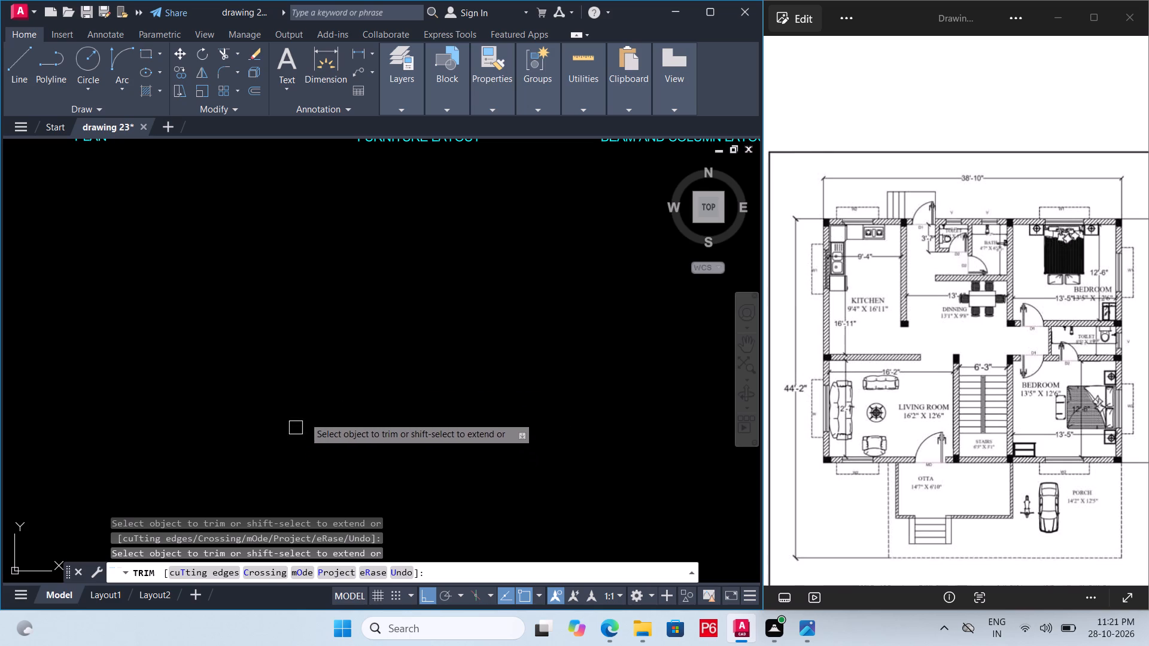
click(236, 378)
click(337, 399)
click(315, 382)
Save drawing 23 with the concentric rectangles cleared.
key(ctrl+s)
key(ctrl+s)
key(ctrl+s)
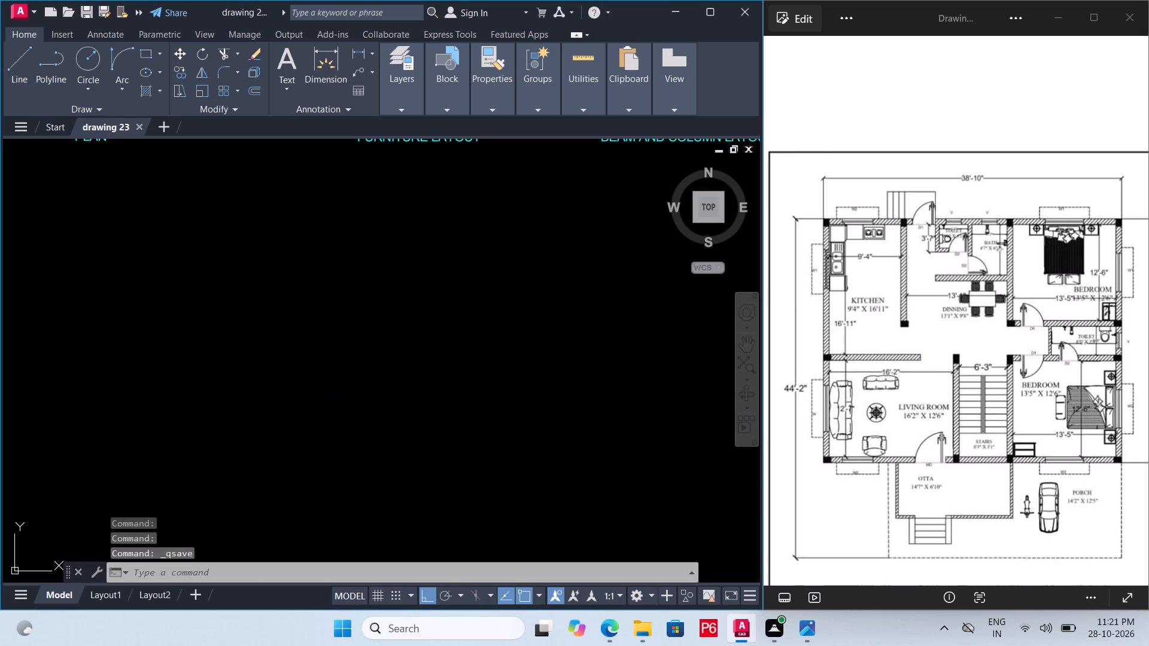
key(ctrl+s)
key(ctrl+s)
key(ctrl+s)
key(ctrl+s)
key(ctrl+s)
key(ctrl+s)
key(ctrl+s)
key(ctrl+s)
key(ctrl+s)
key(ctrl+s)
key(ctrl+s)
key(ctrl+s)
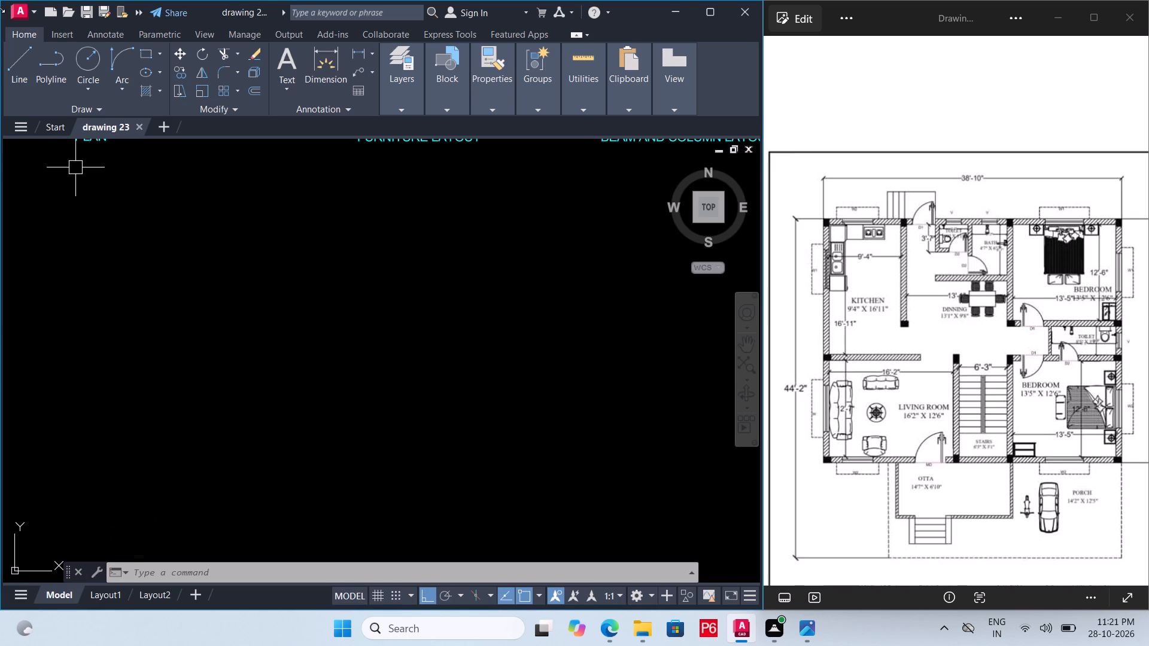
Enlarge the drawing window from its half-screen size to fill the whole screen.
drag(0, 0, 11, 29)
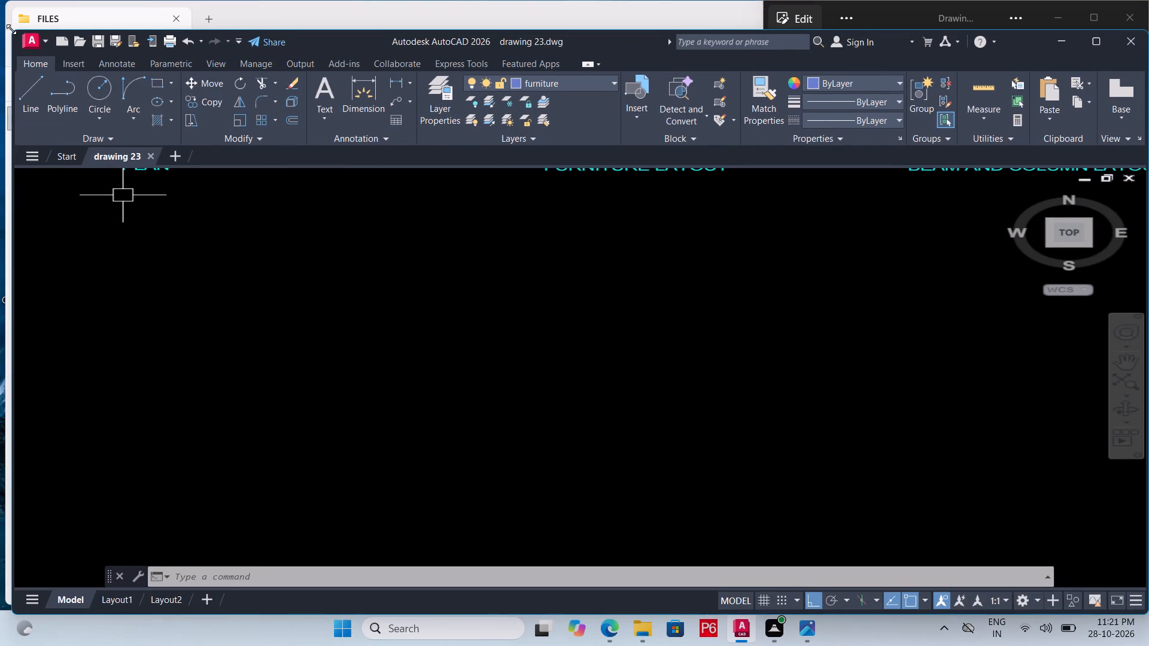
drag(11, 29, 96, 11)
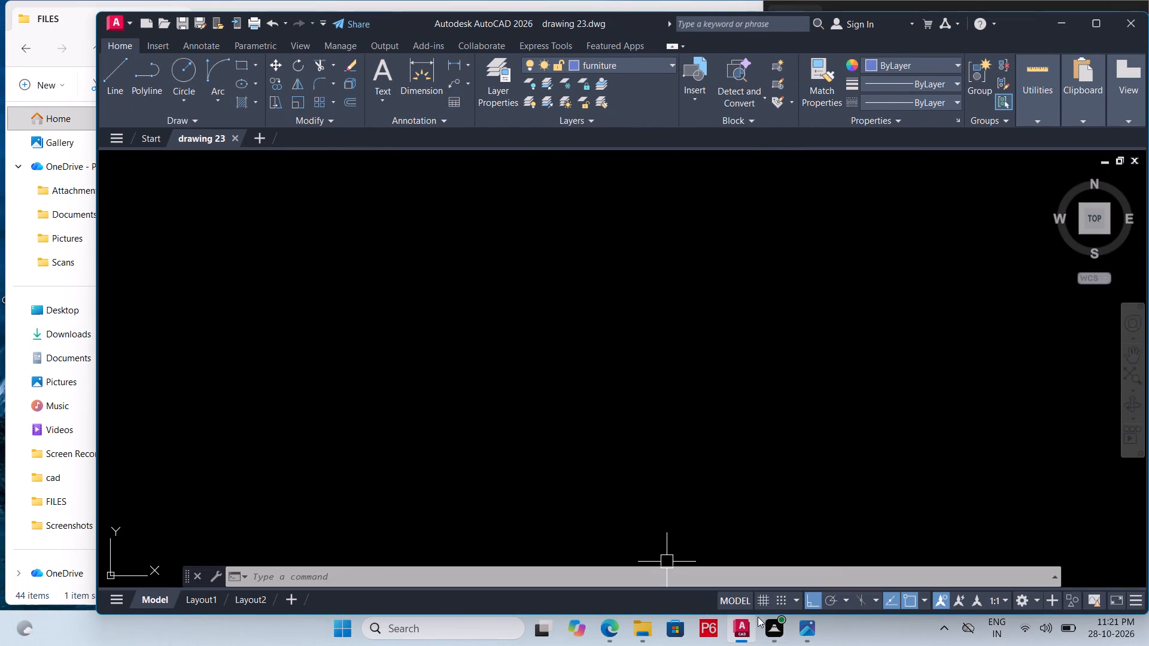
click(735, 635)
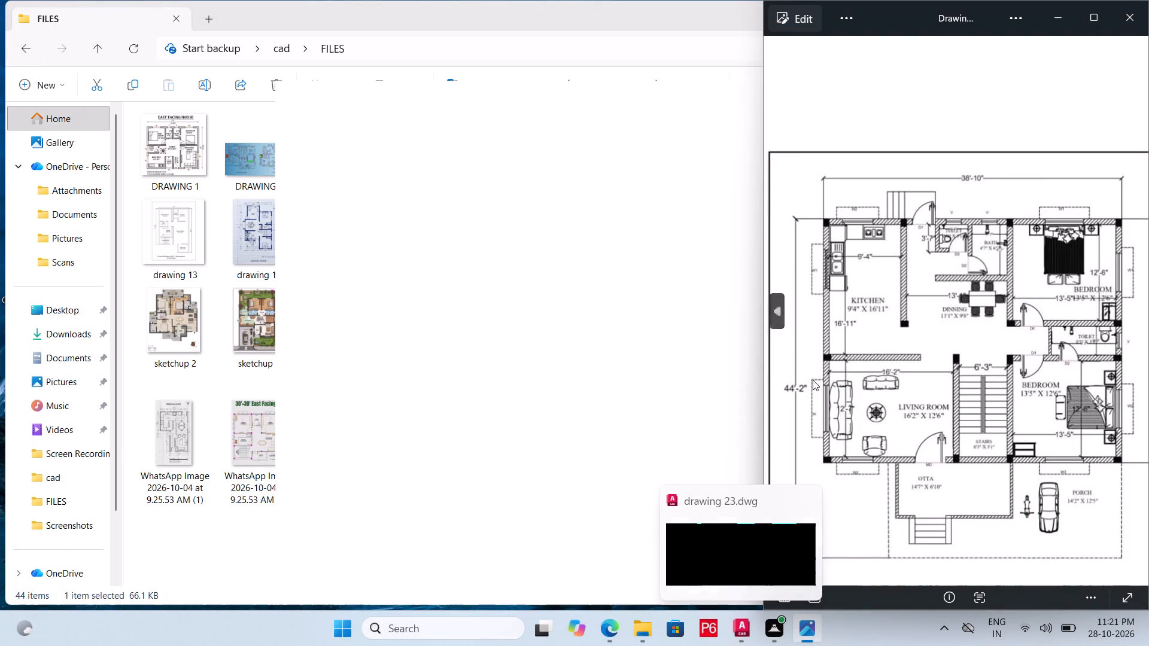
click(738, 628)
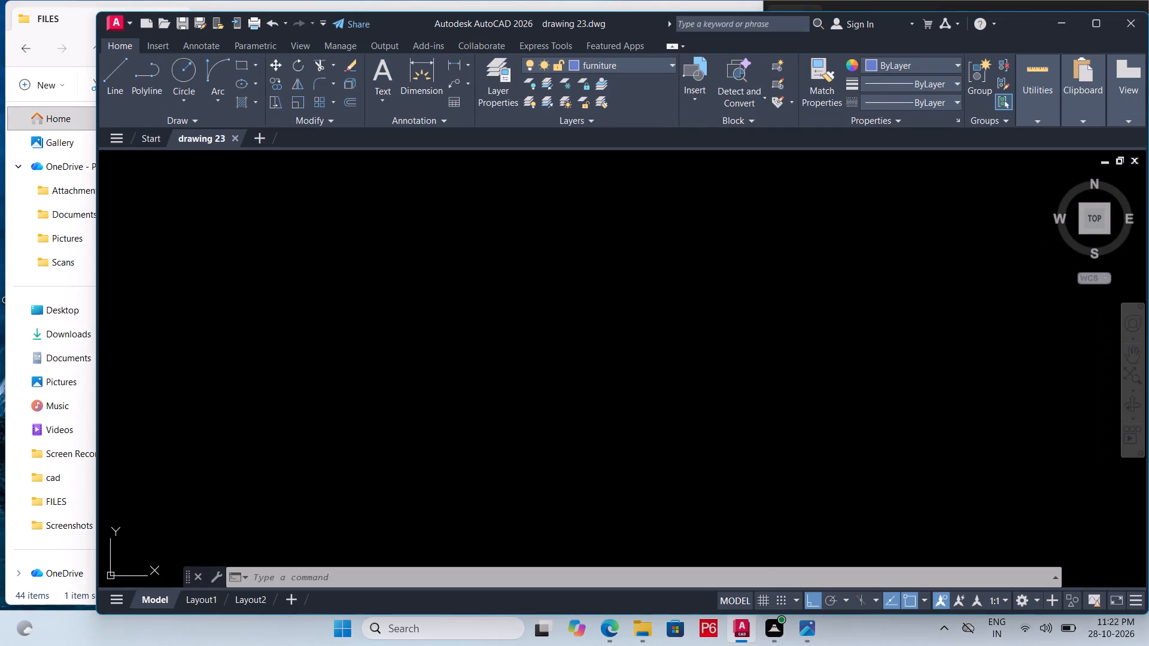
click(1102, 22)
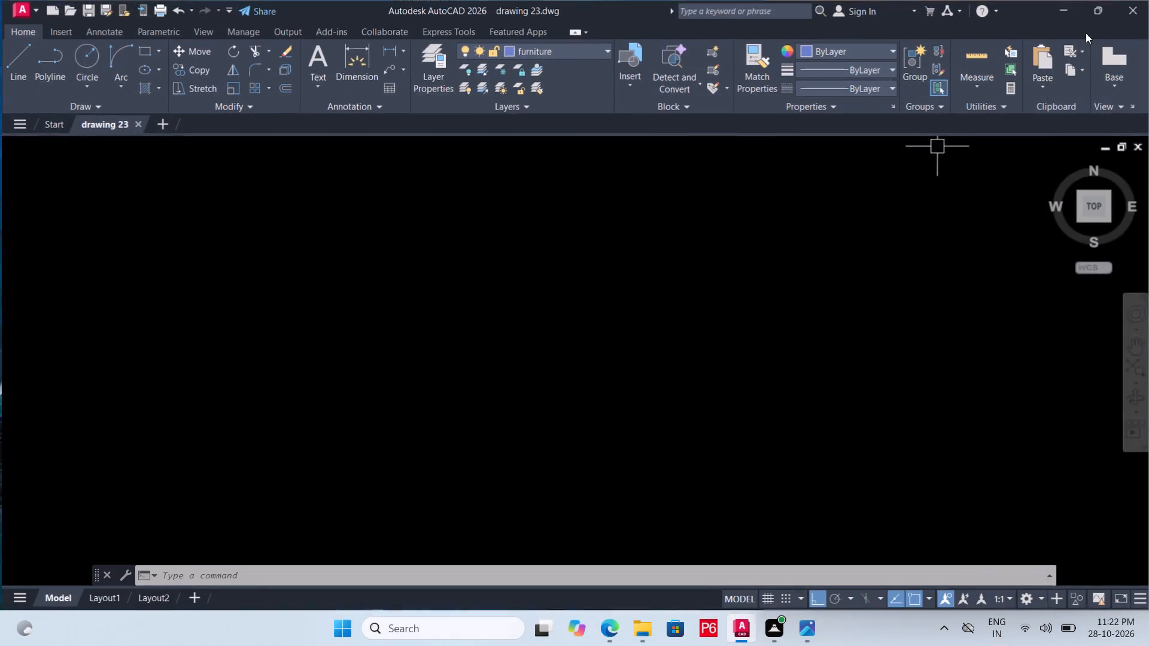
Save drawing 23 again with the plan, furniture layout and beam and column layout all in view.
scroll(527, 351, down, 2)
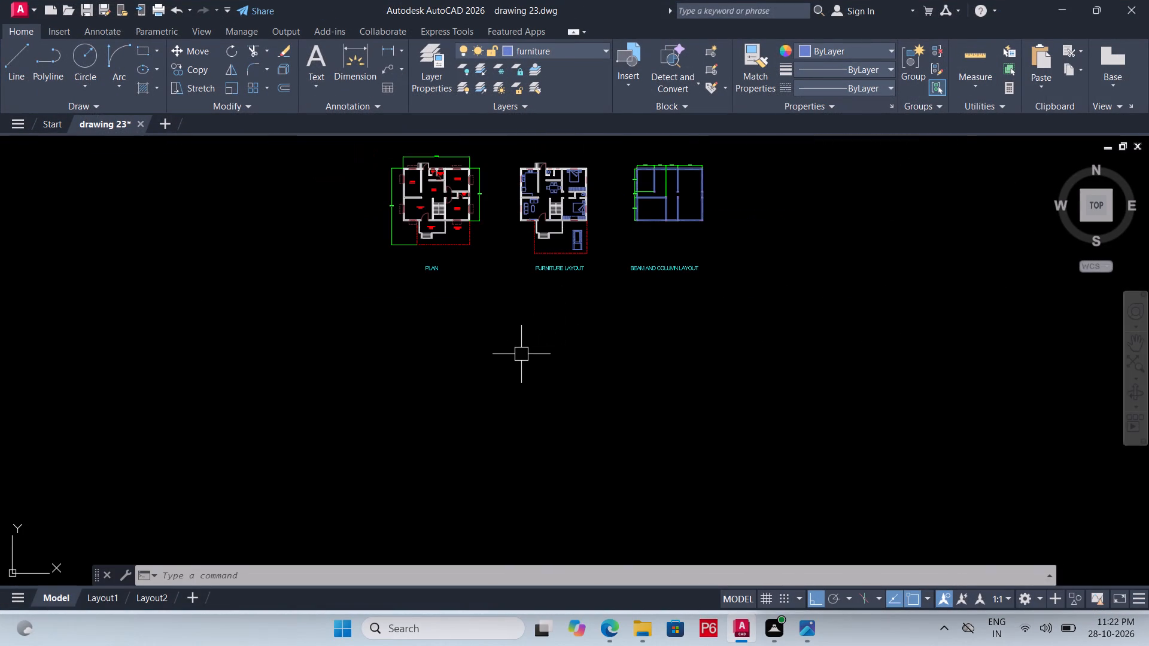
key(ctrl+s)
key(ctrl+s)
key(ctrl+s)
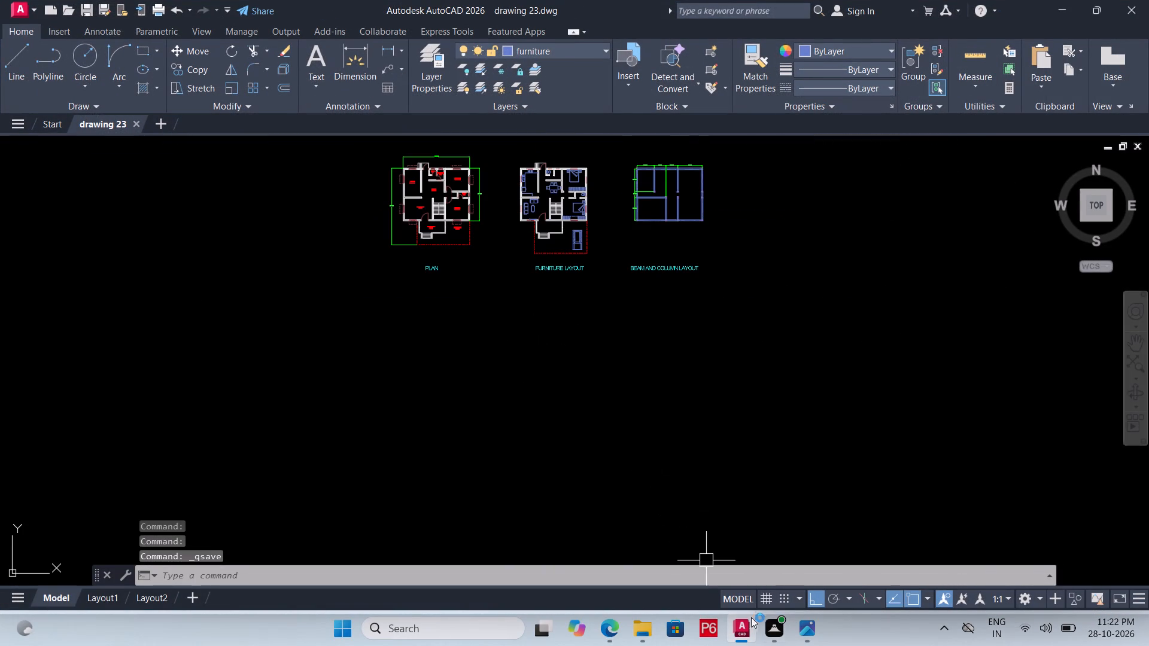
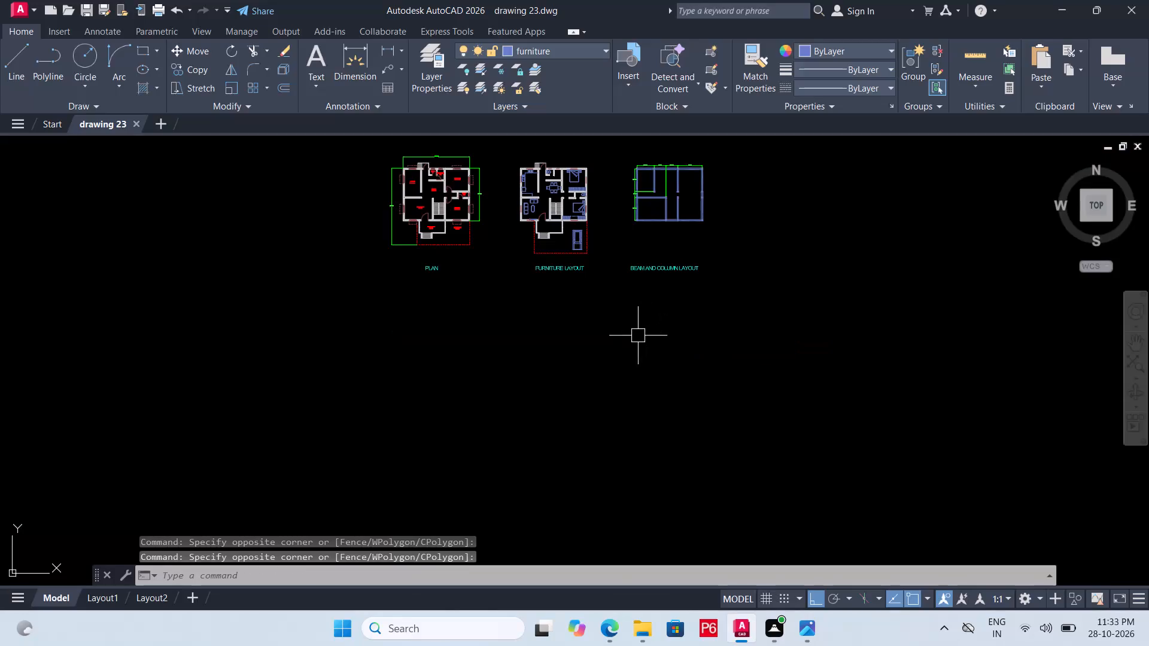
Save drawing 23 again.
key(ctrl+s)
key(ctrl+s)
key(ctrl+s)
key(ctrl+s)
key(ctrl+s)
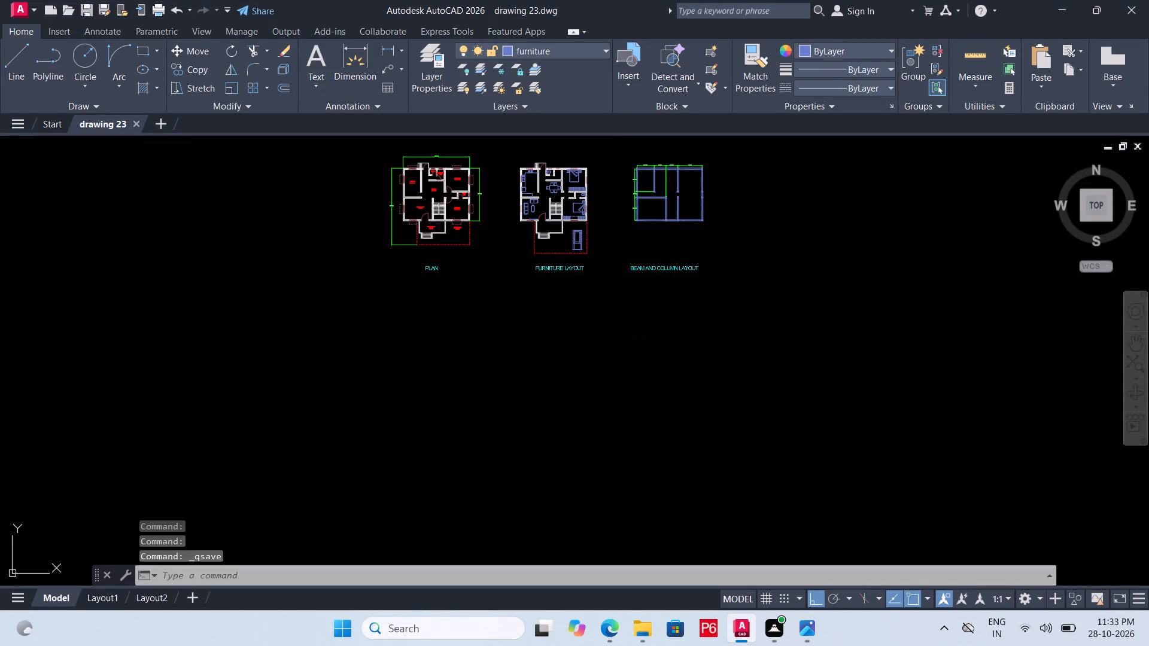
key(ctrl+s)
Draw a ray straight down from the lower-left outer wall corner of the plan, beside the living room's front window.
scroll(478, 249, up, 5)
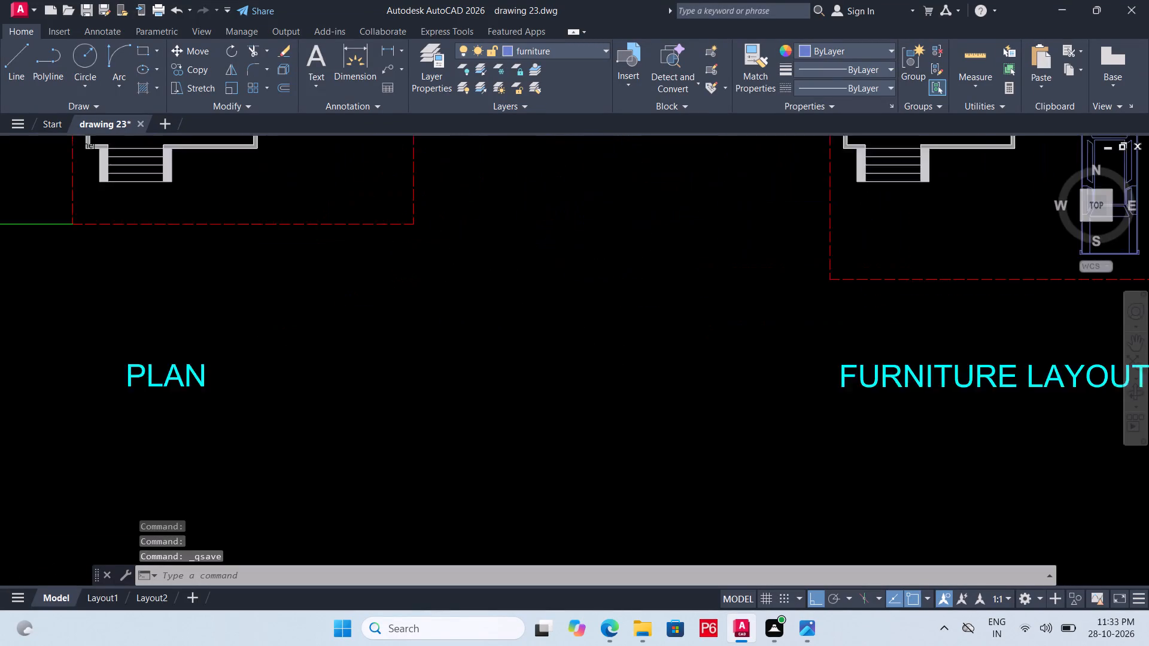
scroll(492, 255, up, 1)
scroll(597, 300, down, 4)
scroll(411, 220, up, 4)
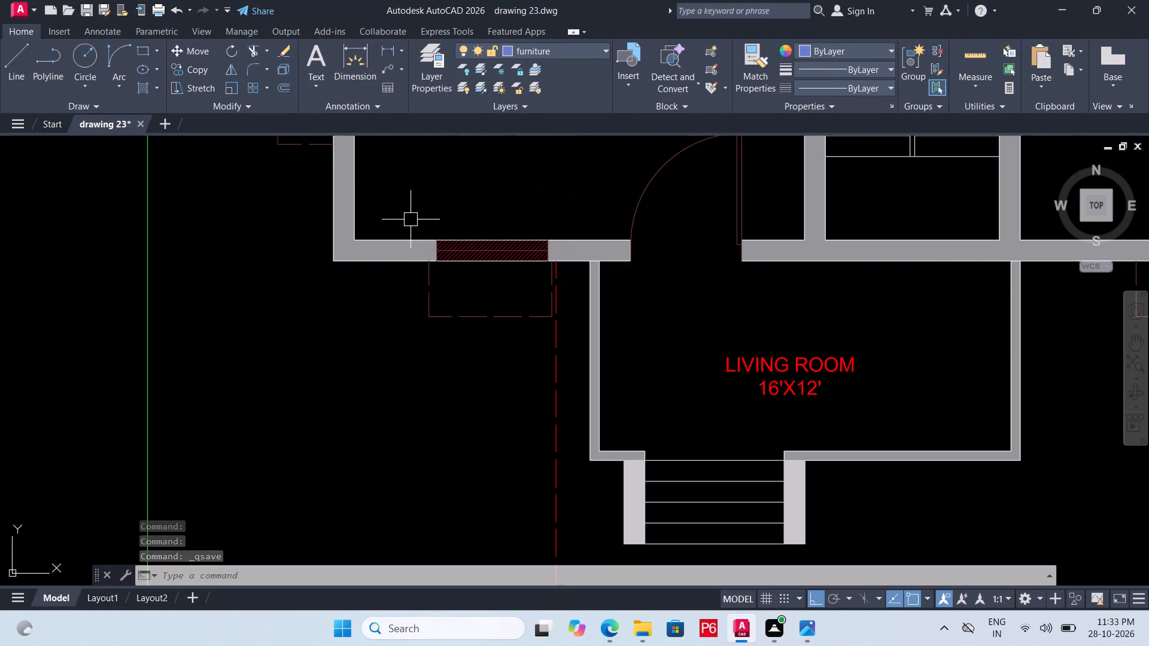
text(RA)
key(y)
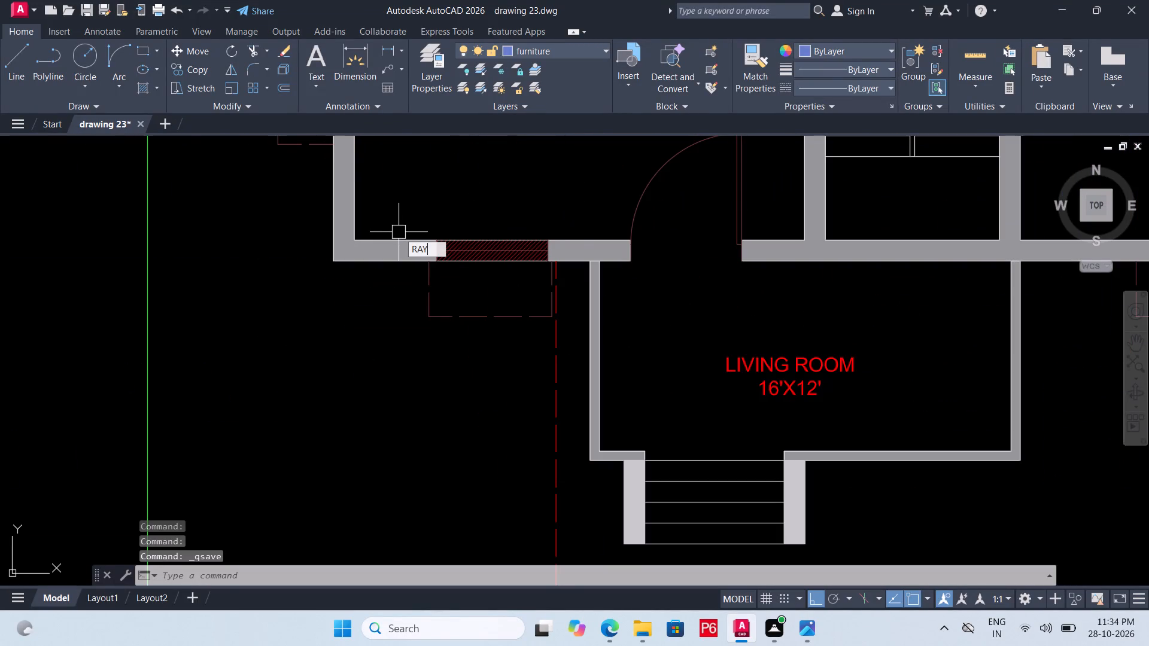
key(space)
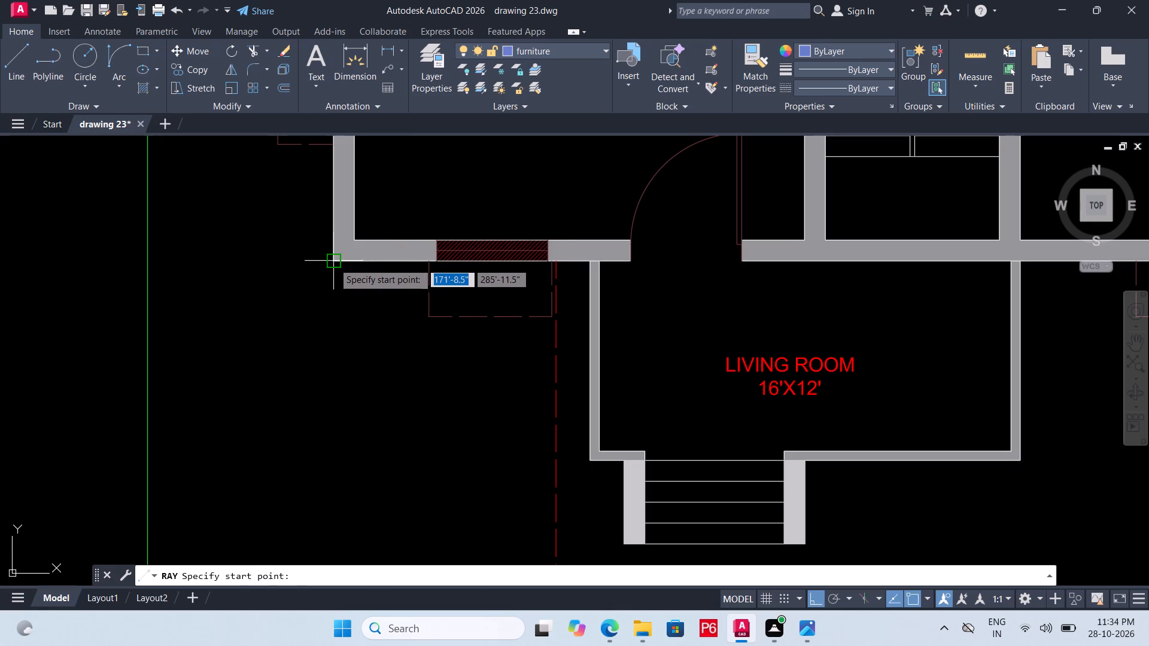
click(333, 263)
click(338, 340)
key(space)
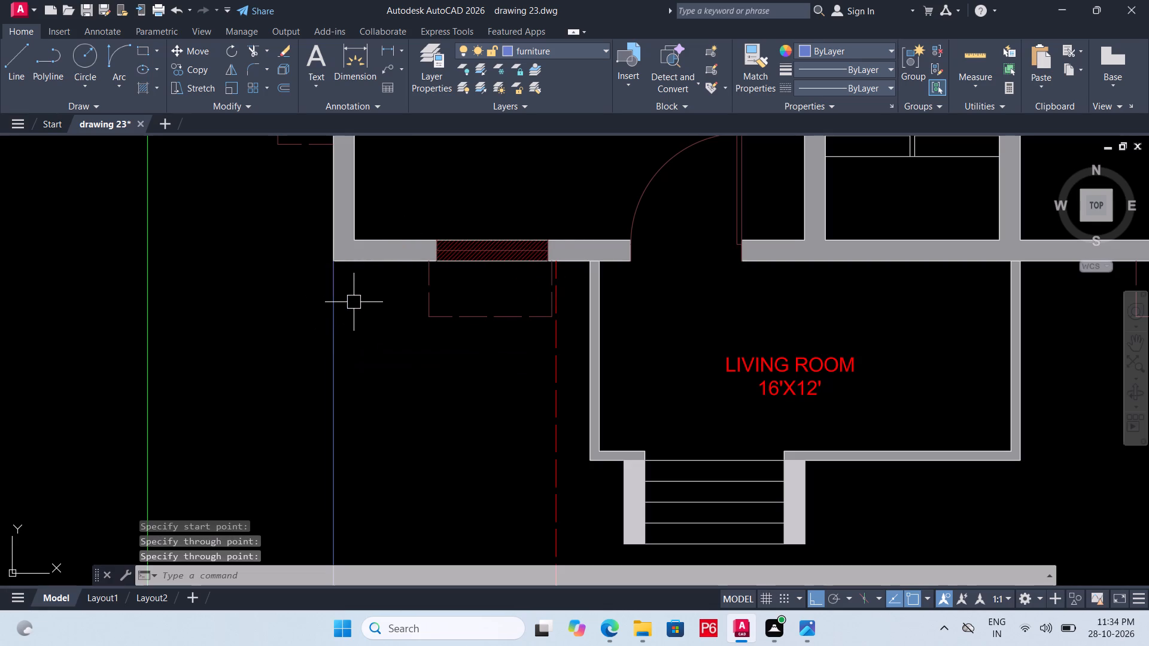
Draw two rays straight down from the two lower corners of the living room's front window in the plan.
key(space)
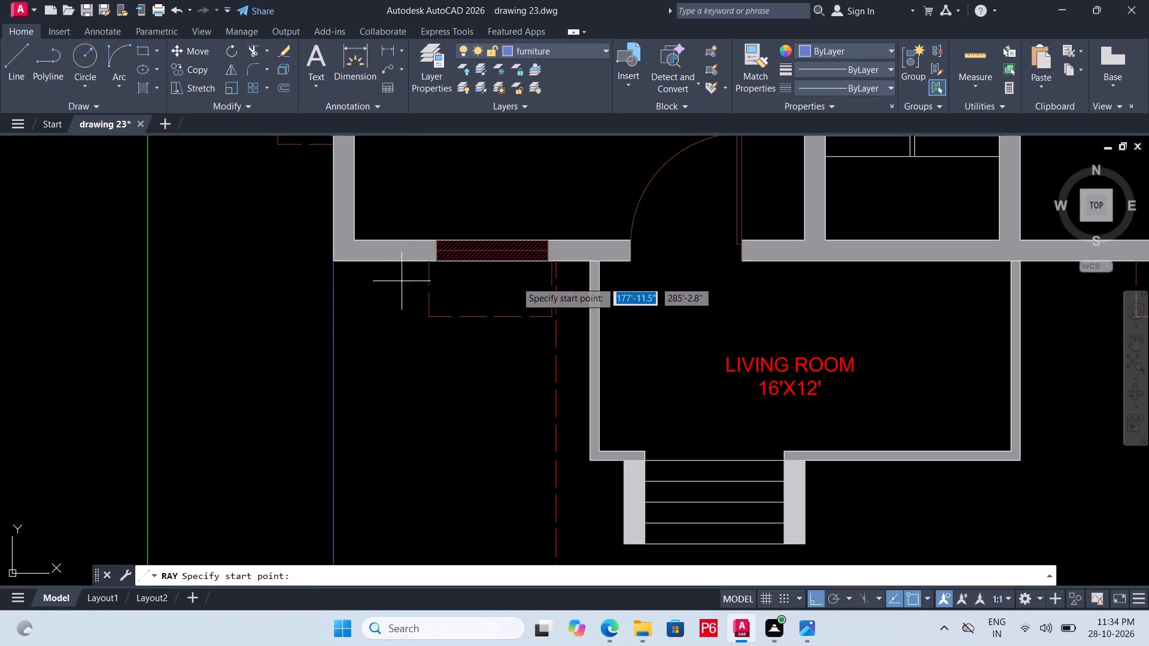
scroll(460, 273, up, 2)
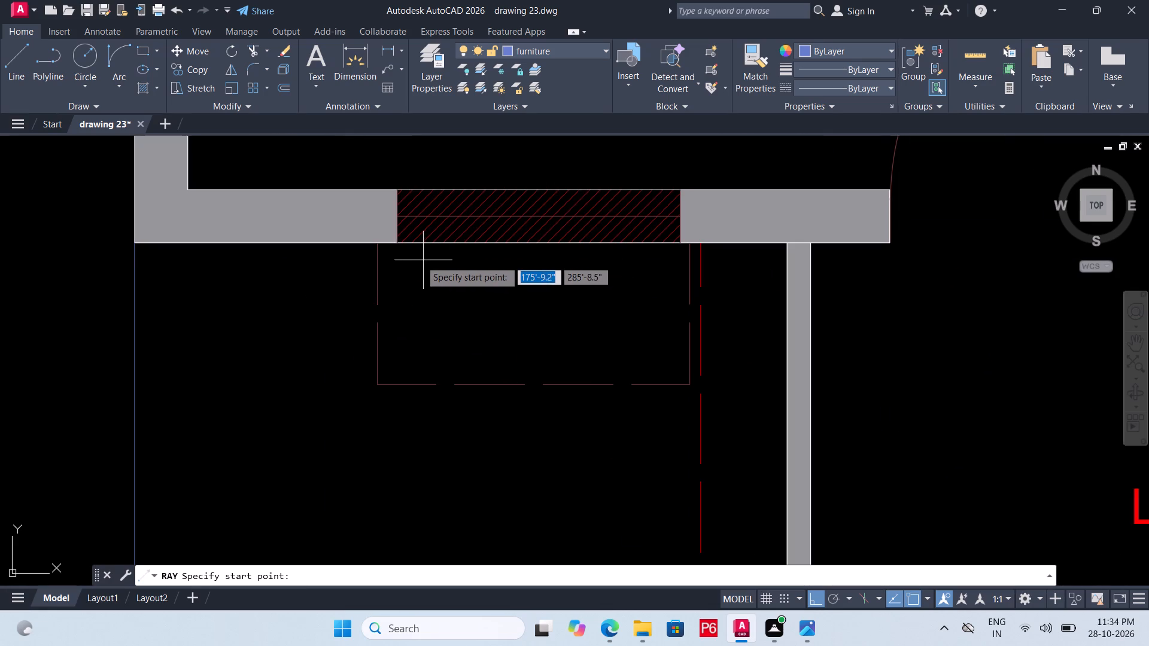
text(RAY)
key(space)
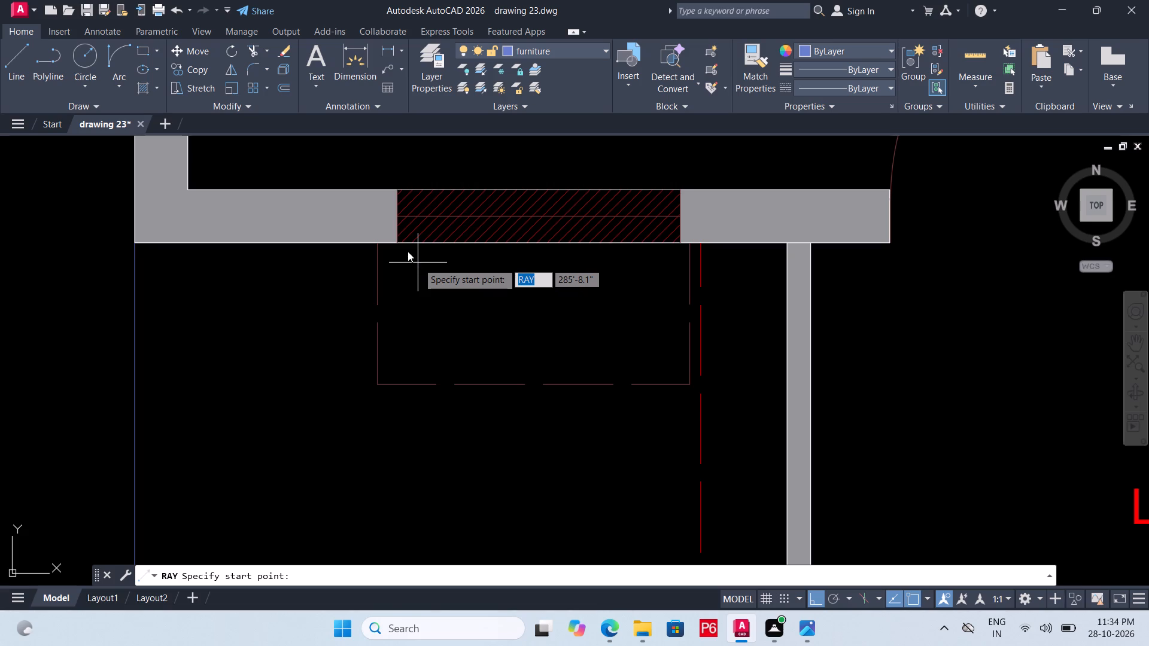
key(Escape)
key(space)
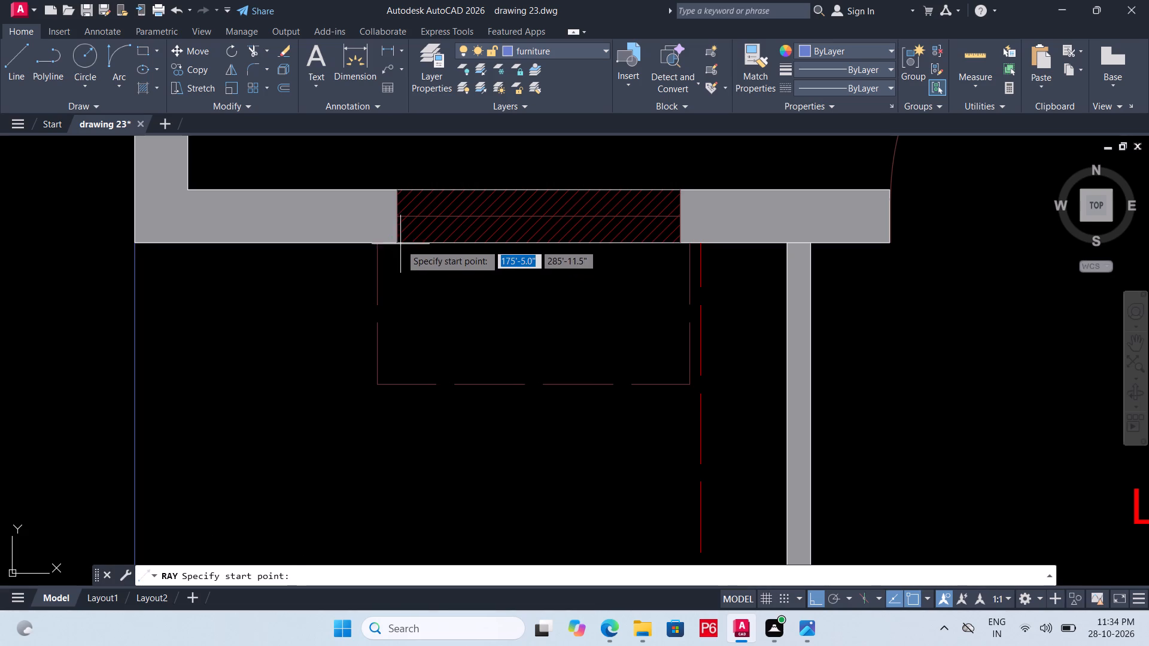
click(400, 244)
click(399, 301)
key(space)
key(space)
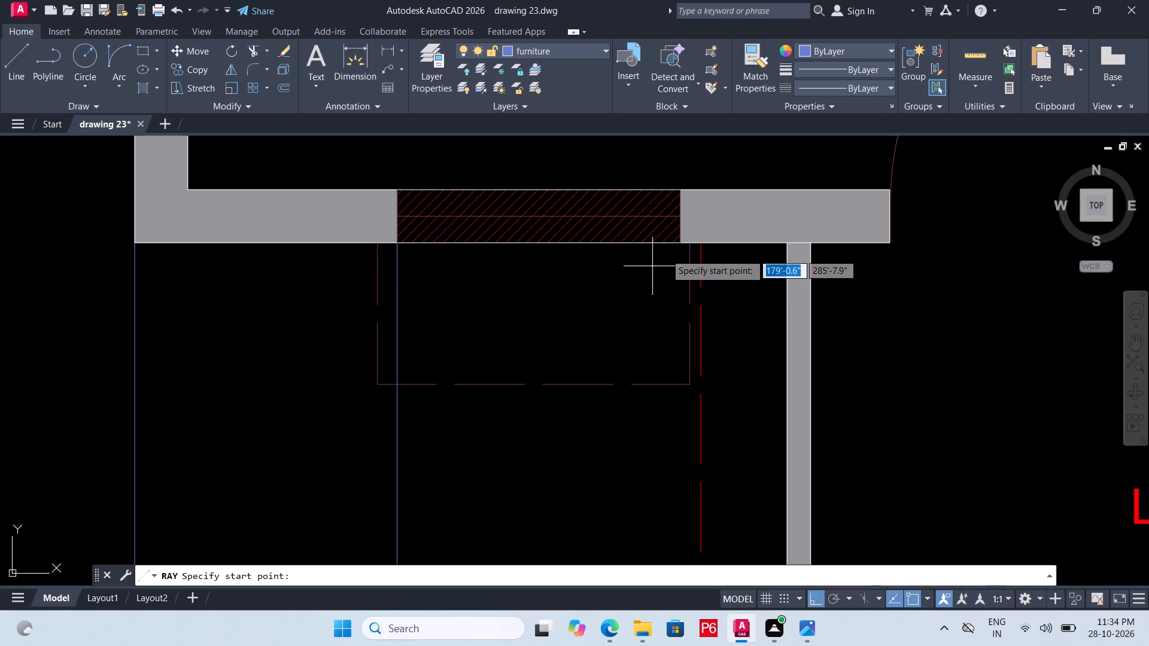
click(682, 243)
click(671, 295)
key(space)
Draw two rays straight down from the outer and inner faces of the front projecting room's left wall.
scroll(501, 270, down, 2)
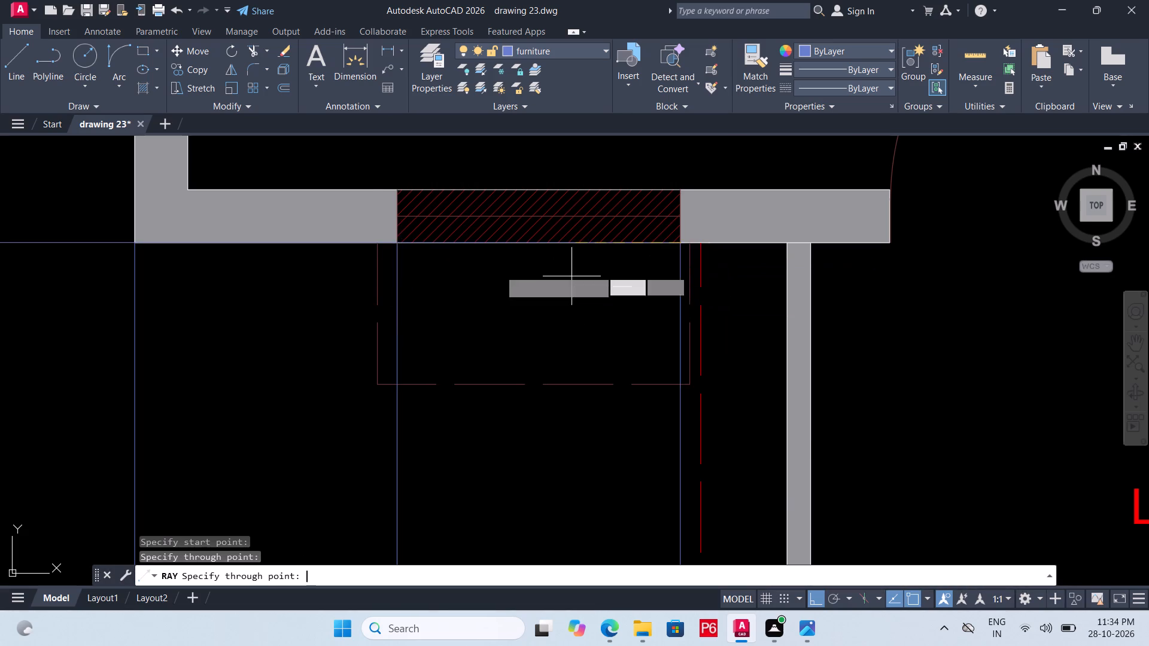
key(space)
scroll(555, 230, down, 3)
scroll(609, 322, up, 4)
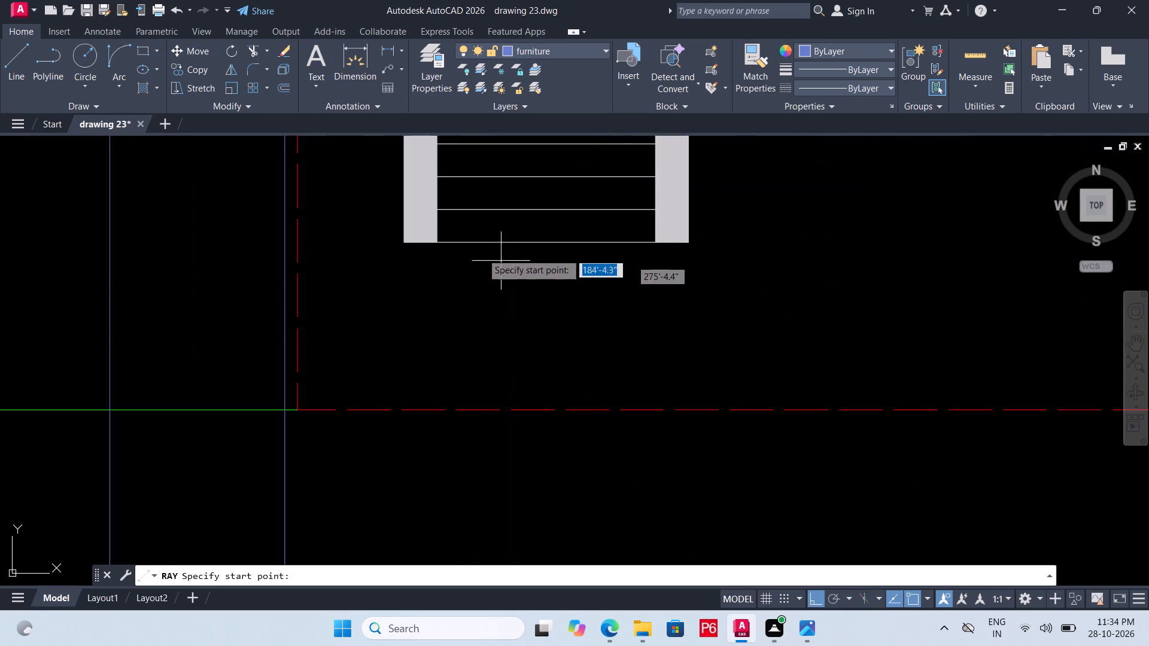
scroll(586, 358, down, 3)
scroll(514, 296, up, 4)
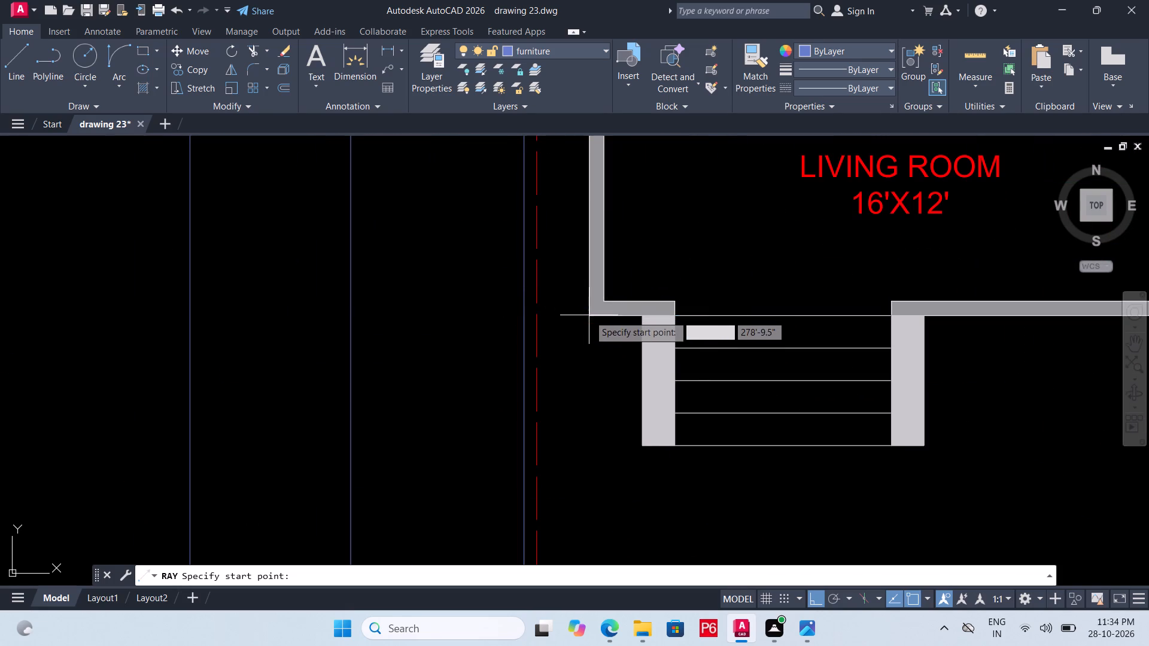
click(589, 316)
click(598, 373)
key(space)
key(space)
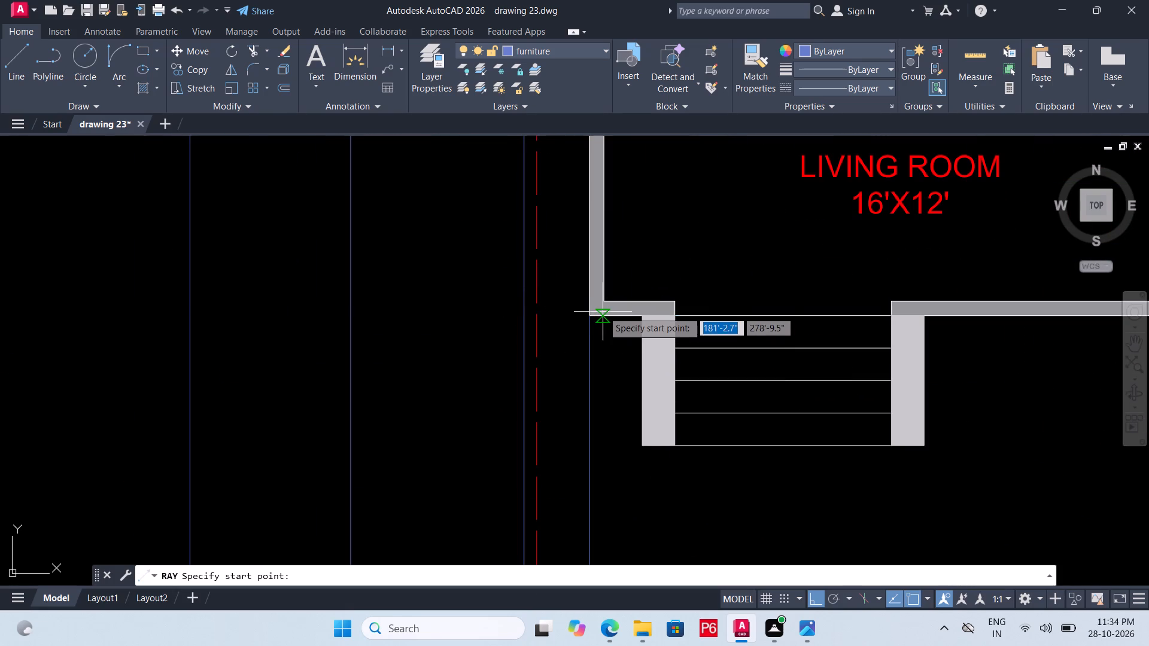
click(603, 302)
click(607, 386)
key(space)
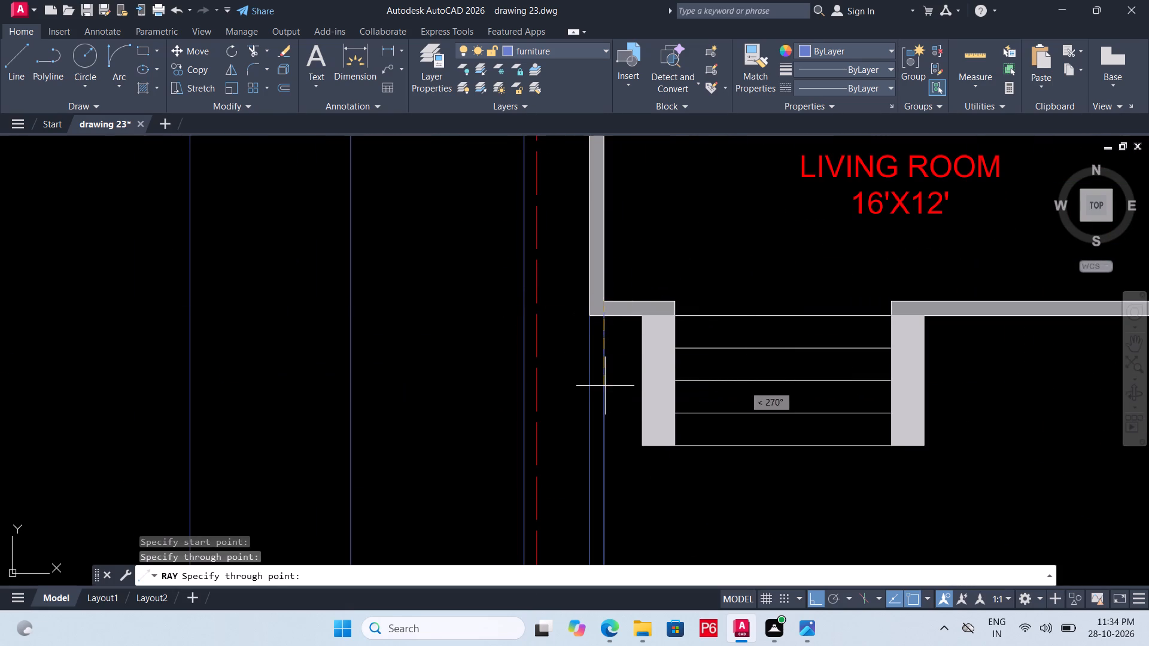
Draw two rays straight down from the outer and inner bottom corners of the entrance steps' left side wall.
key(space)
scroll(543, 375, down, 1)
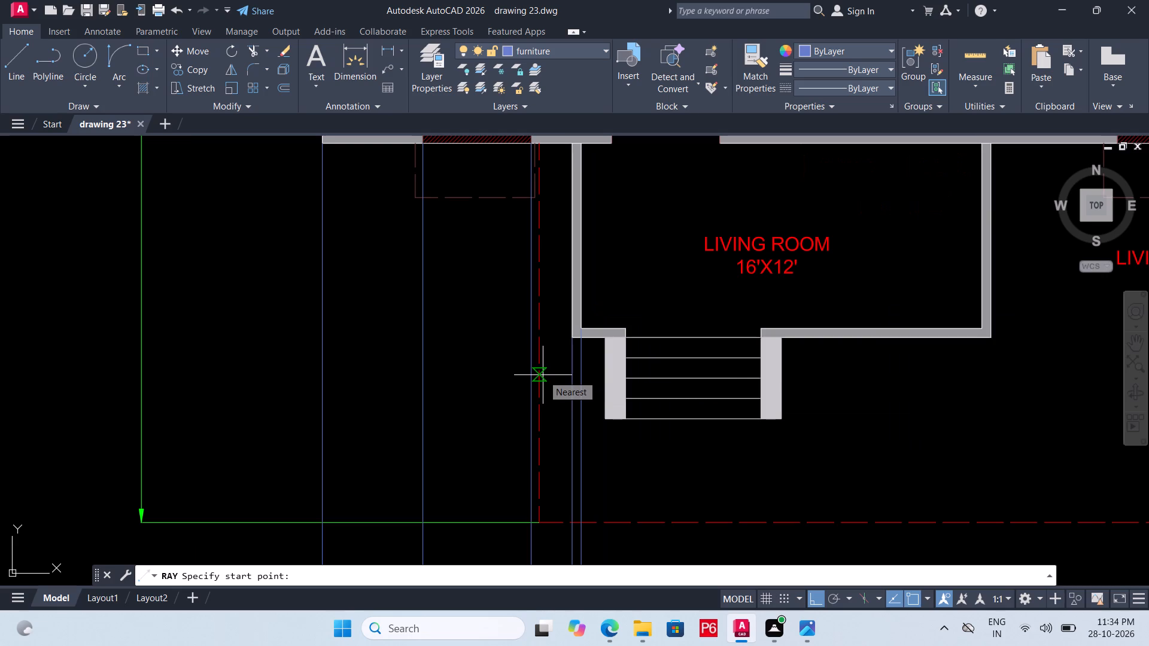
scroll(464, 378, down, 1)
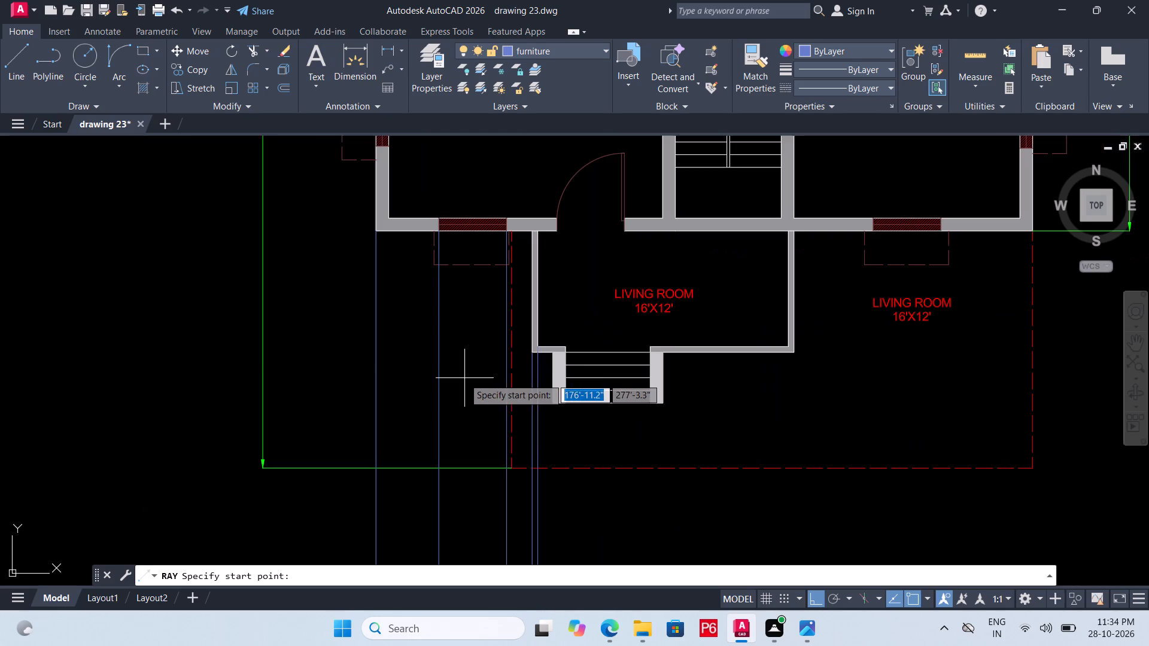
scroll(569, 410, up, 2)
key(space)
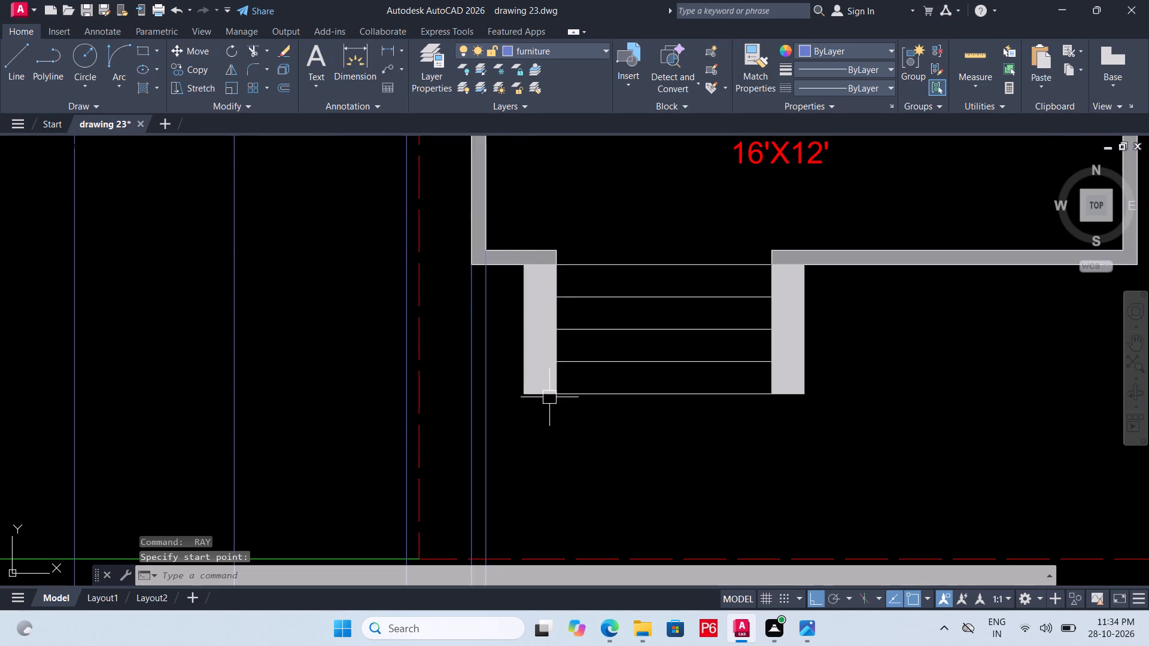
key(space)
click(527, 397)
click(519, 461)
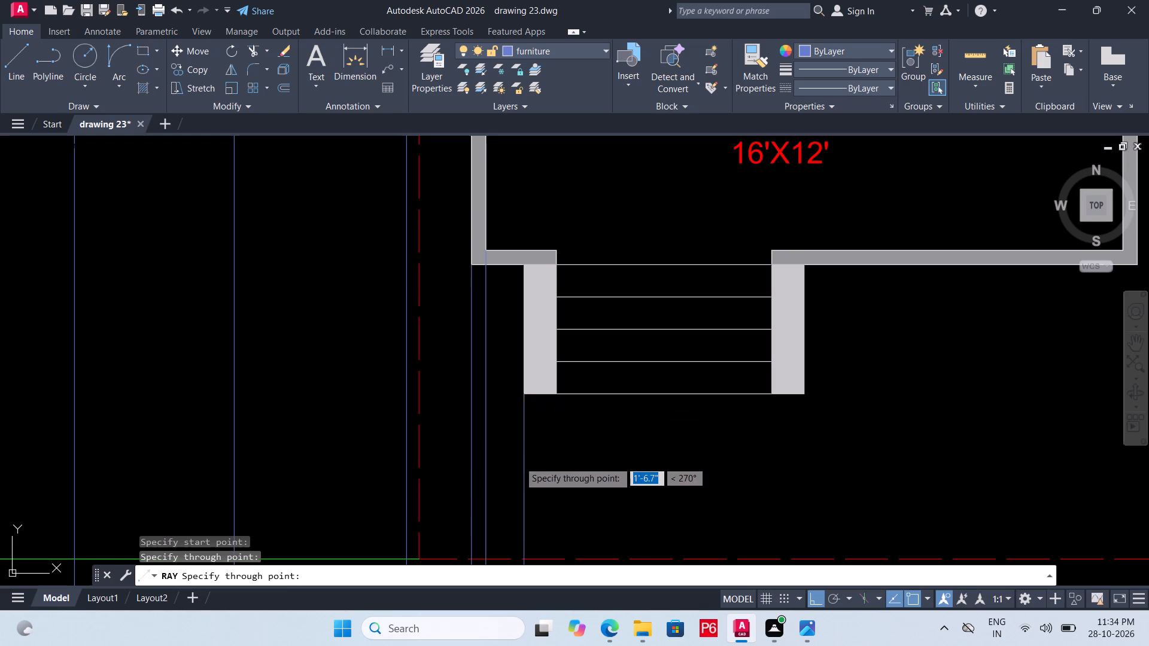
key(space)
key(space)
click(559, 392)
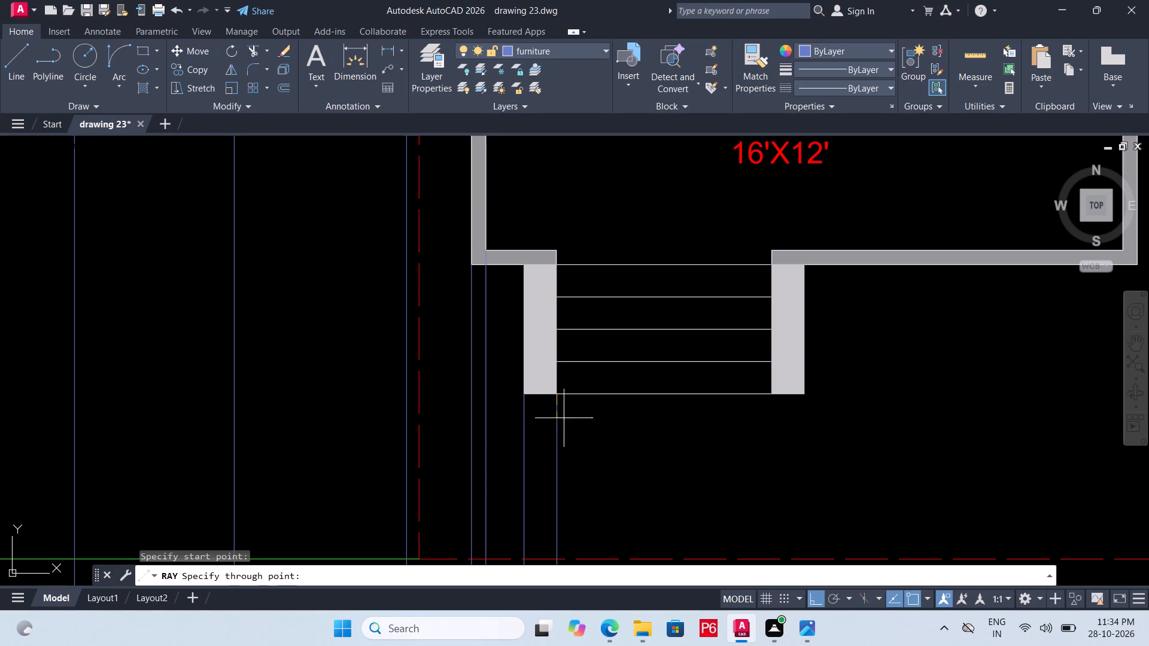
click(566, 443)
key(space)
Draw two rays straight down from the inner and outer bottom corners of the entrance steps' right side wall.
scroll(518, 426, down, 2)
key(space)
scroll(631, 425, up, 2)
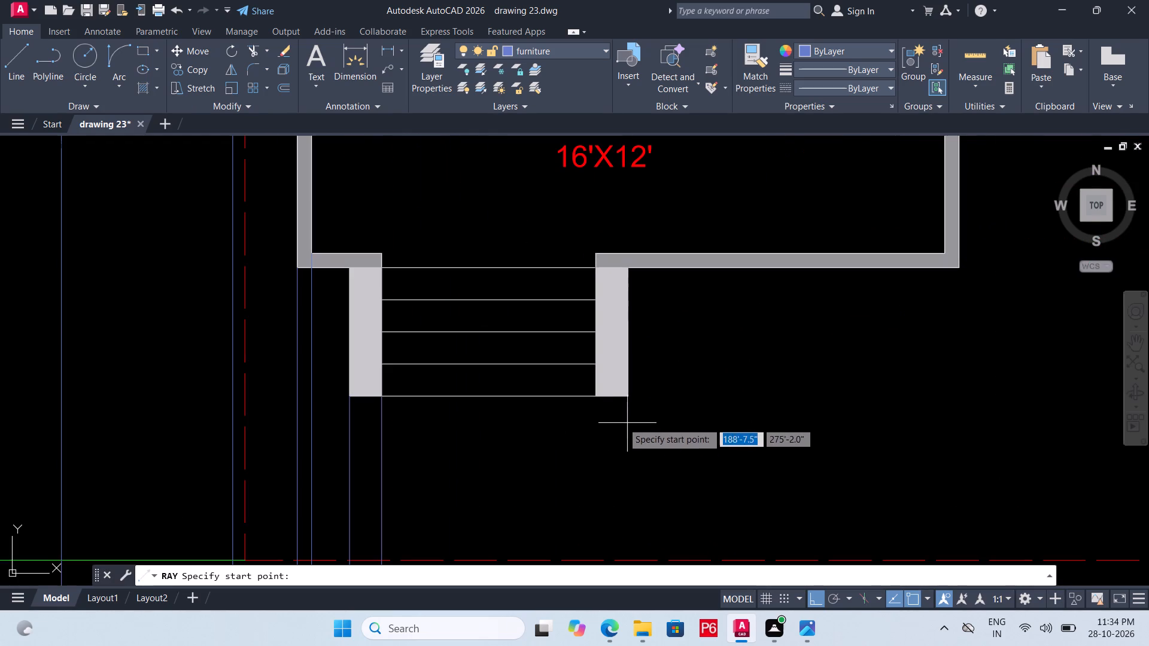
click(599, 400)
click(595, 455)
key(space)
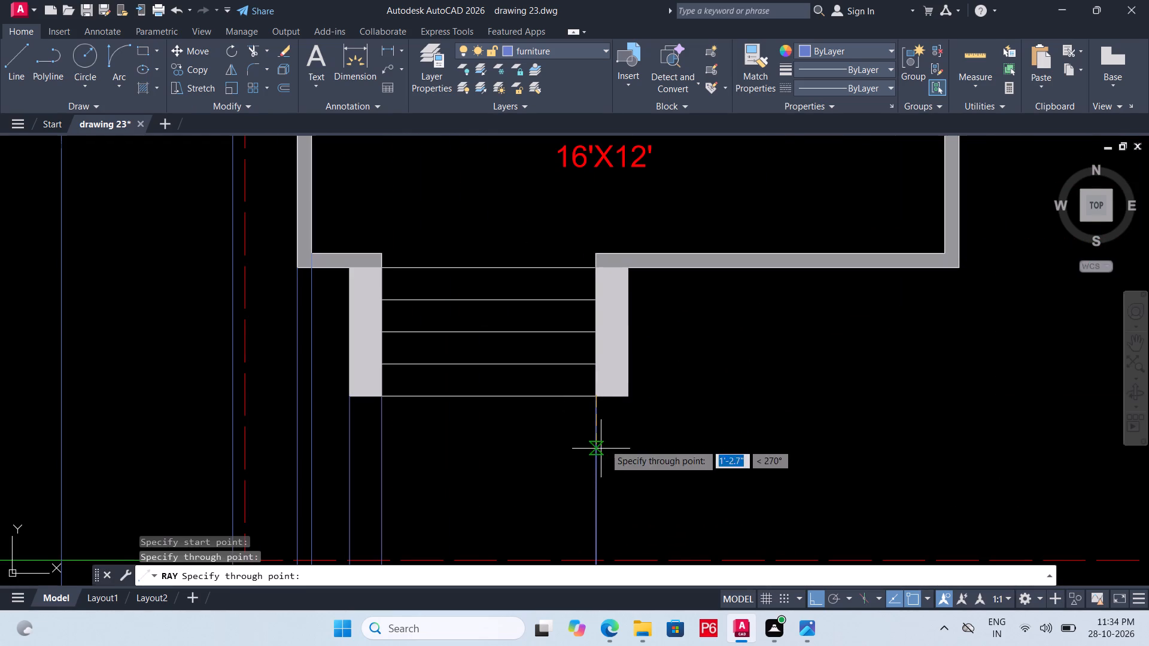
key(space)
click(628, 395)
click(636, 425)
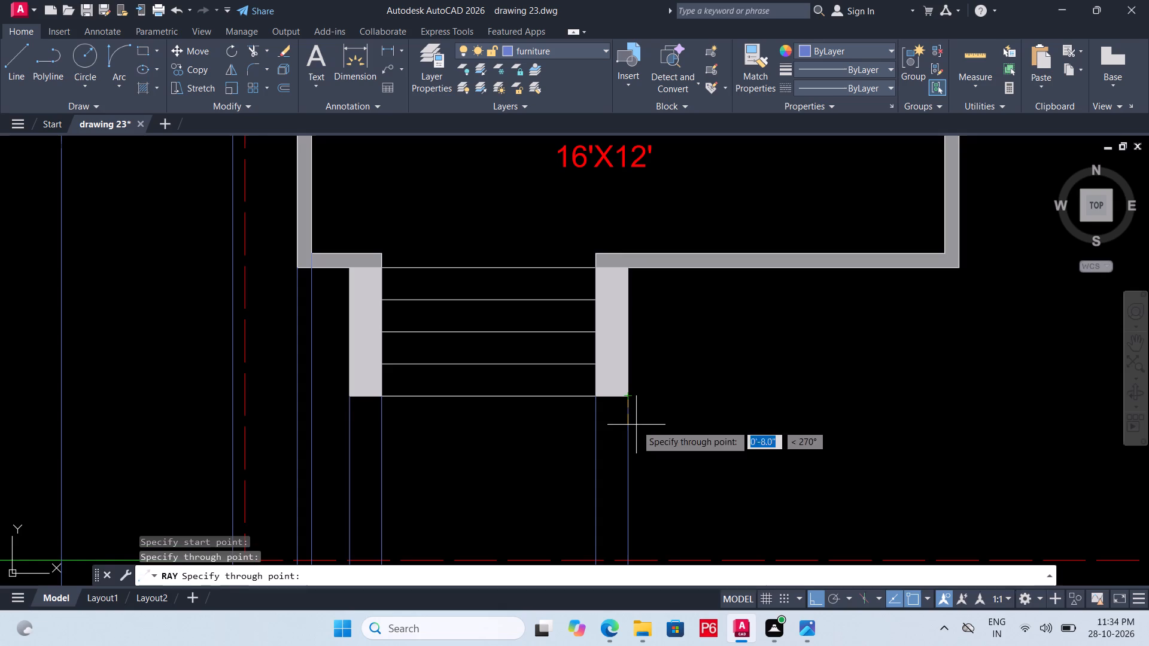
key(space)
Draw a ray straight down from the front projecting room's lower-right outer wall corner.
scroll(531, 432, down, 1)
key(space)
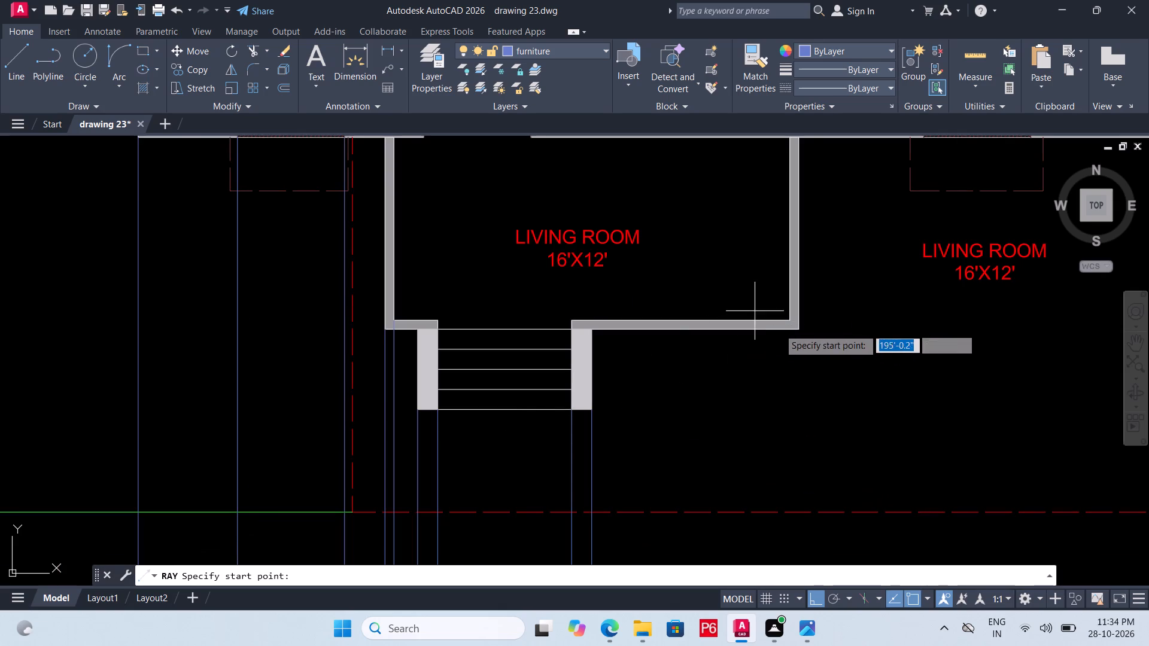
click(797, 333)
click(806, 398)
key(space)
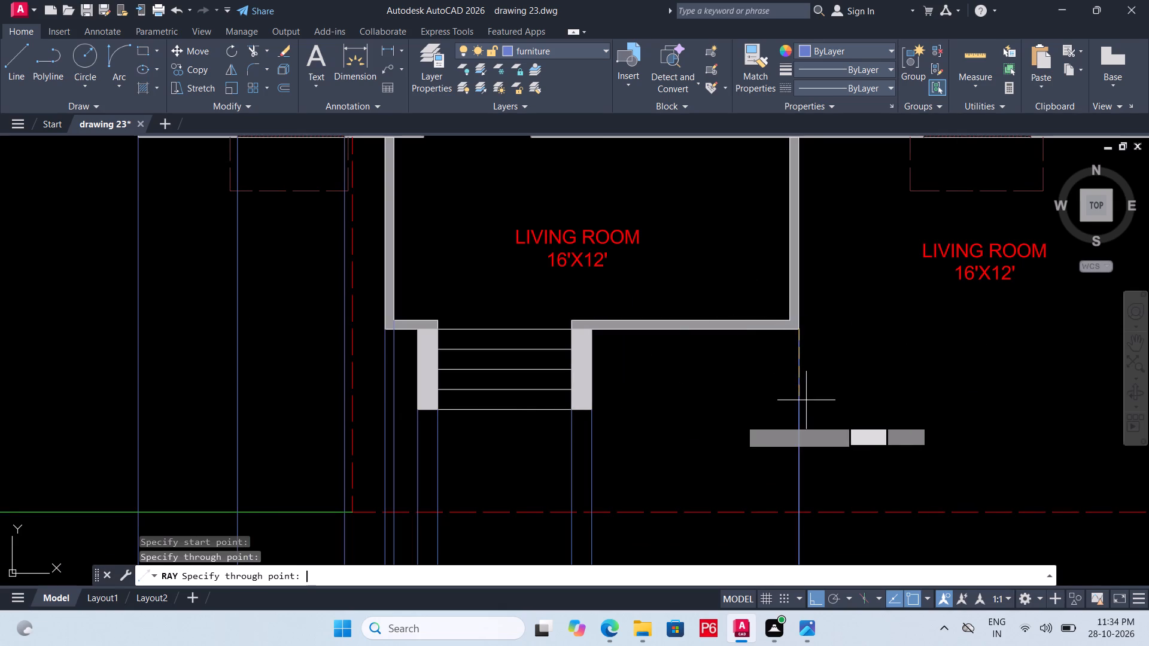
Draw two rays straight down from the two jambs of the main door opening above the front projecting room.
scroll(702, 434, down, 1)
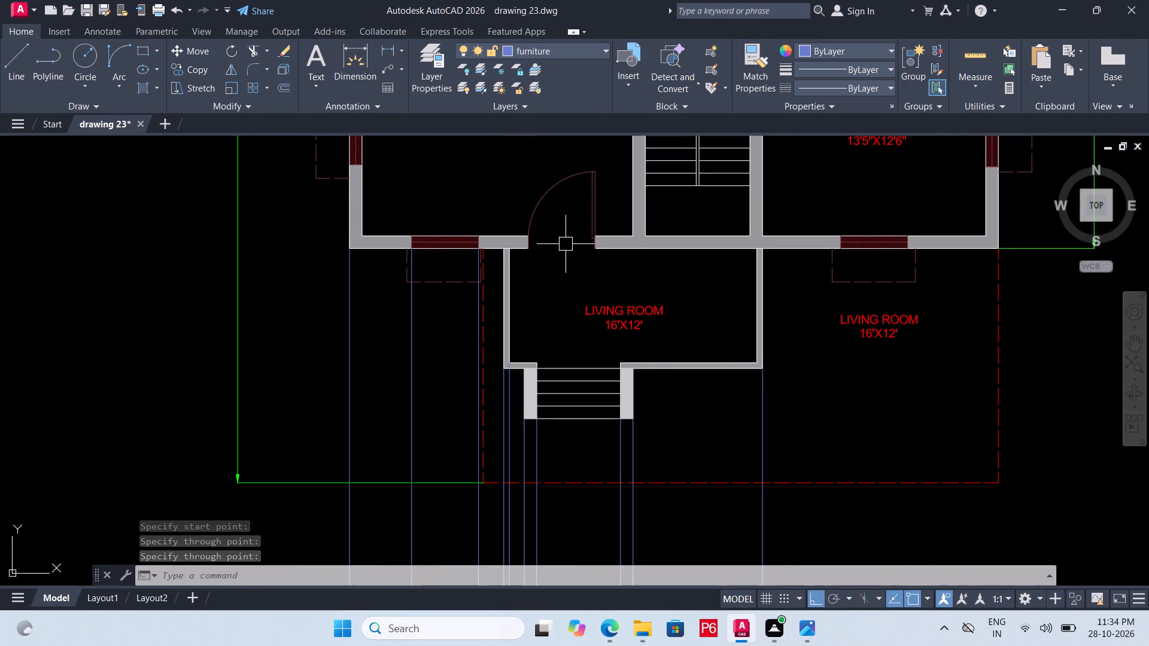
scroll(531, 243, up, 3)
key(space)
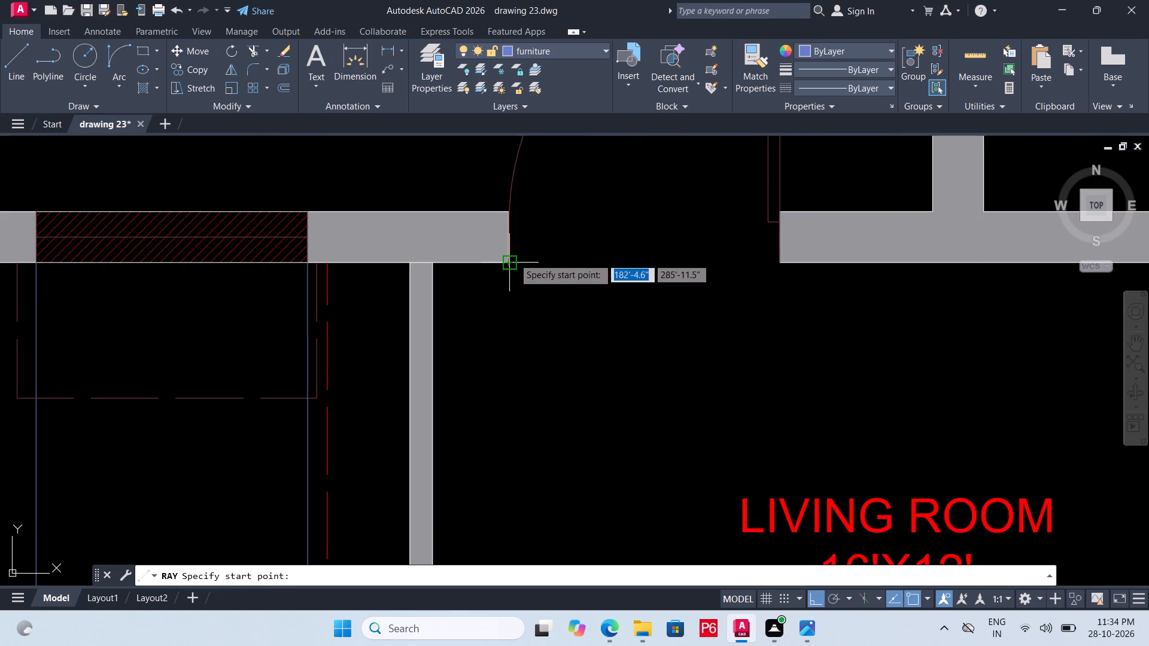
click(513, 258)
click(510, 346)
key(space)
key(space)
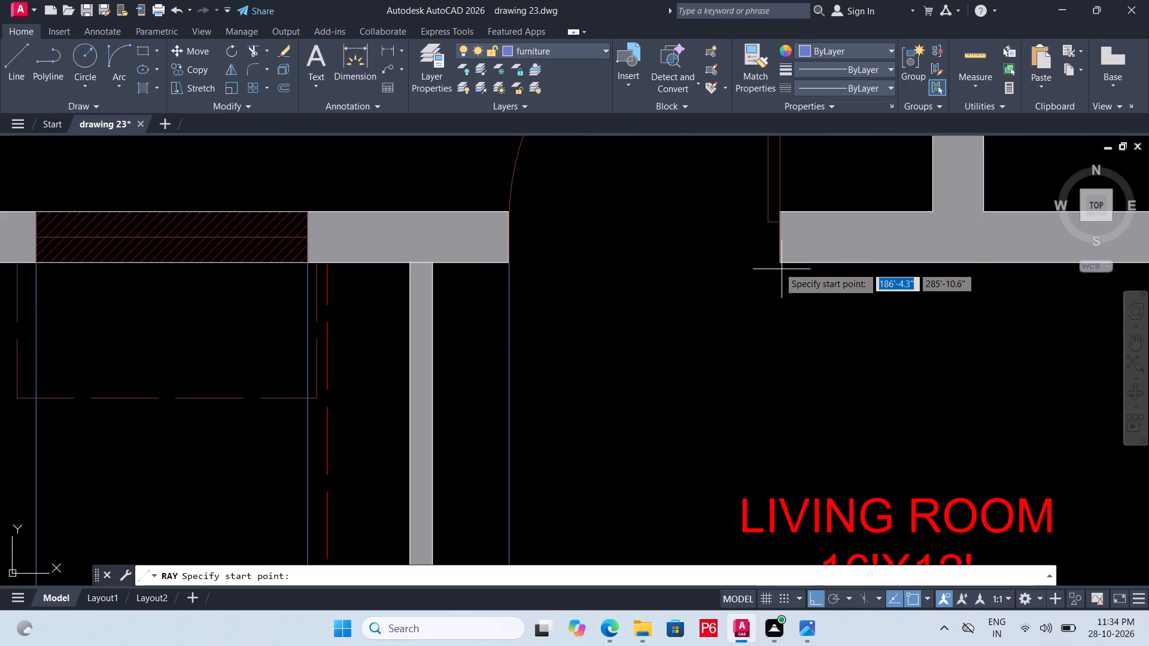
click(779, 267)
click(784, 347)
key(space)
Draw a ray straight down from the inner lower-right corner of the front projecting room.
scroll(637, 329, down, 5)
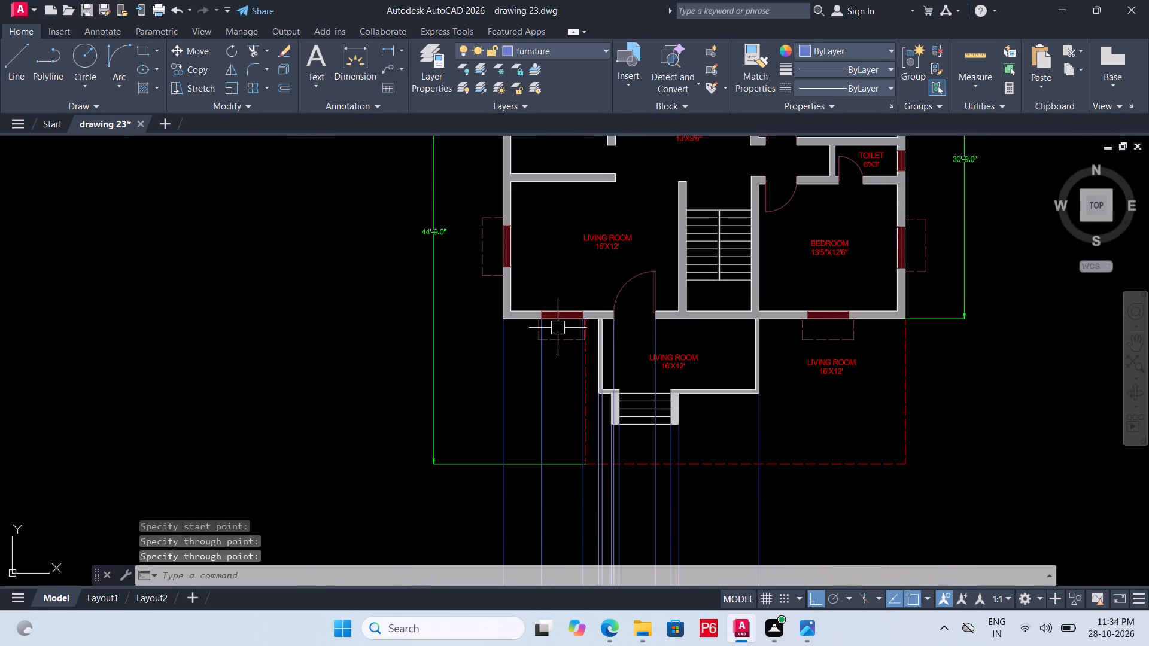
scroll(847, 354, up, 1)
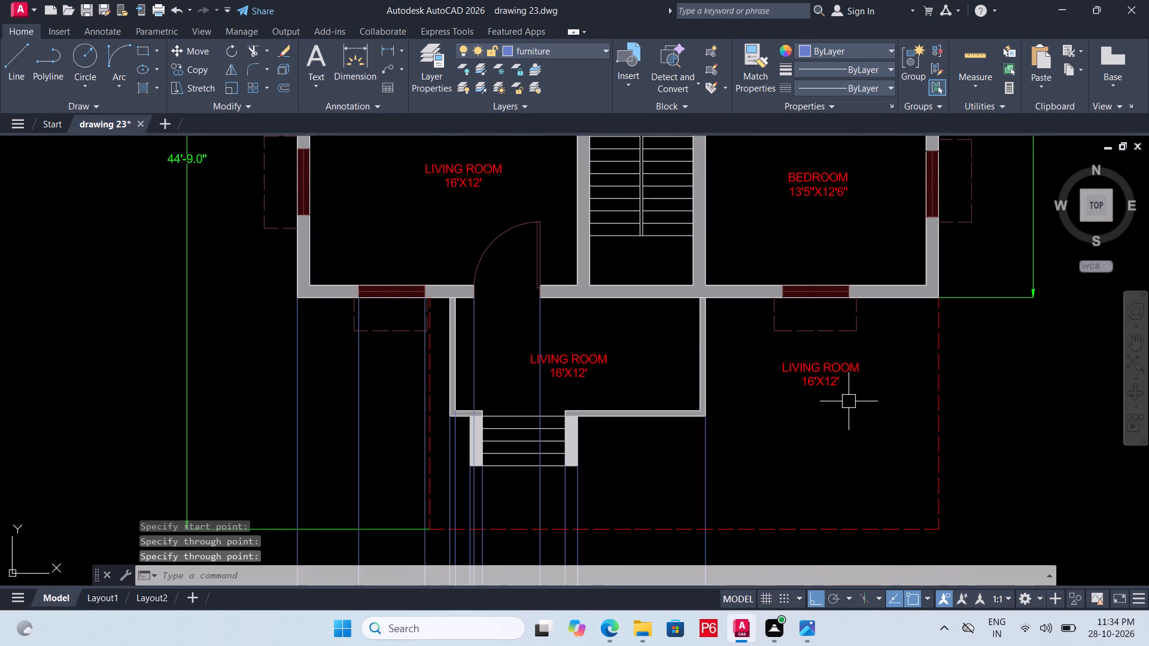
scroll(711, 417, up, 3)
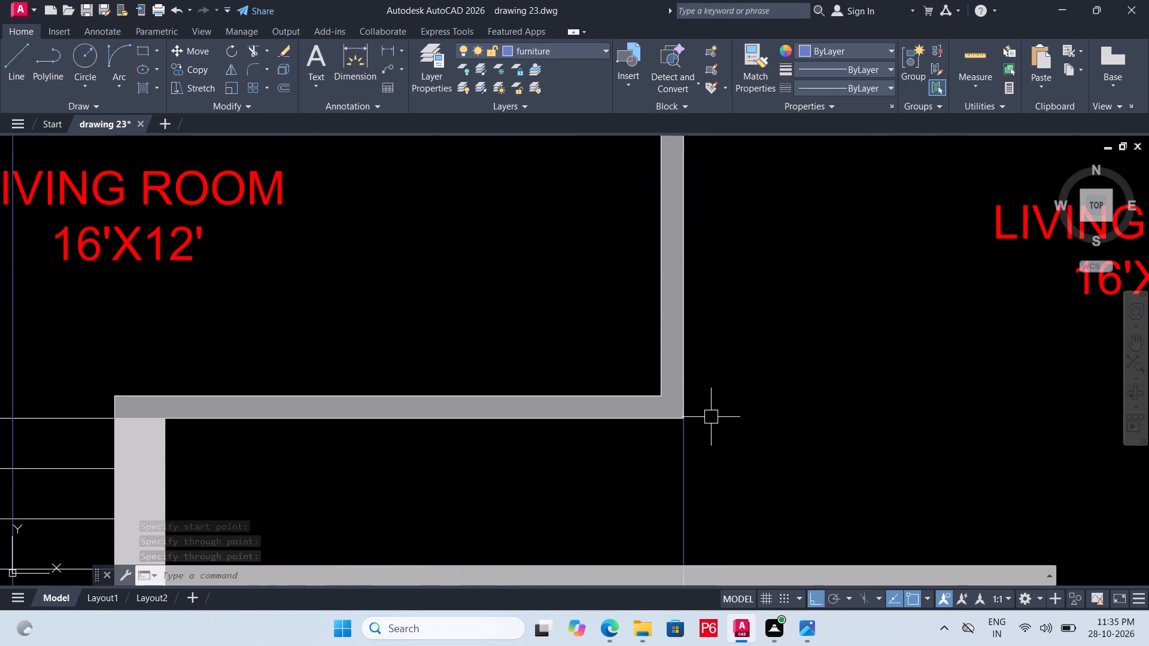
key(space)
click(665, 399)
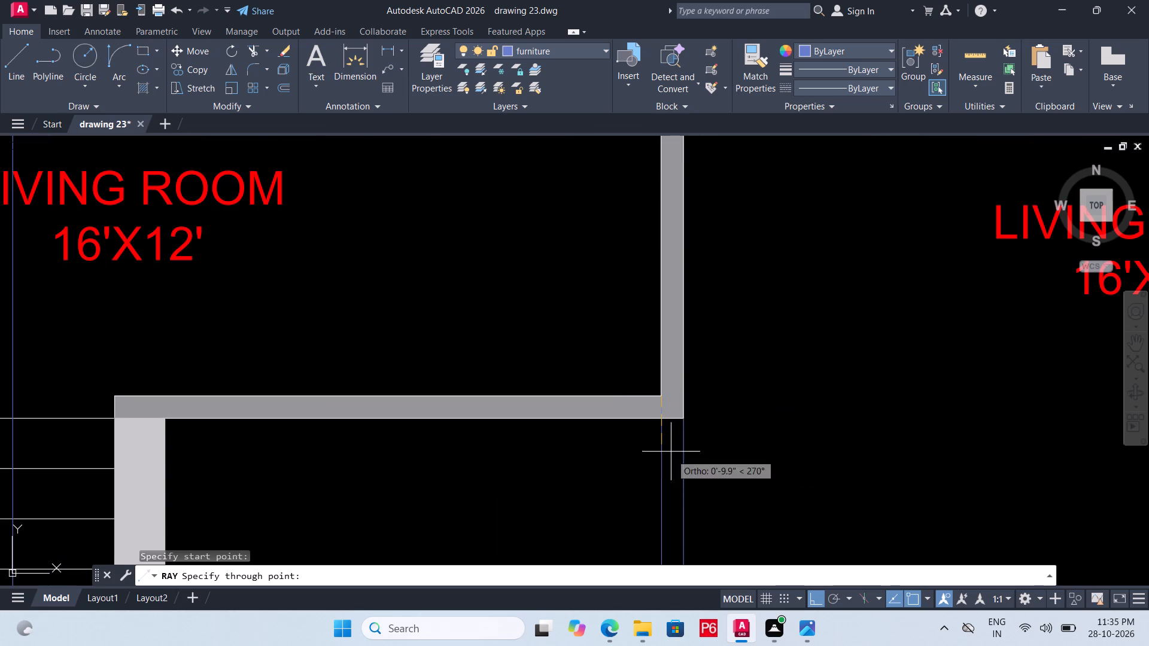
click(671, 470)
key(space)
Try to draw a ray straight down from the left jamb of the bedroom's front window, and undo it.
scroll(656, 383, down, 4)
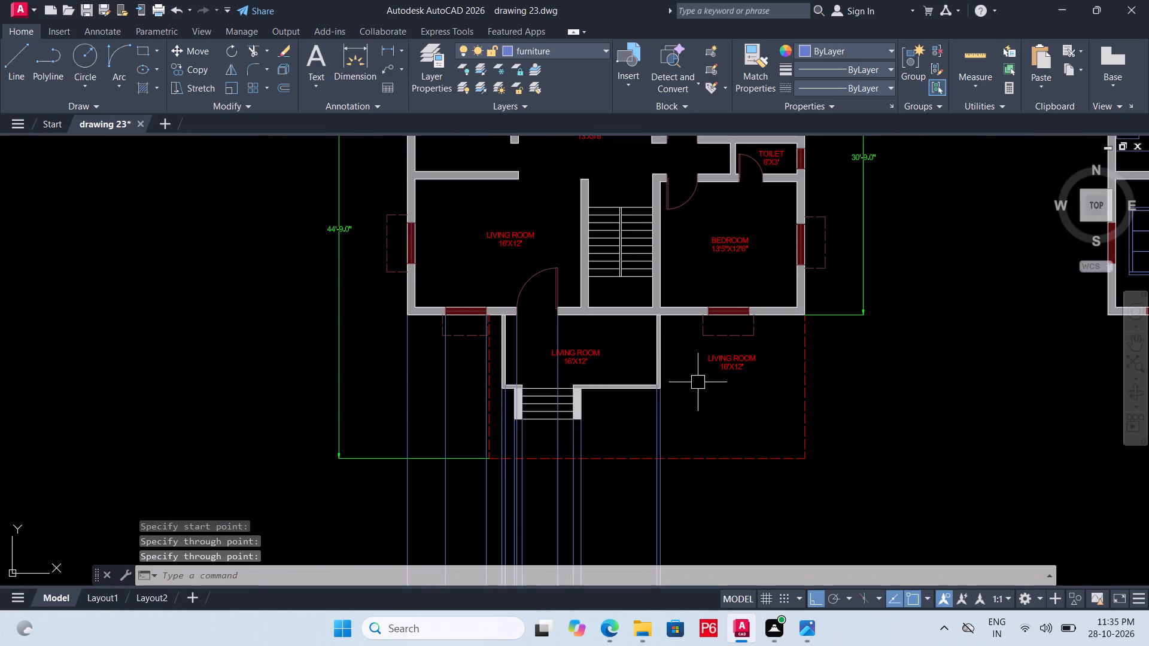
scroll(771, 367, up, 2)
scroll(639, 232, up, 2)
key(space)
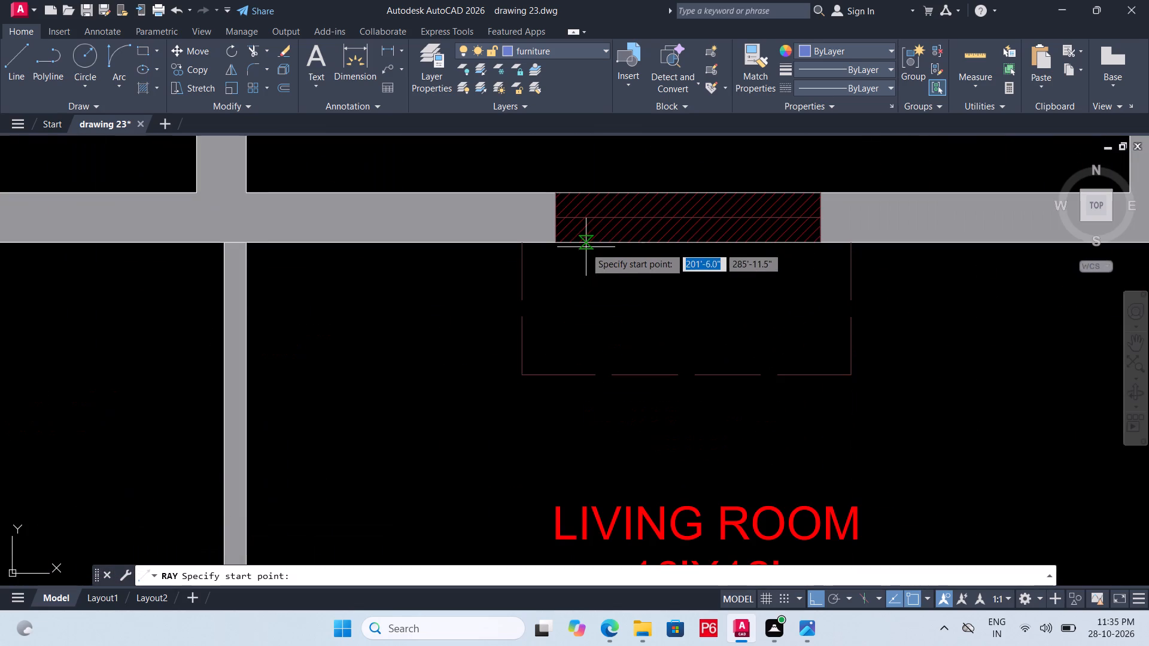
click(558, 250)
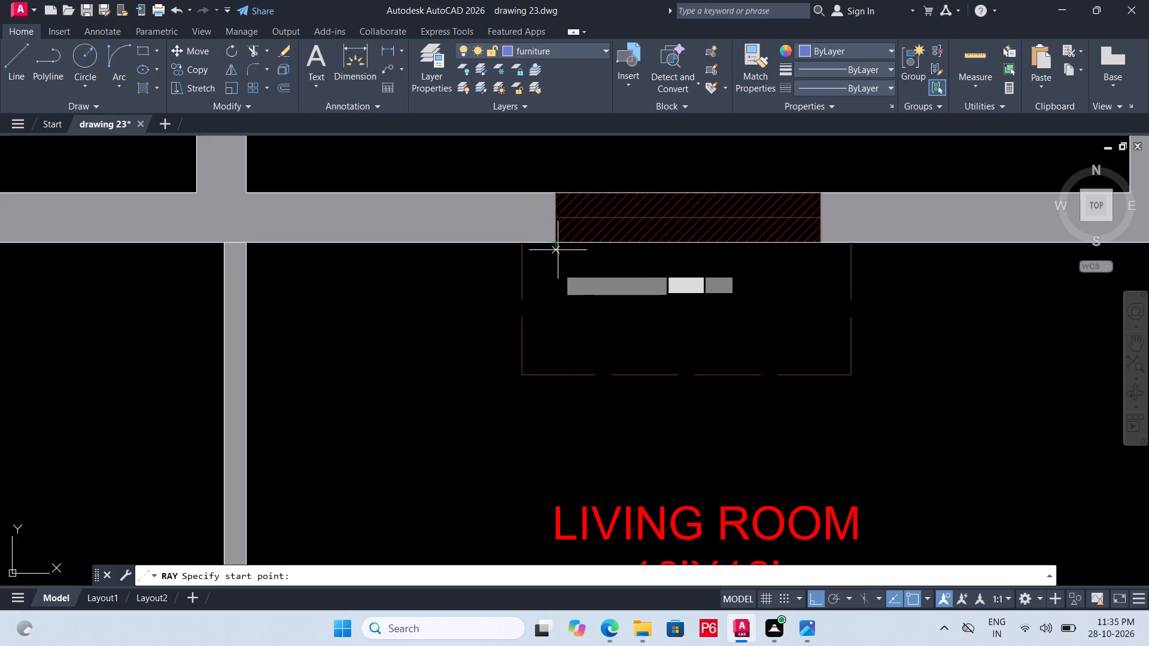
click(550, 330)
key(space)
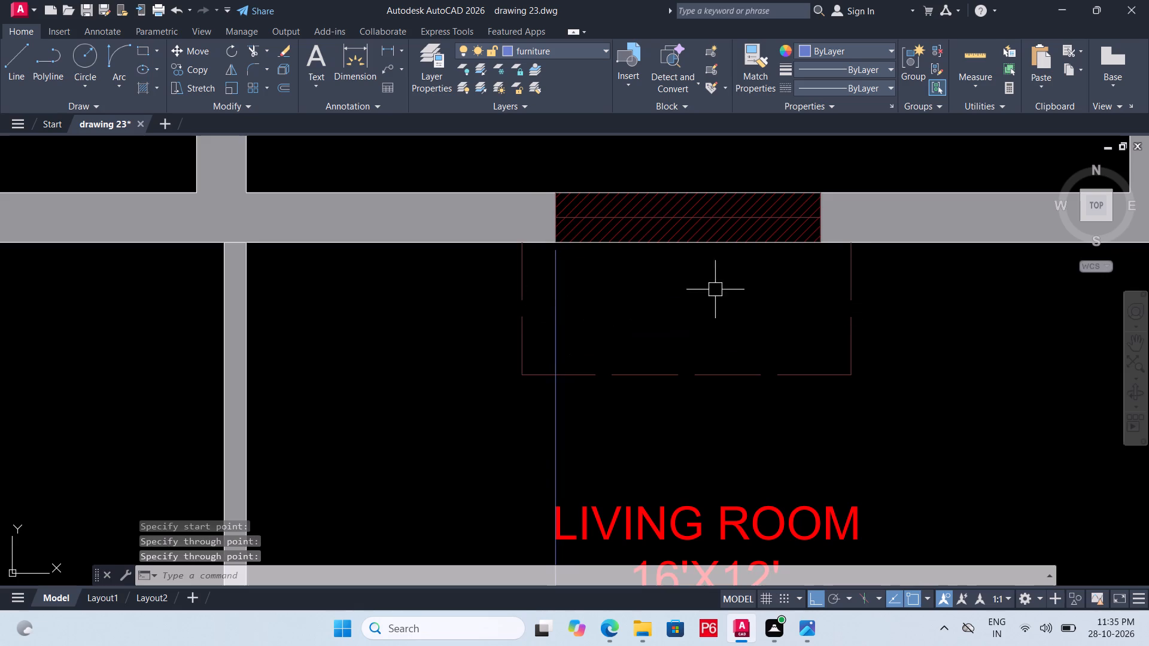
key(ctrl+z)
Undo the ray drawn from the front projecting room's inner lower-right corner and save the drawing.
key(space)
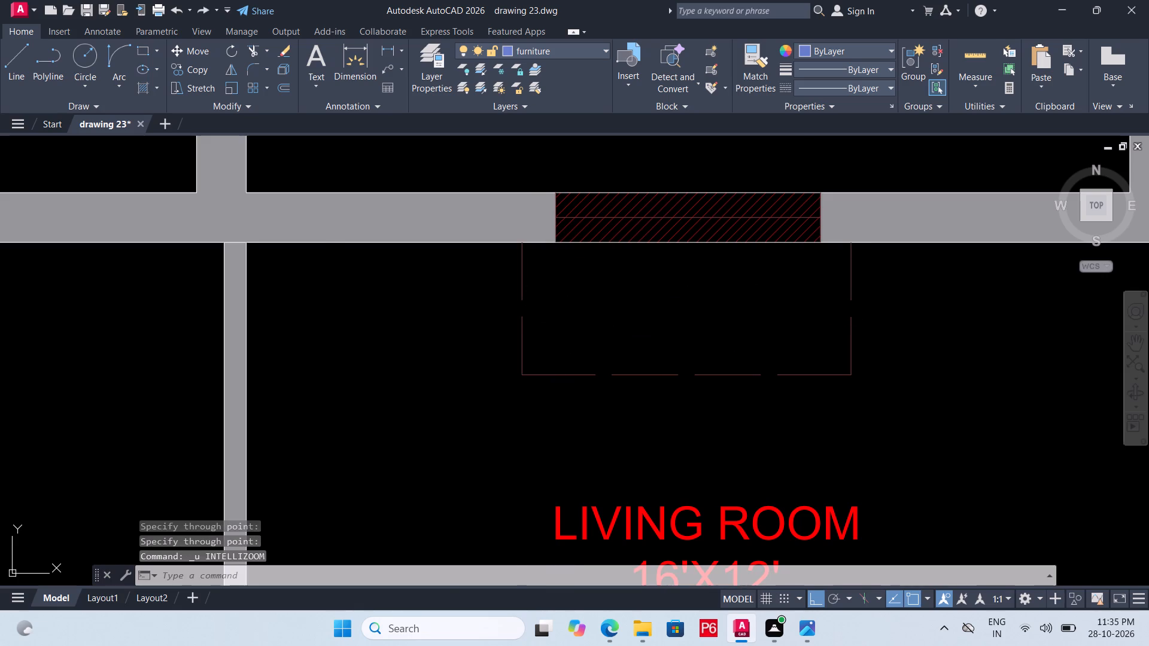
scroll(703, 317, up, 4)
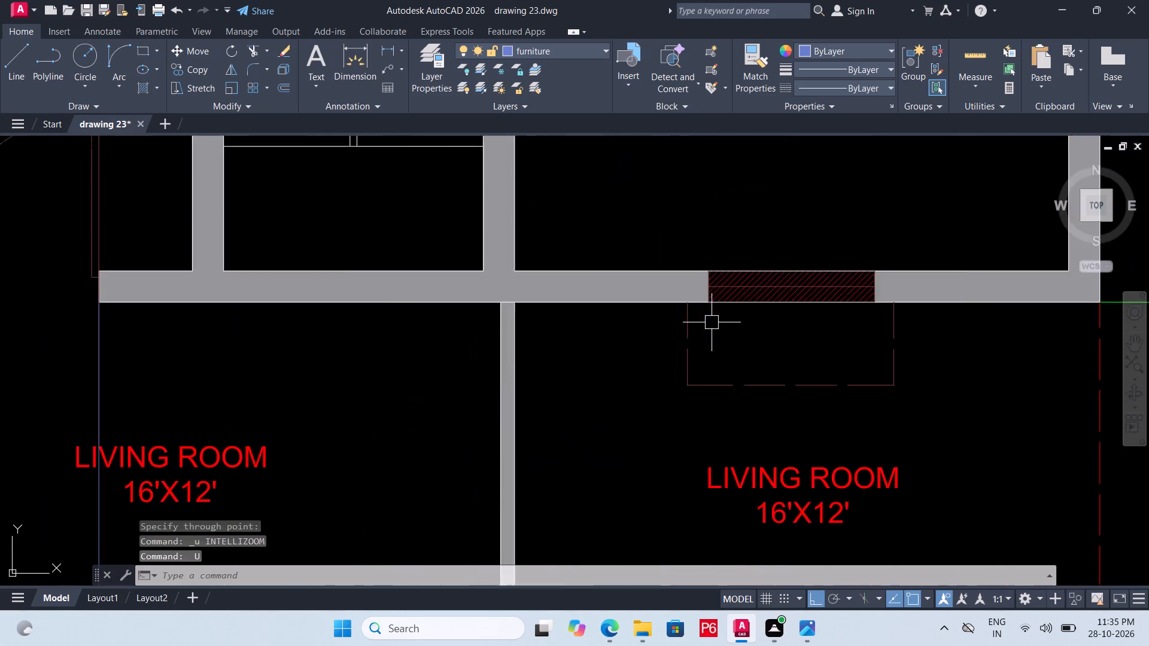
scroll(713, 323, up, 2)
key(space)
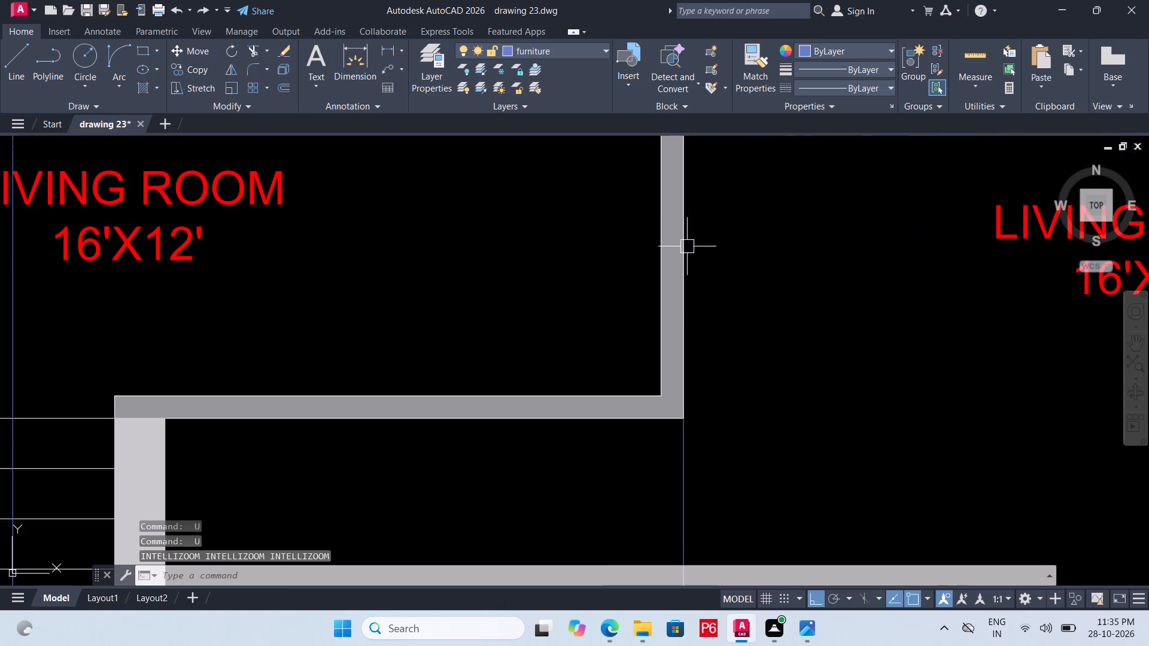
scroll(678, 251, down, 4)
key(ctrl+s)
key(ctrl+s)
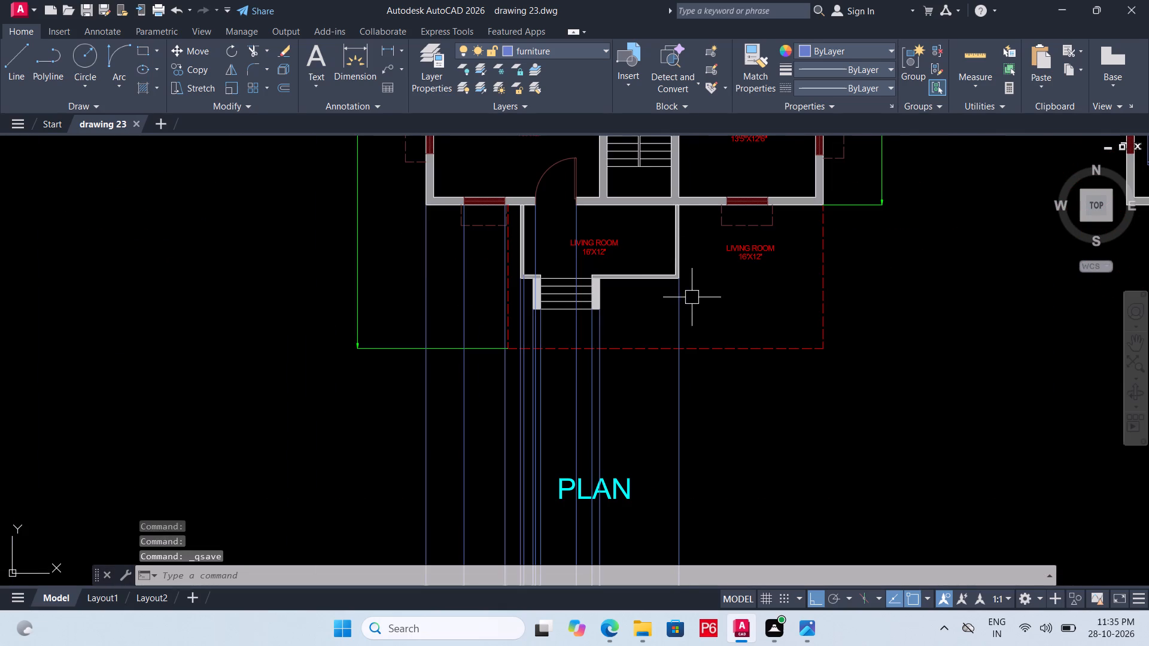
key(ctrl+s)
Draw two rays straight down from the two jambs of the bedroom's front window, starting at the wall's outer face.
text(RAY)
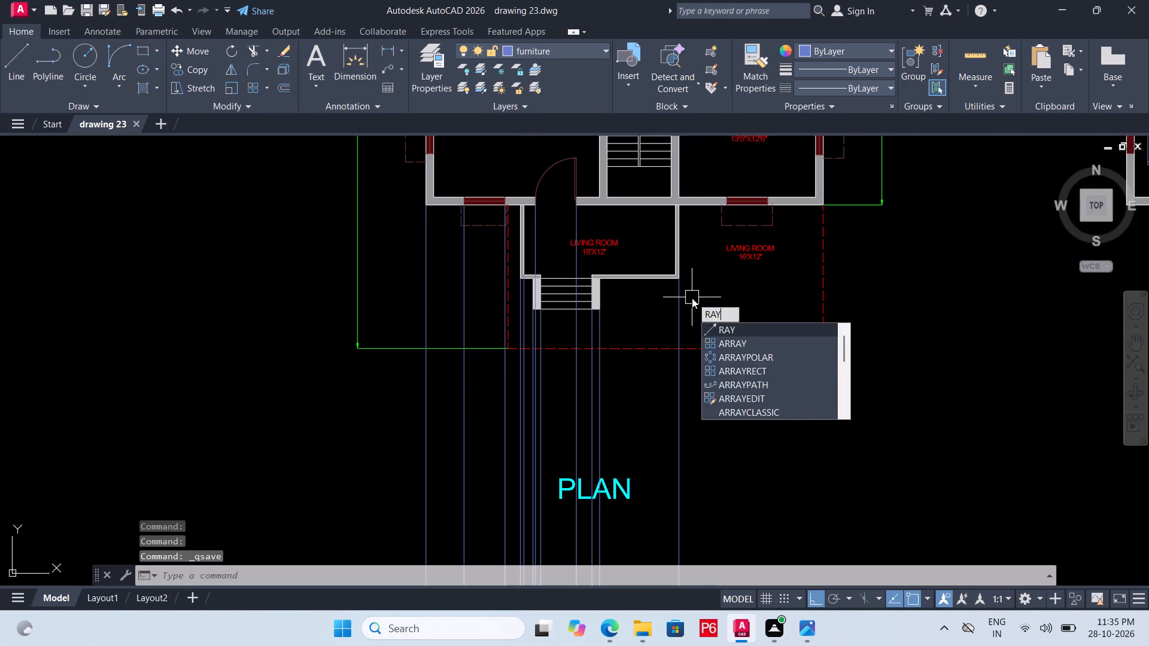
key(space)
scroll(729, 208, up, 4)
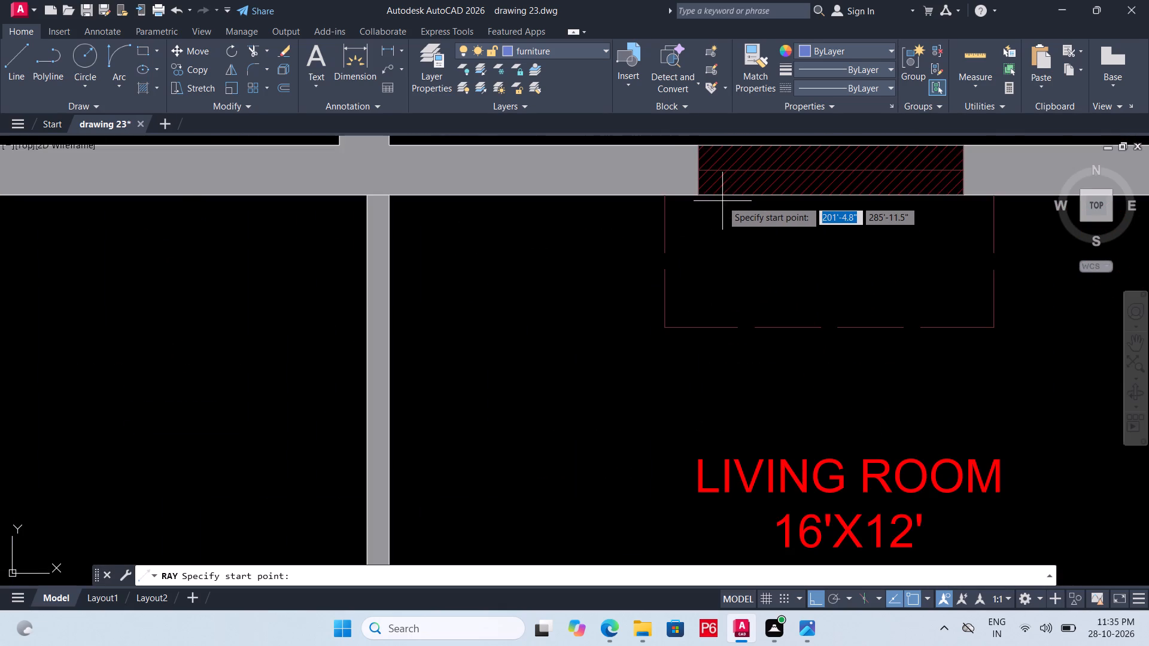
scroll(722, 200, up, 1)
click(685, 191)
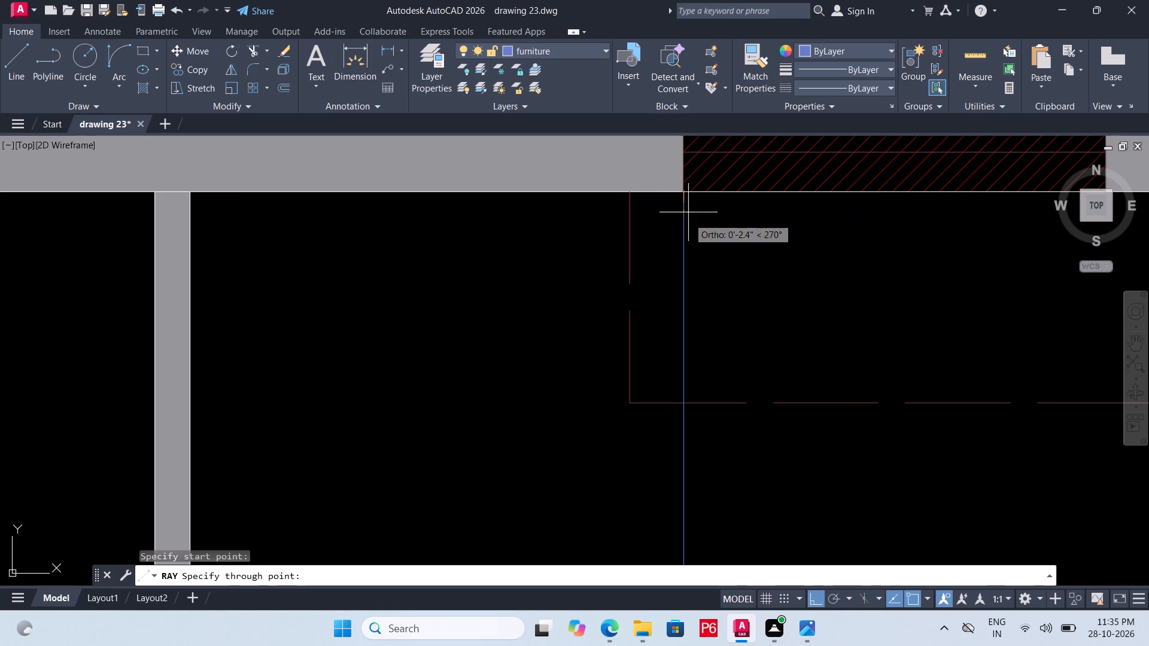
click(677, 295)
scroll(597, 330, down, 1)
key(space)
key(space)
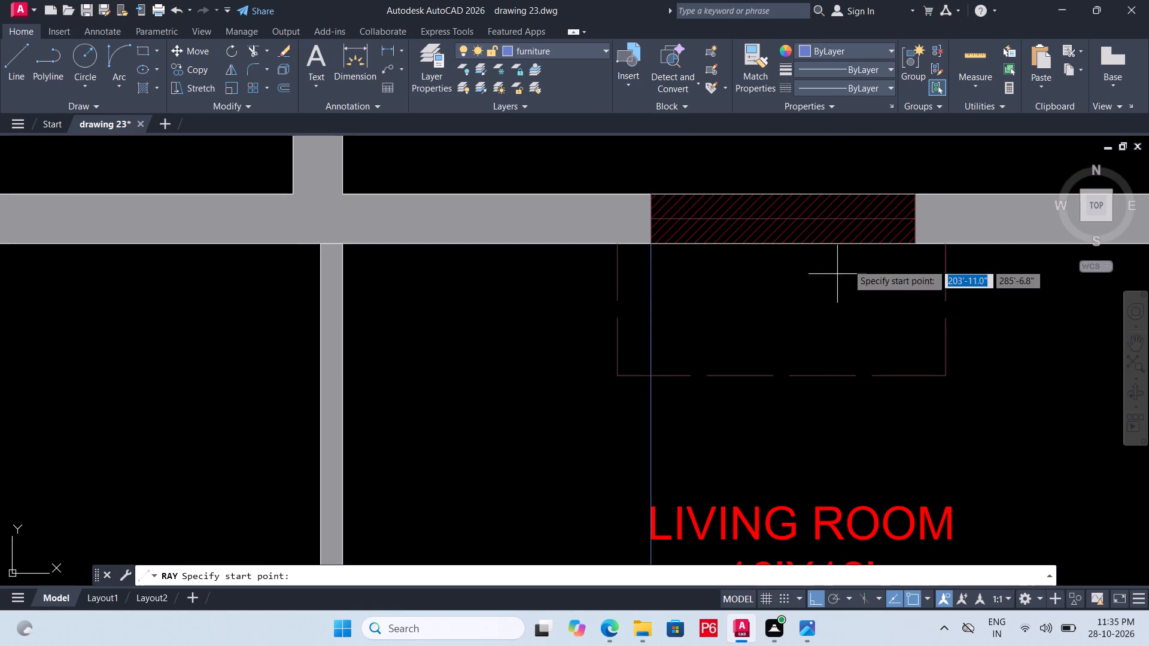
click(917, 240)
click(907, 320)
scroll(693, 359, down, 2)
key(space)
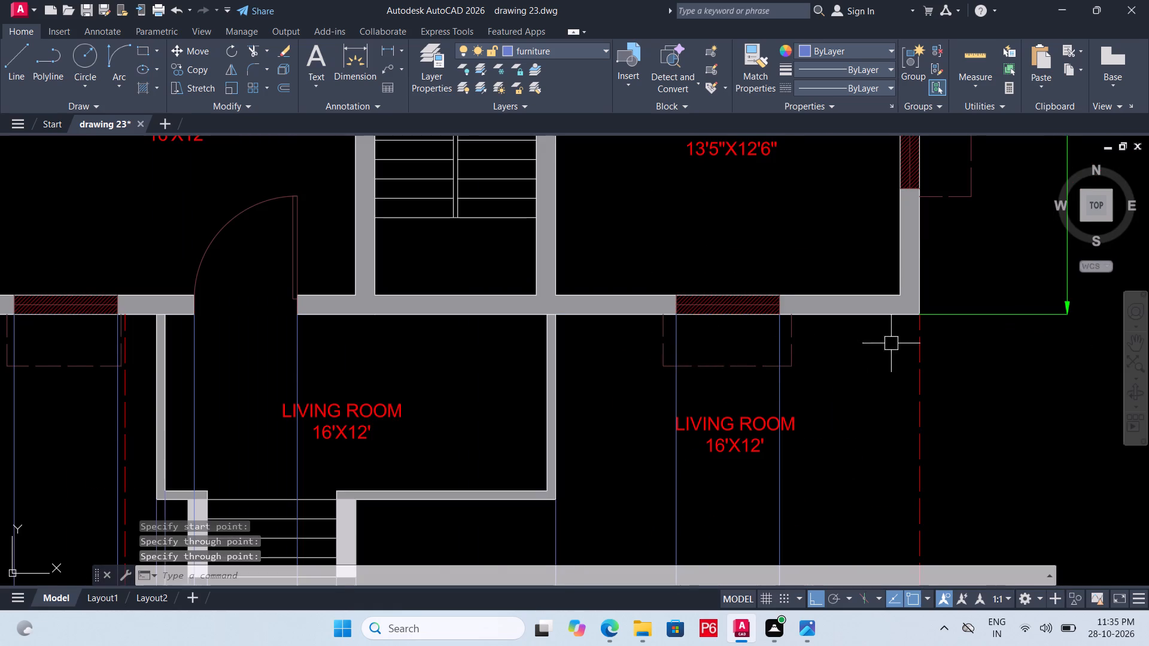
Draw a ray straight down from the bedroom's lower-right outer wall corner and save the drawing.
scroll(913, 327, up, 2)
key(space)
click(913, 298)
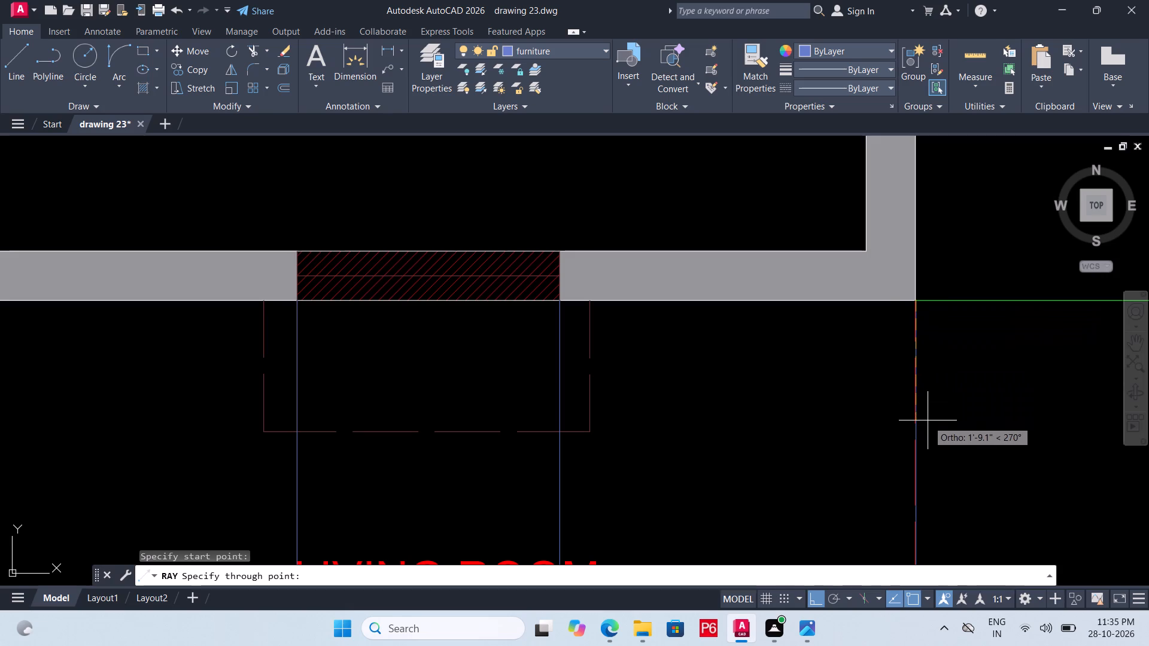
click(928, 420)
scroll(920, 385, down, 2)
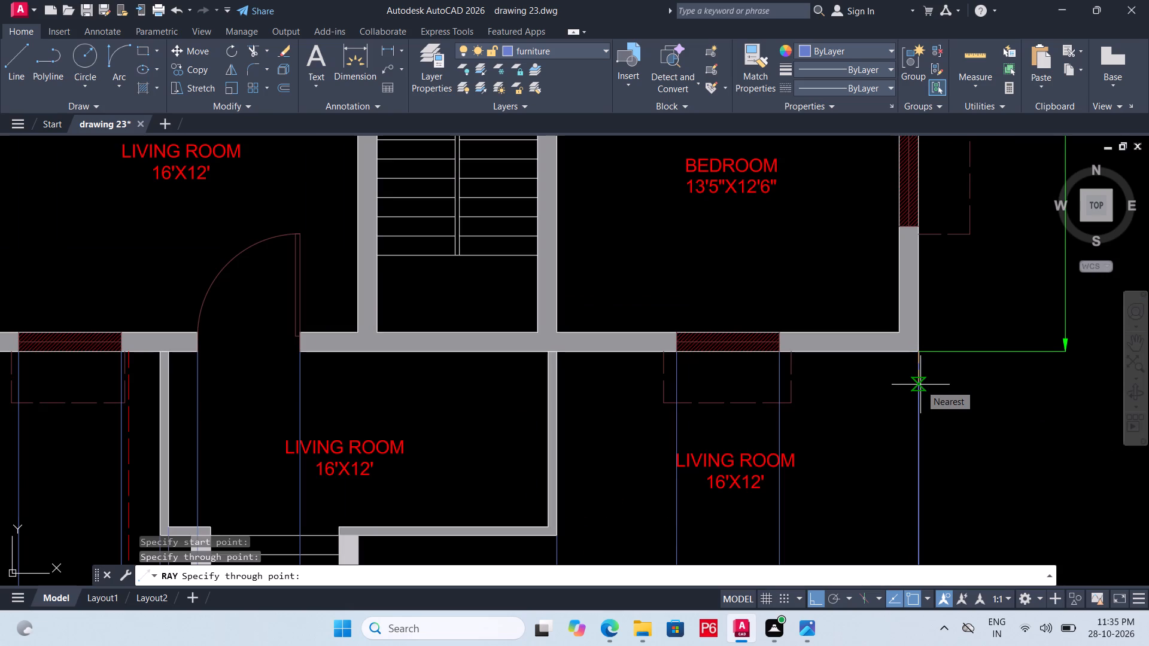
key(ctrl+s)
key(ctrl+s)
key(ctrl+s)
key(ctrl+s)
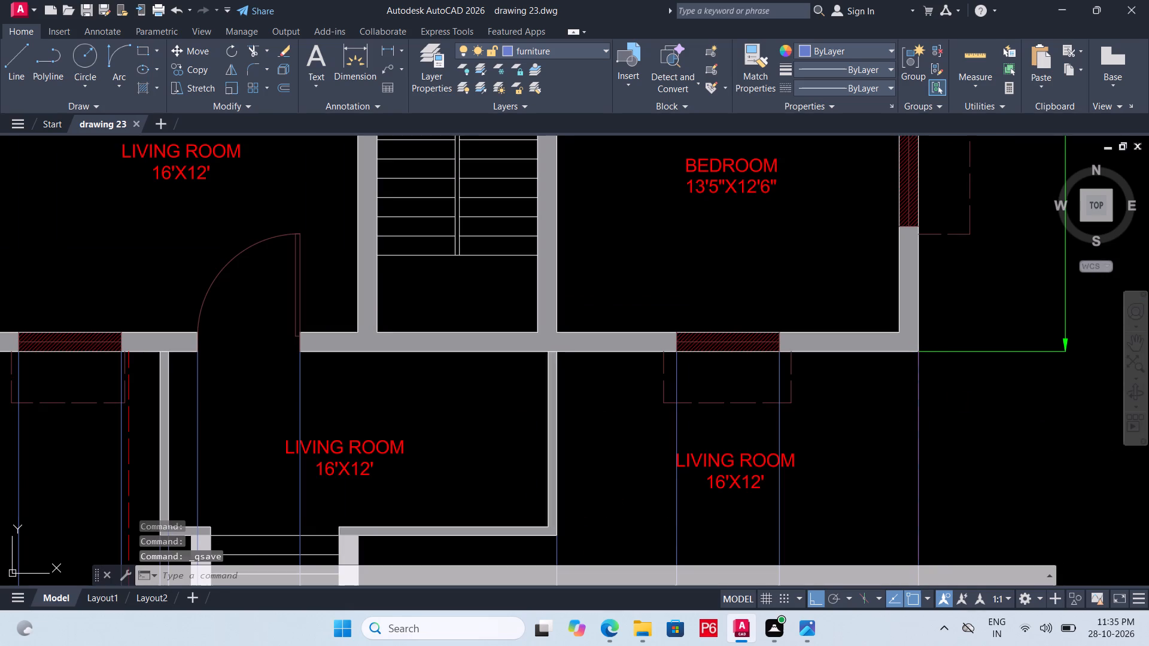
key(ctrl+s)
key(ctrl+s)
key(ctrl+s)
On layer 0, draw a horizontal line across all the projected rays well below the PLAN title, and save the drawing.
scroll(950, 368, down, 2)
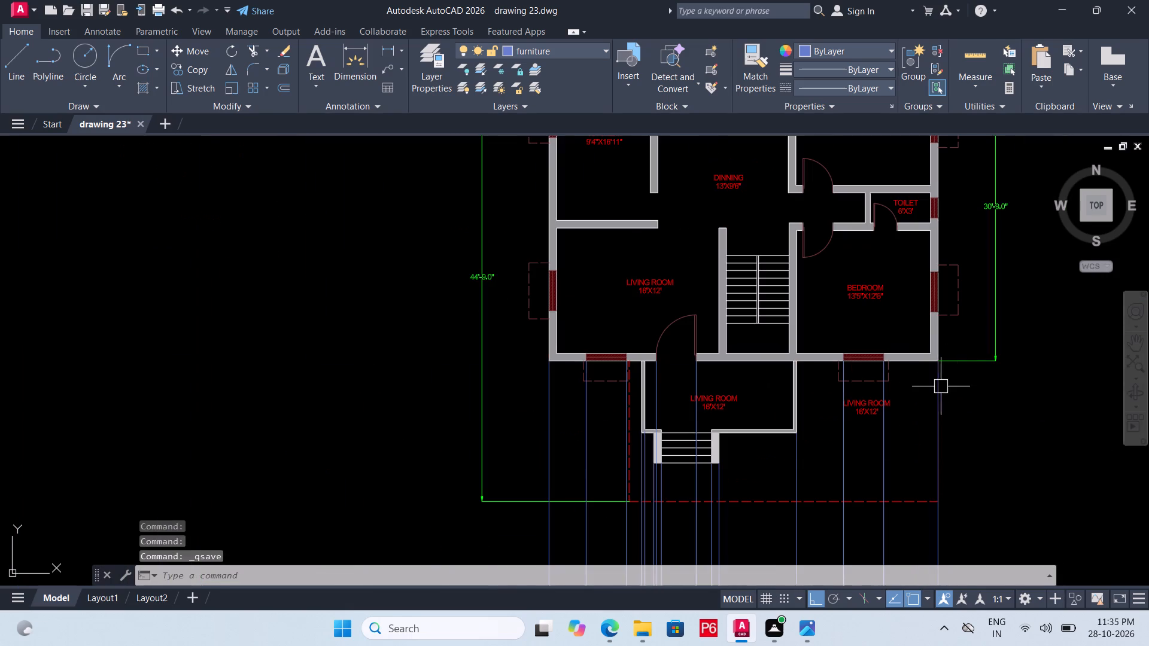
scroll(893, 460, down, 1)
middle_drag(893, 459, 791, 302)
middle_drag(786, 392, 767, 269)
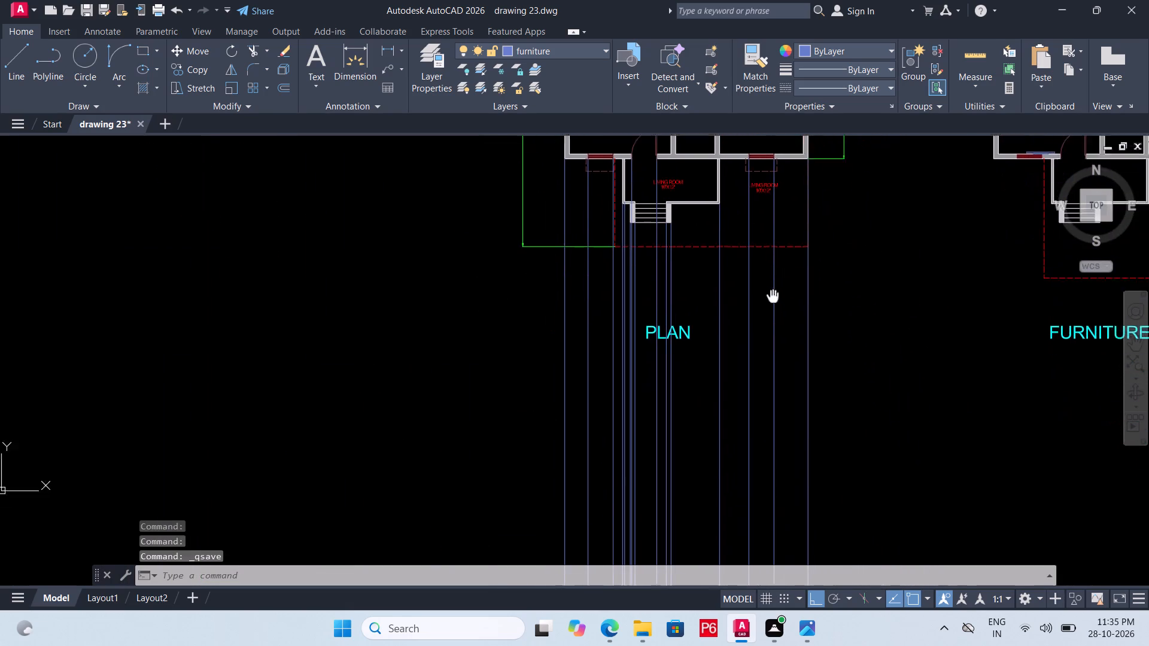
middle_drag(767, 269, 764, 263)
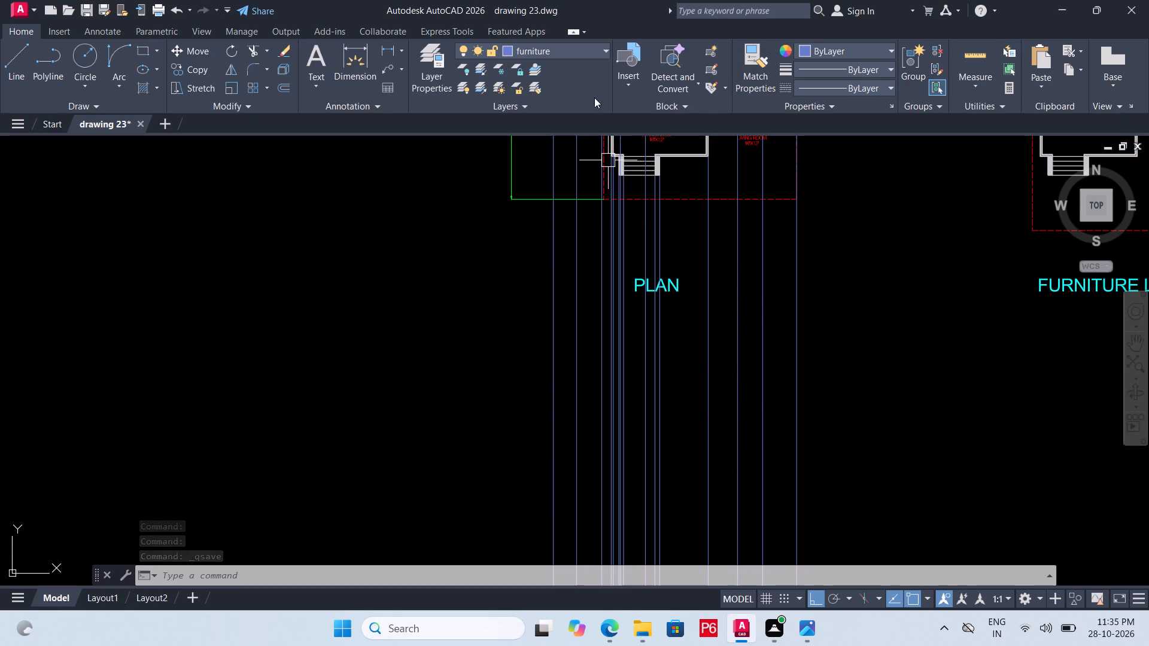
click(579, 52)
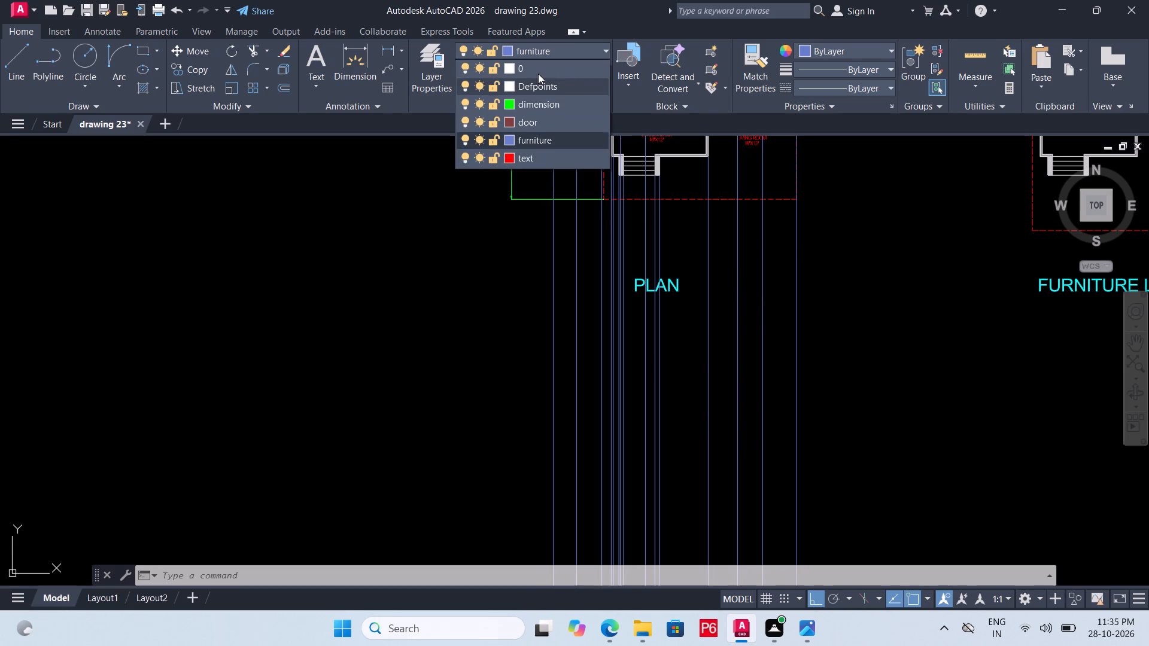
click(539, 67)
key(l)
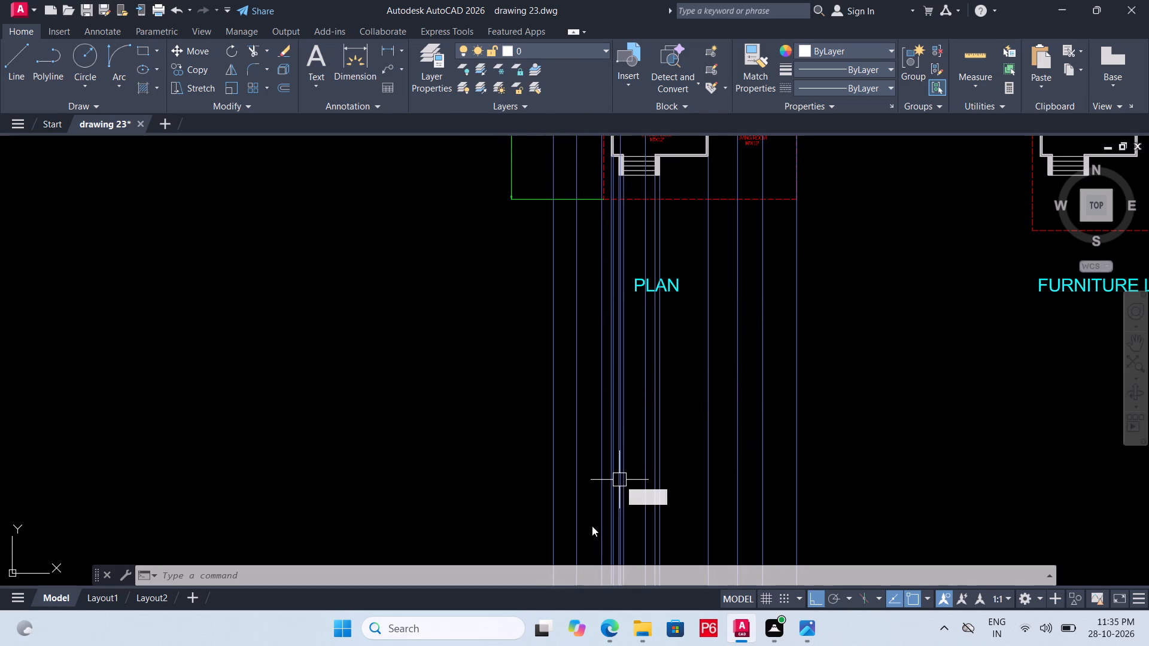
key(space)
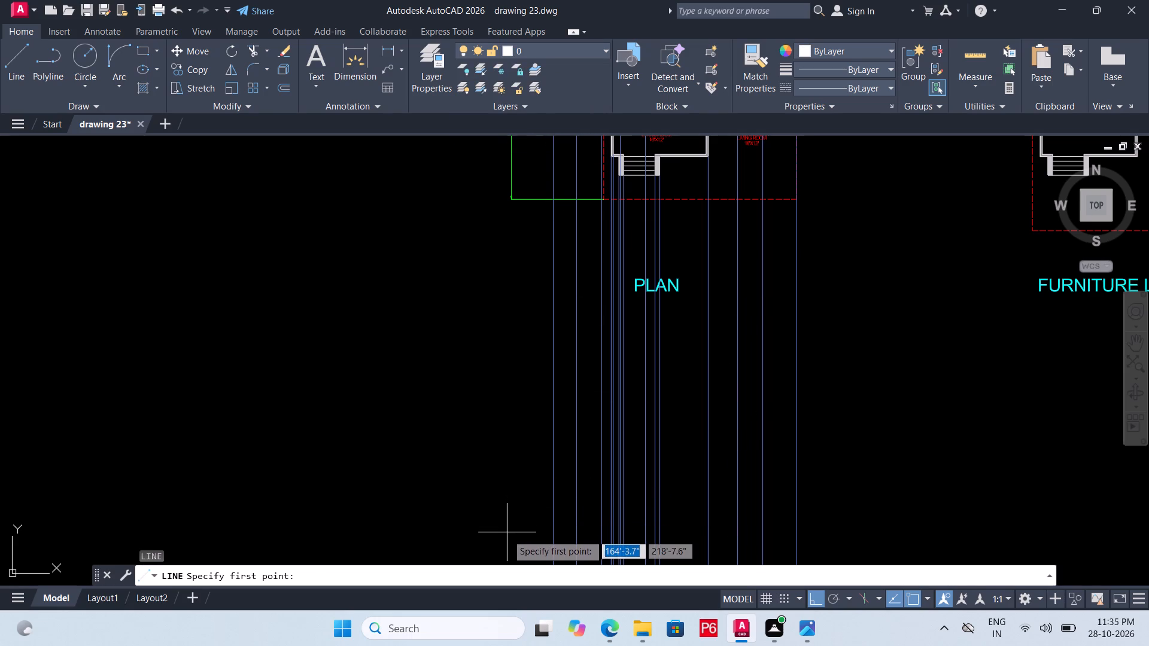
click(507, 534)
click(822, 528)
key(Escape)
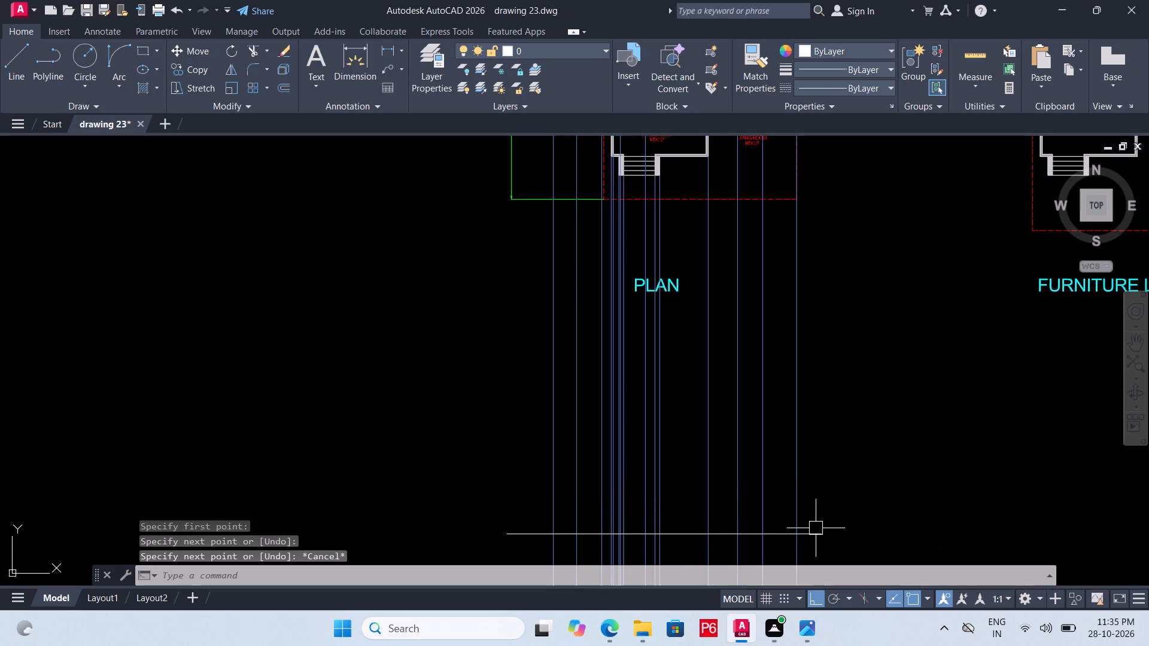
key(ctrl+s)
key(ctrl+s)
key(ctrl+s)
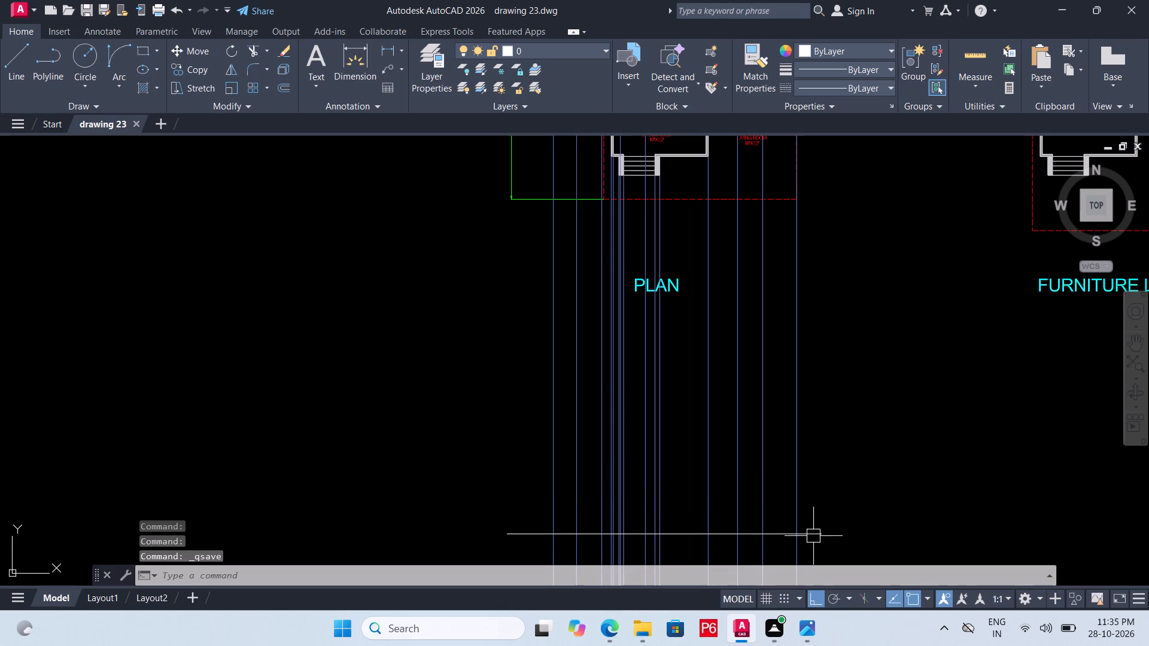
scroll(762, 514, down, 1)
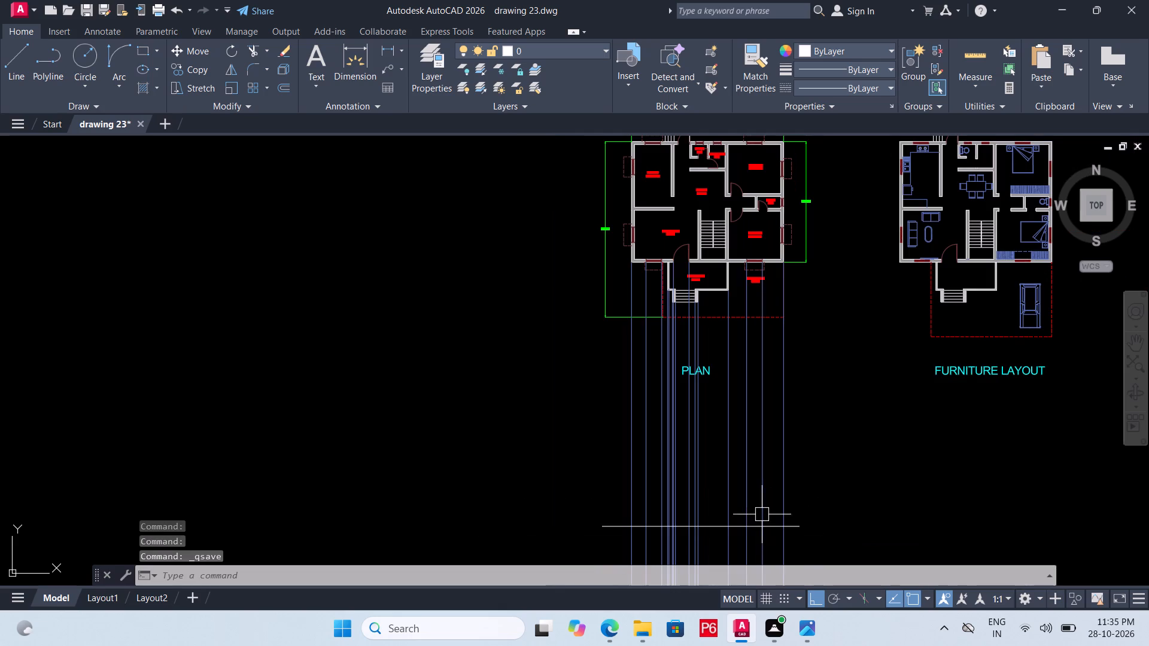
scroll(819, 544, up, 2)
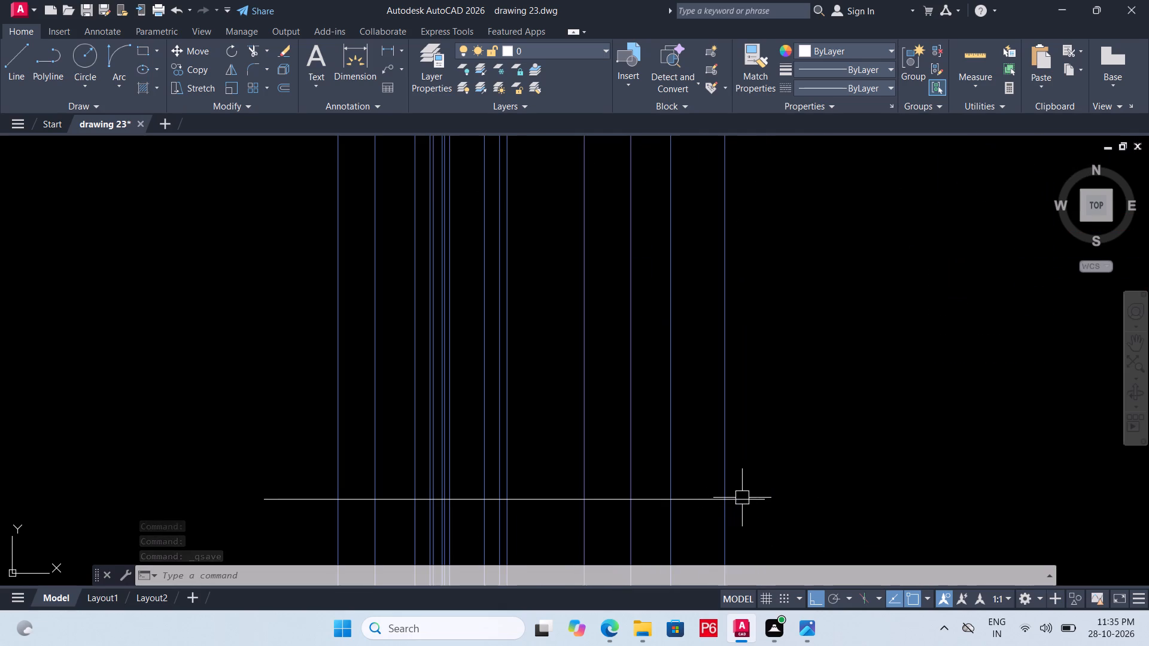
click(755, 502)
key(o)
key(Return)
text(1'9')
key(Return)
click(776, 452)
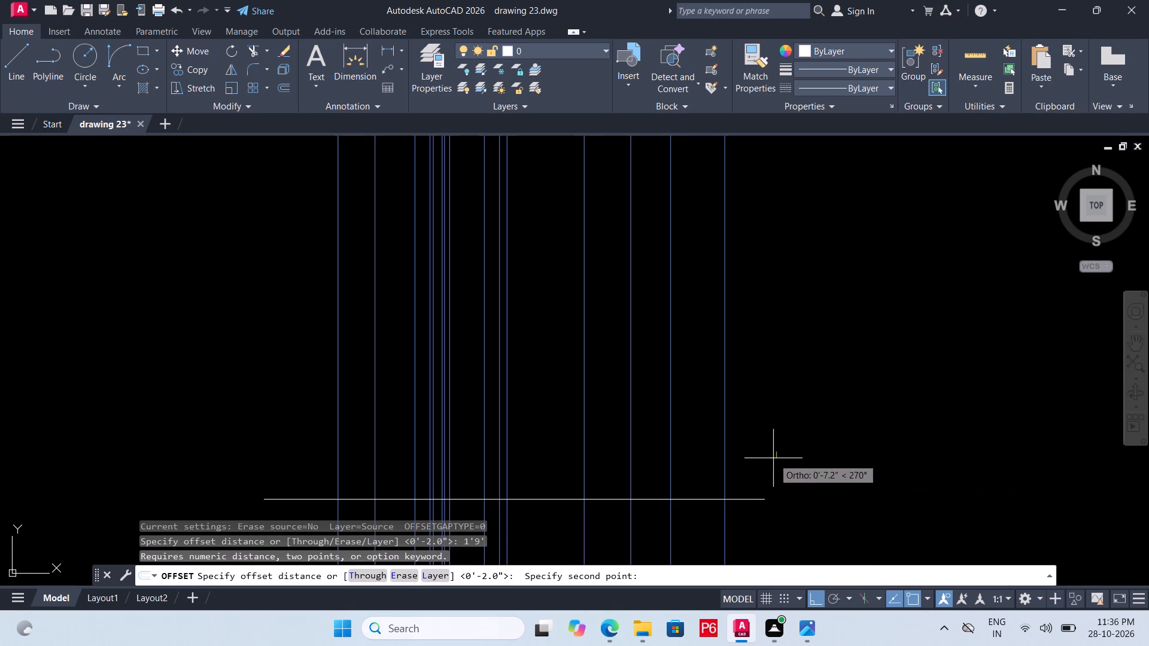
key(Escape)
Offset the horizontal line upward by 1'9" and save the drawing.
click(756, 502)
key(o)
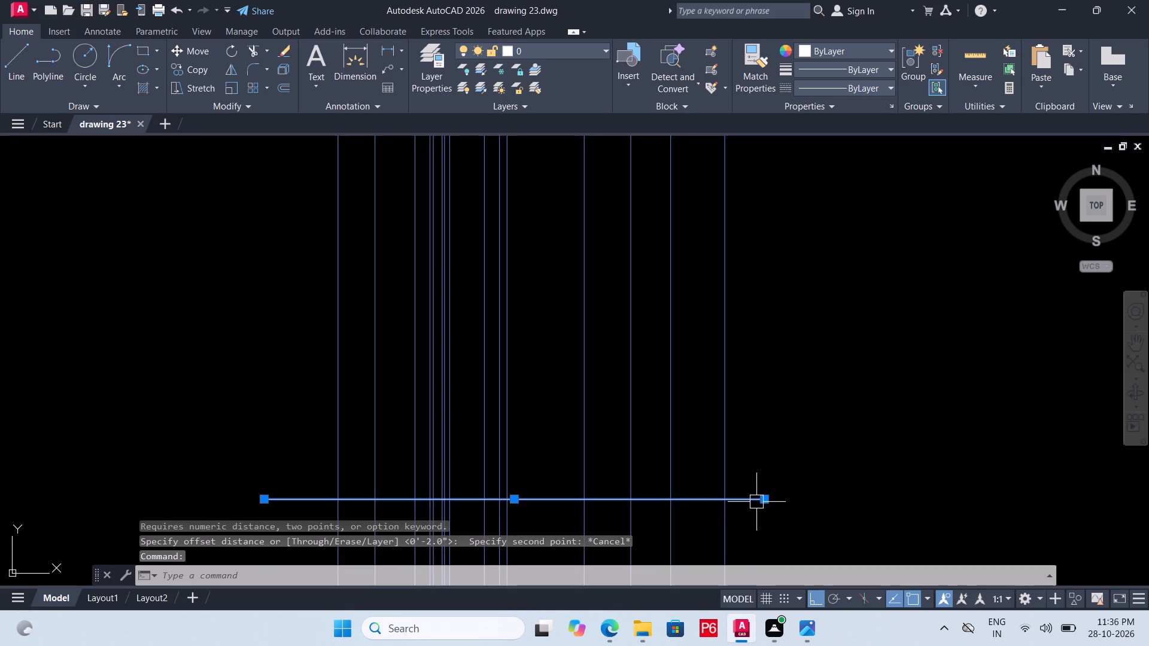
key(Return)
text(1'9)
key(shift+quotedbl)
key(Return)
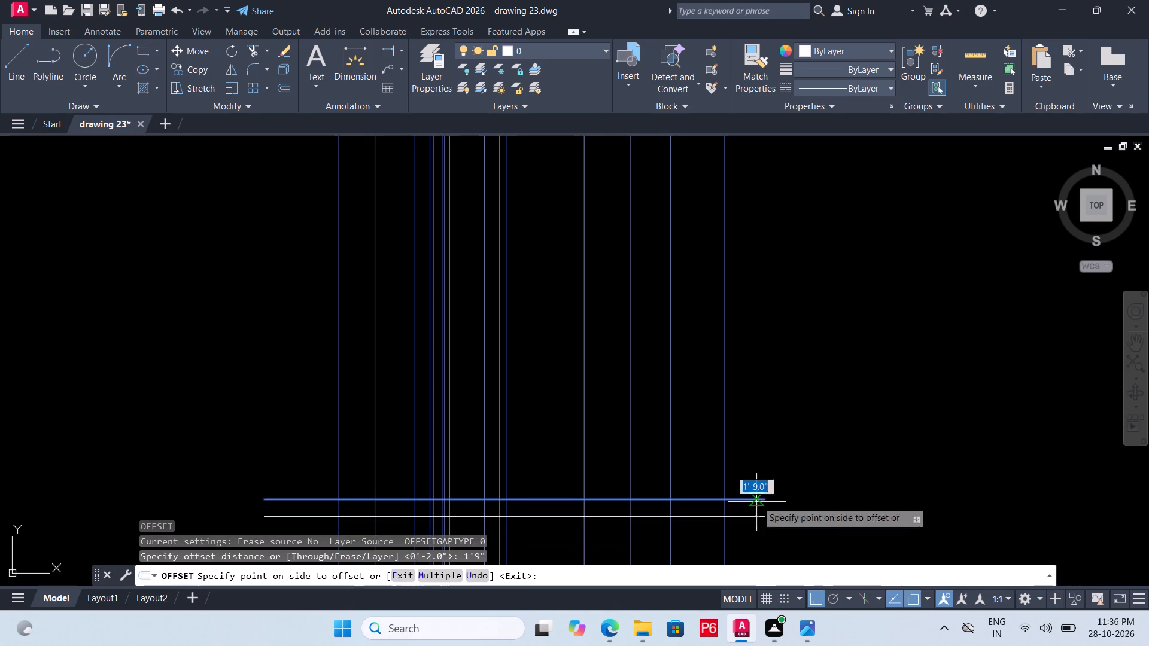
click(804, 428)
key(ctrl+s)
key(ctrl+s)
key(ctrl+s)
key(ctrl+s)
key(ctrl+s)
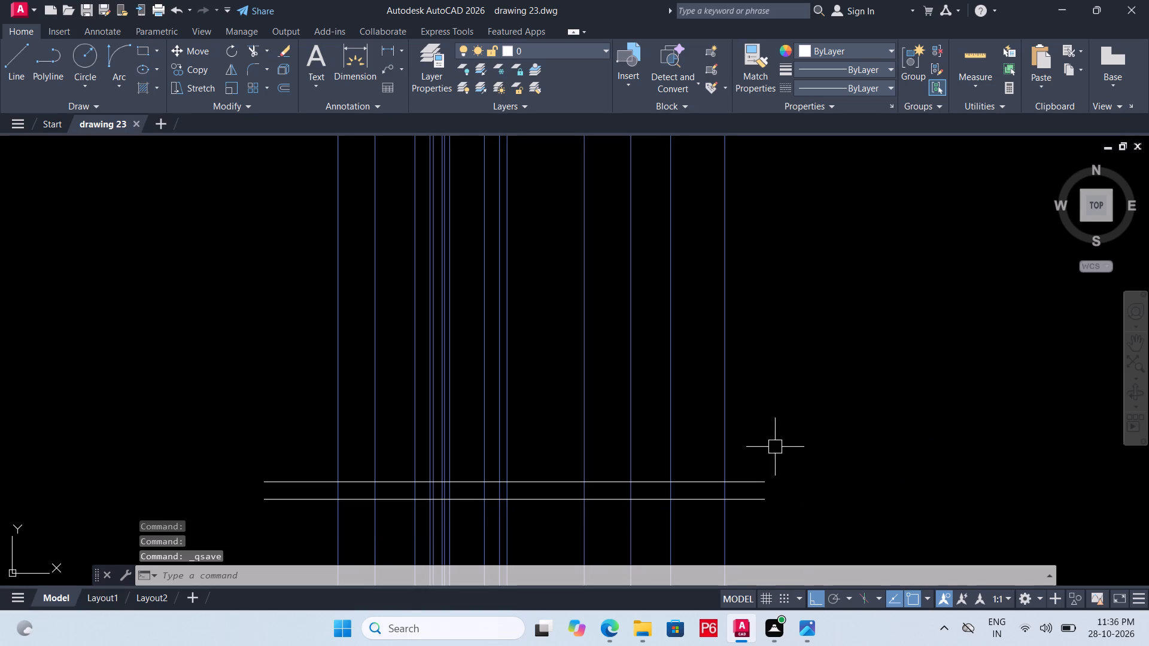
key(ctrl+s)
Offset the upper of the two horizontal lines upward by 11'.
scroll(739, 482, down, 1)
click(613, 480)
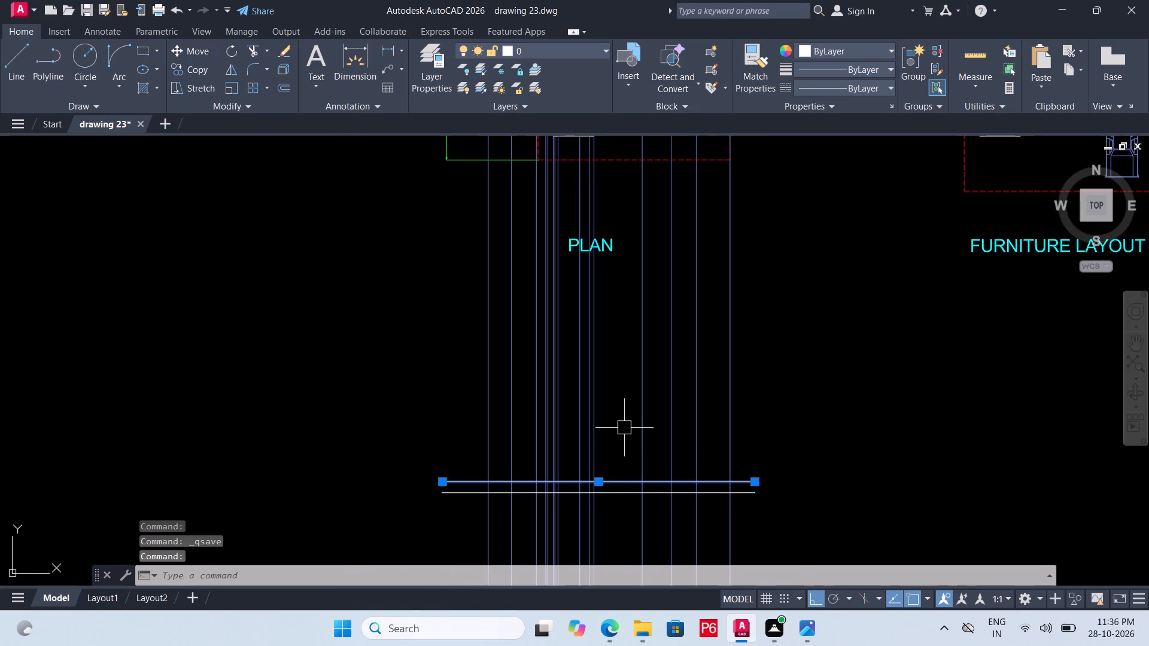
key(o)
key(Return)
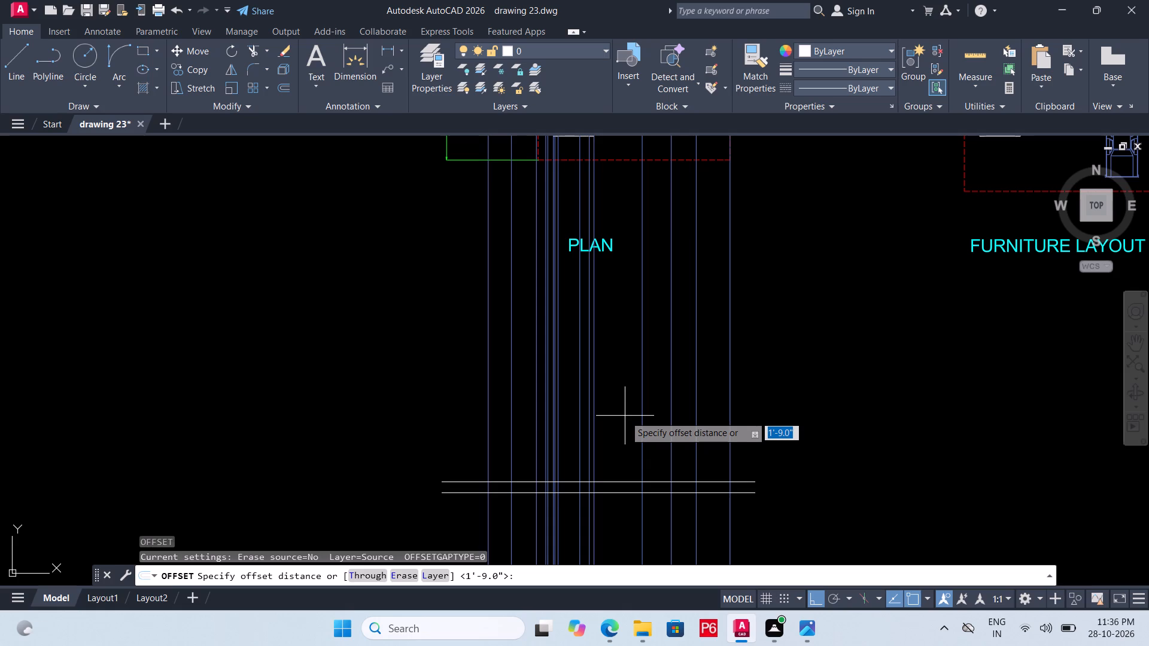
text(10)
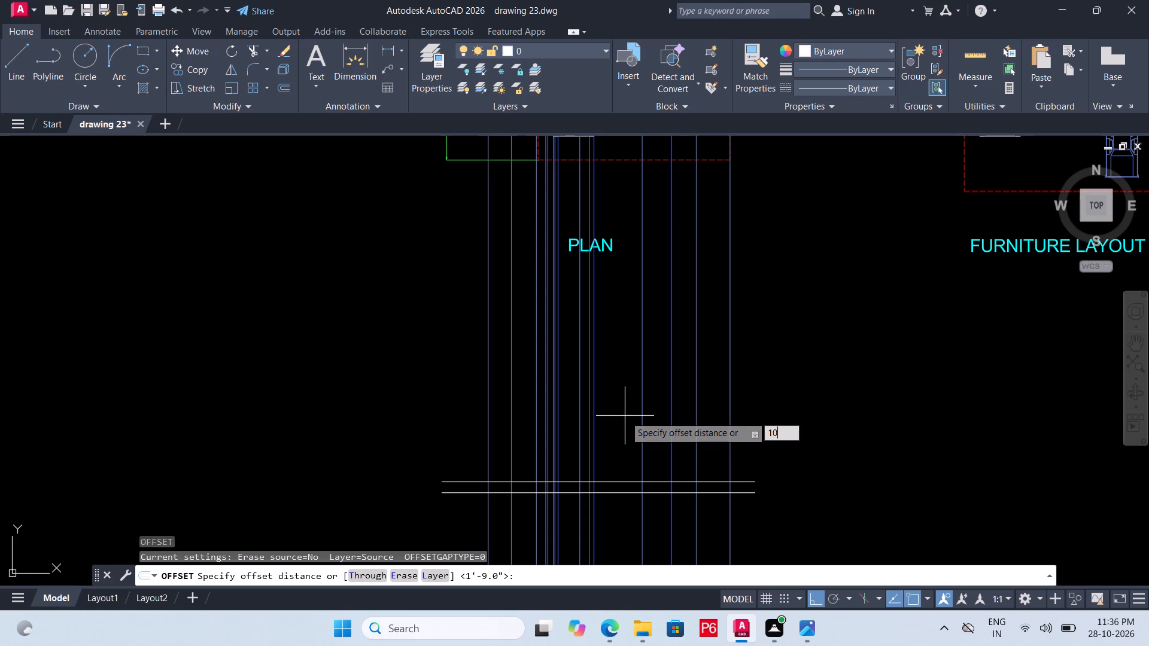
key(BackSpace)
key(BackSpace)
key(1)
text(1')
key(Return)
click(624, 397)
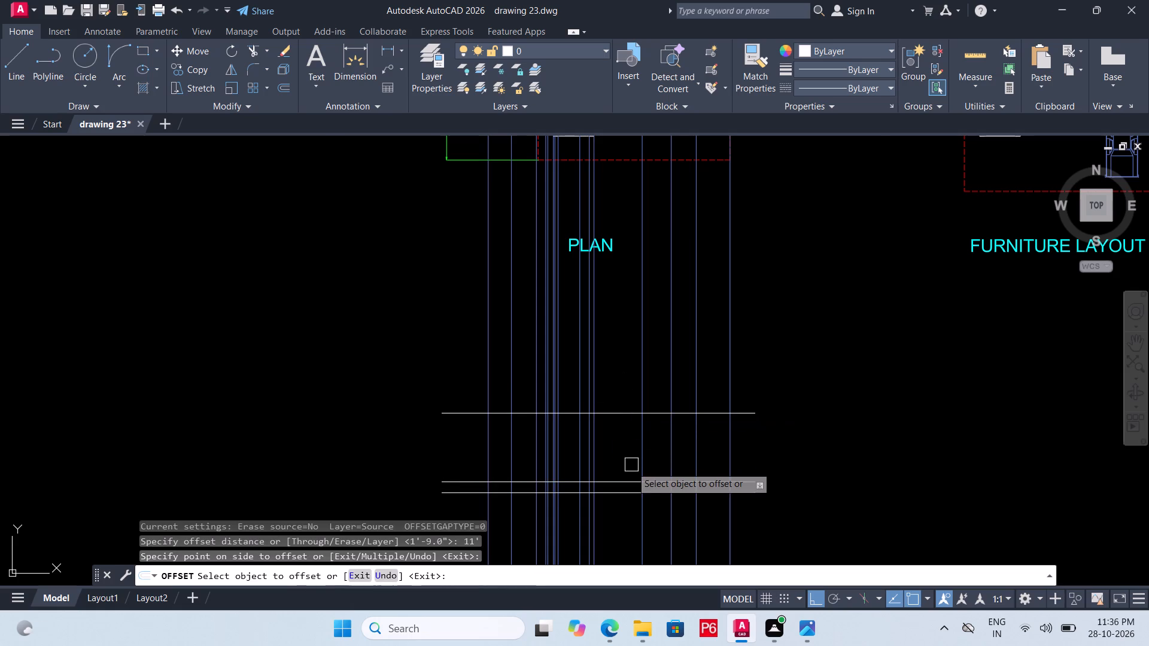
scroll(631, 467, up, 2)
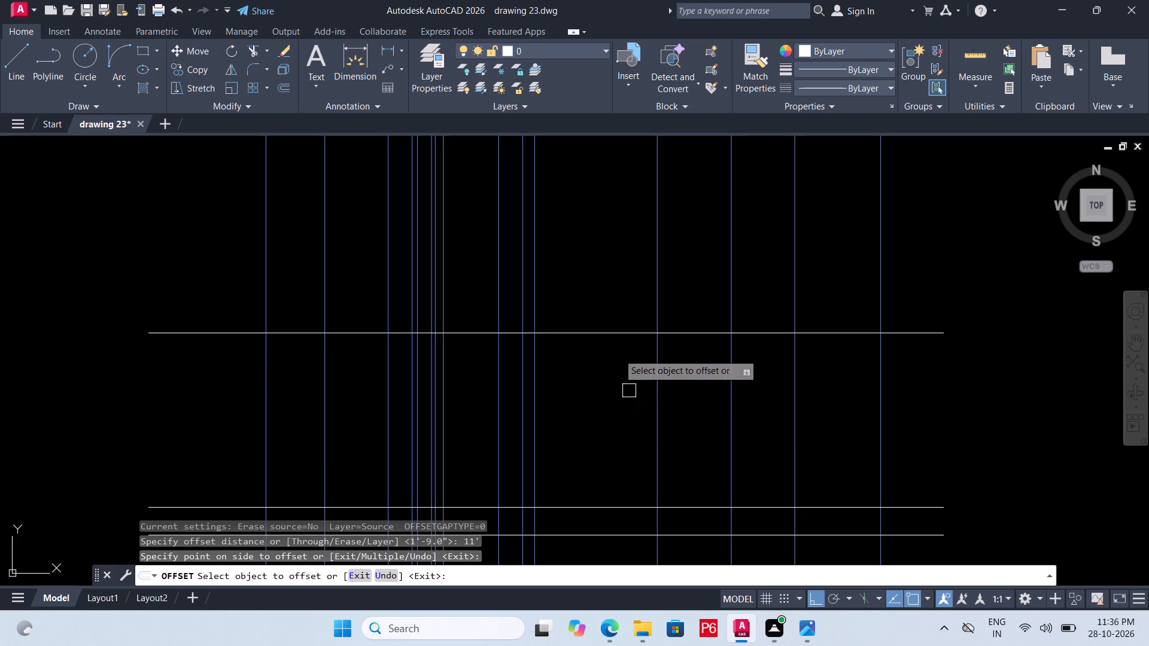
Offset the topmost horizontal level line downward by 6" and save the drawing.
click(607, 332)
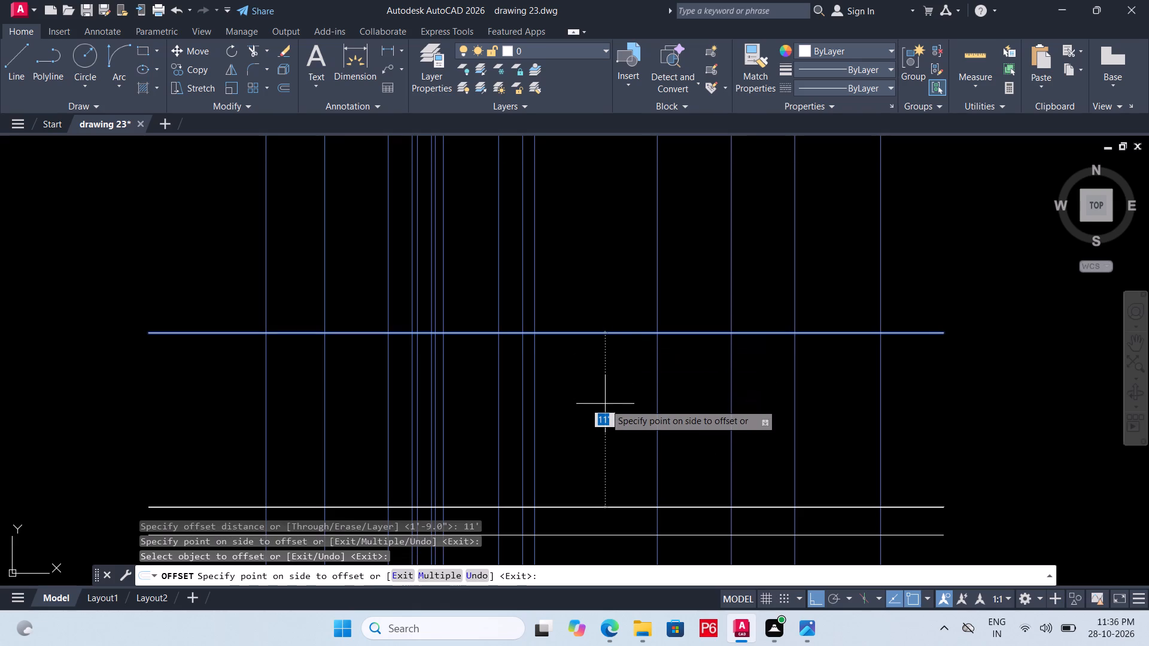
key(6)
key(shift+quotedbl)
key(Return)
key(ctrl+s)
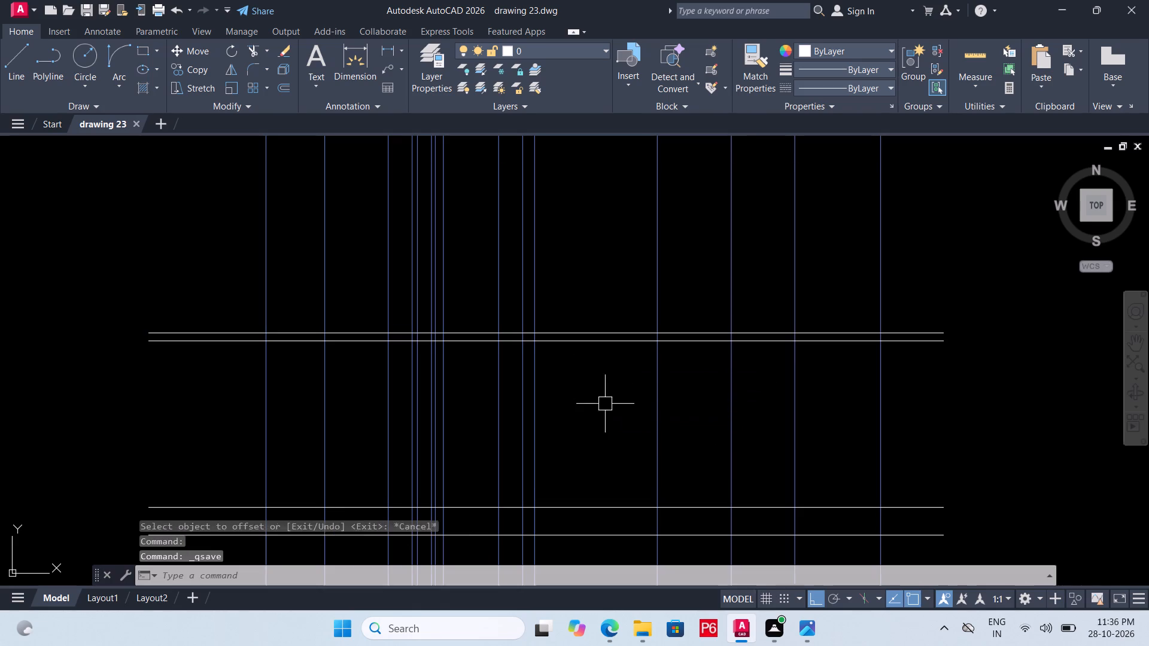
key(ctrl+s)
key(ctrl+s)
key(ctrl+s)
key(ctrl+s)
Trim the ends of all four horizontal level lines beyond the leftmost and rightmost rays, and save the drawing.
ctrl+scroll(605, 404, down, 2)
text(TR)
key(space)
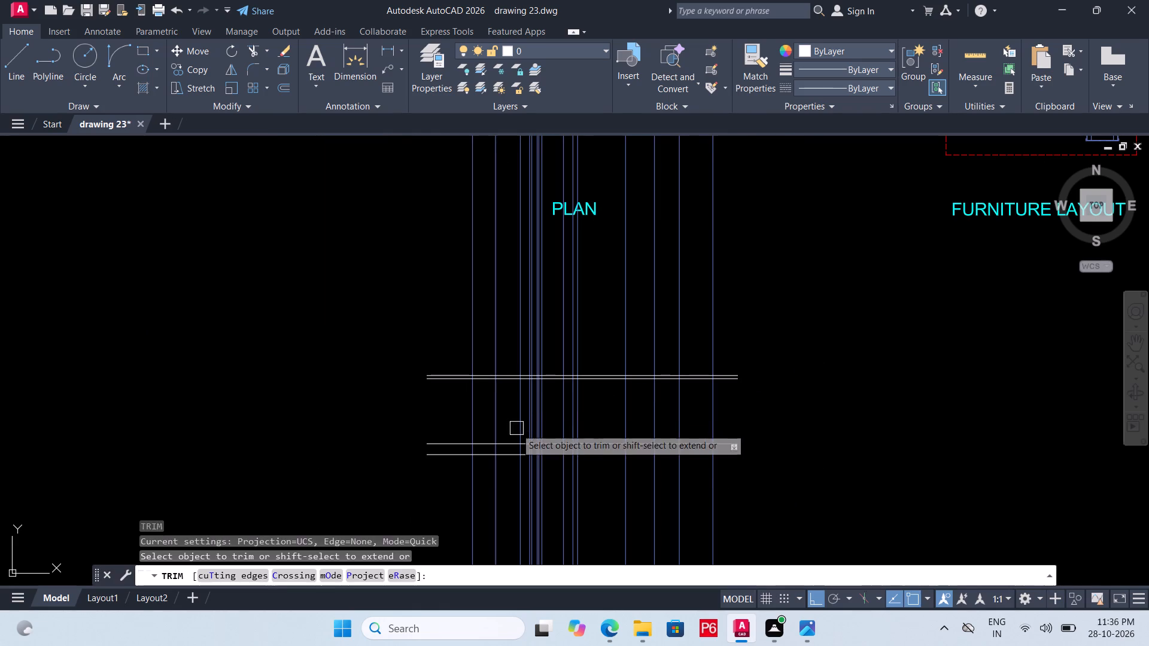
key(space)
click(455, 465)
click(446, 339)
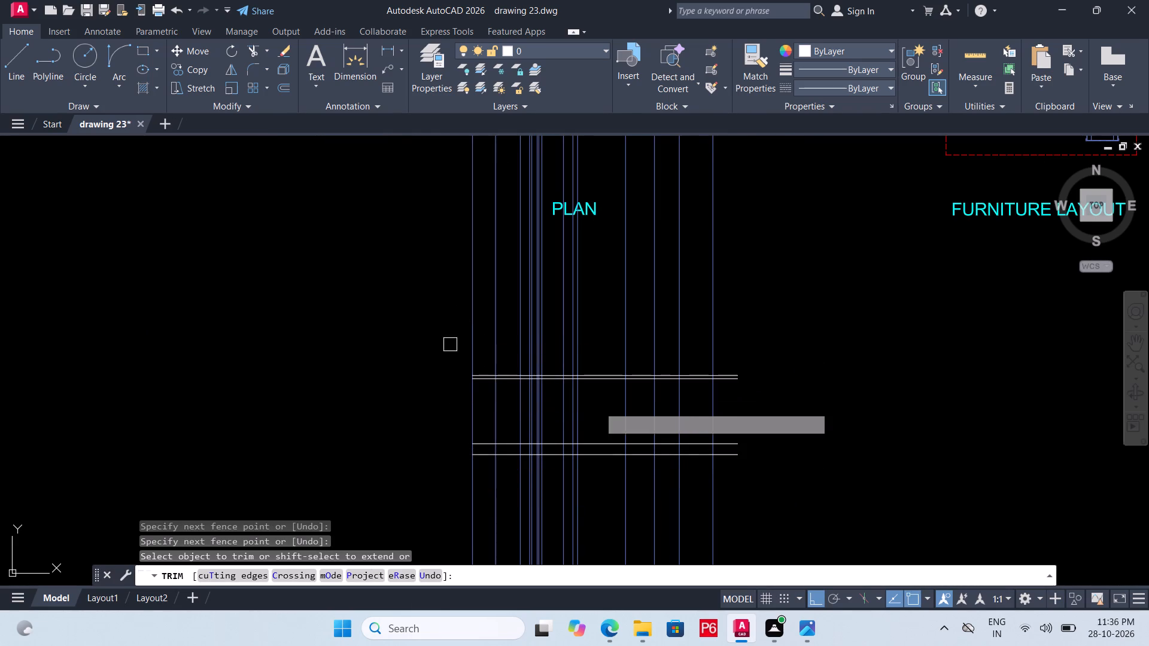
drag(731, 469, 732, 464)
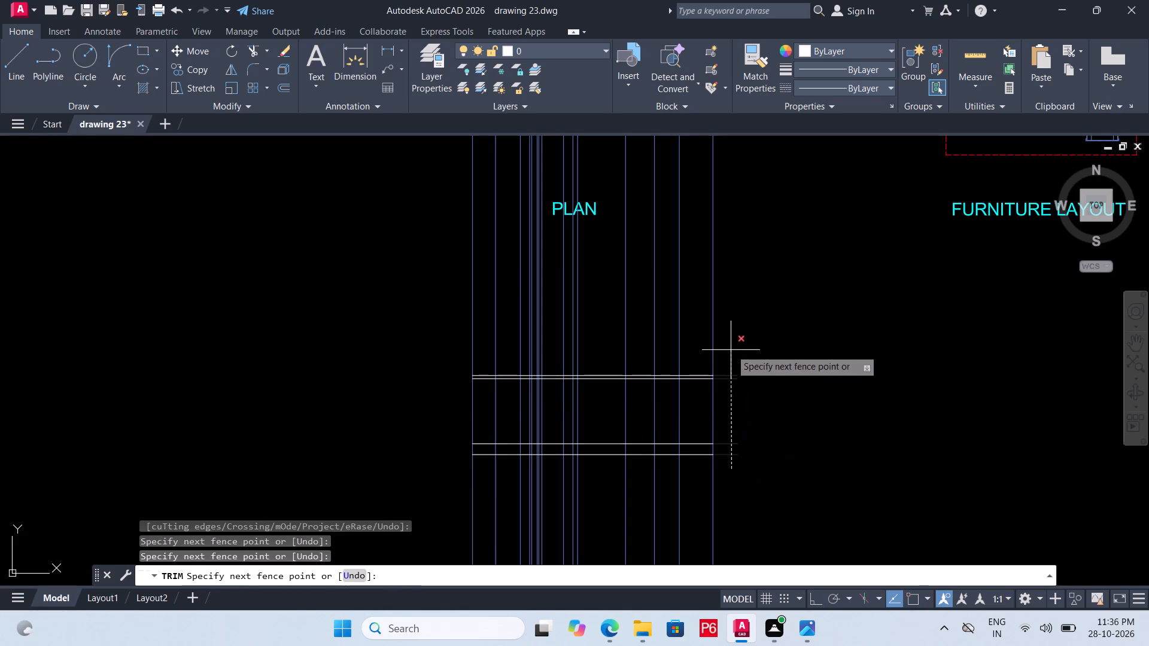
click(731, 349)
key(ctrl+s)
key(ctrl+s)
key(ctrl+s)
ctrl+scroll(767, 468, down, 1)
key(ctrl+s)
key(ctrl+s)
scroll(674, 465, down, 1)
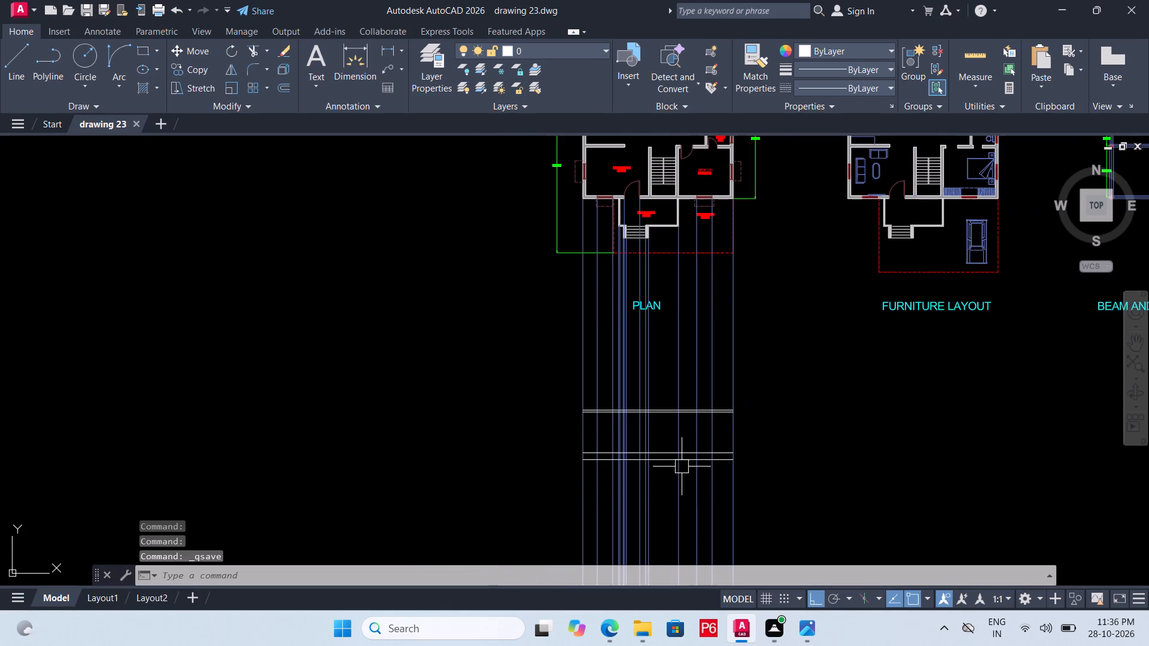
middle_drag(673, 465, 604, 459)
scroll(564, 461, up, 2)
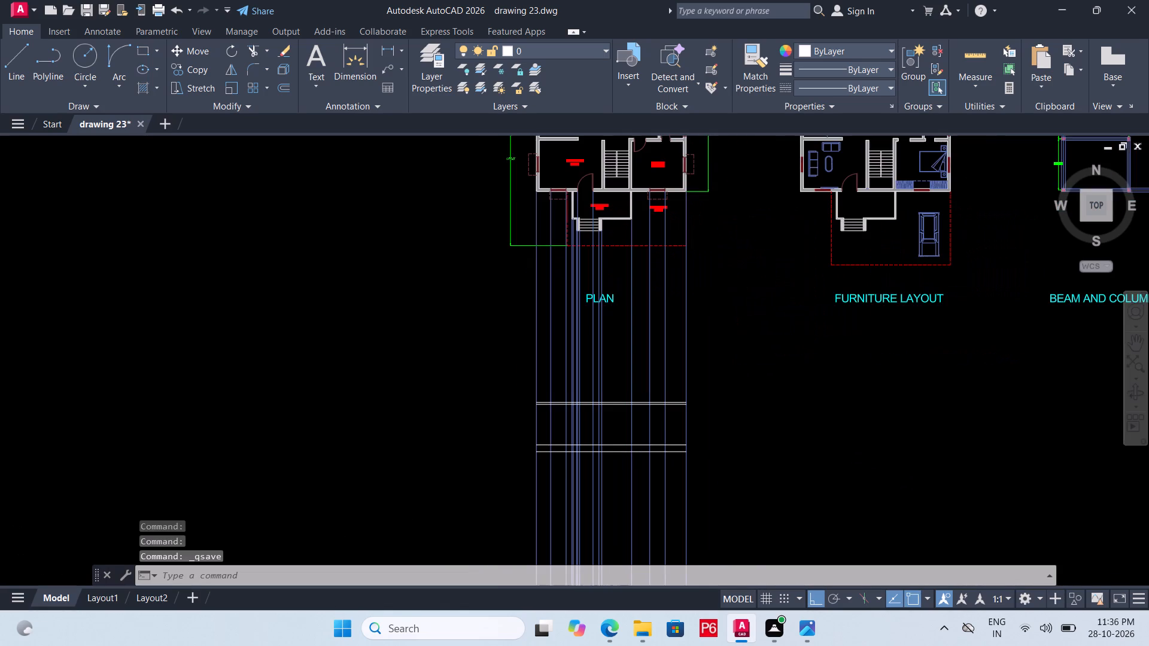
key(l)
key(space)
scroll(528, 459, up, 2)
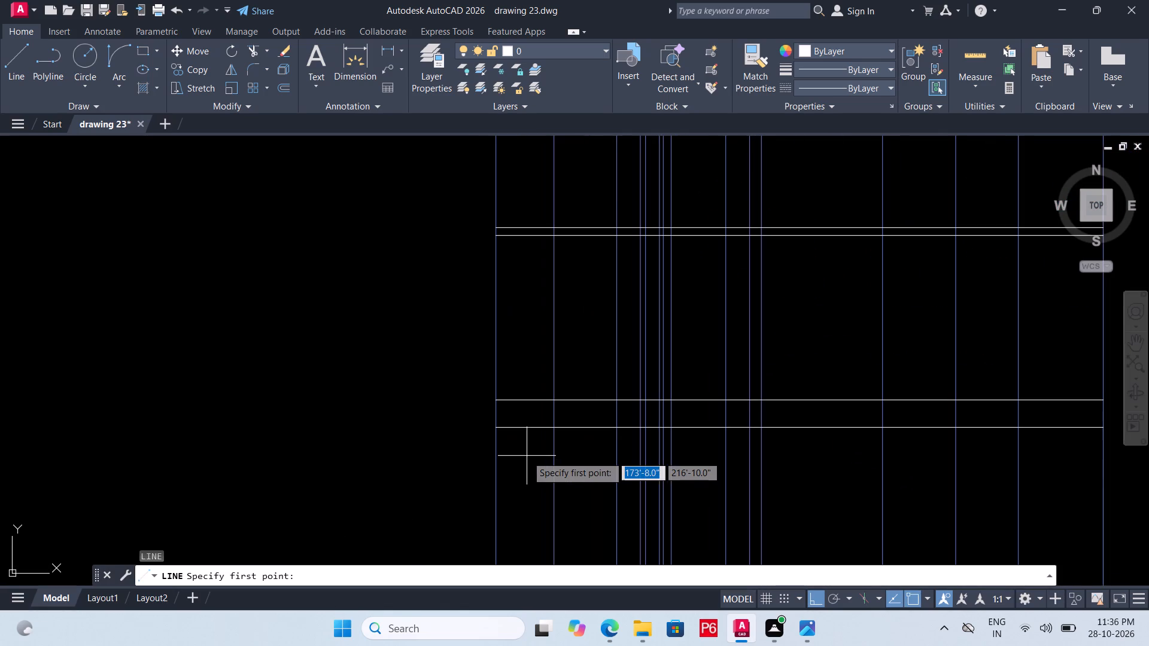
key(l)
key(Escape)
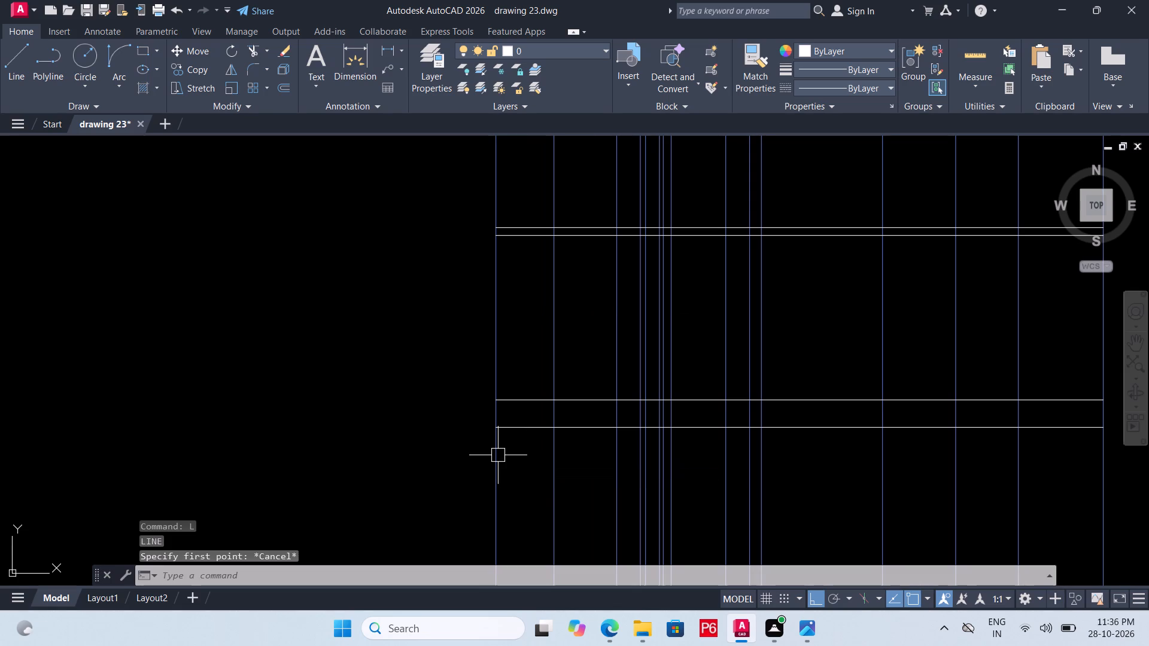
Draw a vertical line along the leftmost ray from the base line up to the topmost level line, and save the drawing.
text(L)
key(space)
click(500, 428)
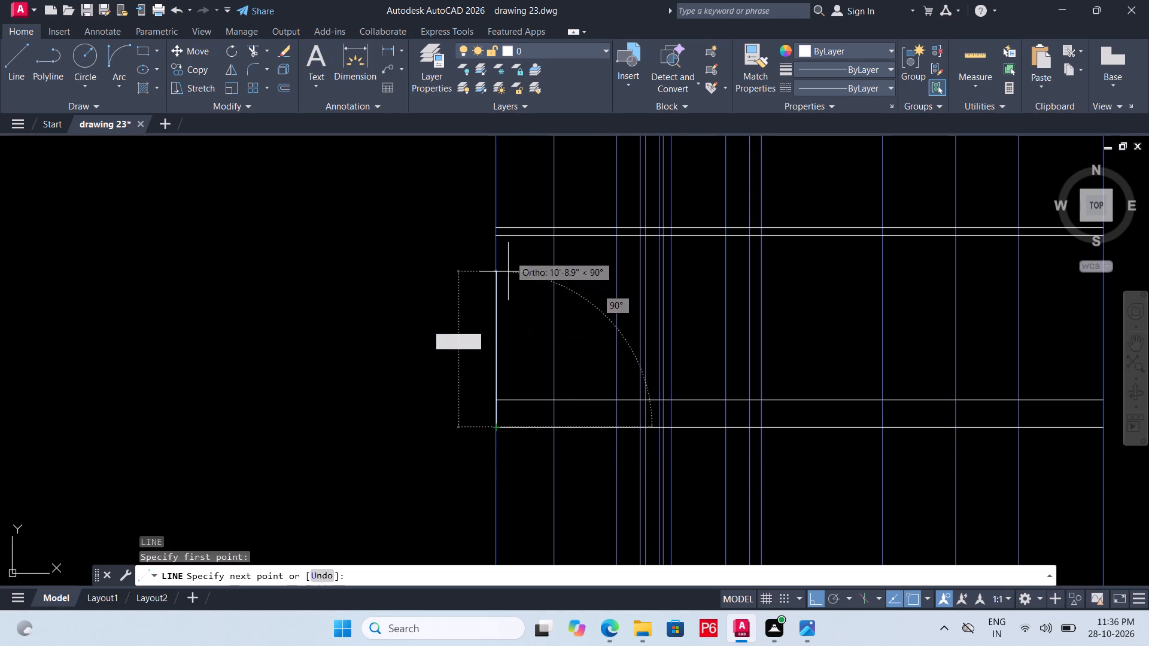
click(500, 231)
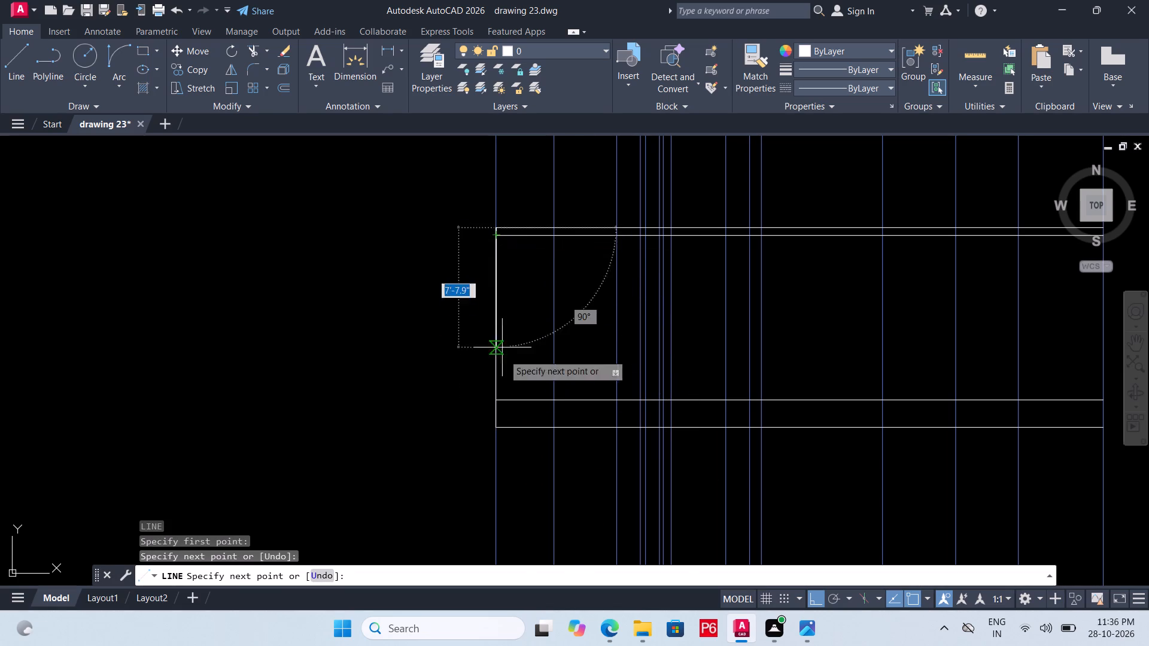
key(Escape)
key(ctrl+s)
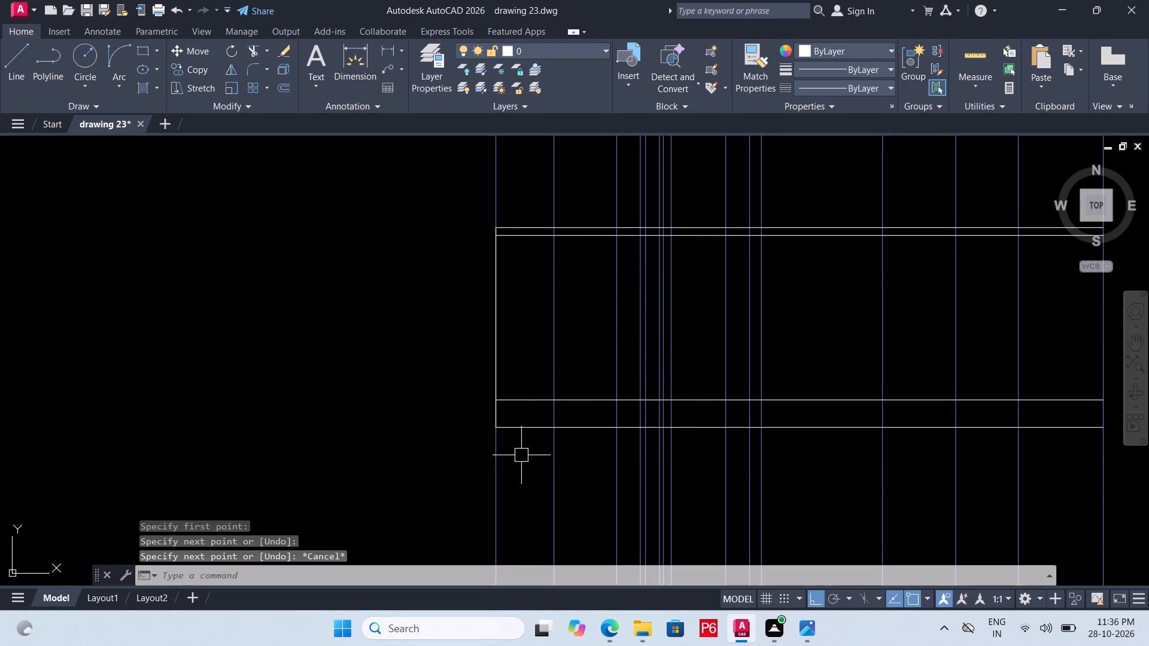
key(ctrl+s)
key(ctrl+s)
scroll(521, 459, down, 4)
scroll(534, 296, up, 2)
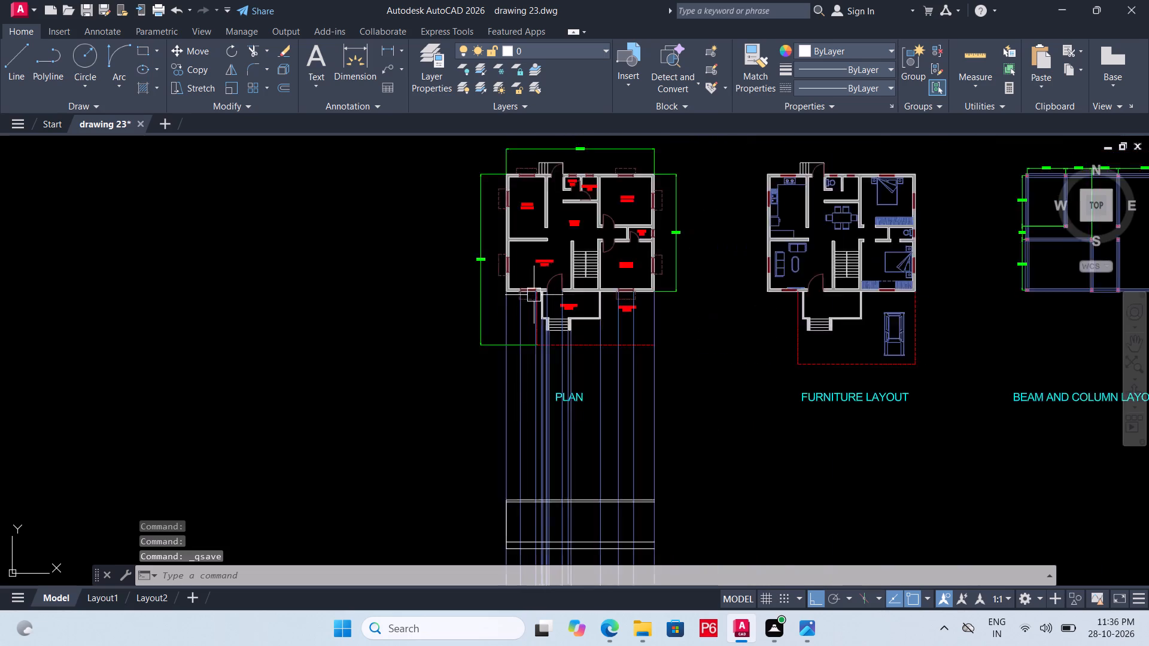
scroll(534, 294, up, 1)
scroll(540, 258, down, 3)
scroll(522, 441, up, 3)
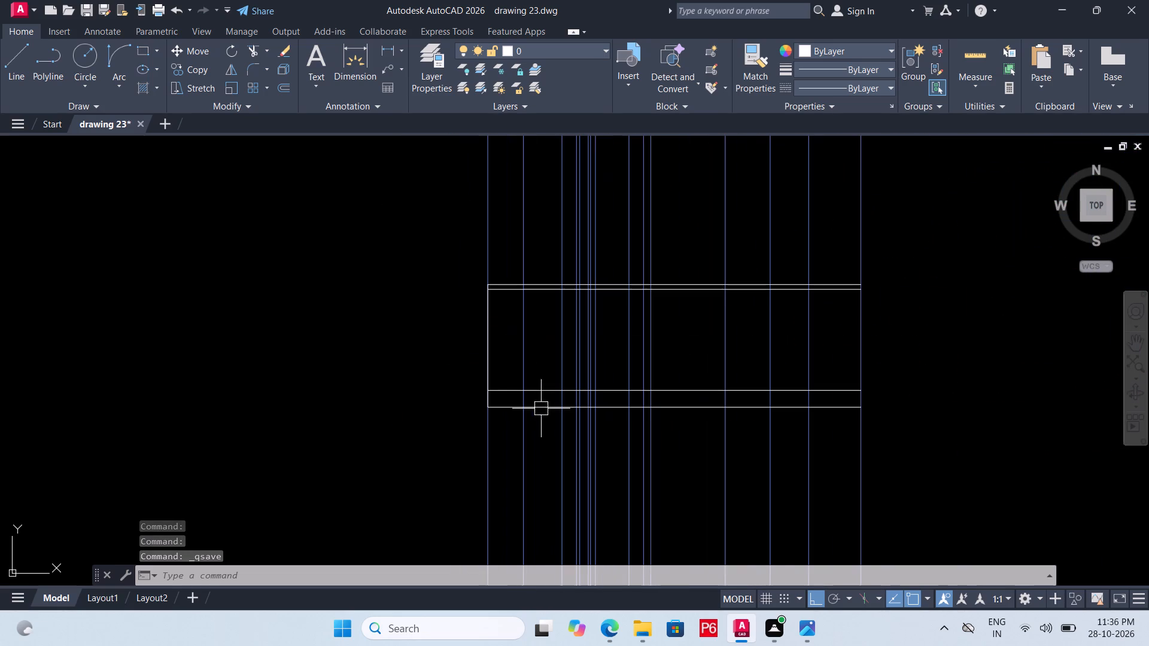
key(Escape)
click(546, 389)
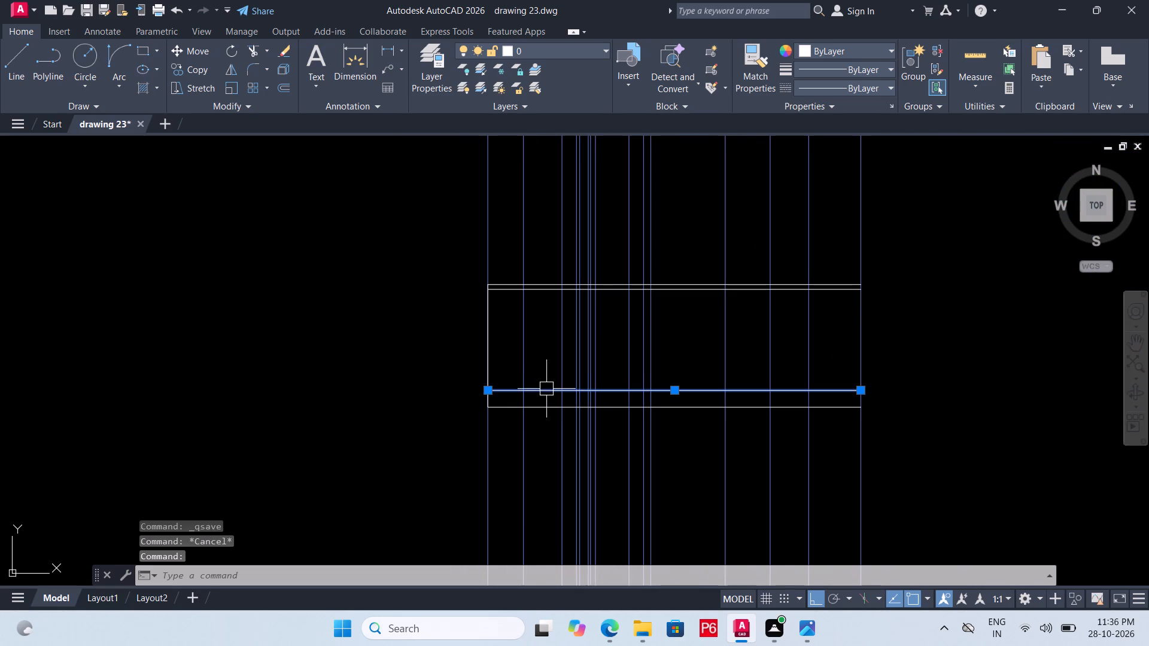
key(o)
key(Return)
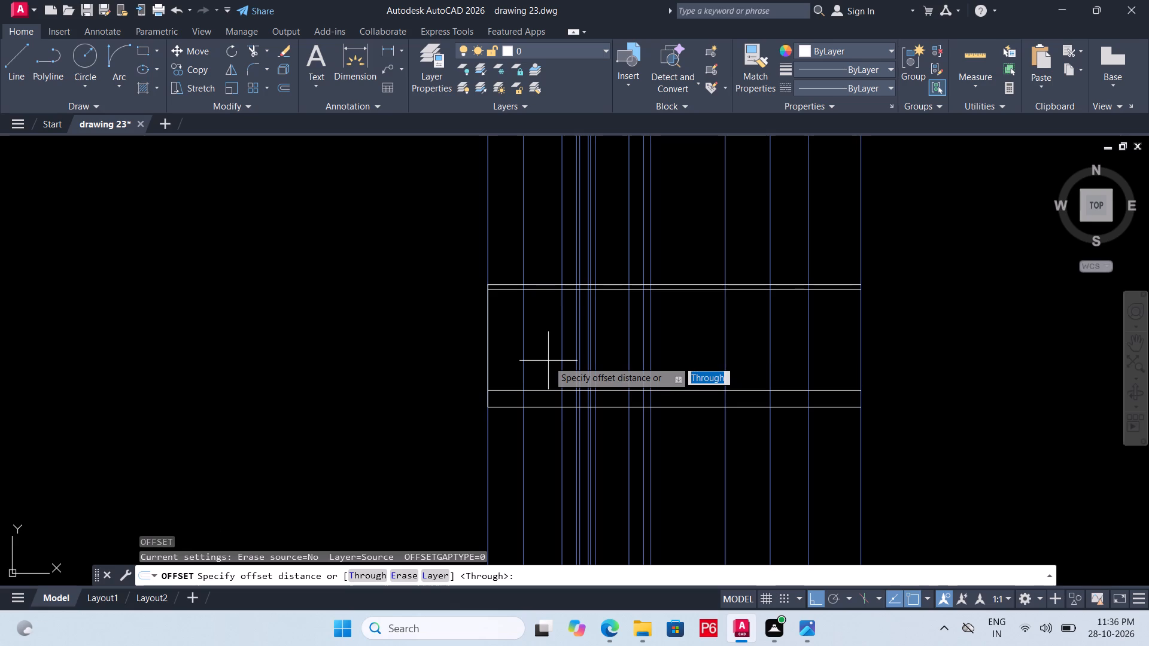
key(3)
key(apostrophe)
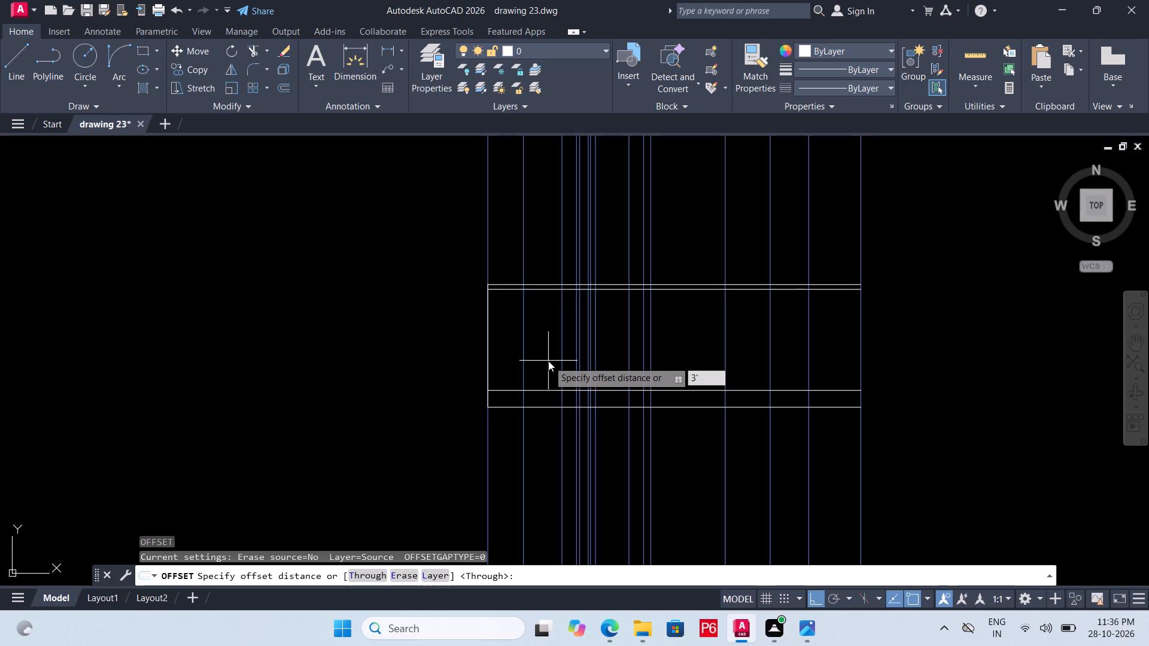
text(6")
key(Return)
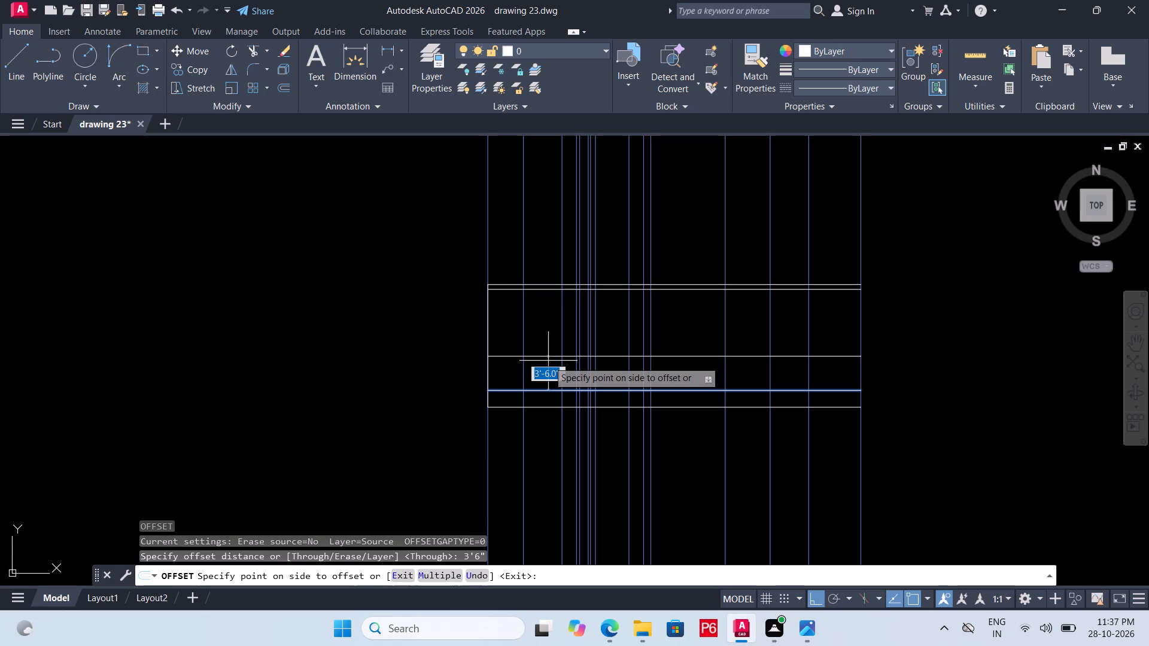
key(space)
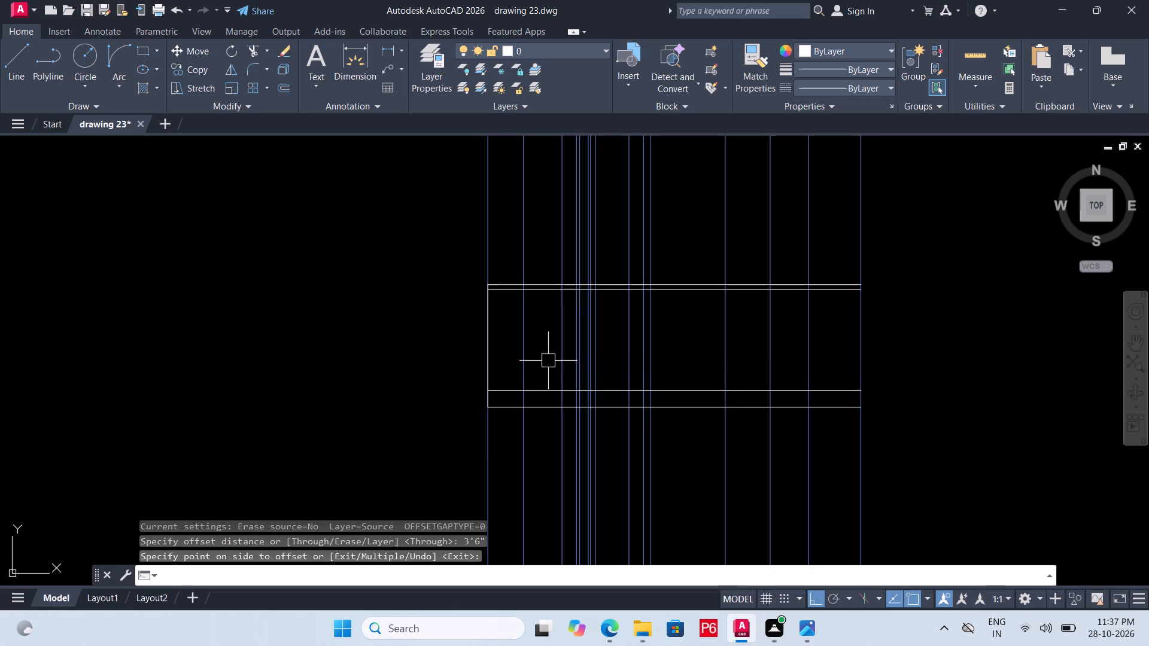
Offset the second level line from the bottom upward by 3'6" for the window sill level.
click(549, 396)
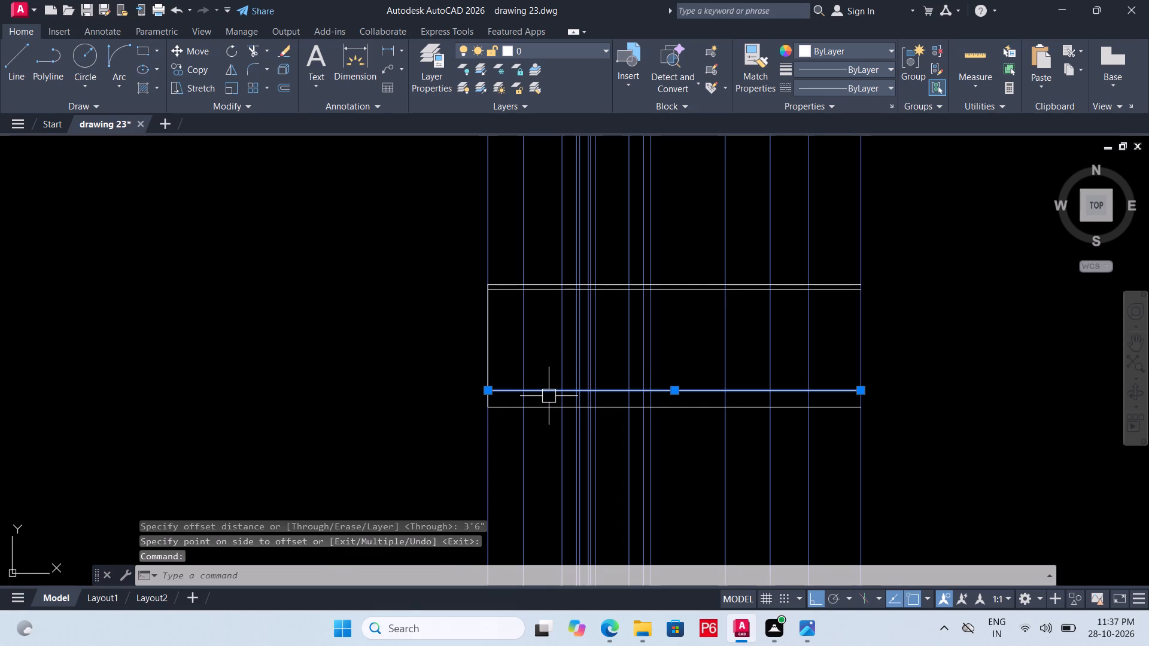
key(o)
key(Return)
text(3'6)
key(shift+quotedbl)
key(Return)
click(551, 354)
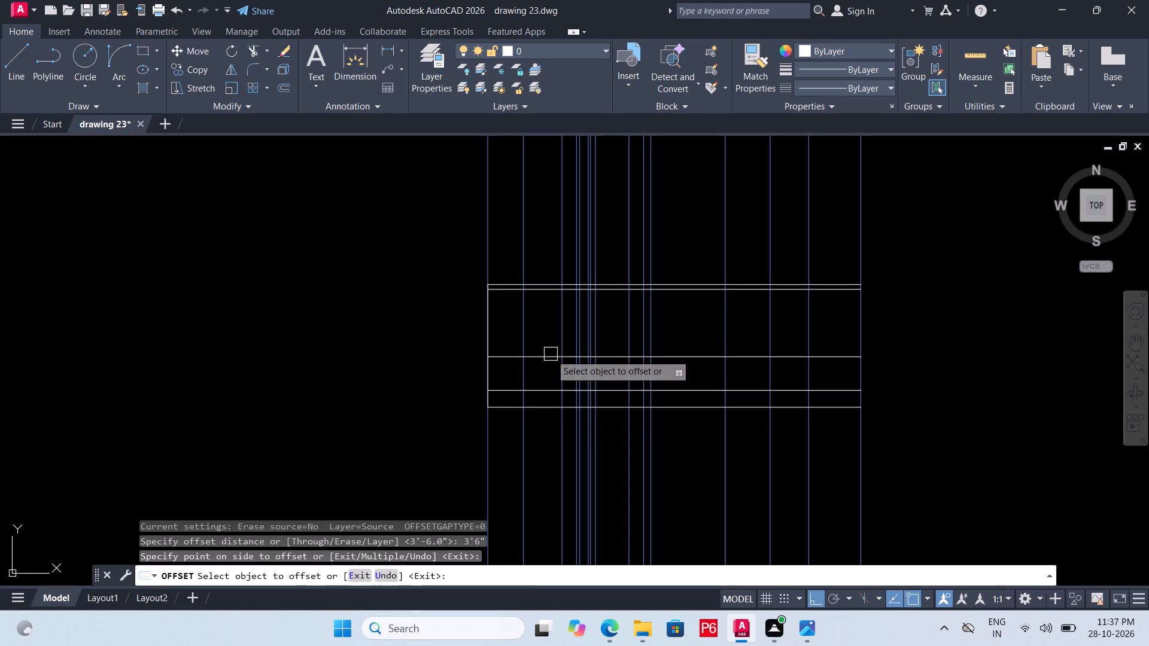
Offset the sill level line upward by 4' for the window head level, and save the drawing.
click(551, 354)
text(4';)
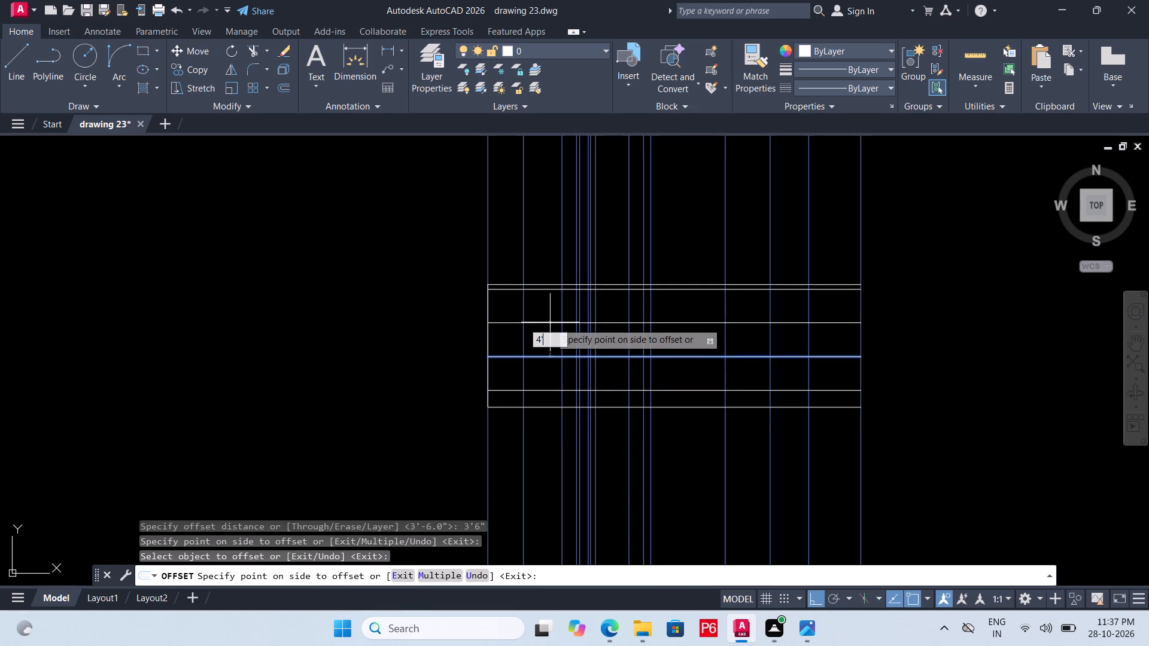
key(BackSpace)
key(BackSpace)
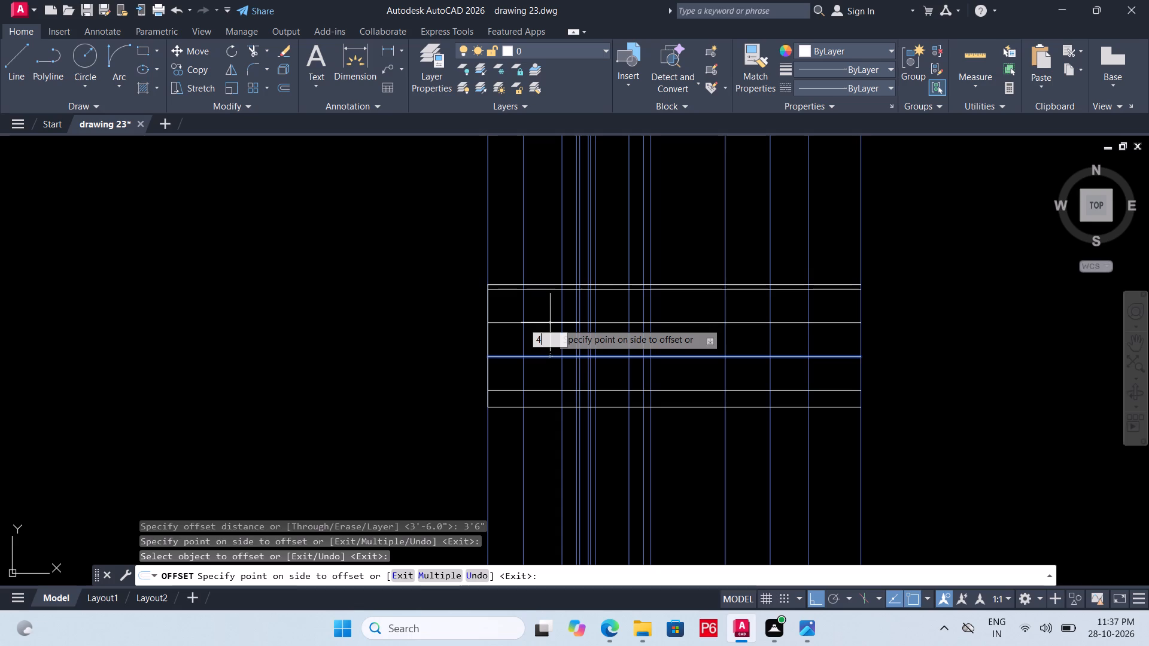
key(apostrophe)
key(Return)
key(ctrl+s)
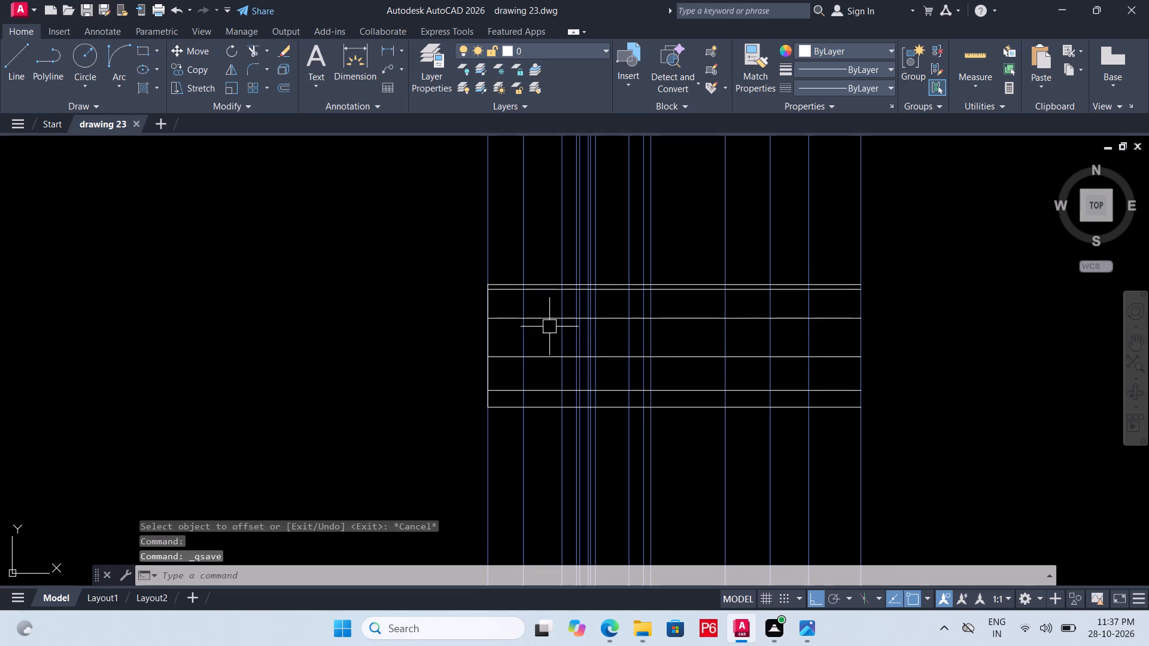
key(ctrl+s)
key(ctrl+s)
key(ctrl+s)
key(ctrl+s)
On the door layer, draw a 4' by 4' window rectangle between the second and third rays, from head to sill level, and save the drawing.
ctrl+scroll(549, 327, up, 2)
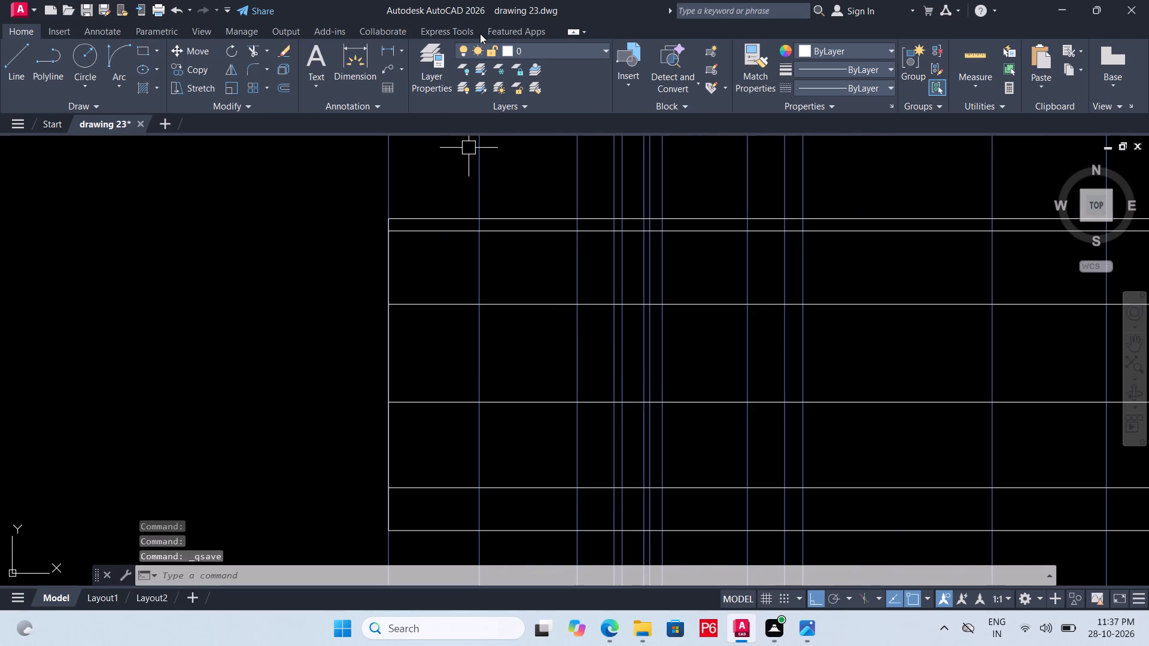
click(561, 51)
click(555, 119)
key(l)
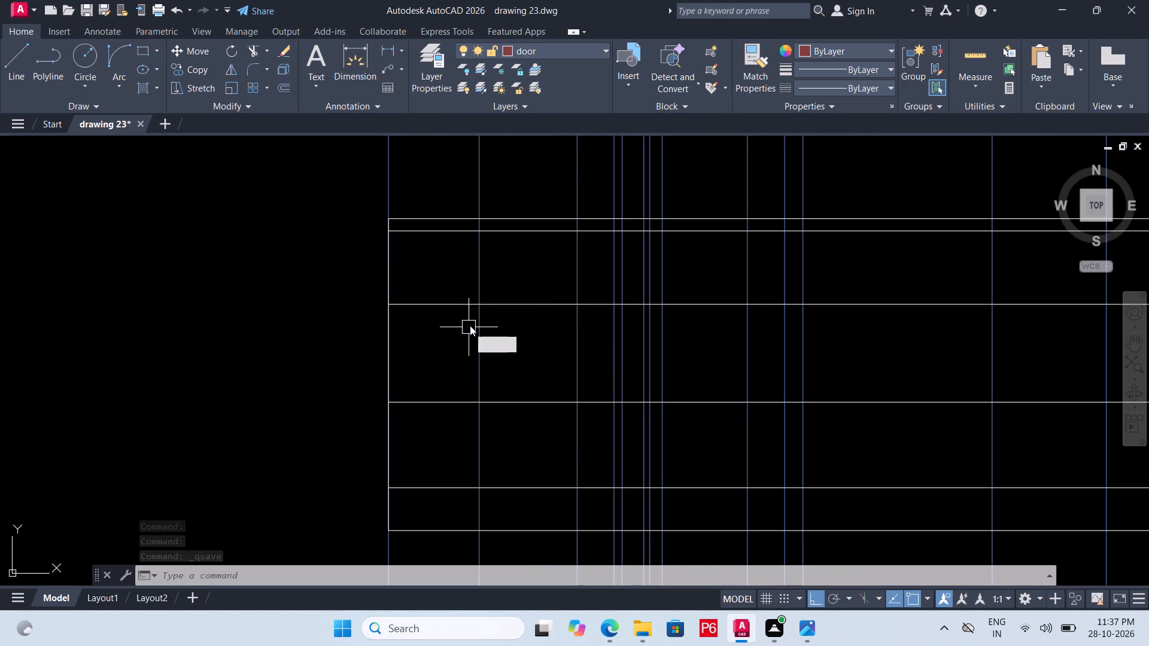
key(BackSpace)
text(REC)
key(space)
click(481, 306)
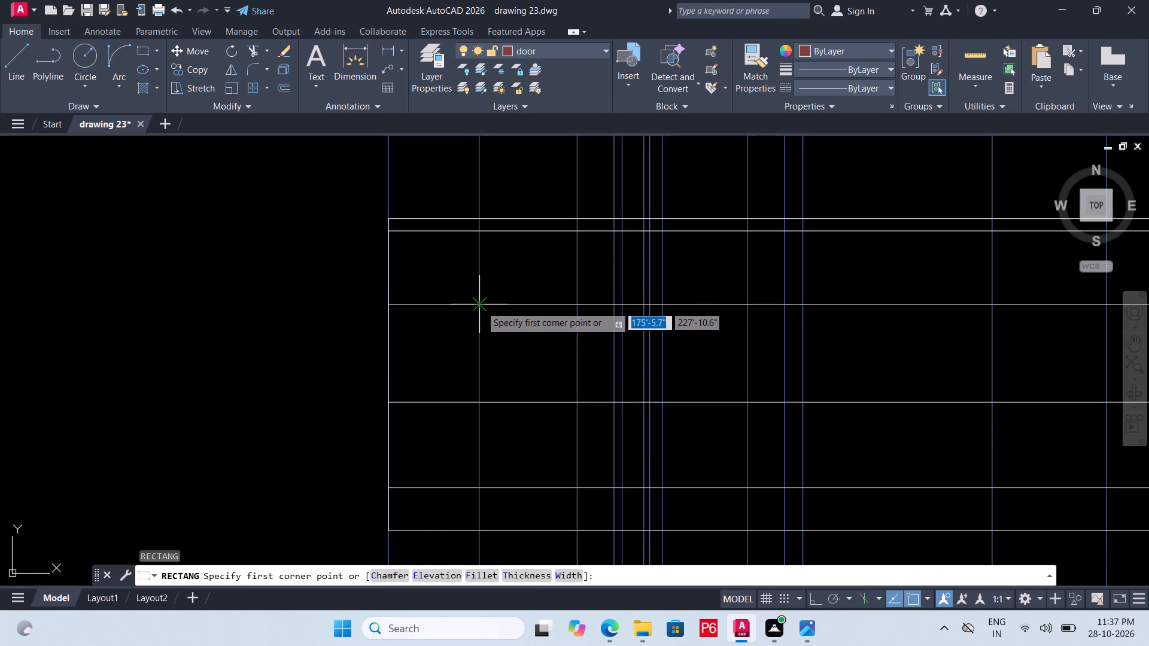
click(577, 406)
scroll(536, 364, down, 2)
key(ctrl+s)
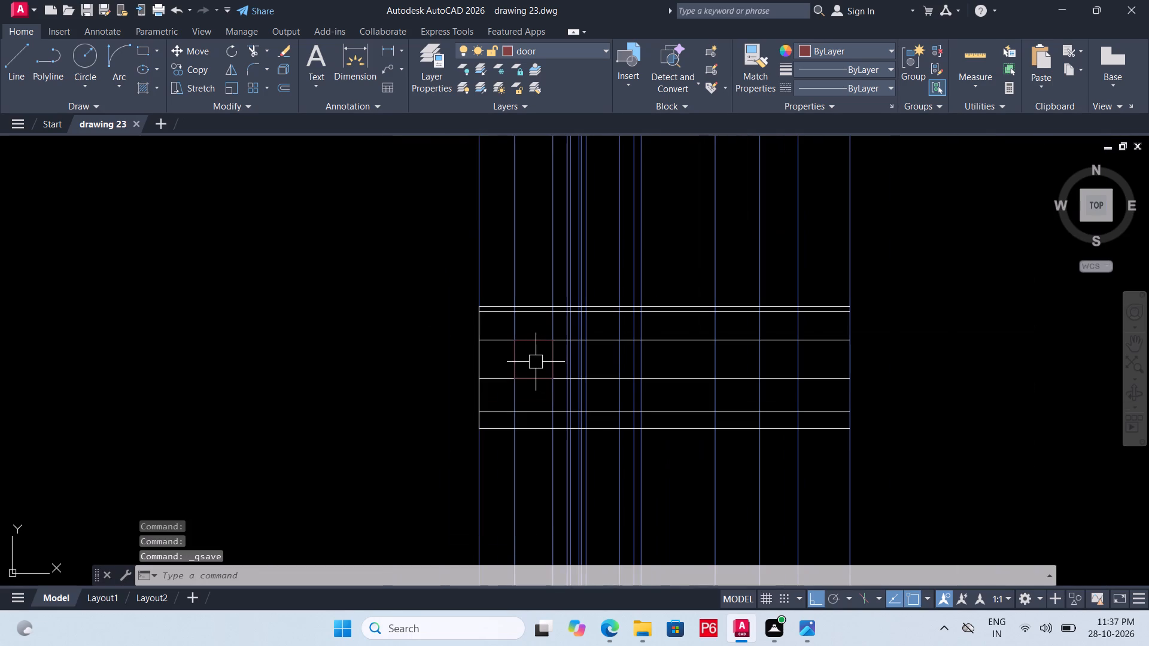
key(ctrl+s)
key(ctrl+s)
key(ctrl+s)
key(ctrl+s)
key(ctrl+s)
ctrl+scroll(536, 362, down, 1)
key(ctrl+s)
scroll(537, 371, down, 1)
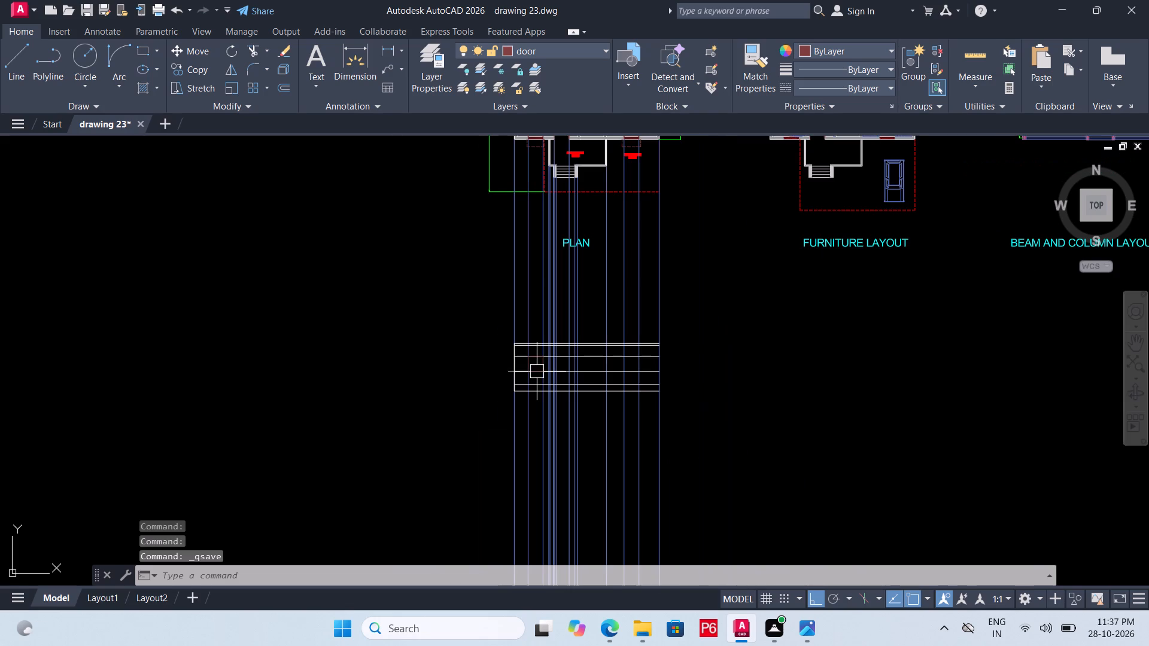
Examine the plan's front side to see which rays come from the window, porch and entrance steps.
scroll(541, 197, down, 1)
scroll(545, 181, up, 2)
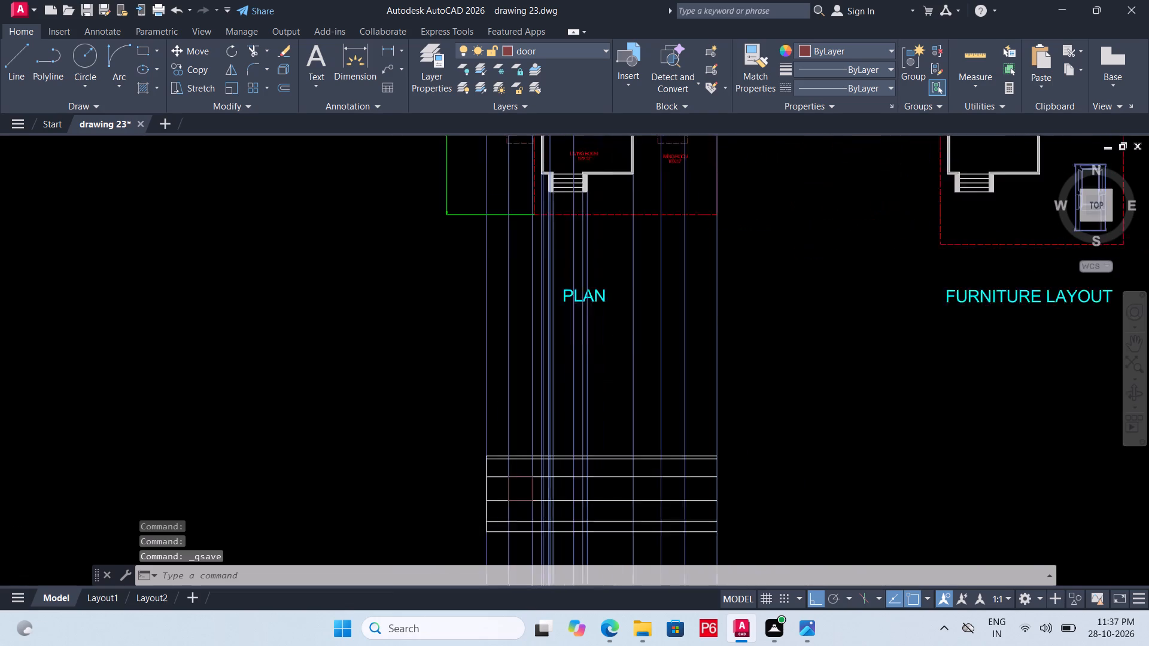
scroll(545, 181, up, 2)
scroll(521, 270, down, 2)
scroll(518, 198, up, 2)
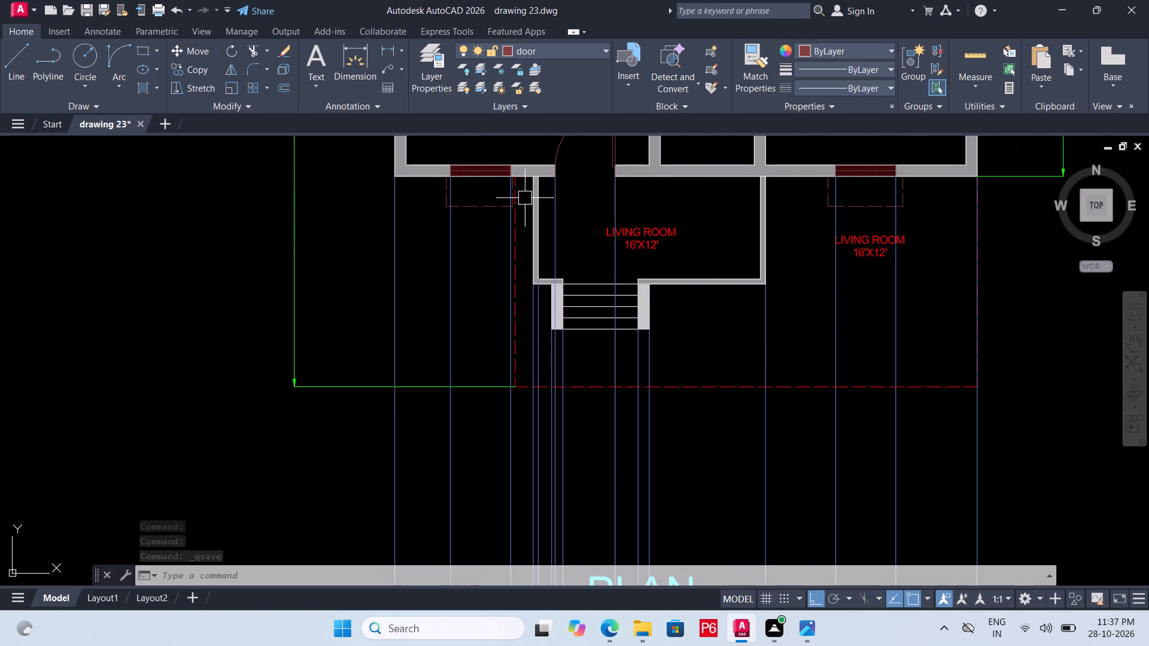
scroll(525, 198, down, 3)
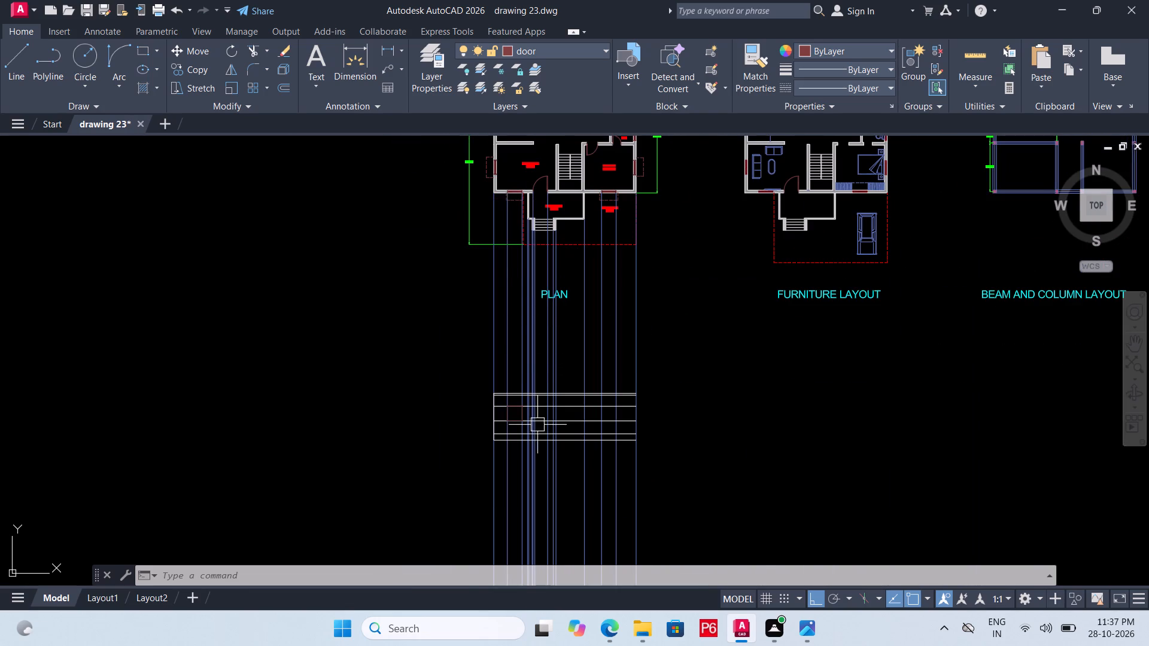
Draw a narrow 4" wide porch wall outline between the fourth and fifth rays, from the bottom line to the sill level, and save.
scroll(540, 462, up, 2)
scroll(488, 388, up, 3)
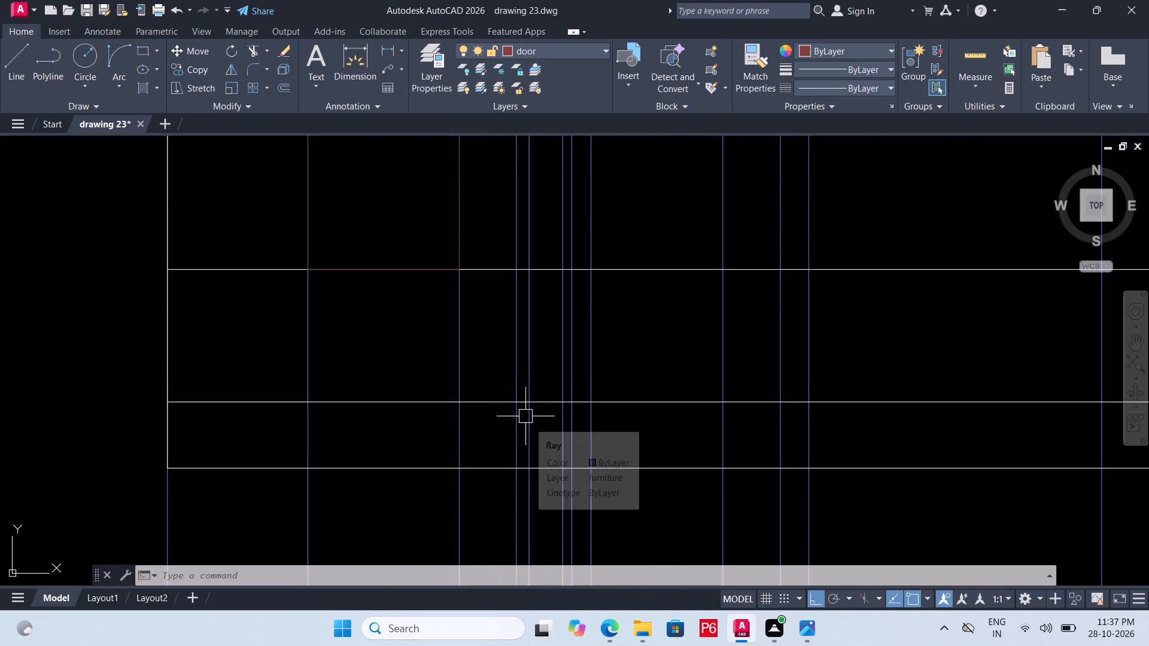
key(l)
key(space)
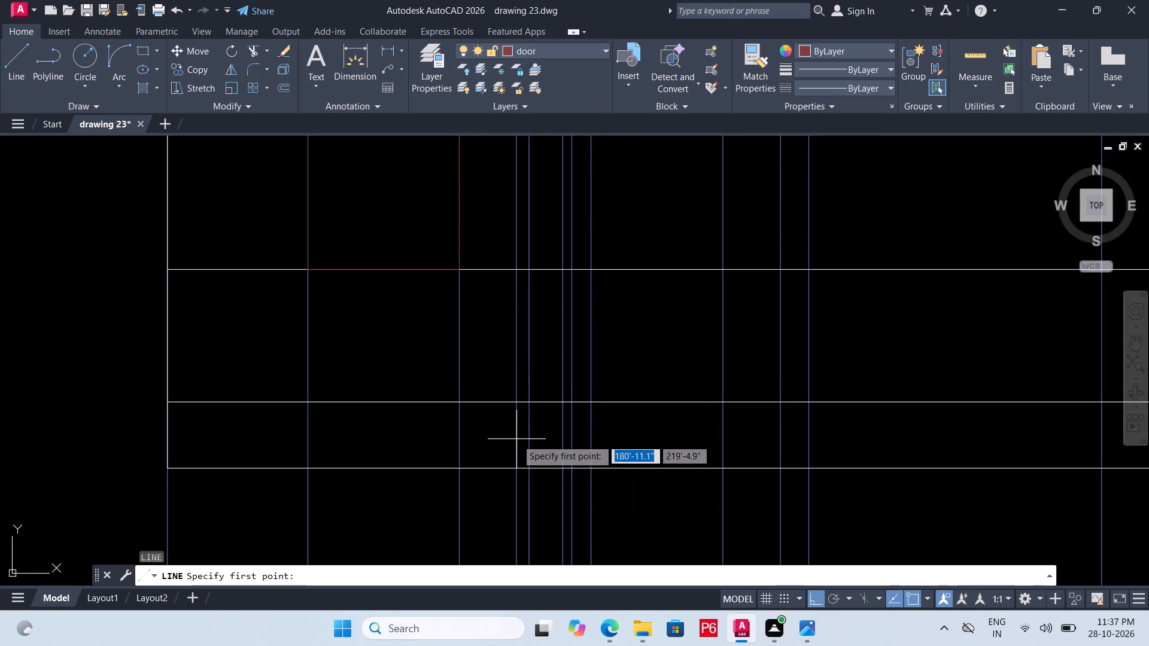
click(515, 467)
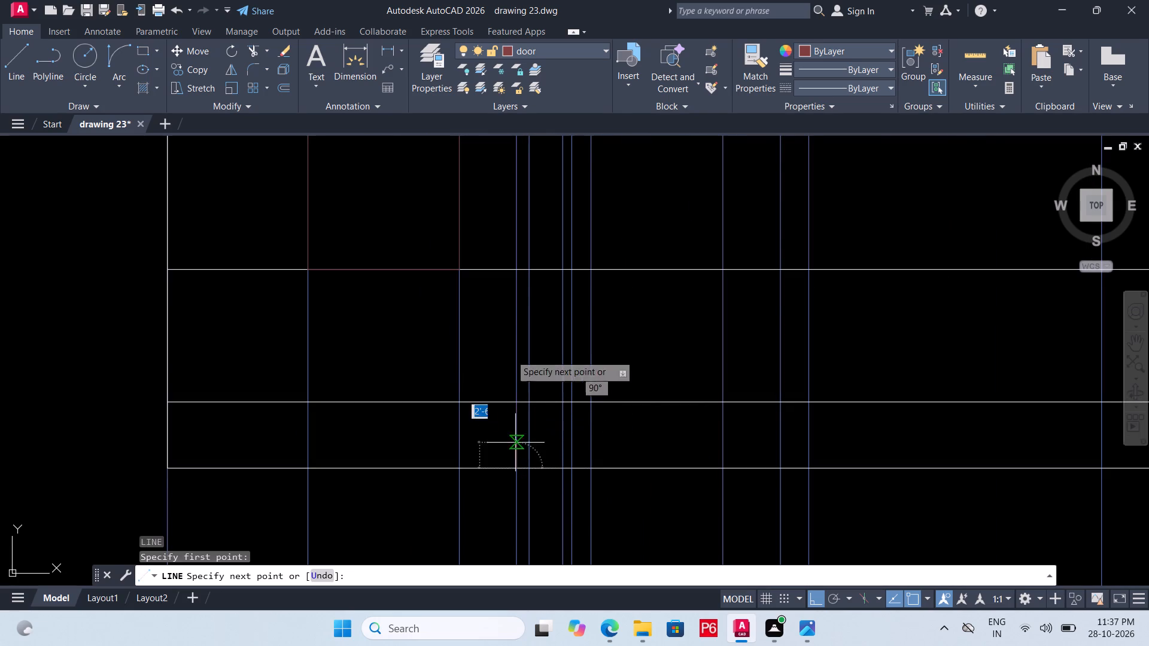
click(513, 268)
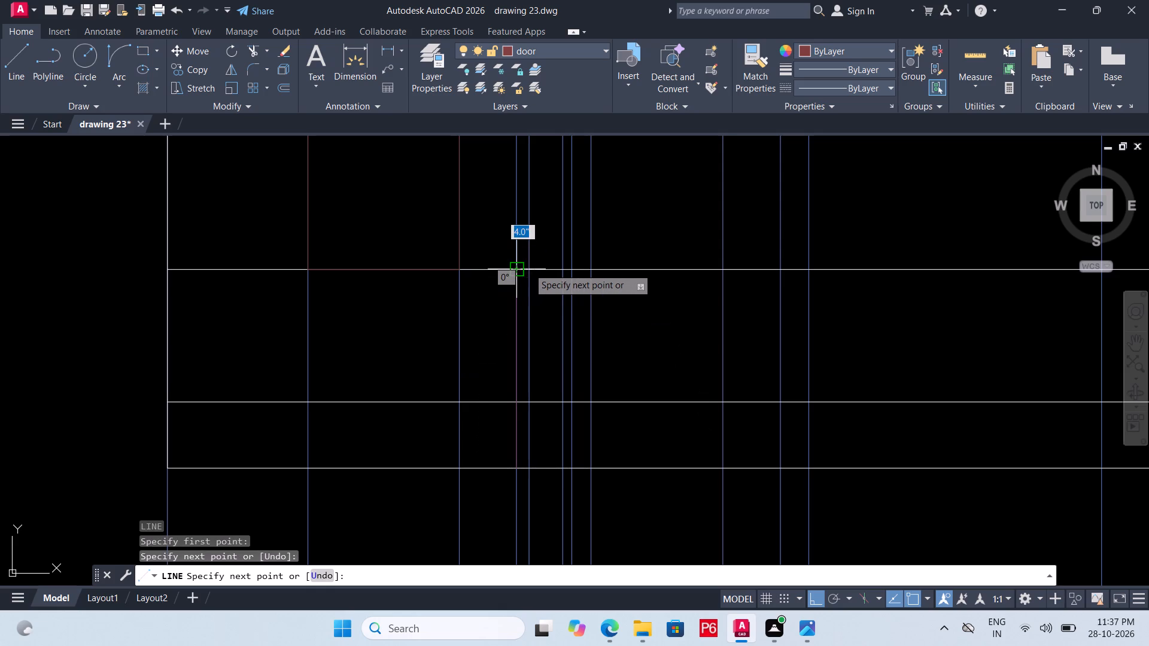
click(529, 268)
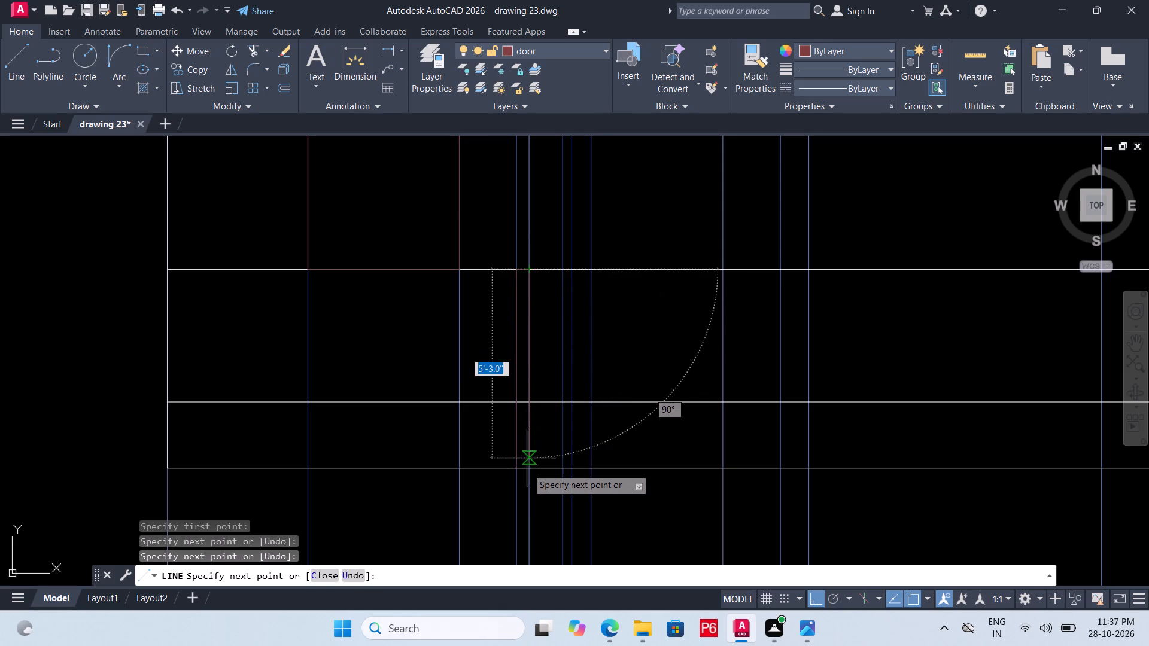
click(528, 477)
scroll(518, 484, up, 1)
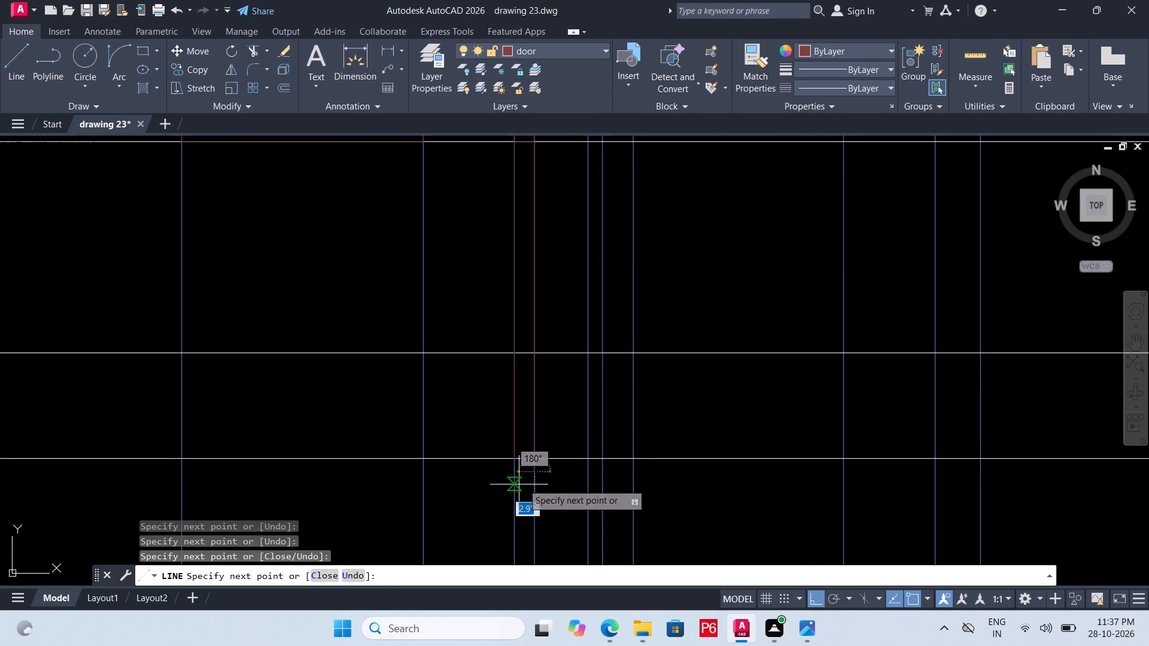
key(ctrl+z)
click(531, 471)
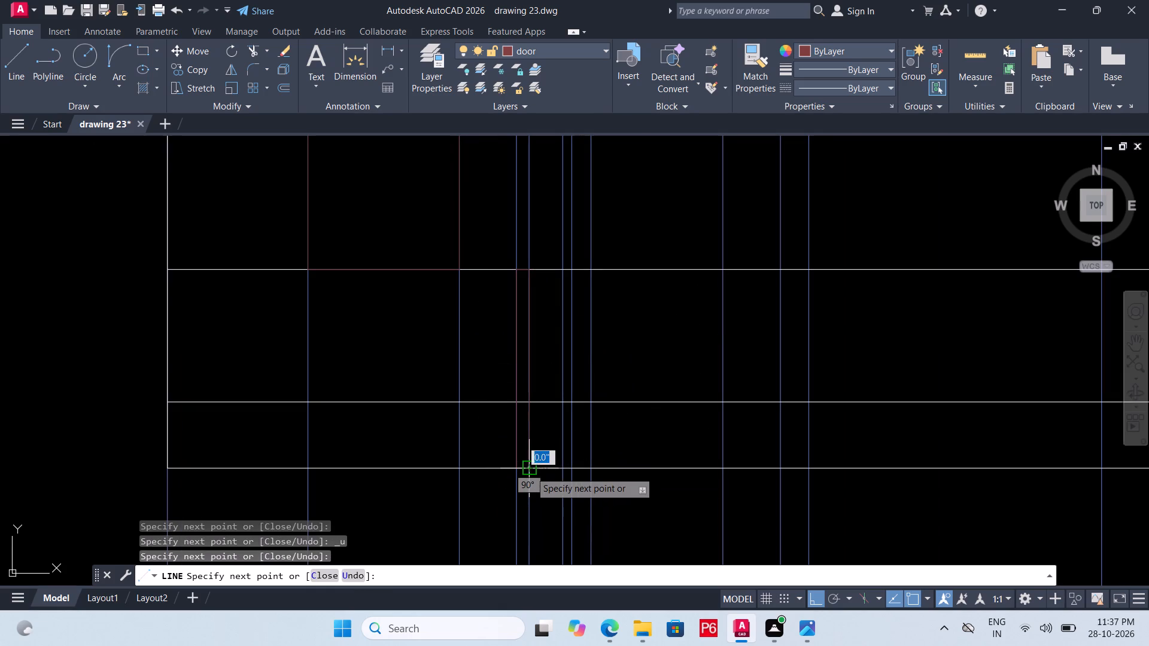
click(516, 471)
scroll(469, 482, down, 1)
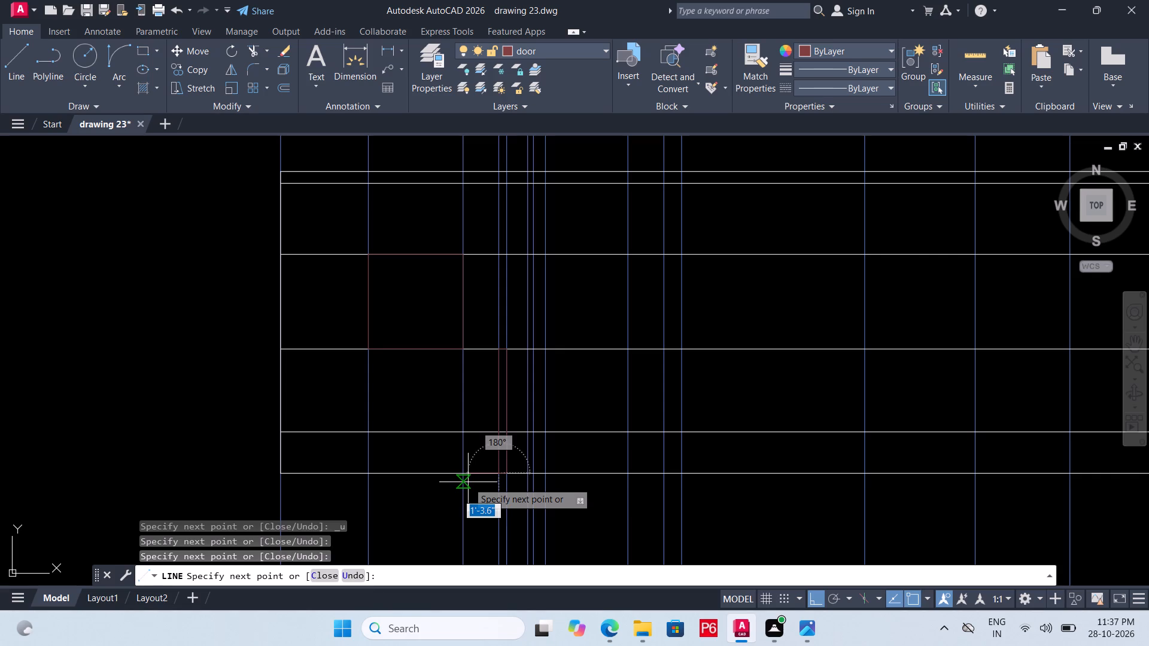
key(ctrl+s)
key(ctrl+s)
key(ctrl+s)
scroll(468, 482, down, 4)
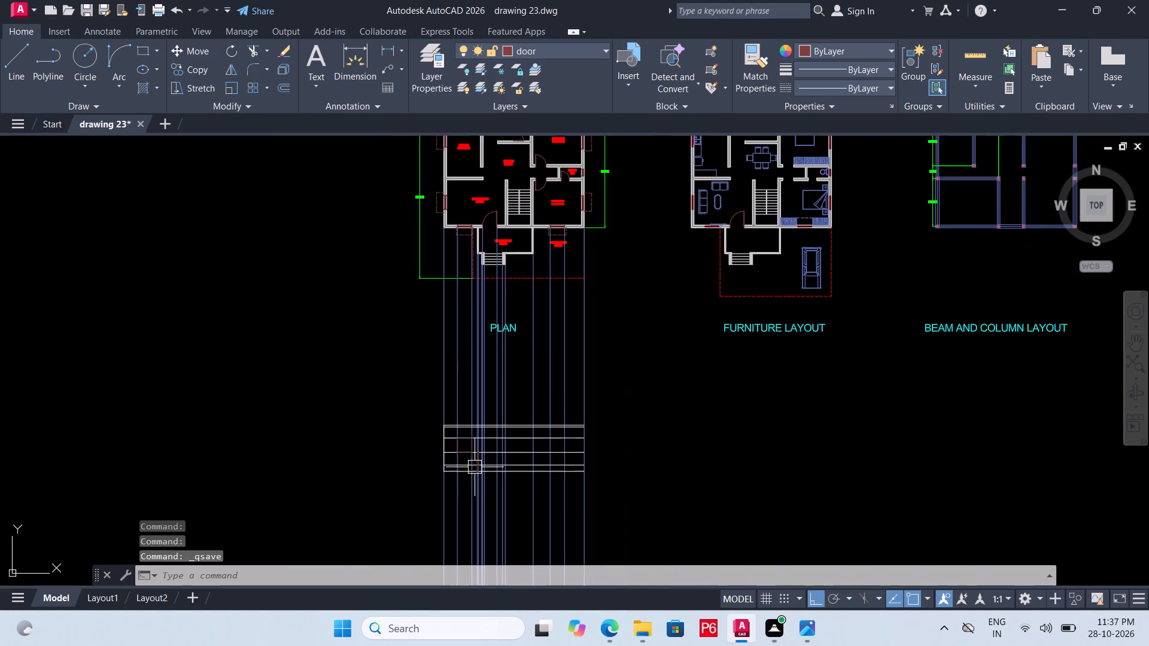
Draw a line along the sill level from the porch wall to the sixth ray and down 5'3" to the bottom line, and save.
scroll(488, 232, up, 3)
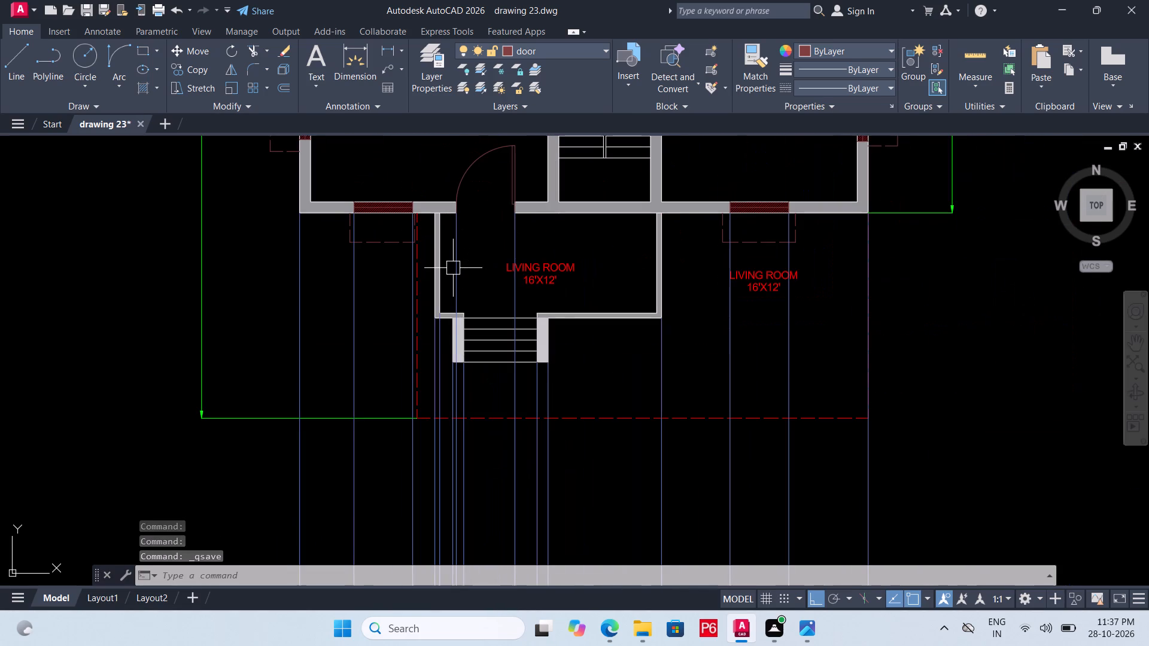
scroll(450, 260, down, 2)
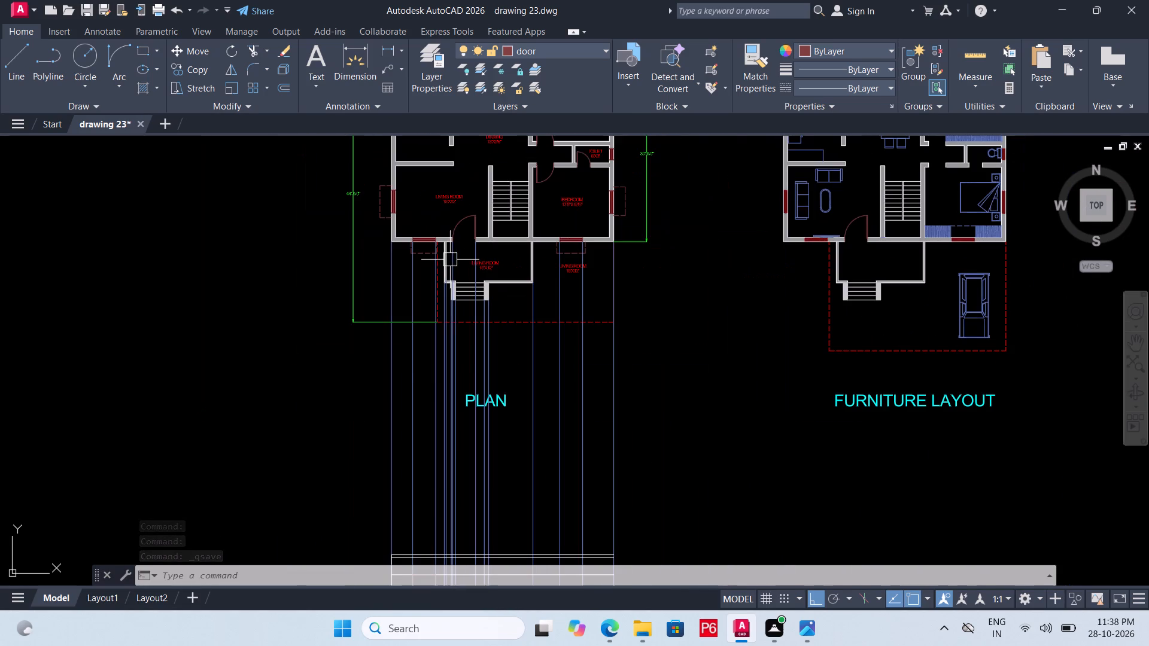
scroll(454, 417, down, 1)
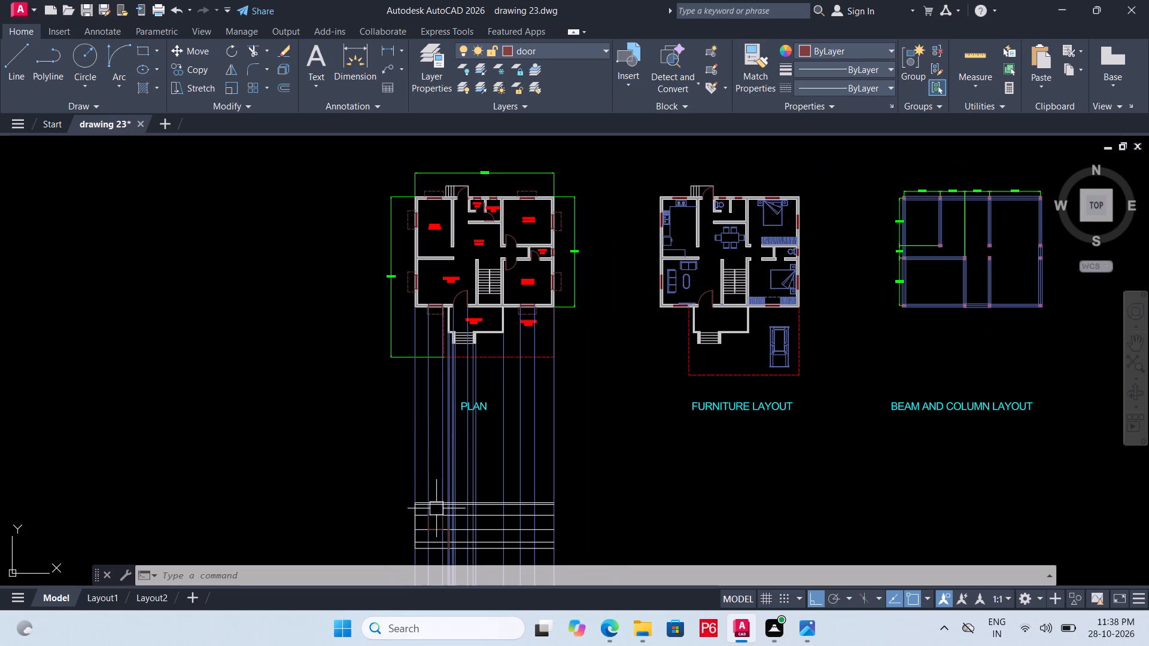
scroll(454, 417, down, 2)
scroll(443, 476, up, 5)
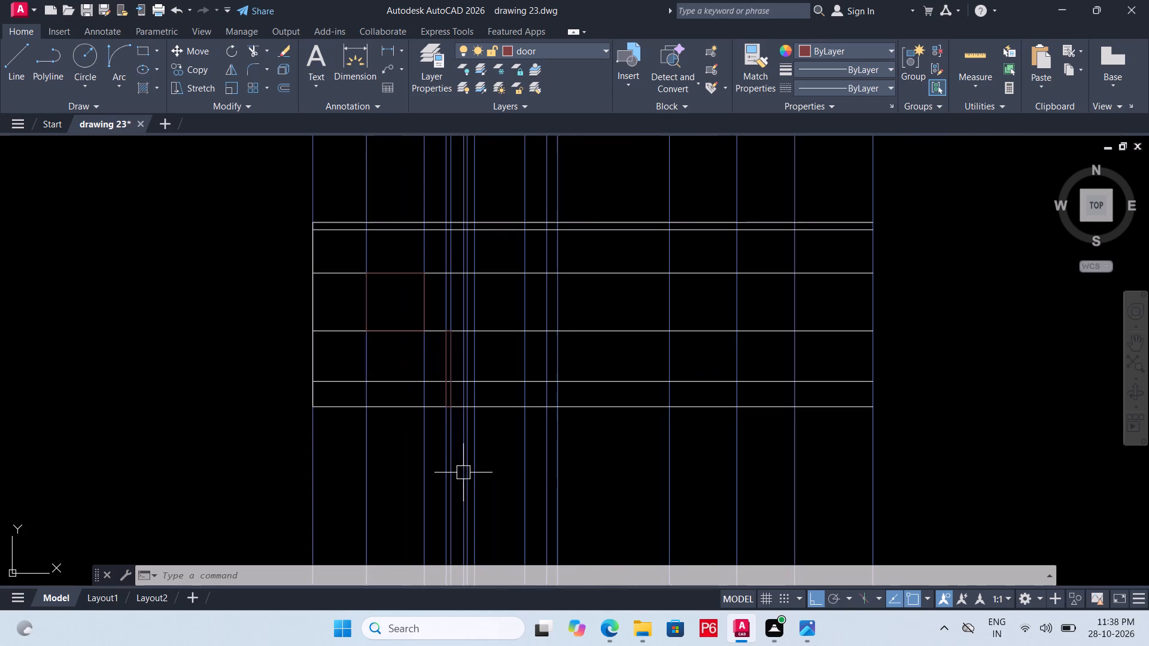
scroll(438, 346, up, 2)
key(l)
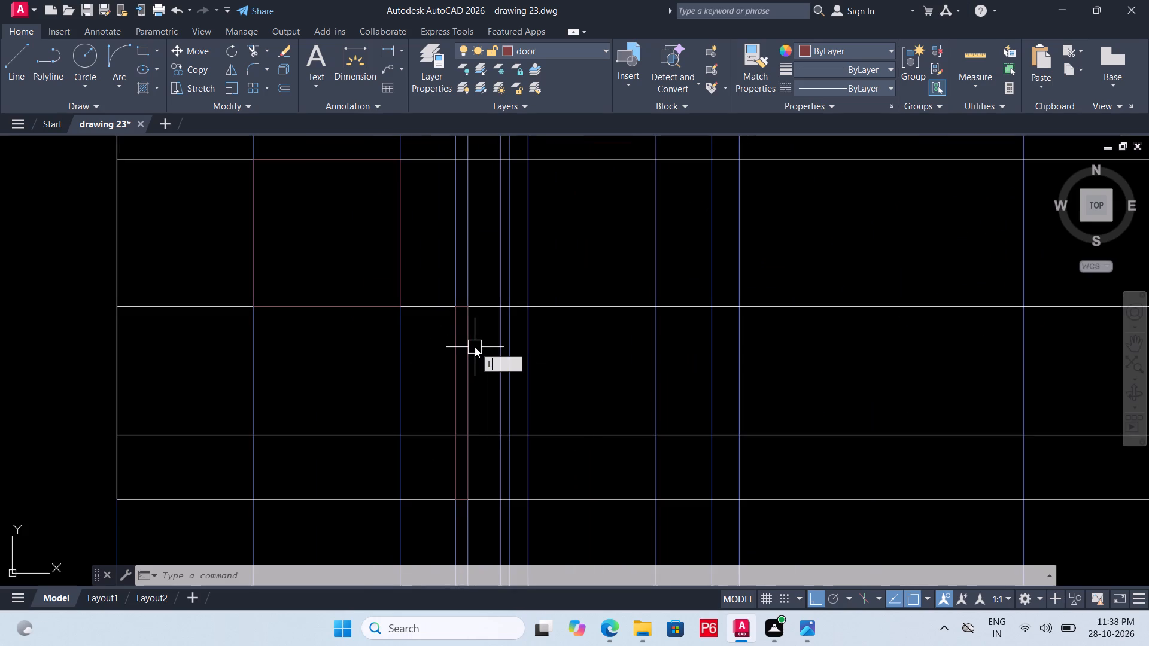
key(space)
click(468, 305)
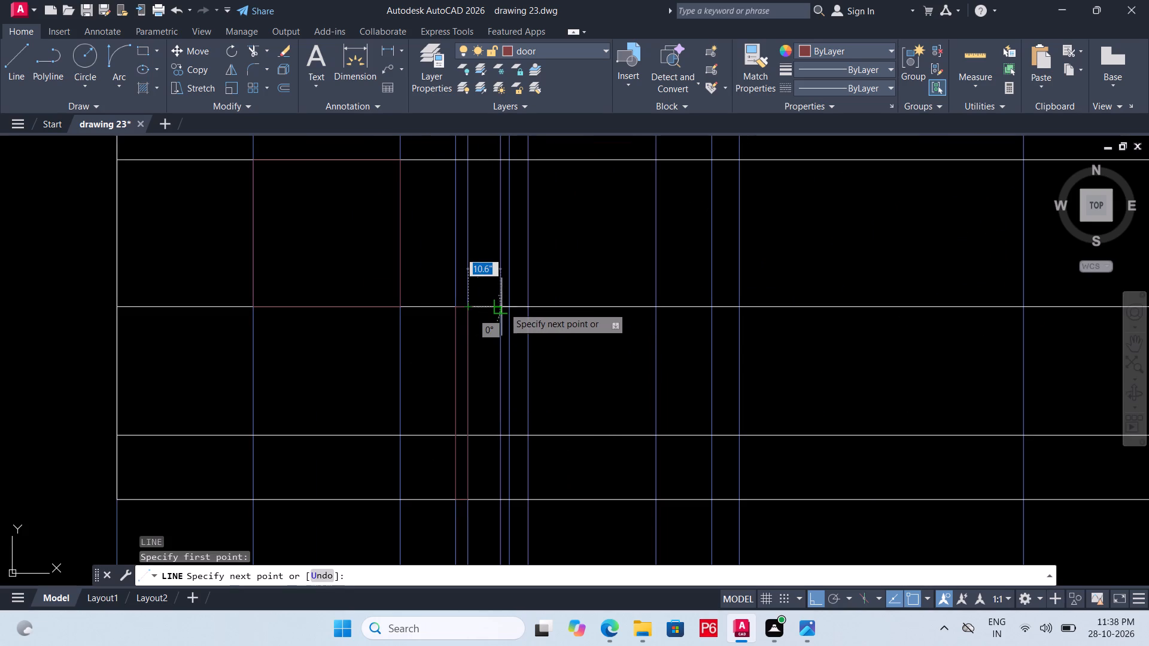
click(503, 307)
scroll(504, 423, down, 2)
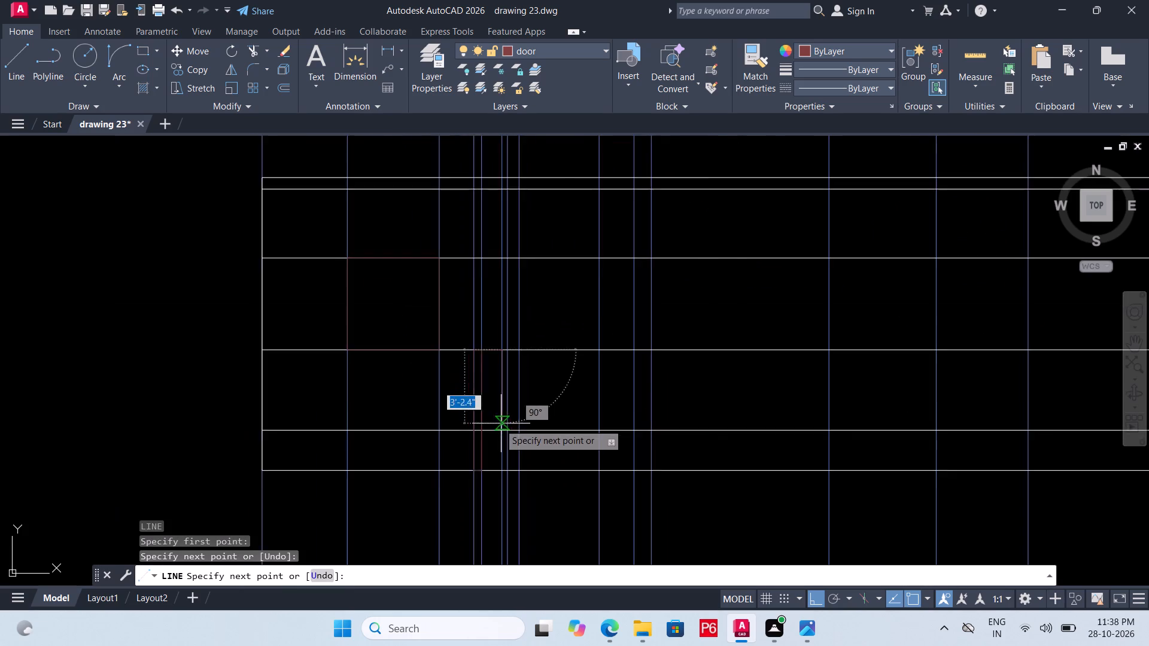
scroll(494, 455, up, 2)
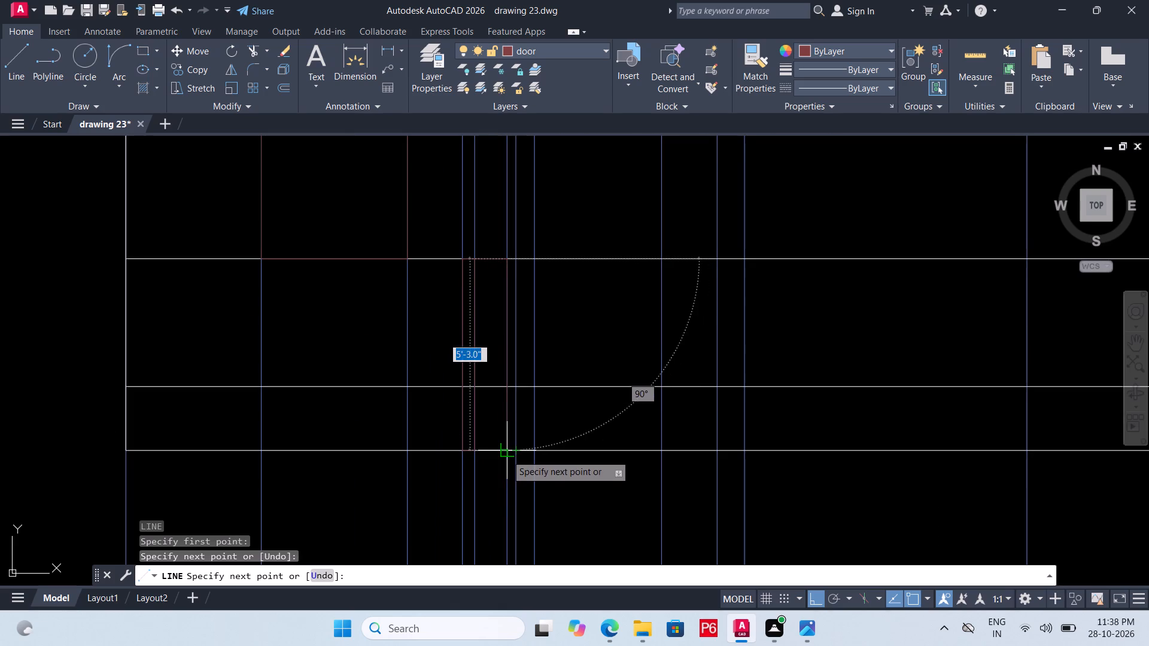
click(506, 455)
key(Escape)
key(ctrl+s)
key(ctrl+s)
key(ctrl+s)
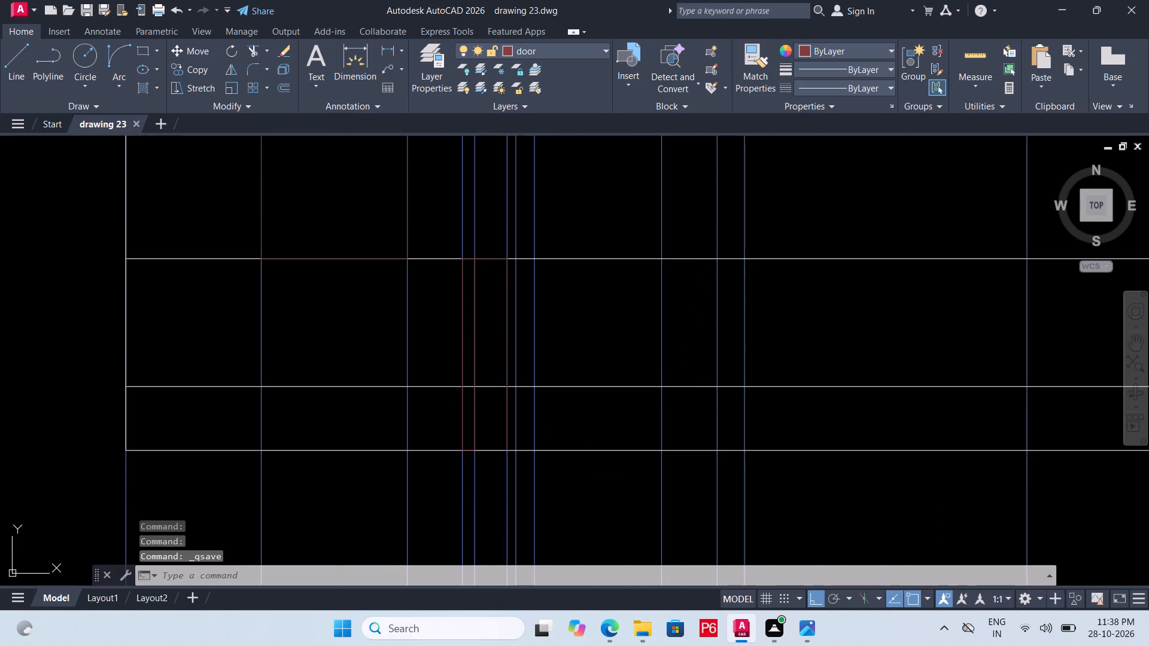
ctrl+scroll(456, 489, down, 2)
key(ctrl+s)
Examine the plan's porch wall and entrance steps to match their rays with the lines drawn in the elevation.
scroll(478, 367, down, 4)
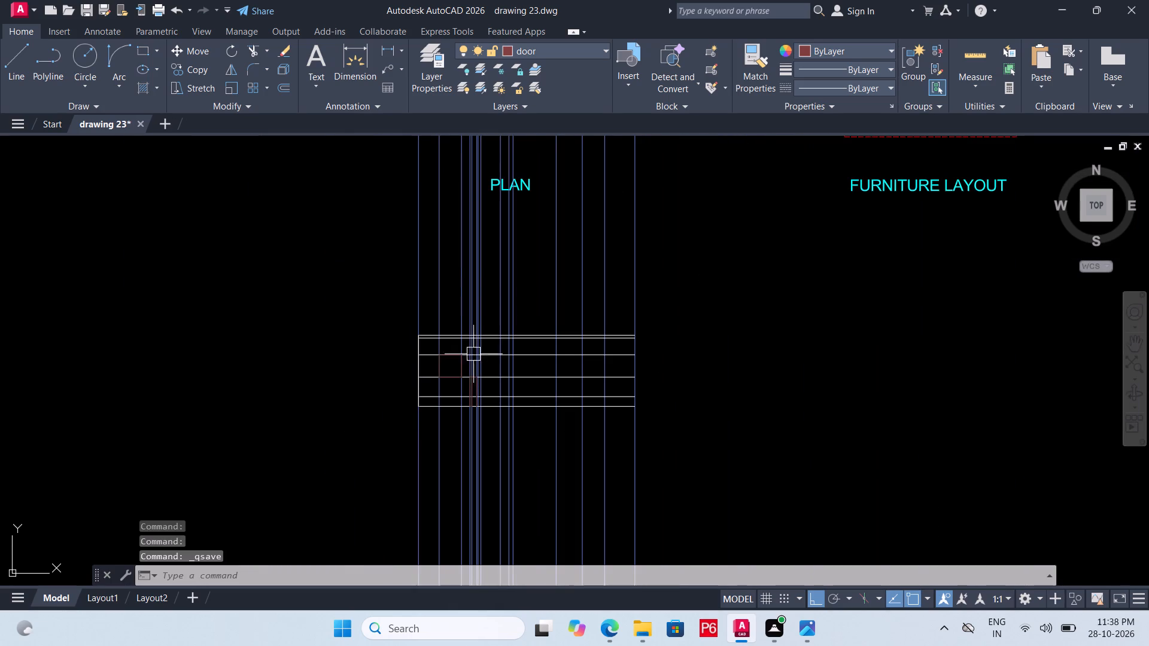
scroll(476, 297, down, 1)
scroll(481, 147, up, 4)
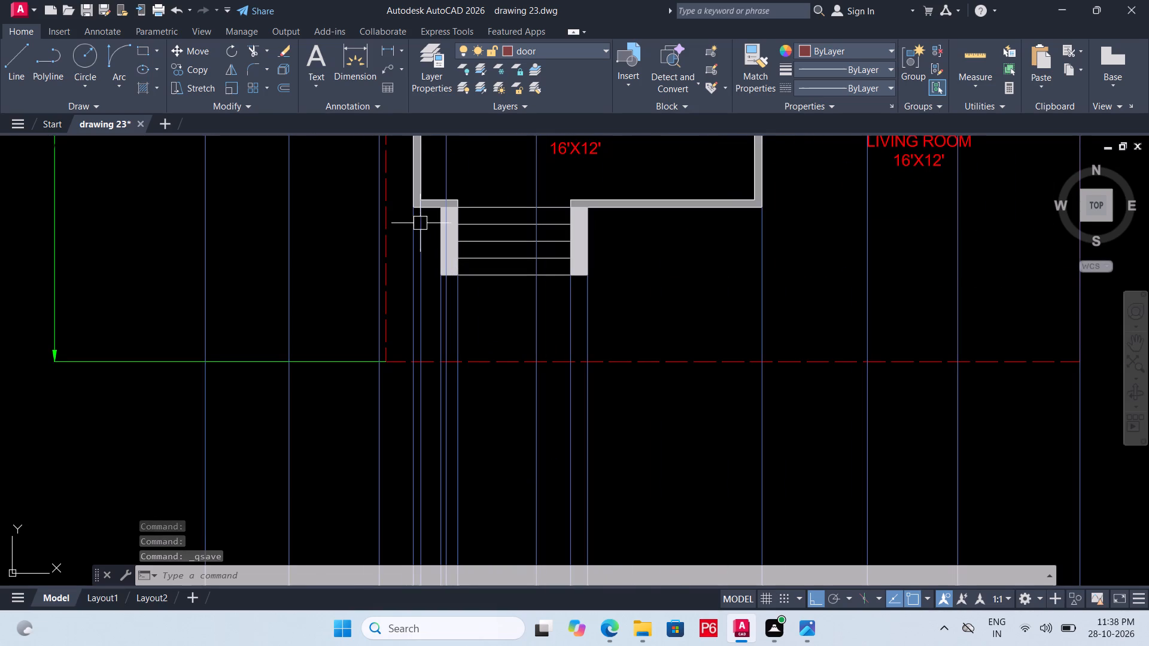
scroll(455, 279, up, 2)
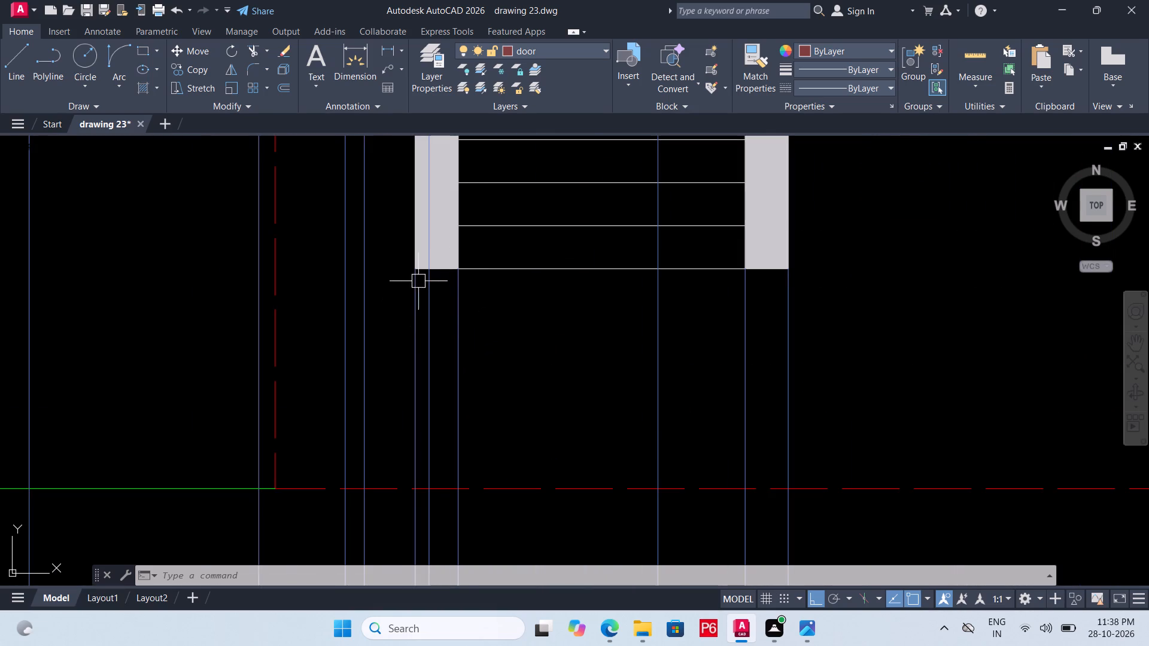
scroll(451, 261, down, 4)
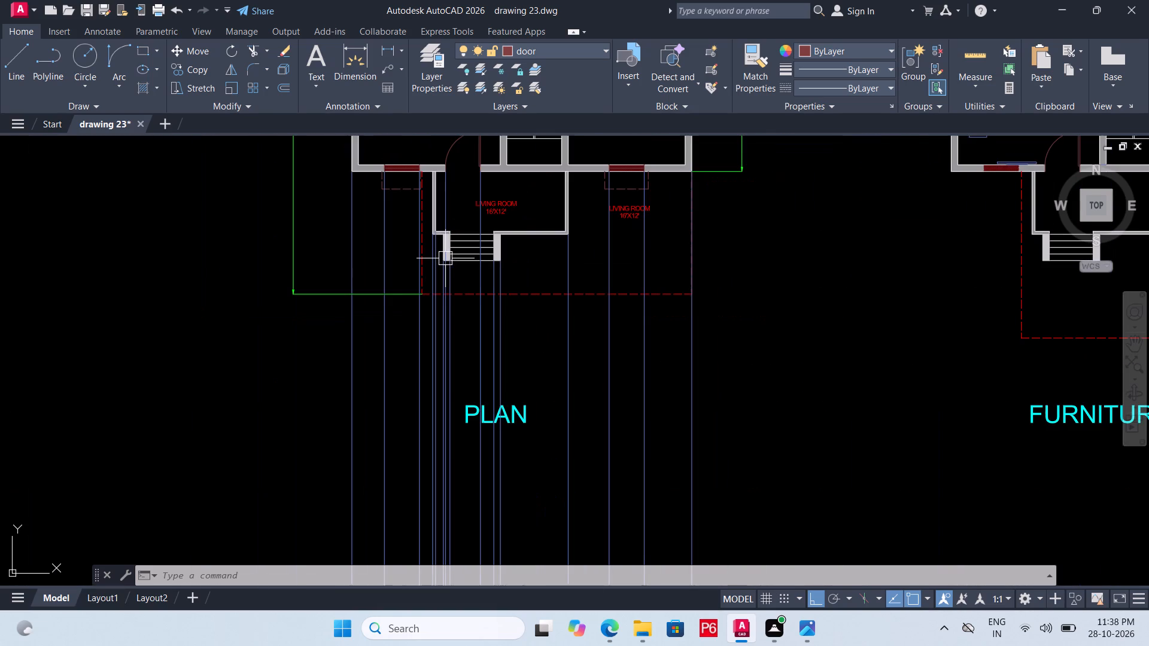
scroll(444, 261, down, 1)
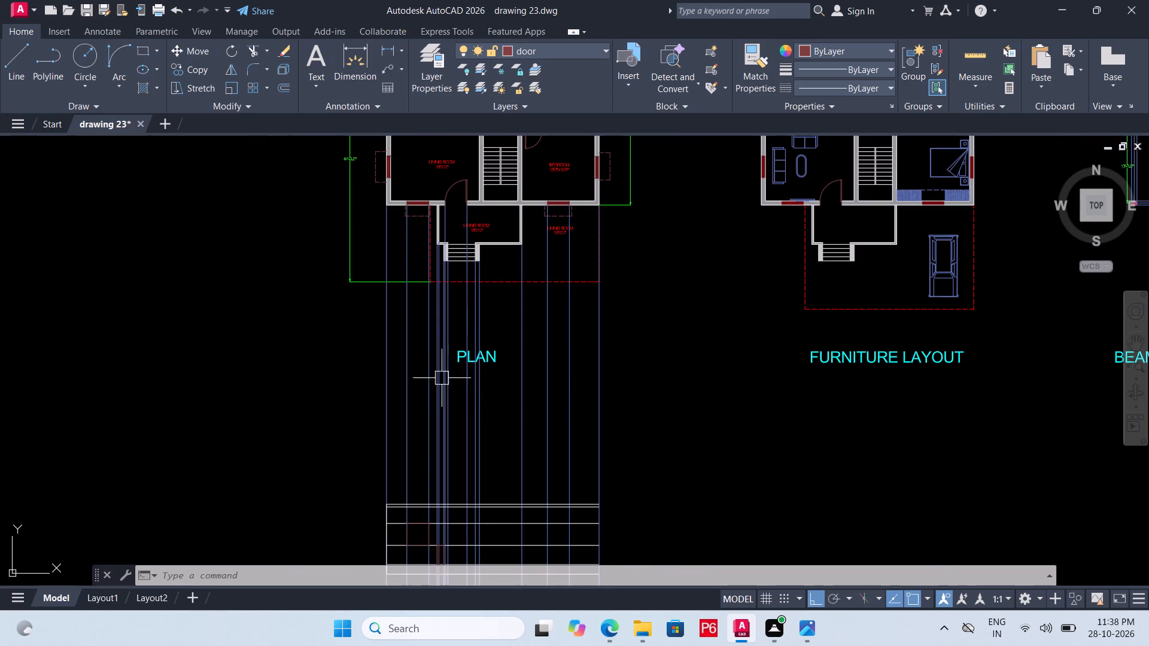
scroll(445, 420, down, 2)
middle_drag(445, 417, 452, 376)
scroll(458, 428, up, 5)
scroll(425, 475, up, 1)
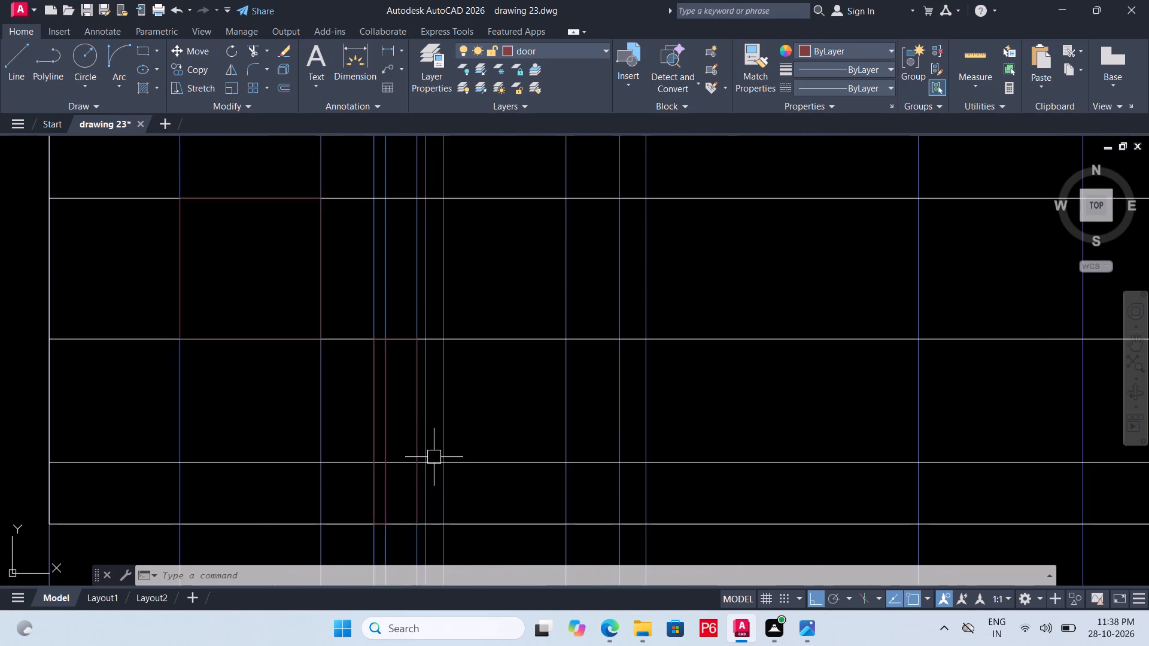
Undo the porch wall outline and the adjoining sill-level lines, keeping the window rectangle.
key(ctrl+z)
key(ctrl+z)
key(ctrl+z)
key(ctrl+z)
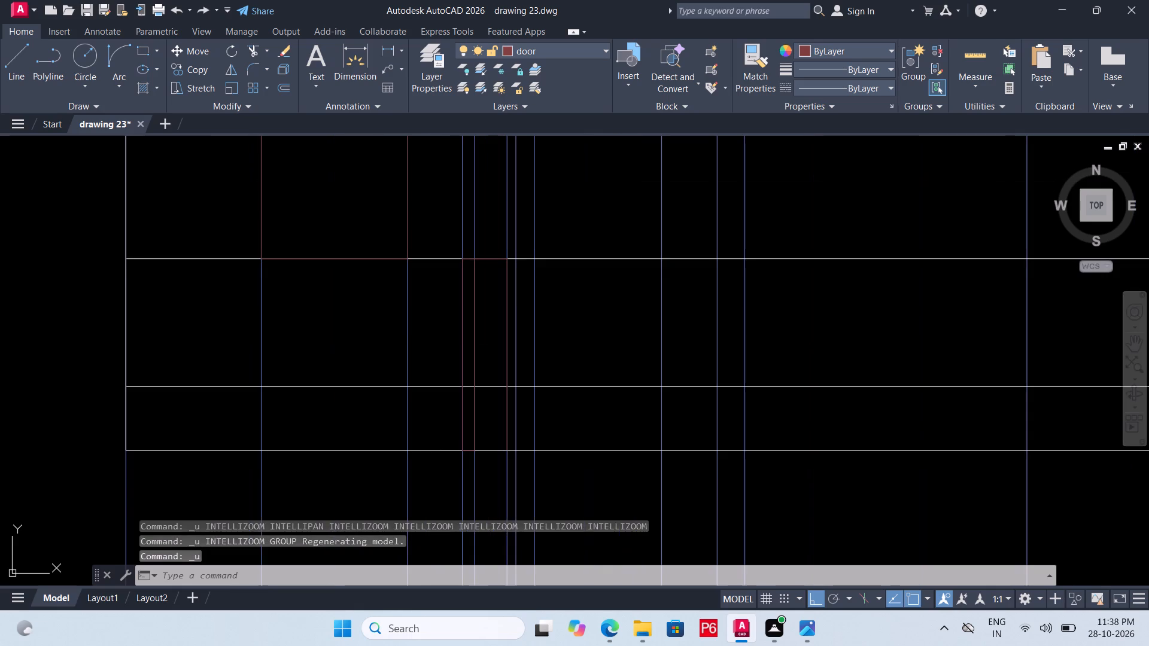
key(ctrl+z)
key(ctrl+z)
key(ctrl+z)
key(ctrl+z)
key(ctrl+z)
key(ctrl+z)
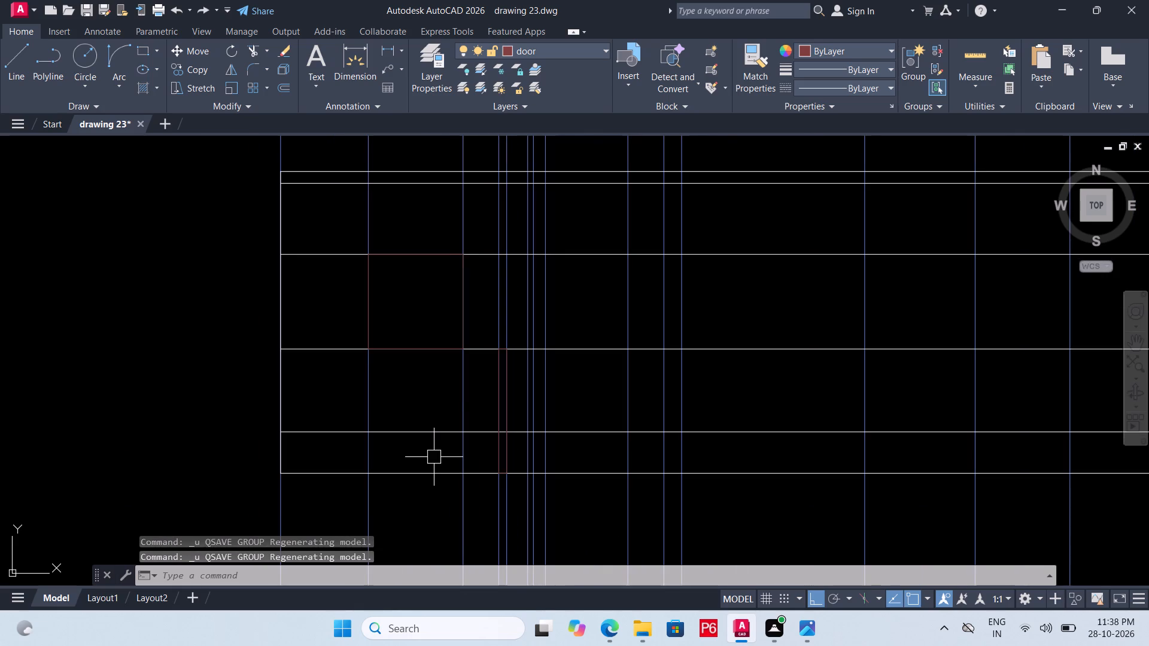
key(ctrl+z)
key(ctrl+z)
Examine the plan's door, porch walls and entrance steps and trace their rays down to the elevation level lines.
scroll(434, 457, down, 4)
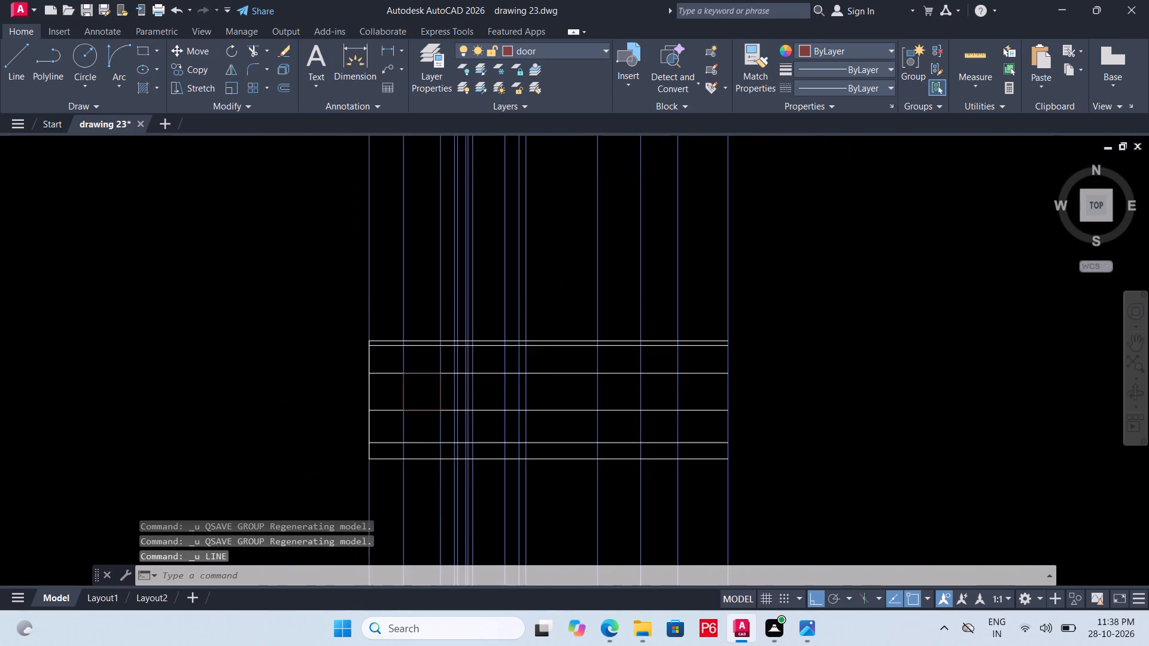
scroll(434, 454, down, 2)
scroll(436, 337, up, 1)
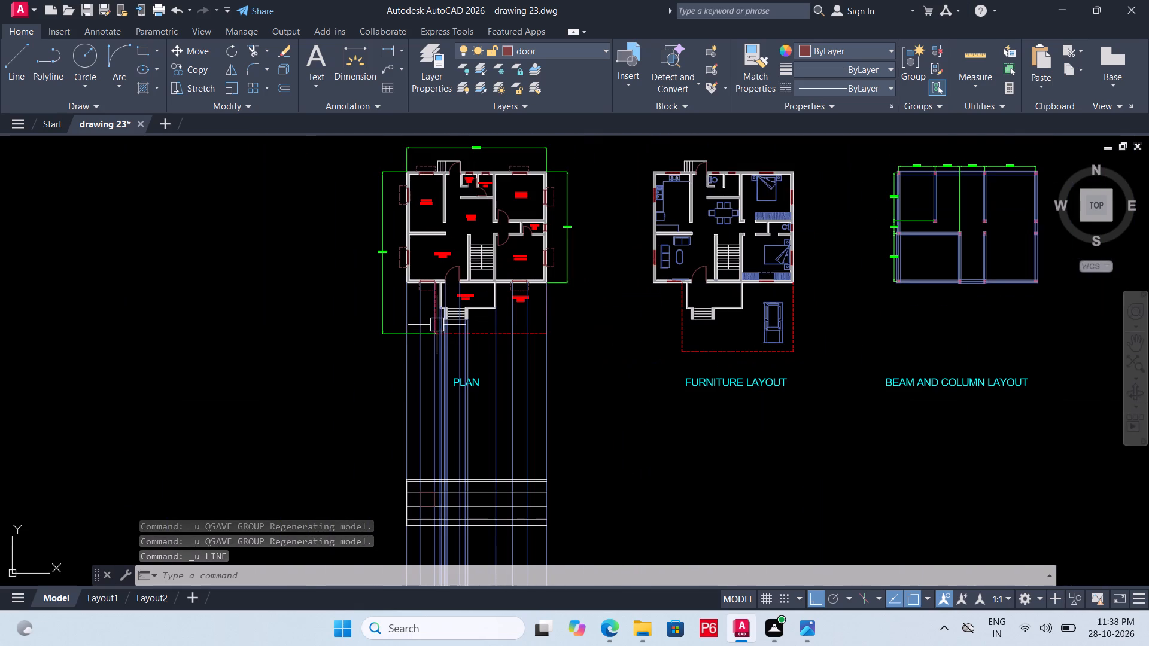
scroll(435, 295, up, 3)
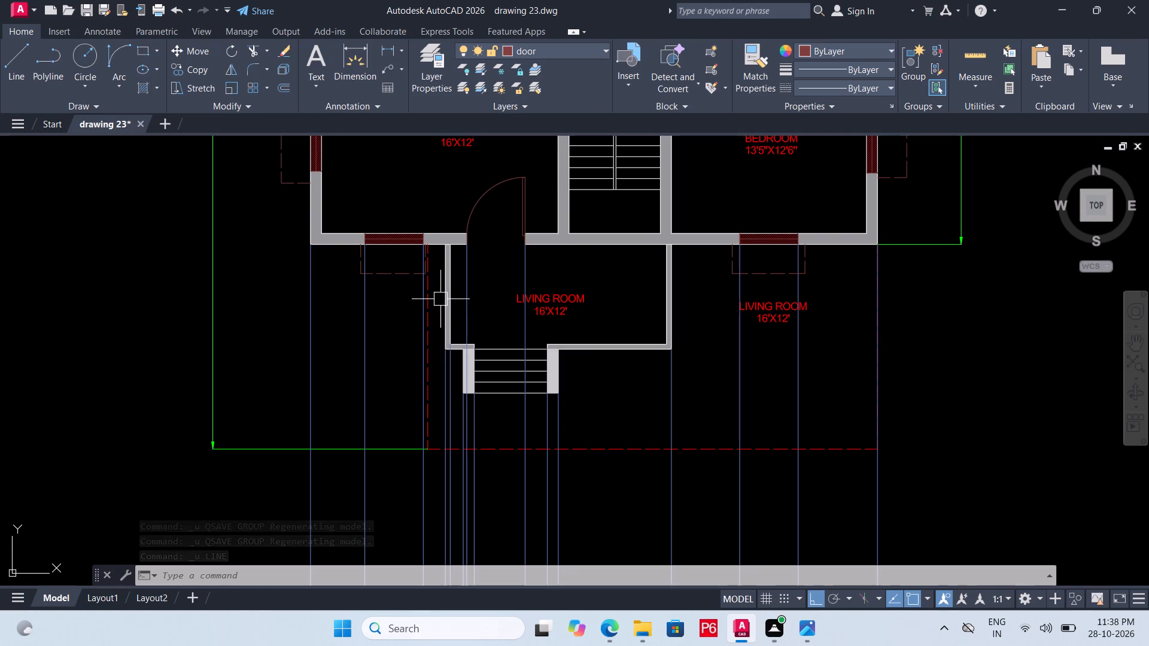
scroll(475, 246, up, 2)
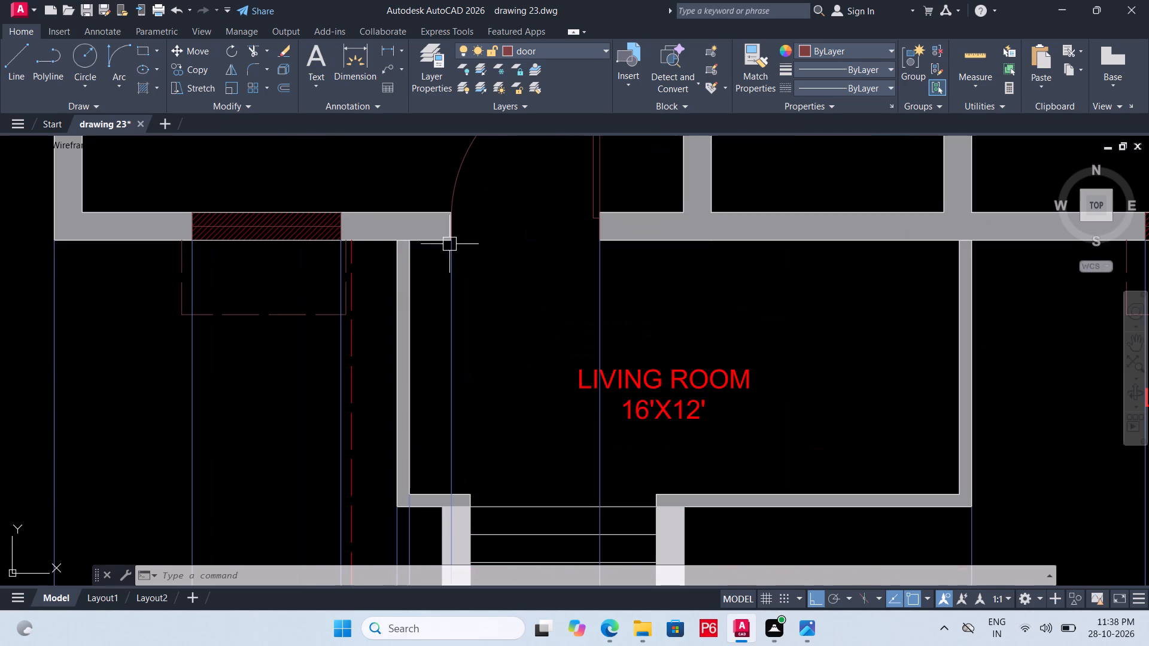
scroll(440, 267, down, 5)
scroll(443, 263, up, 2)
scroll(437, 332, up, 3)
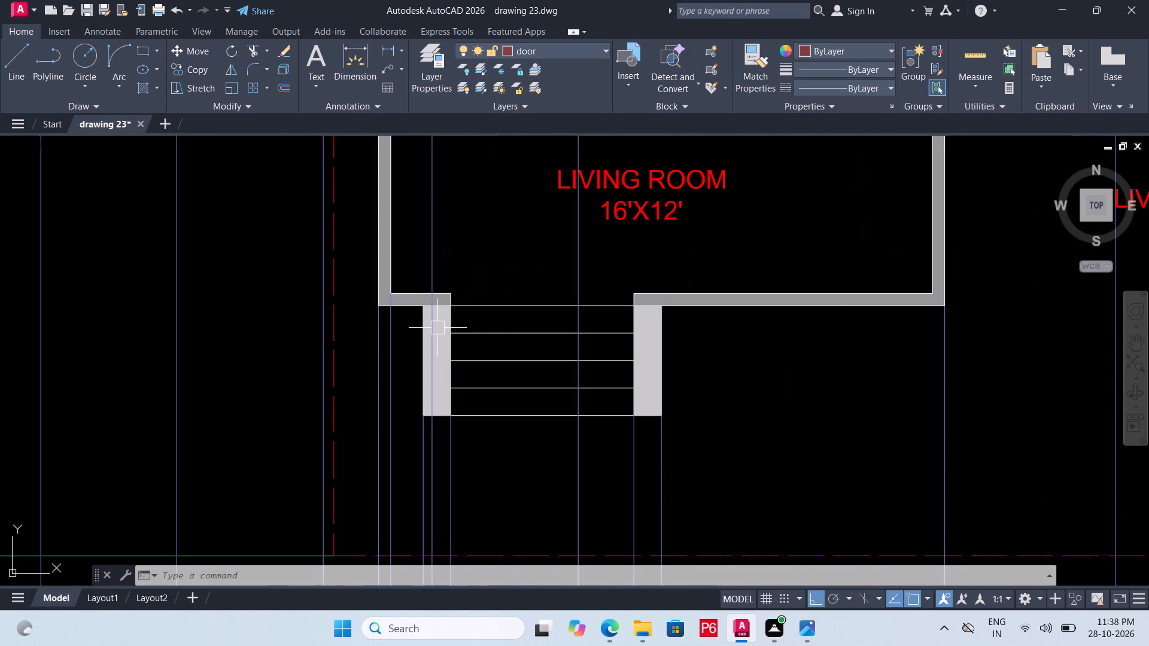
scroll(437, 236, down, 3)
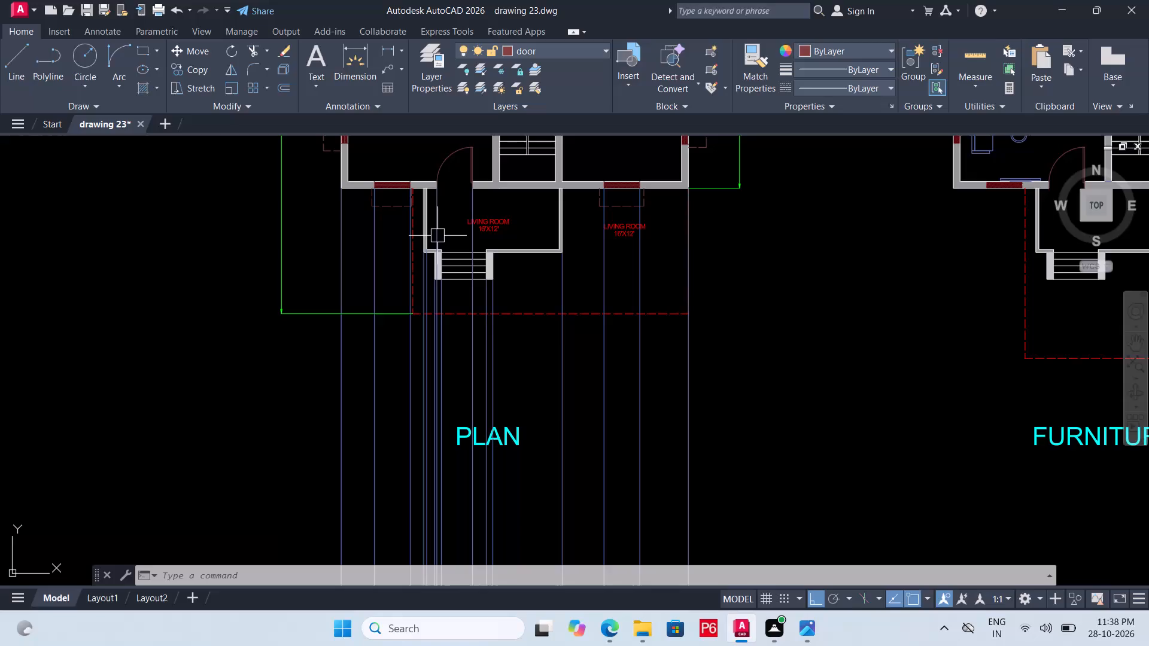
scroll(437, 271, down, 2)
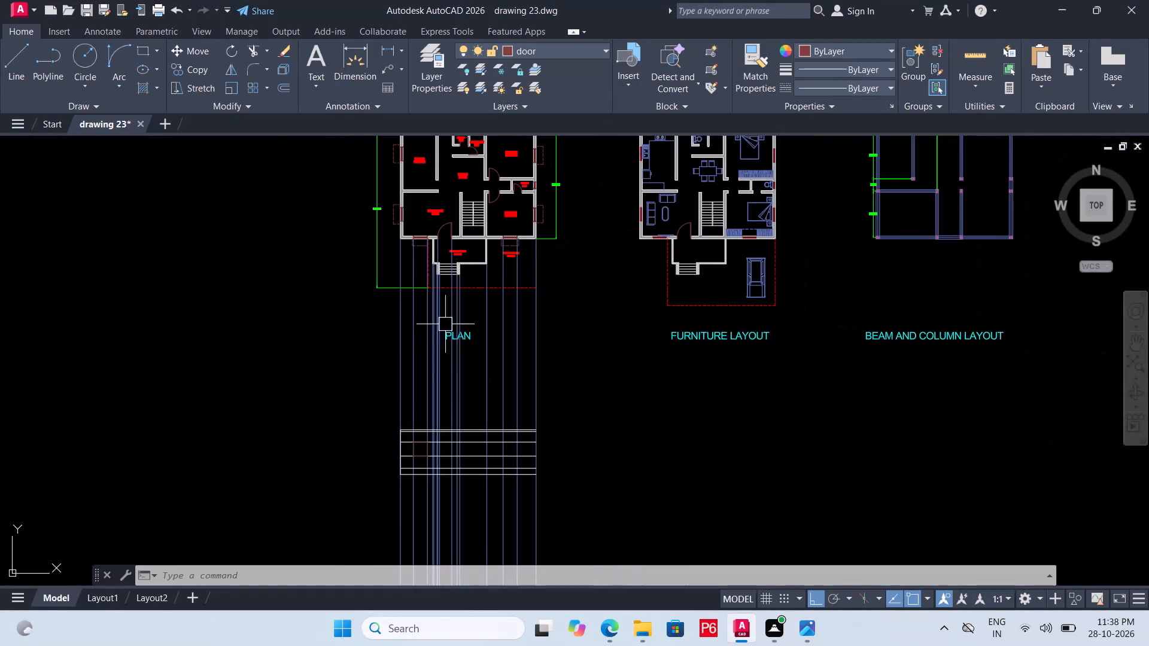
scroll(434, 470, up, 4)
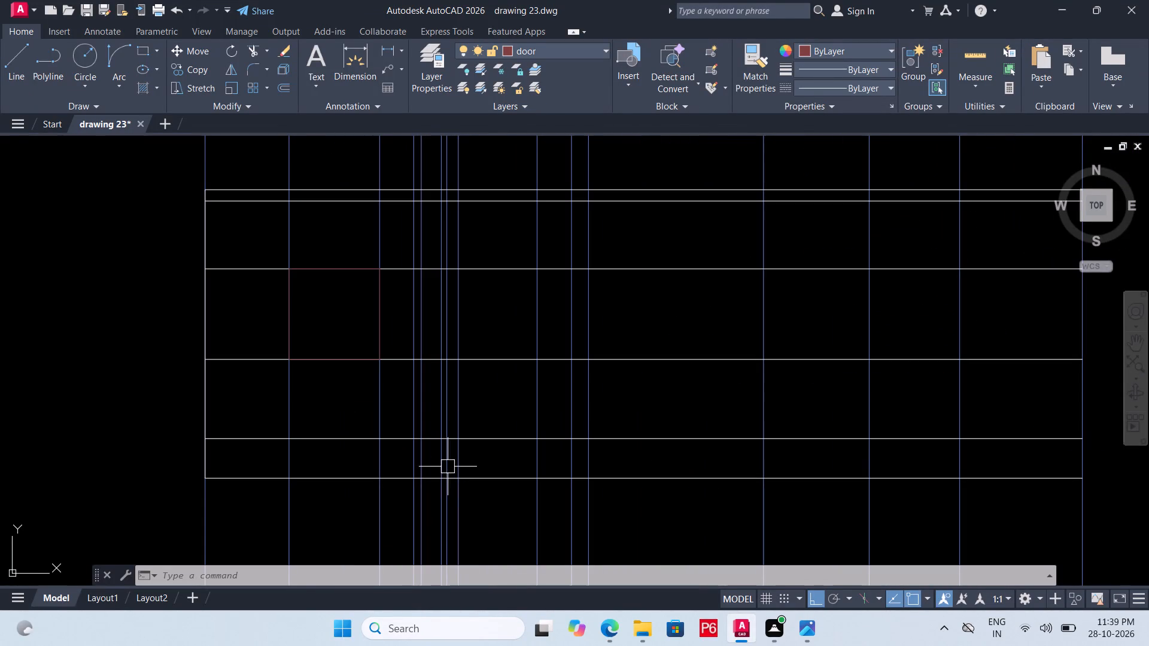
scroll(457, 473, down, 3)
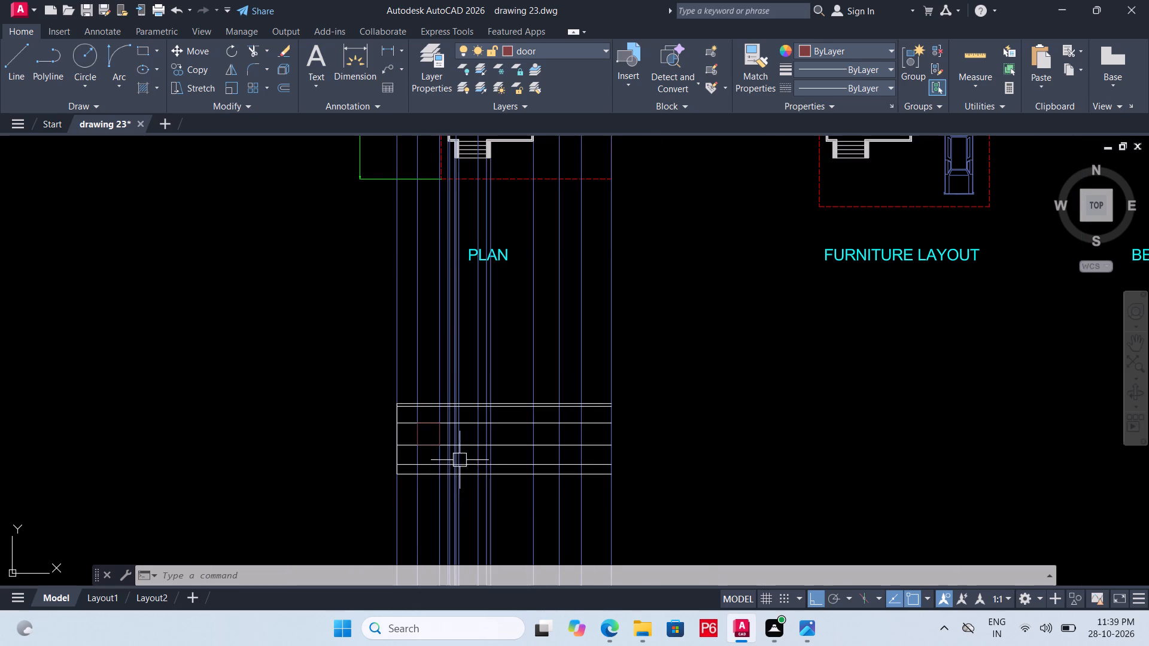
Draw the front door rectangle on the door layer between its two rays, 7'6" high from plinth level to window-head level, and save.
scroll(465, 136, up, 2)
scroll(452, 199, up, 1)
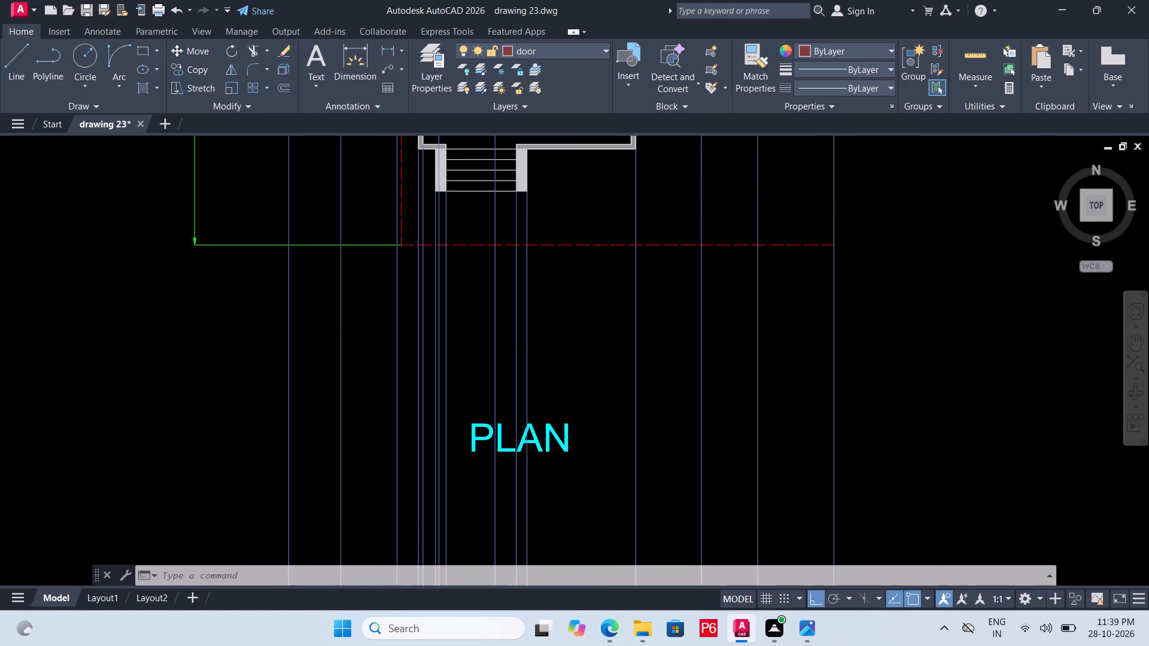
scroll(452, 199, up, 1)
scroll(407, 164, down, 3)
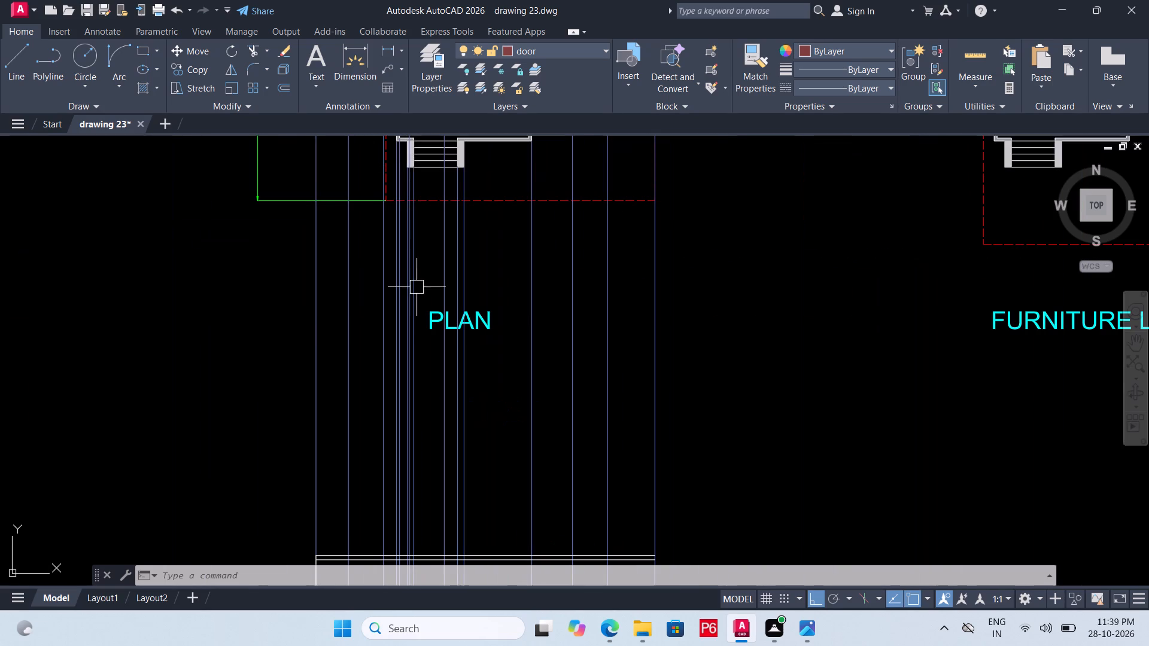
scroll(413, 311, down, 2)
scroll(418, 431, up, 1)
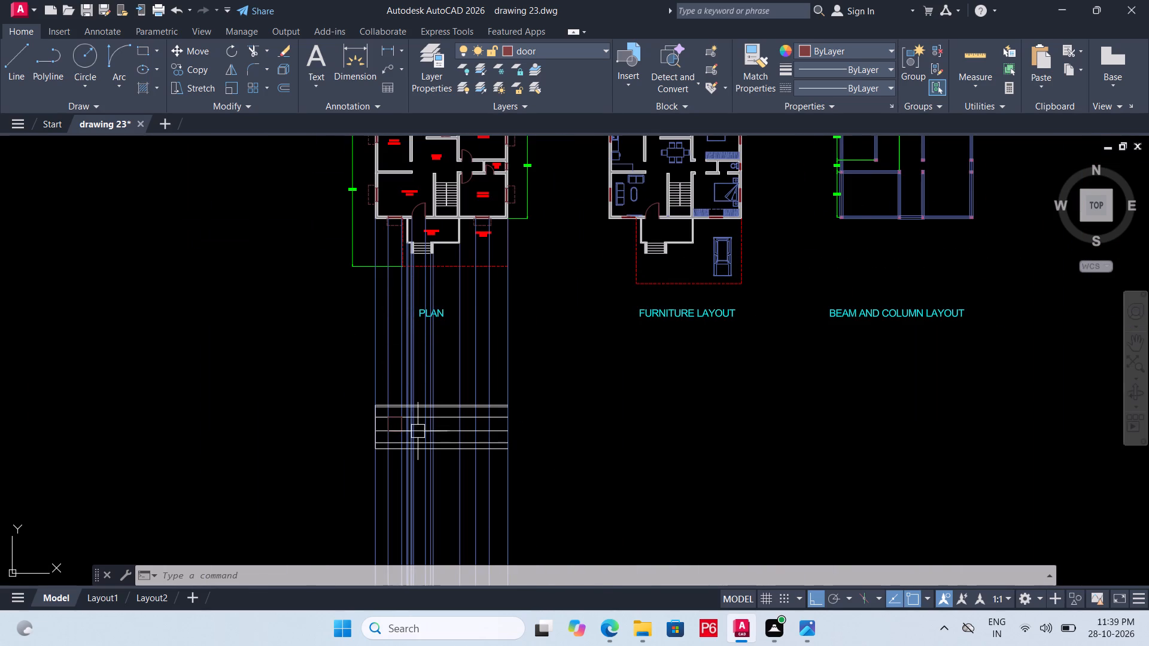
scroll(418, 432, up, 2)
scroll(380, 487, up, 2)
scroll(384, 367, down, 1)
middle_drag(383, 345, 383, 333)
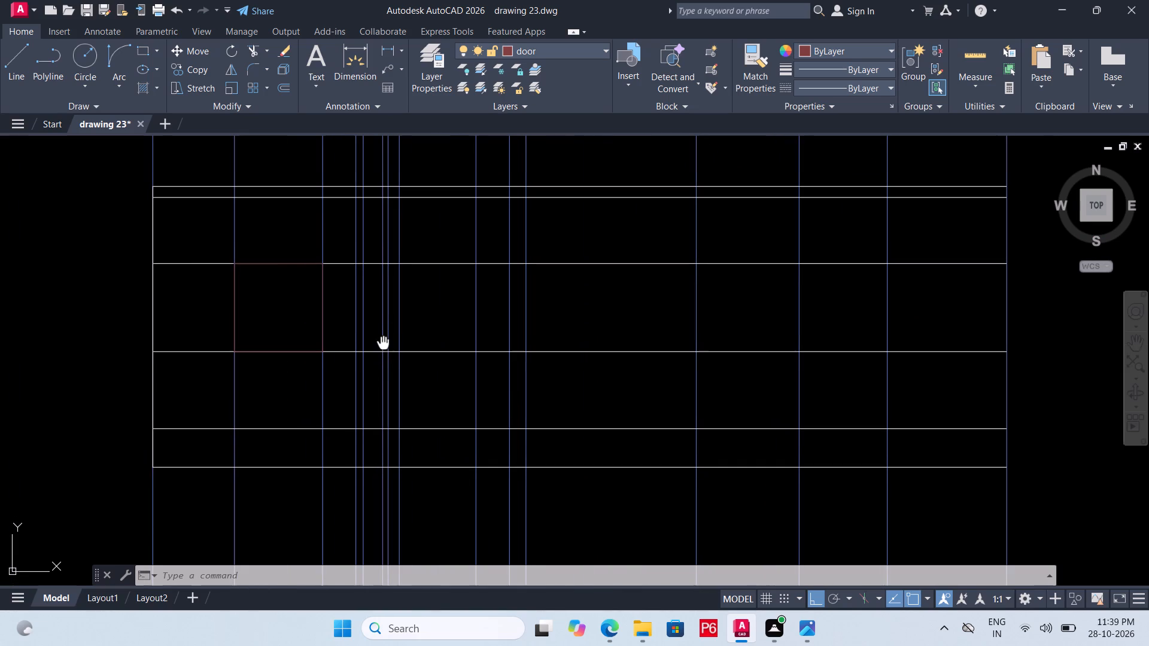
middle_drag(383, 333, 382, 350)
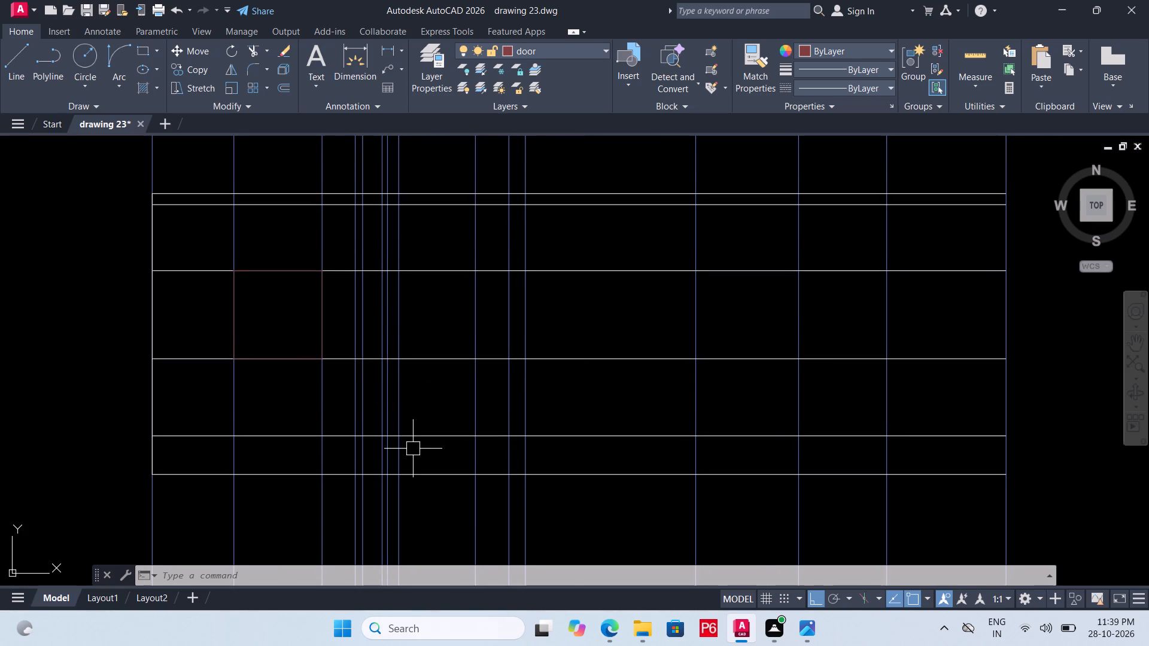
key(r)
text(EC)
key(space)
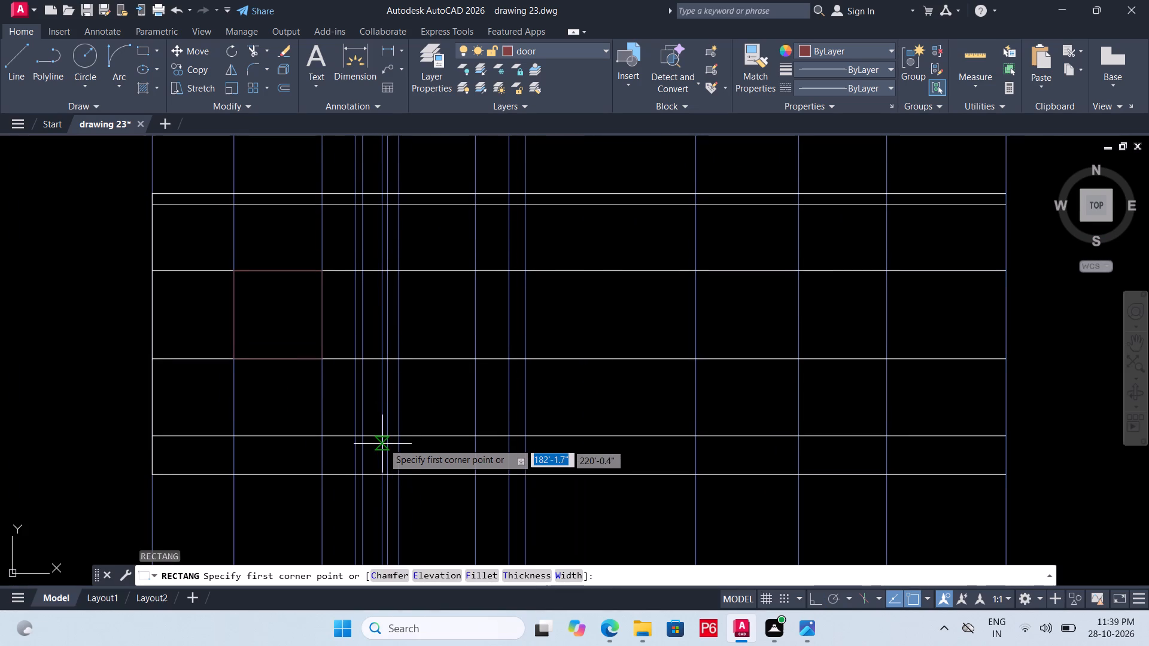
scroll(385, 440, up, 1)
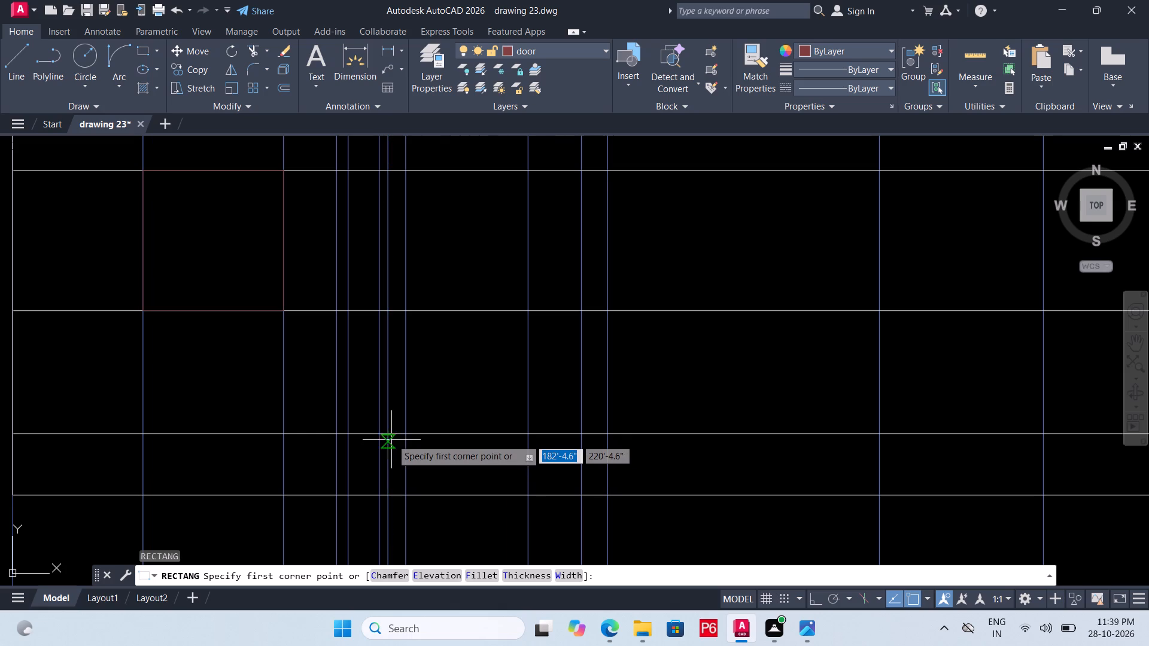
click(391, 438)
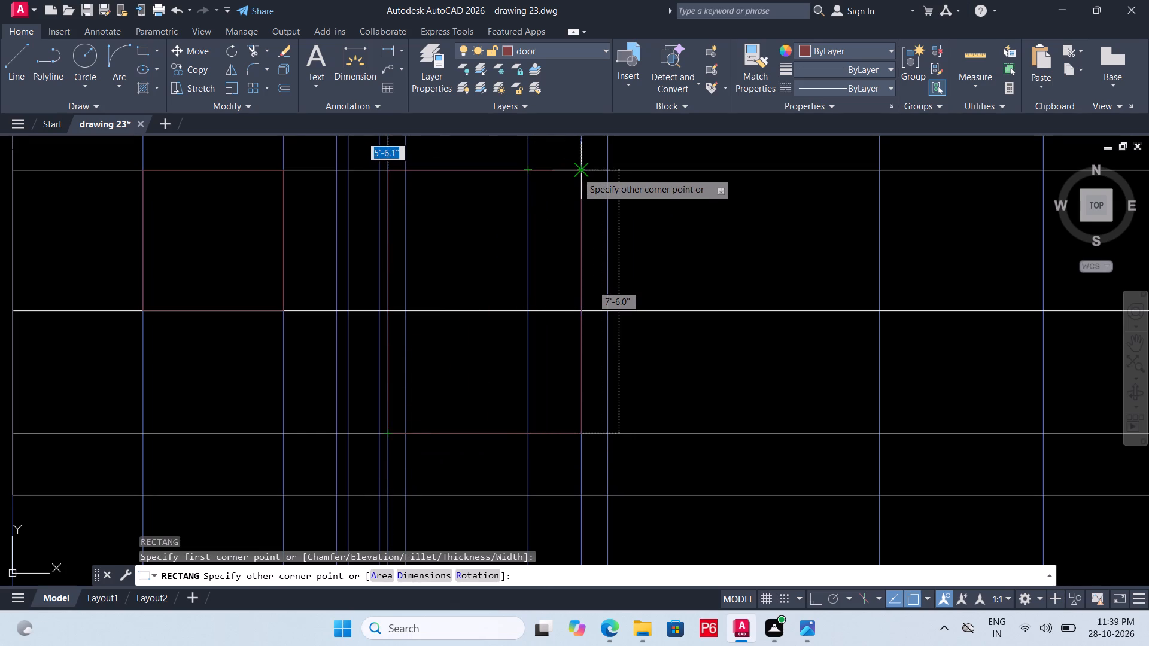
click(530, 173)
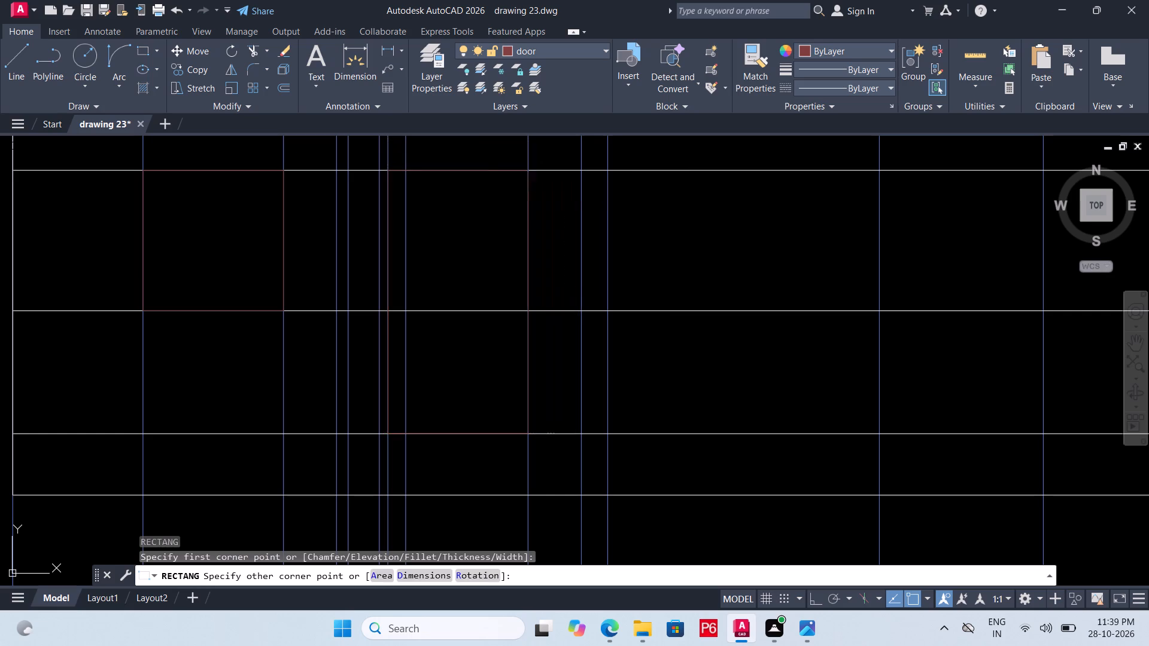
key(ctrl+s)
key(ctrl+s)
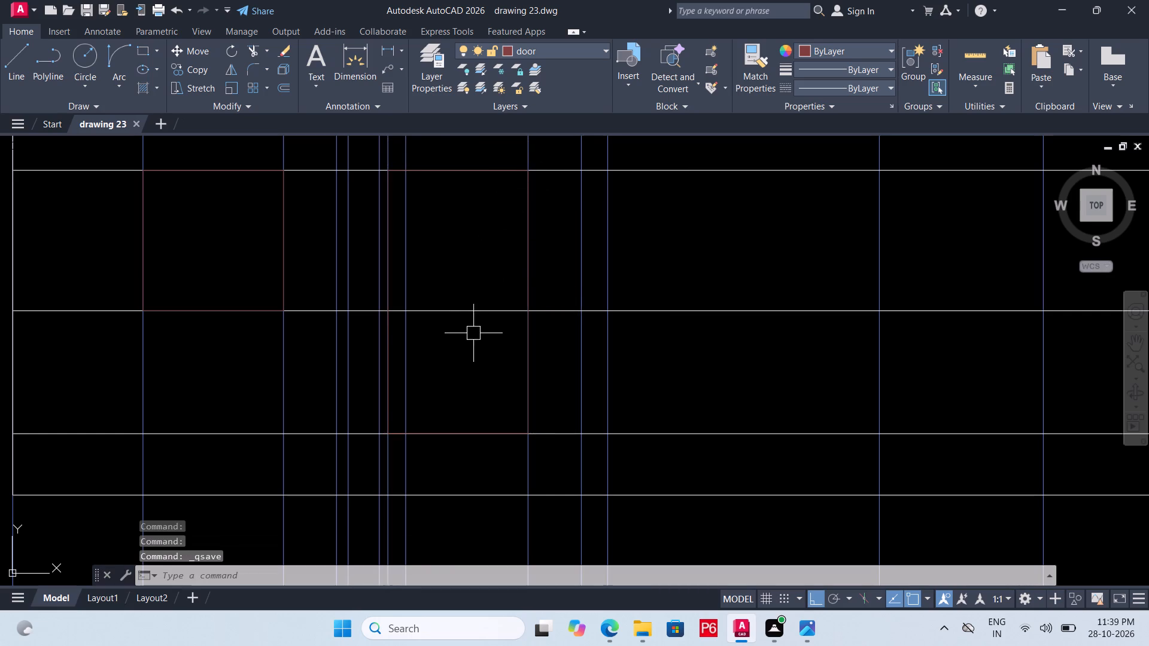
key(ctrl+s)
key(ctrl+s)
key(ctrl+s)
Examine the plan's door, porch, right-hand window and end wall, and follow their rays down to the elevation.
ctrl+scroll(464, 373, down, 1)
scroll(464, 377, down, 3)
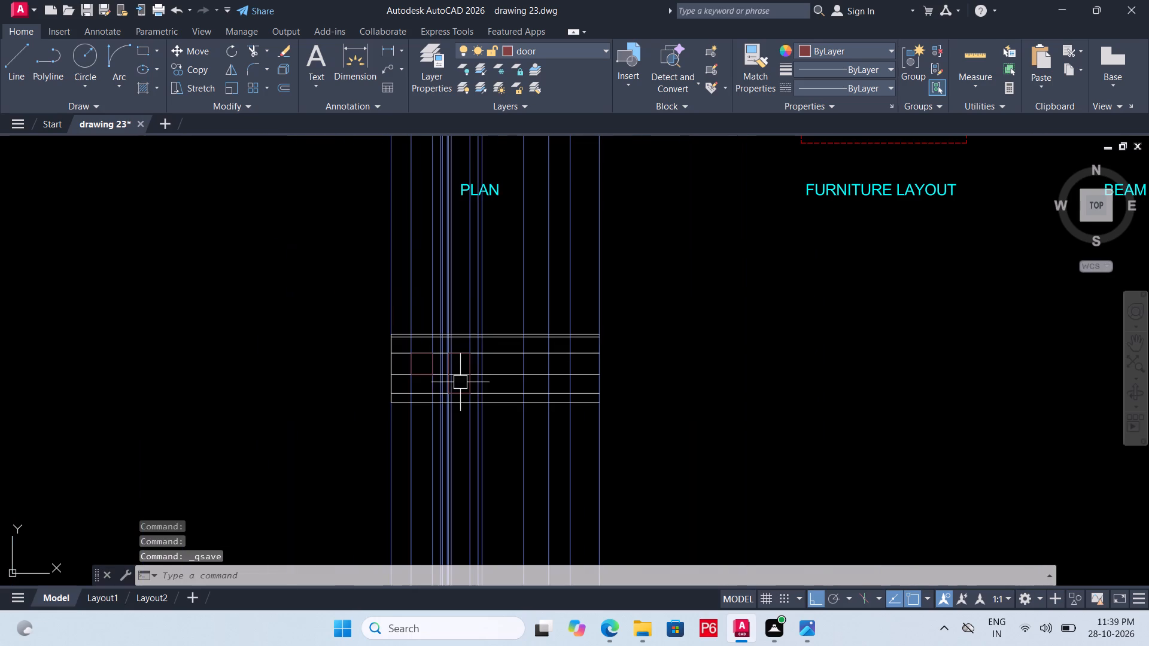
scroll(467, 278, down, 2)
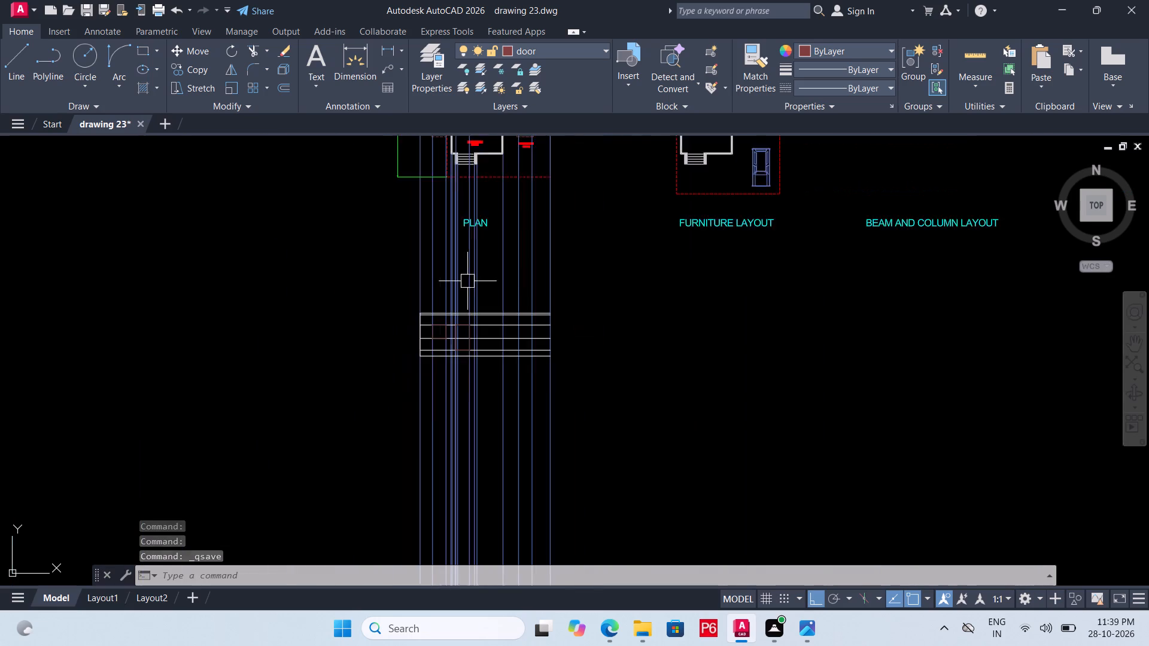
scroll(476, 190, up, 3)
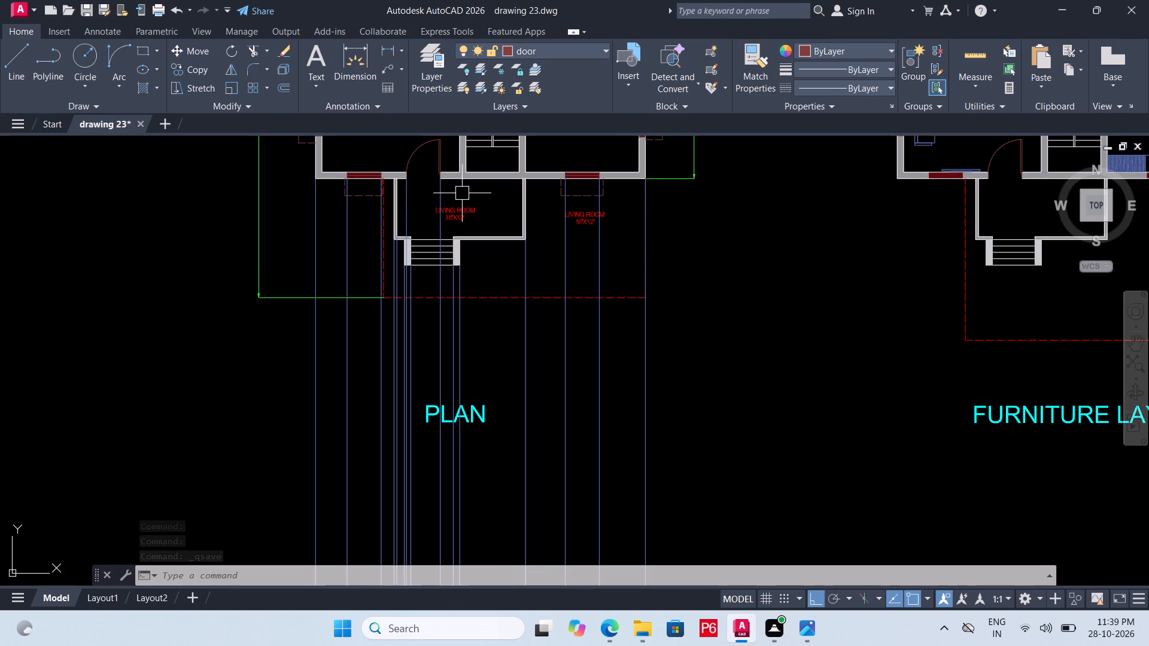
scroll(427, 259, down, 1)
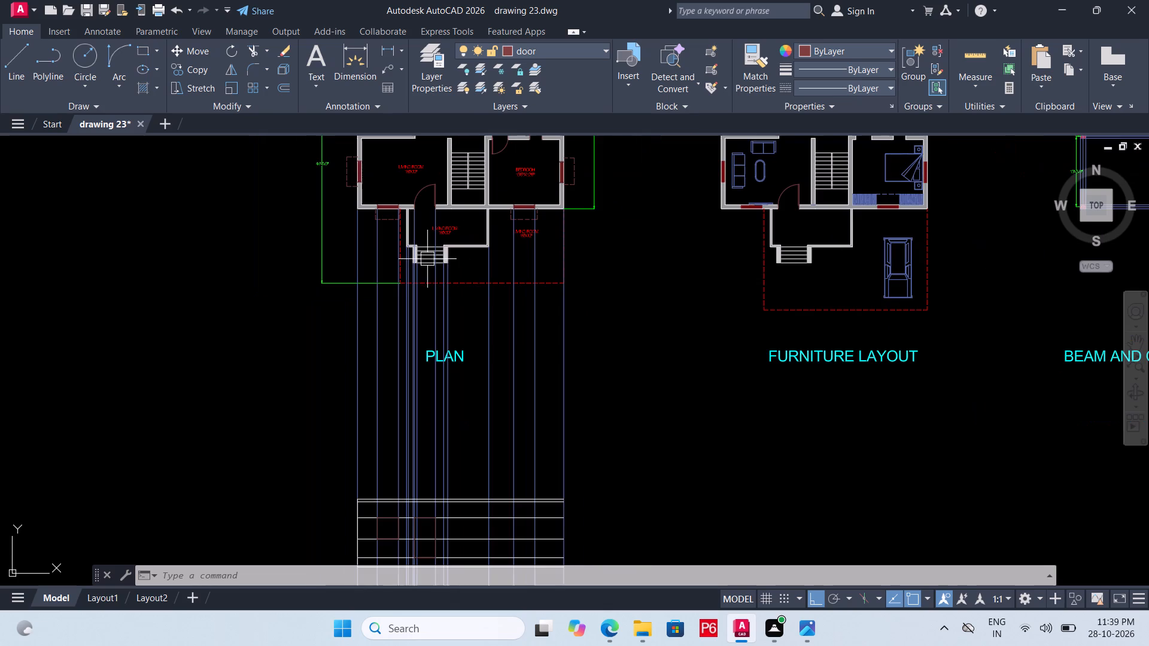
scroll(518, 226, up, 2)
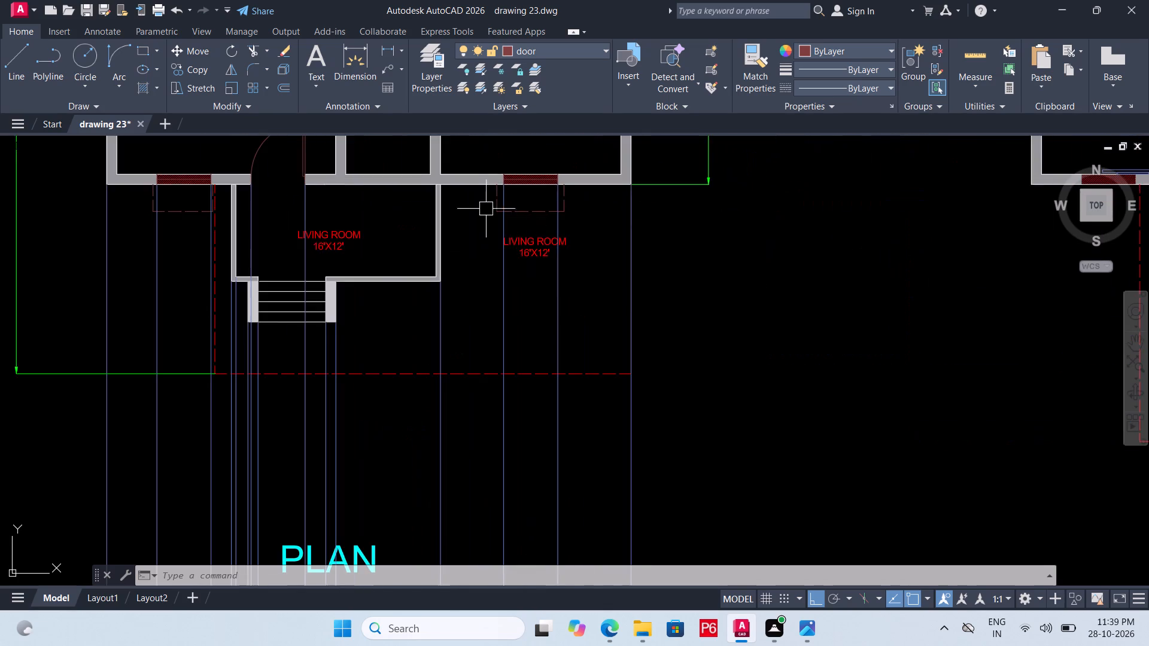
scroll(476, 206, down, 3)
scroll(505, 431, up, 3)
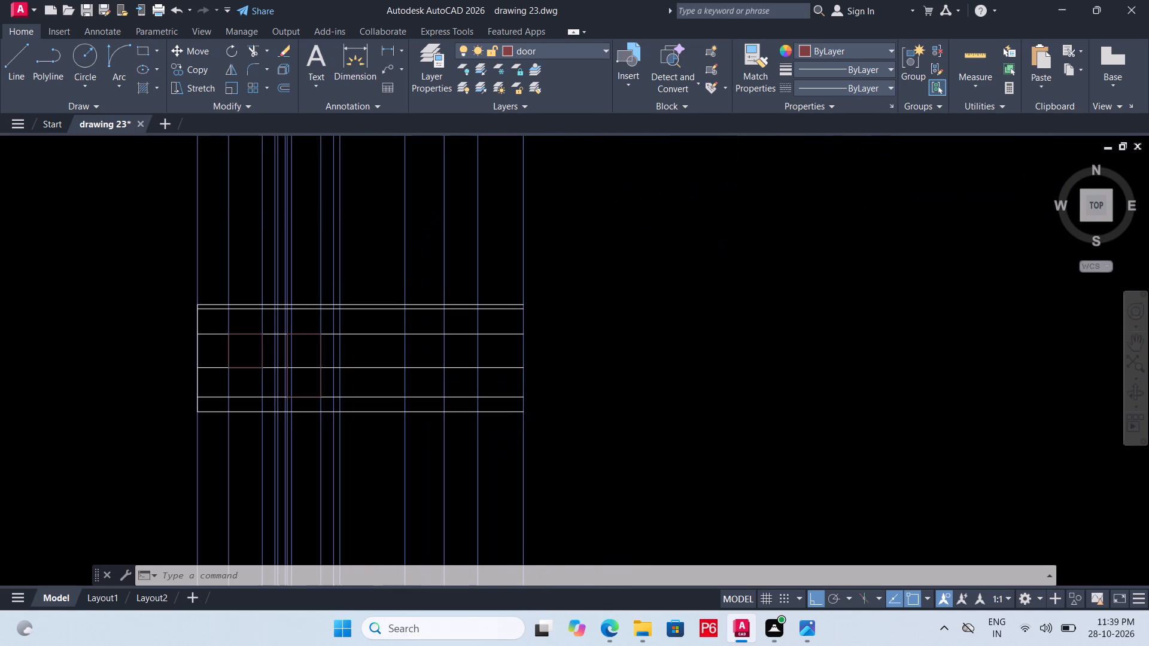
On layer 0, draw the elevation's right end wall line 12'9" up from the bottom line to the top line.
click(539, 50)
click(530, 65)
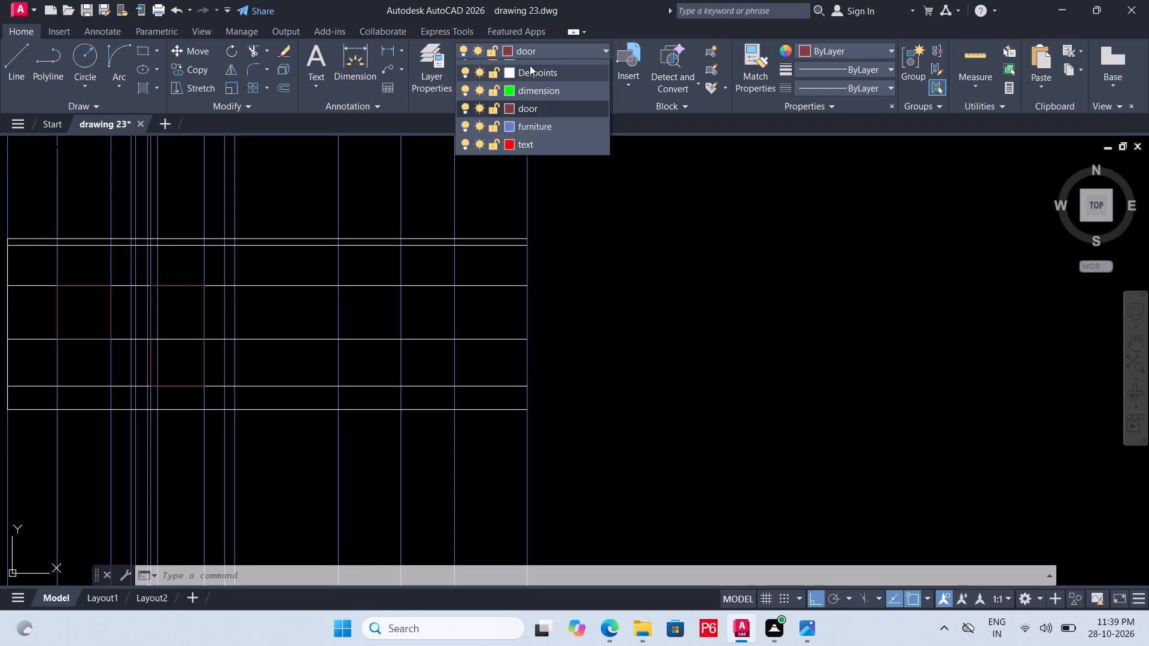
text(L)
key(space)
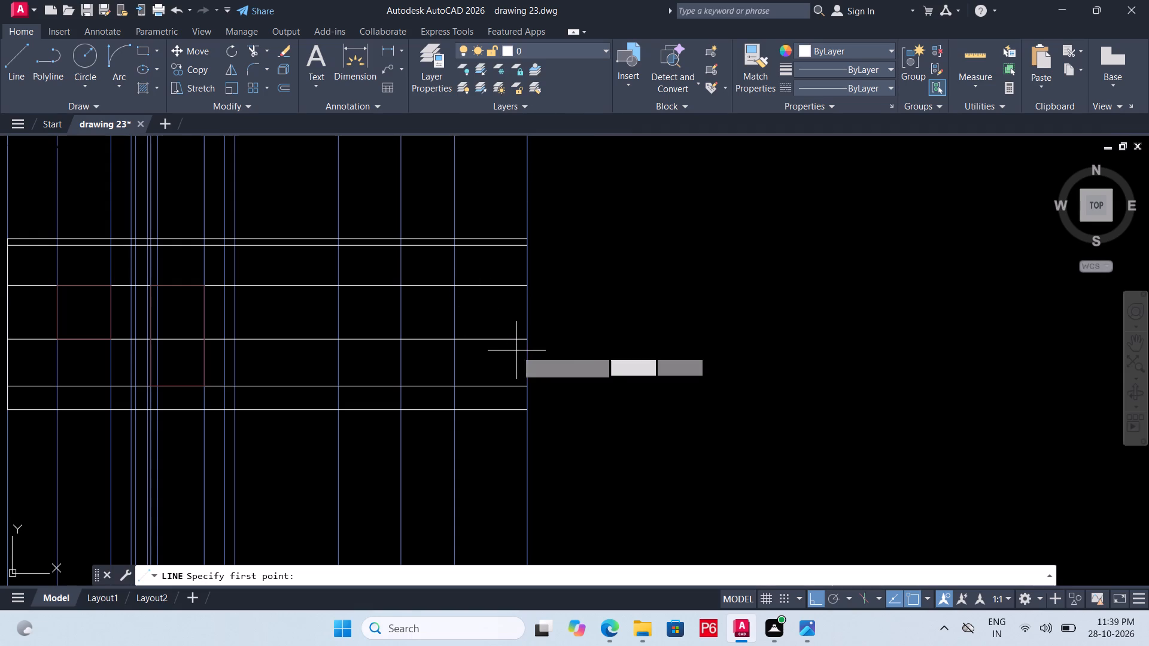
click(533, 413)
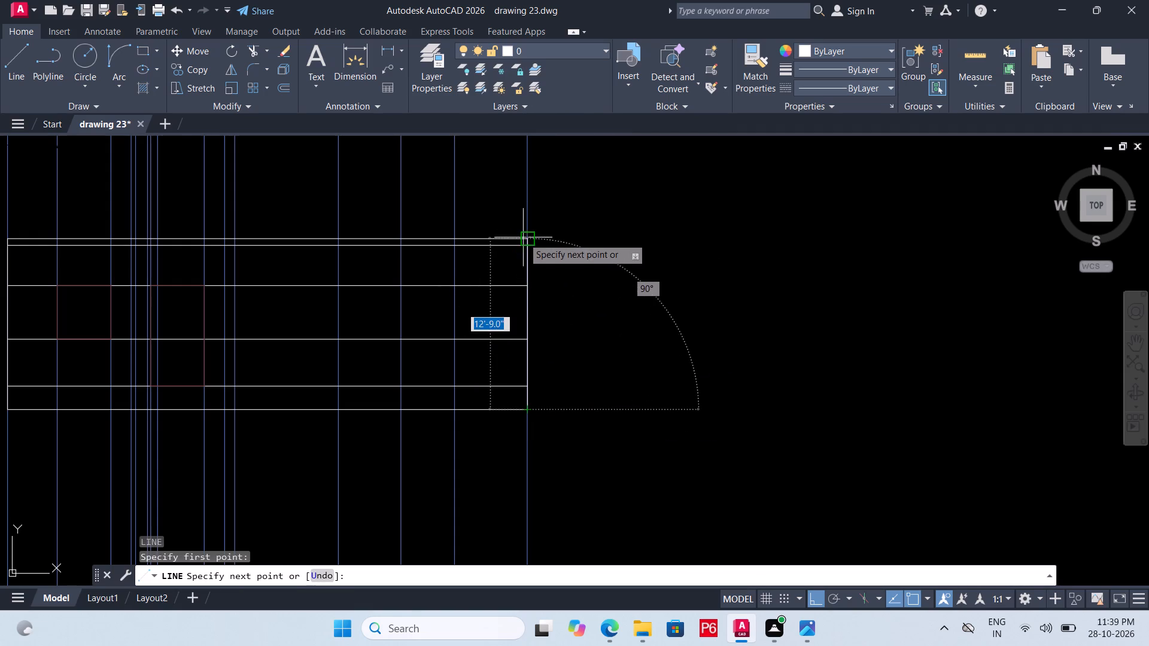
click(530, 236)
key(space)
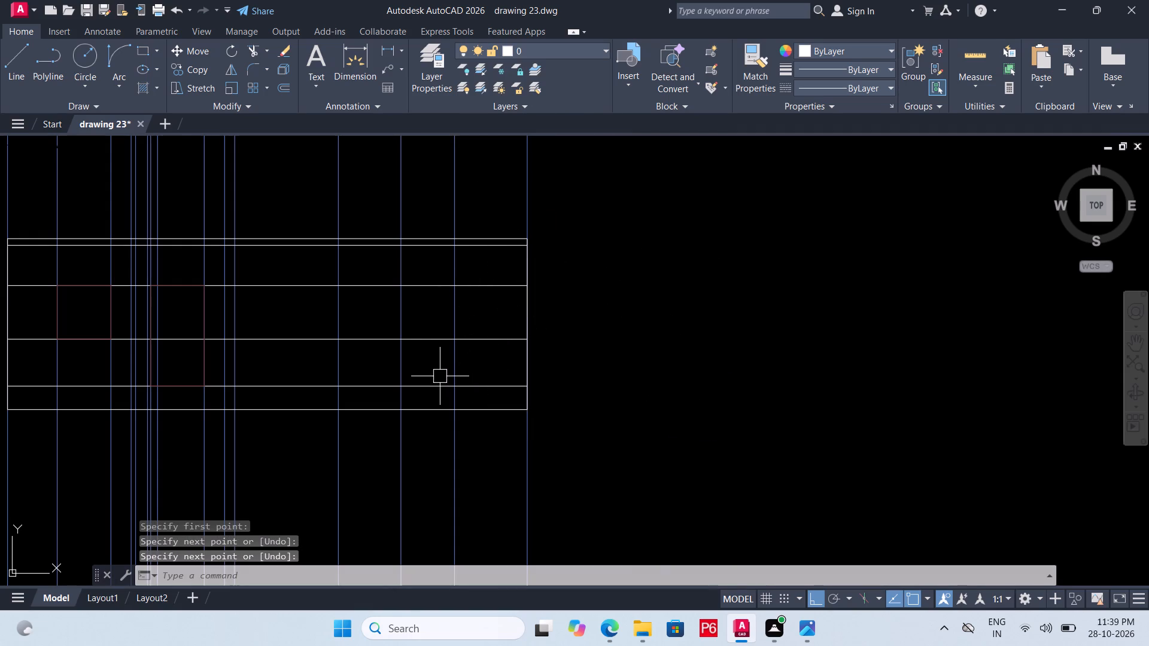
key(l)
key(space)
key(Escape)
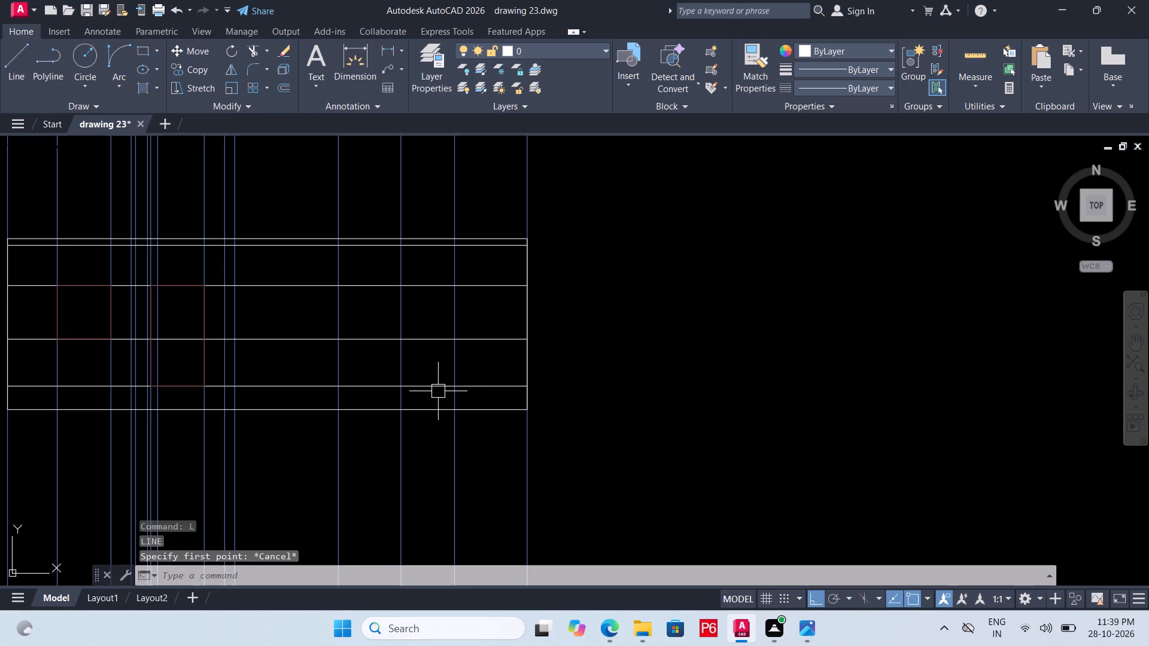
Save the drawing.
key(ctrl+s)
key(ctrl+s)
key(ctrl+s)
key(ctrl+s)
ctrl+scroll(452, 438, down, 1)
key(ctrl+s)
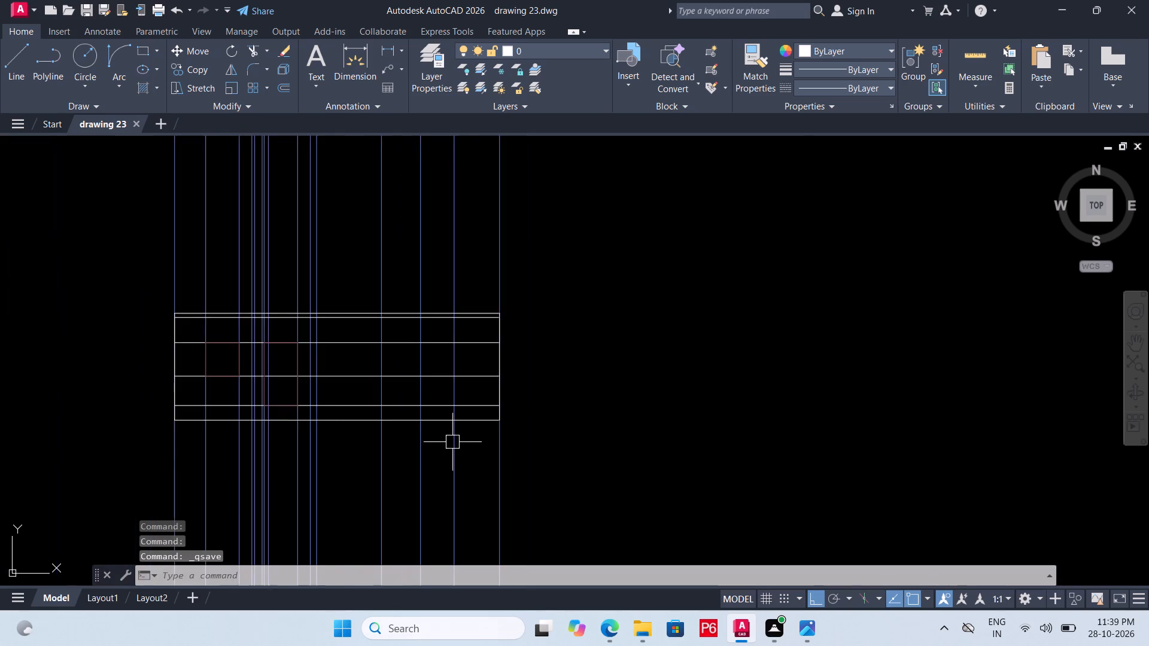
key(ctrl+s)
On the door layer, draw the right-hand window rectangle between its two rays from head level to sill level, and save.
ctrl+scroll(451, 447, down, 1)
scroll(436, 445, down, 1)
scroll(434, 446, up, 2)
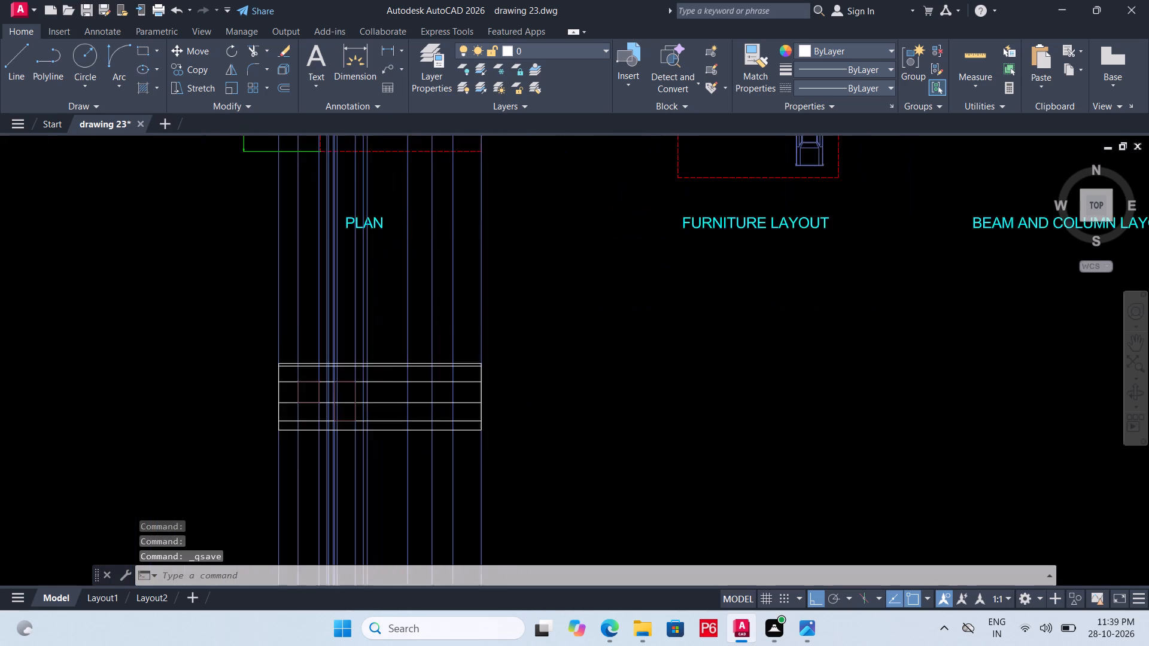
scroll(430, 422, down, 2)
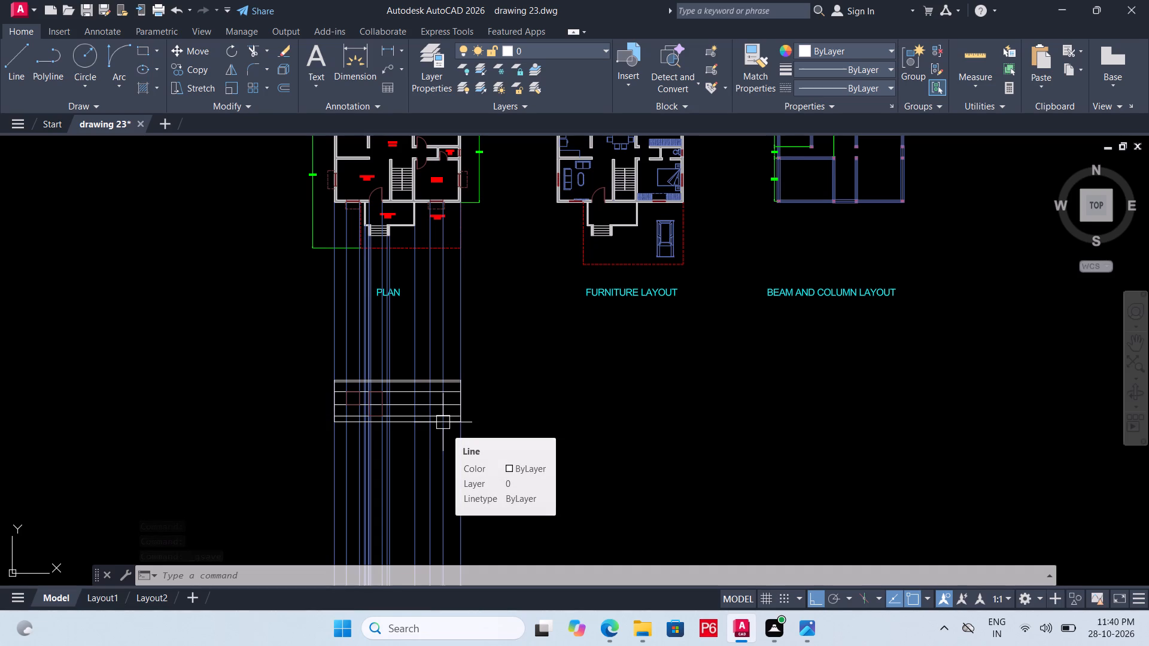
scroll(443, 422, up, 2)
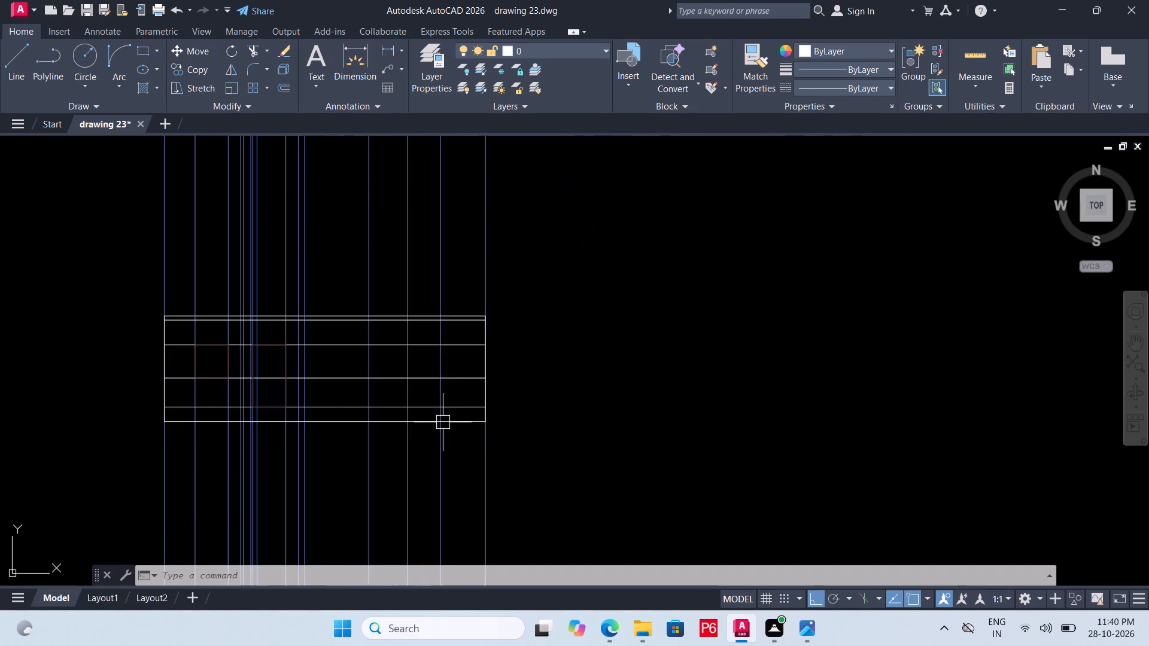
scroll(443, 422, up, 2)
text(REC)
key(space)
click(565, 53)
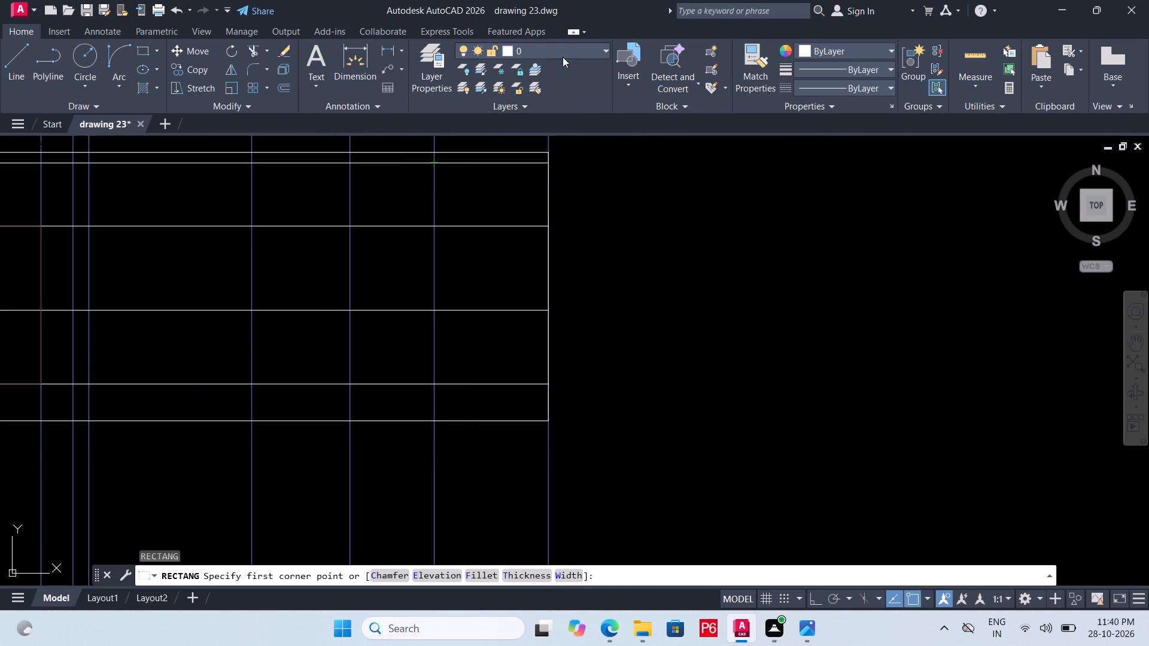
click(526, 123)
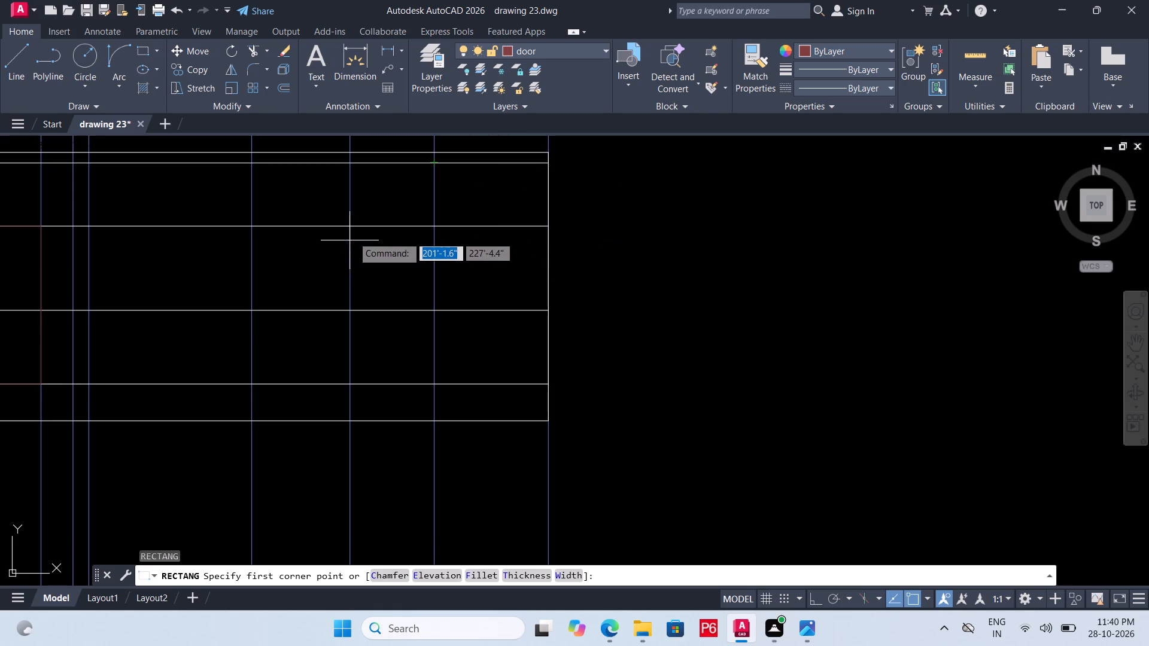
click(354, 230)
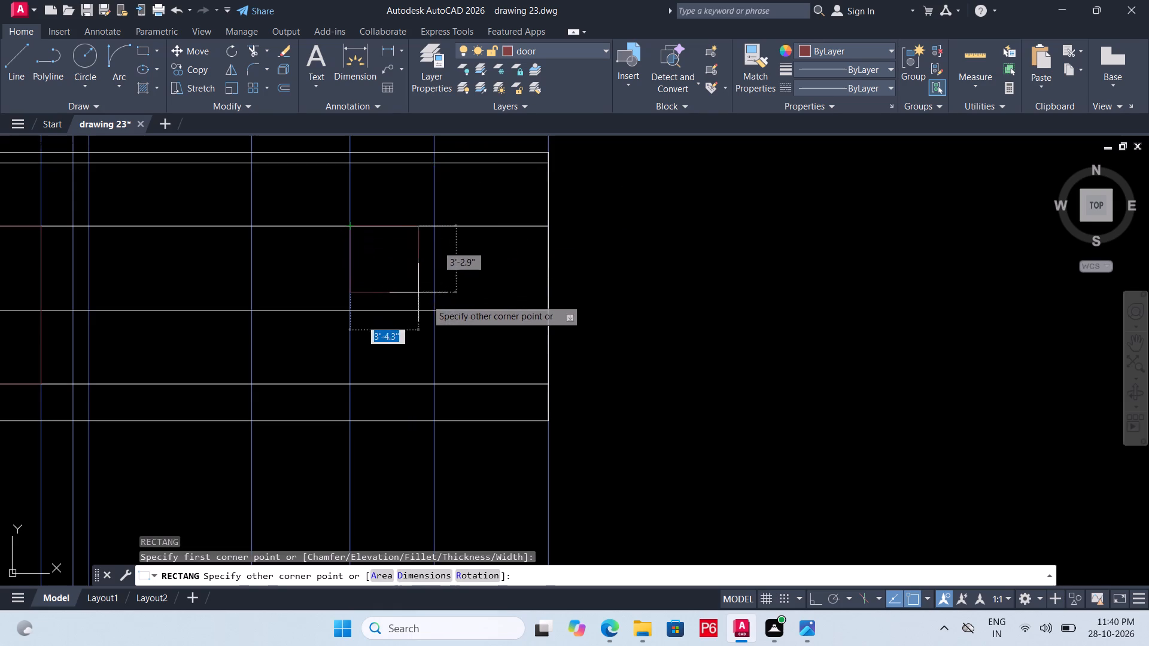
click(435, 311)
ctrl+scroll(437, 322, down, 1)
key(ctrl+s)
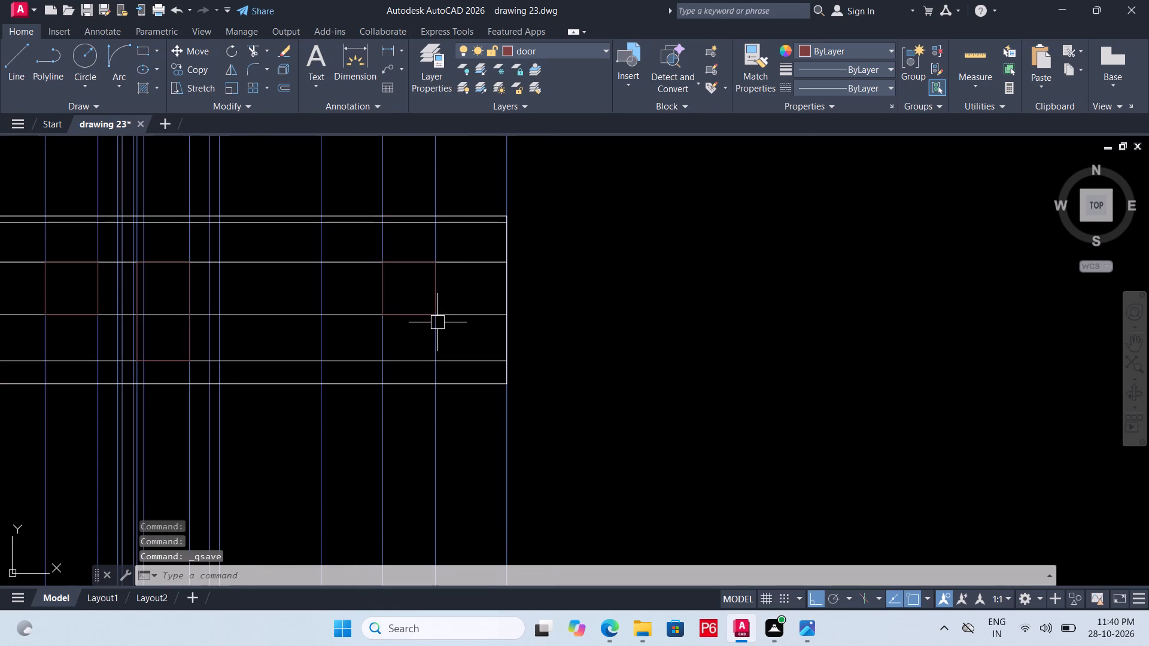
key(ctrl+s)
key(ctrl+s)
ctrl+scroll(437, 322, down, 2)
key(ctrl+s)
key(ctrl+s)
Erase the three projected rays of the elevation's right end wall and right-hand window.
text(TR)
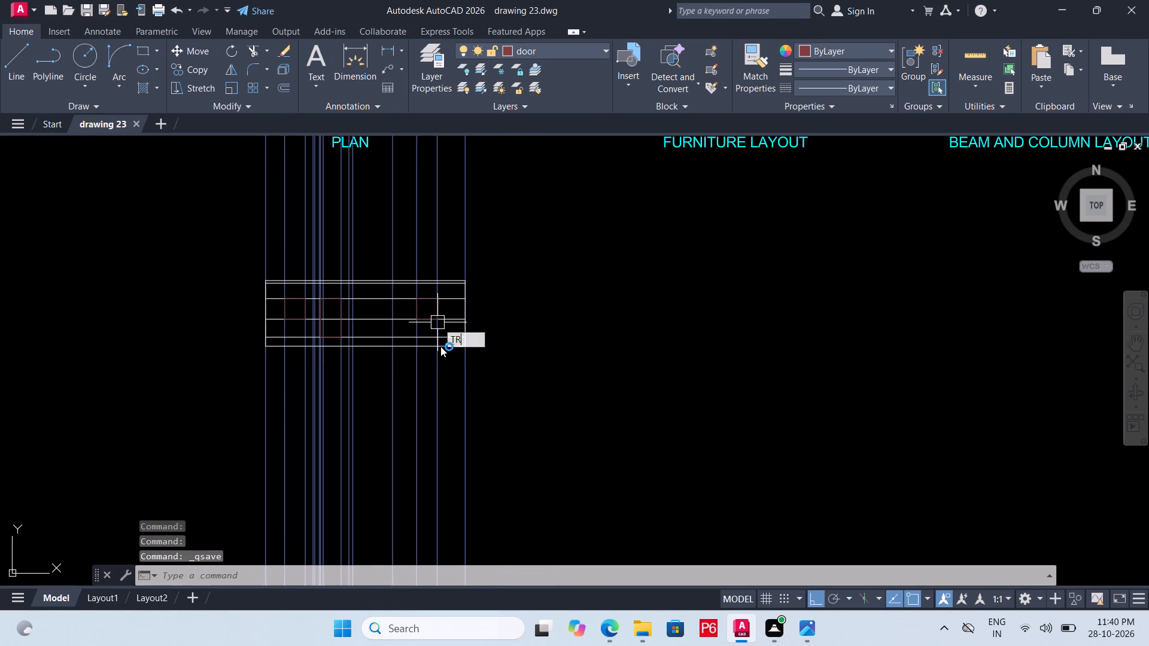
key(Escape)
click(467, 401)
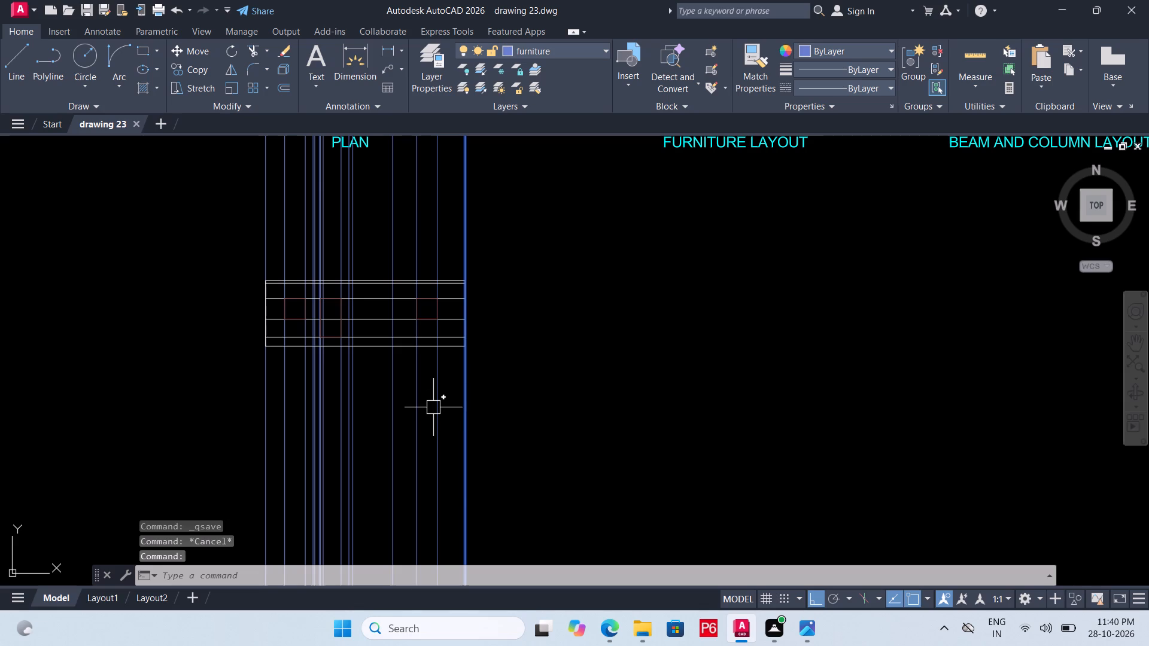
key(Delete)
click(434, 408)
key(Delete)
click(418, 410)
key(Delete)
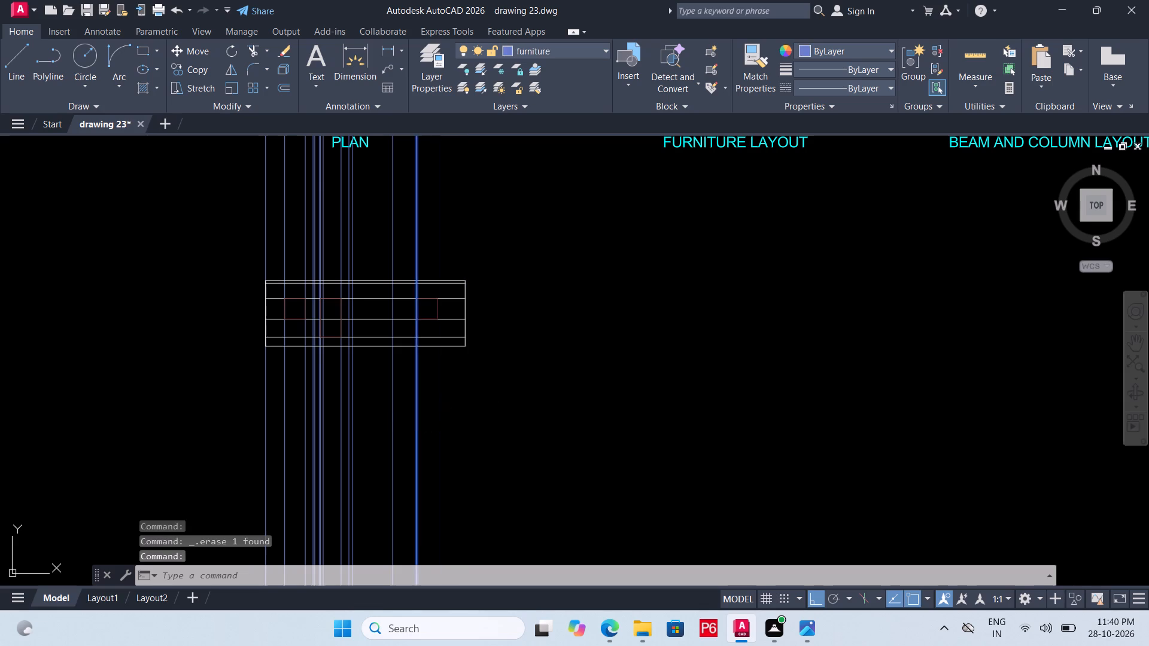
Erase the three projected rays of the elevation's left end wall and left-hand window.
click(263, 398)
key(Delete)
click(284, 395)
key(Delete)
scroll(302, 391, up, 3)
click(314, 373)
key(Delete)
scroll(284, 390, down, 1)
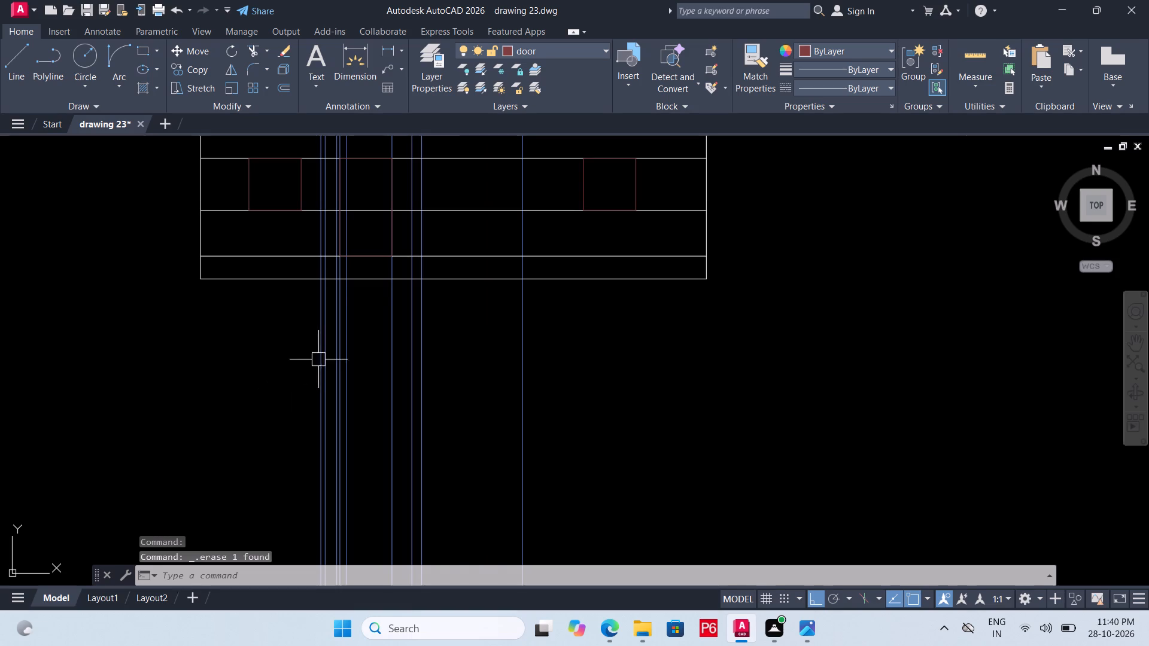
Erase the two projected rays at the door's left and right edges.
scroll(345, 326, down, 1)
scroll(346, 309, up, 4)
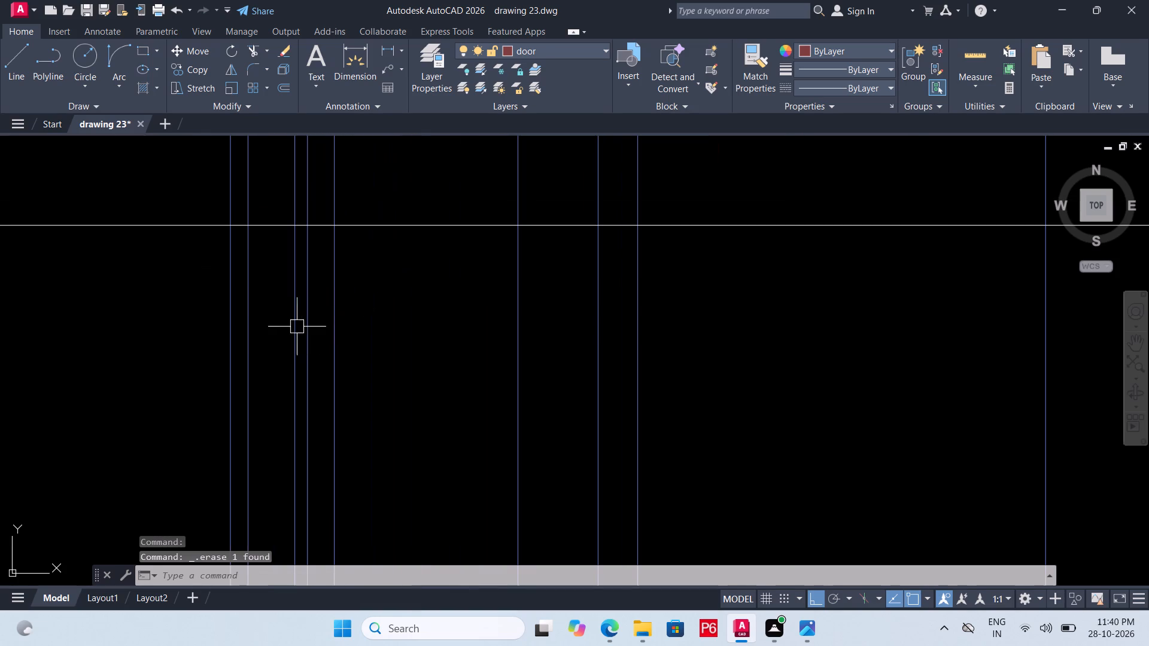
click(309, 333)
key(Delete)
scroll(490, 344, down, 2)
click(501, 334)
key(Delete)
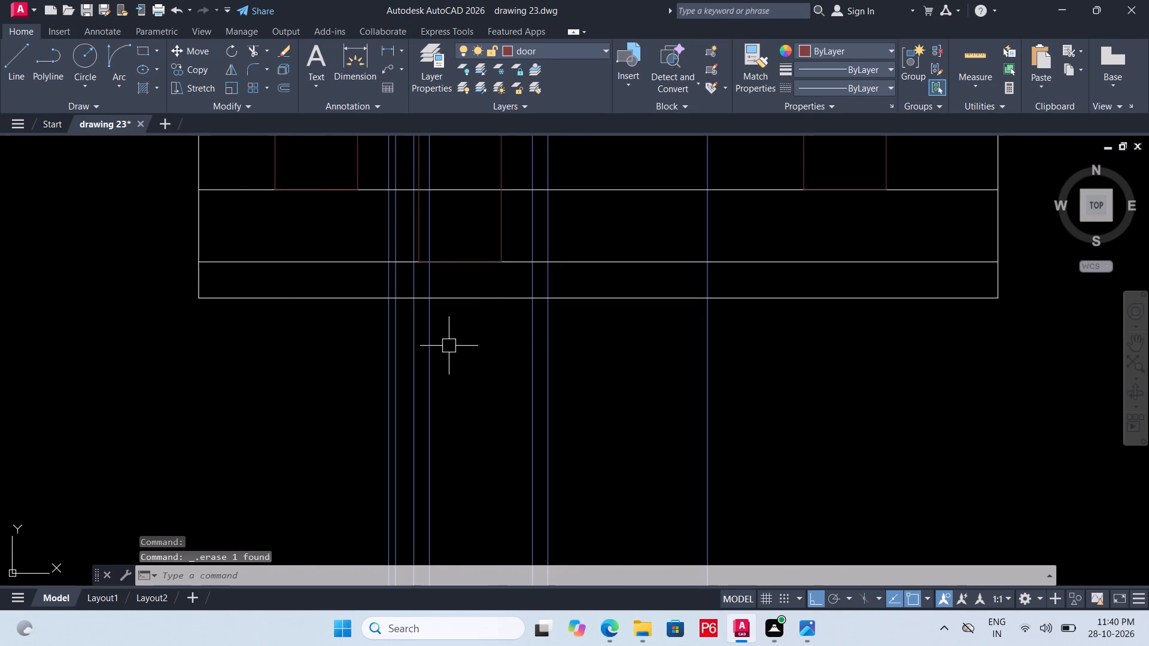
Save the drawing.
scroll(440, 350, down, 1)
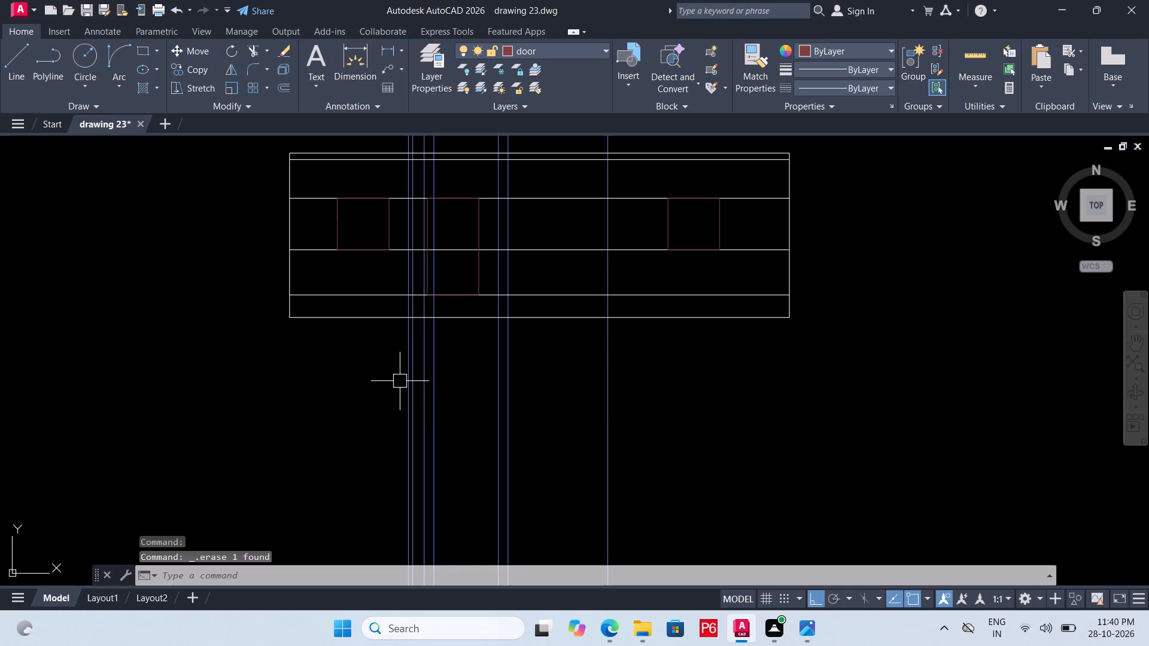
key(ctrl+s)
key(ctrl+s)
key(ctrl+s)
key(ctrl+s)
key(ctrl+s)
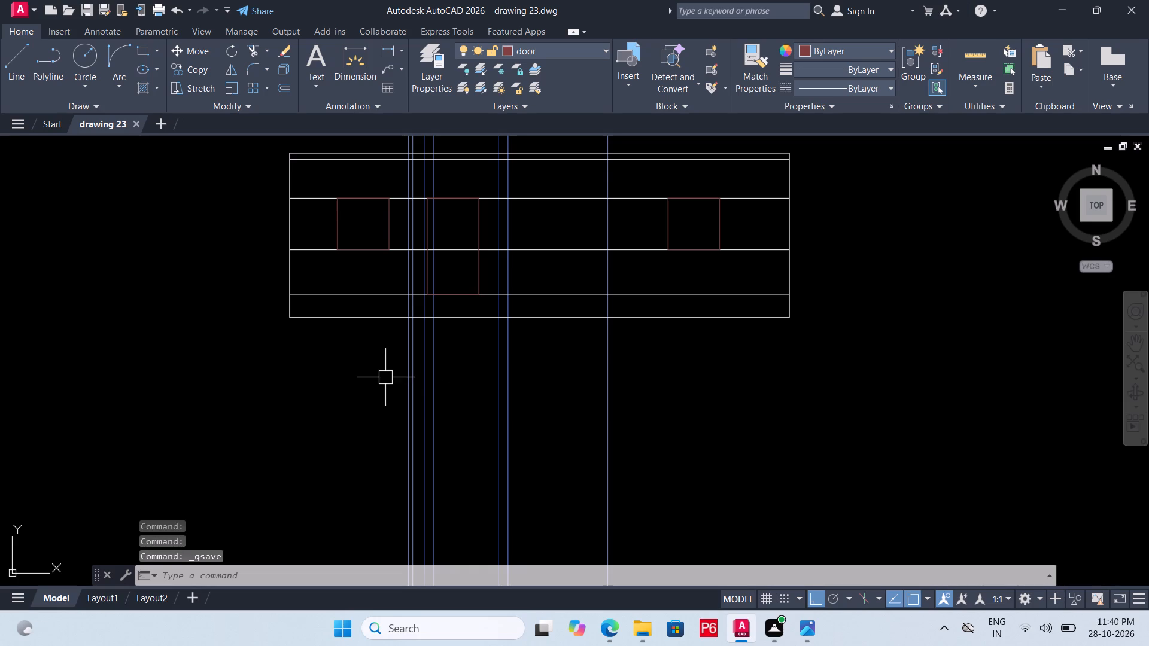
key(ctrl+s)
key(ctrl+s)
key(ctrl+s)
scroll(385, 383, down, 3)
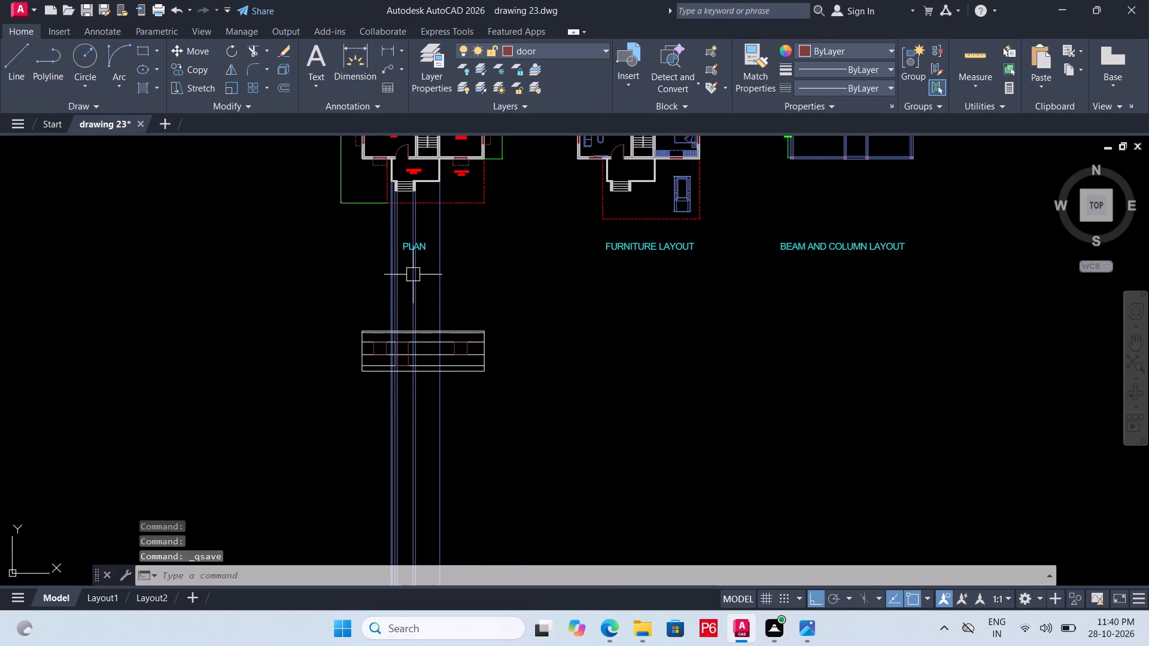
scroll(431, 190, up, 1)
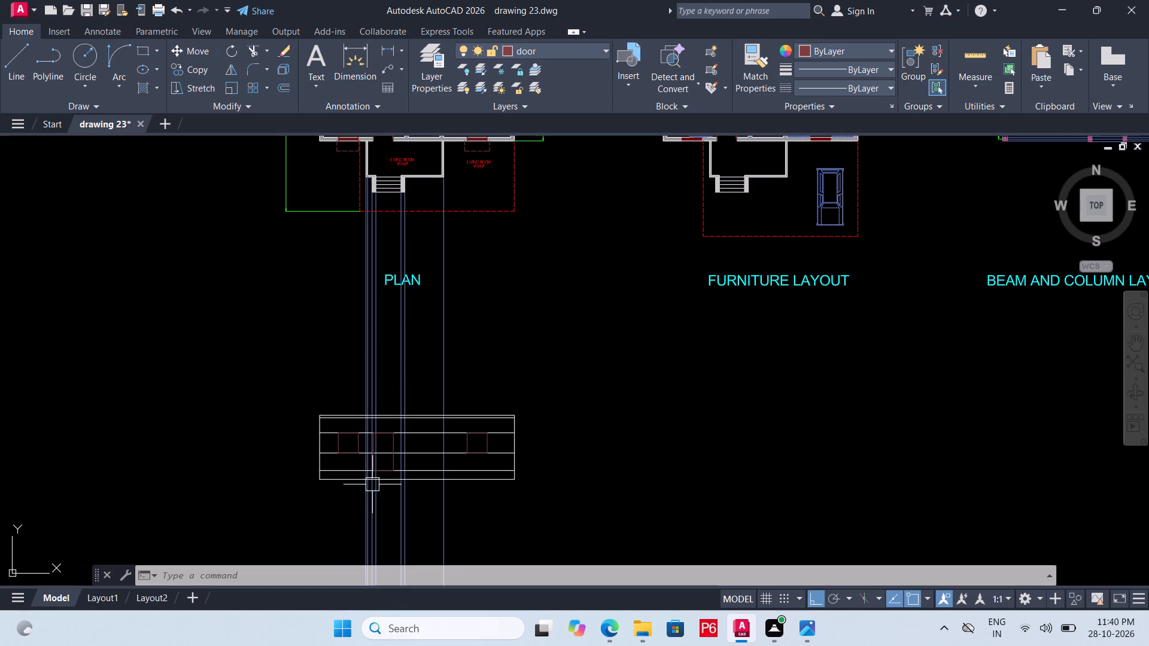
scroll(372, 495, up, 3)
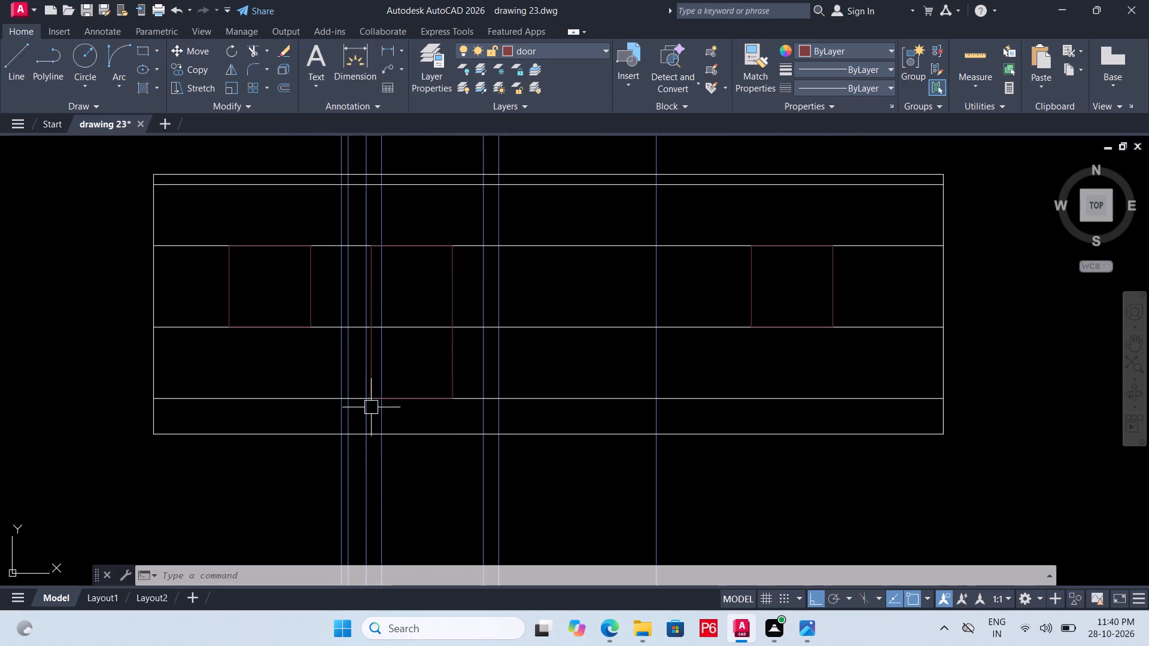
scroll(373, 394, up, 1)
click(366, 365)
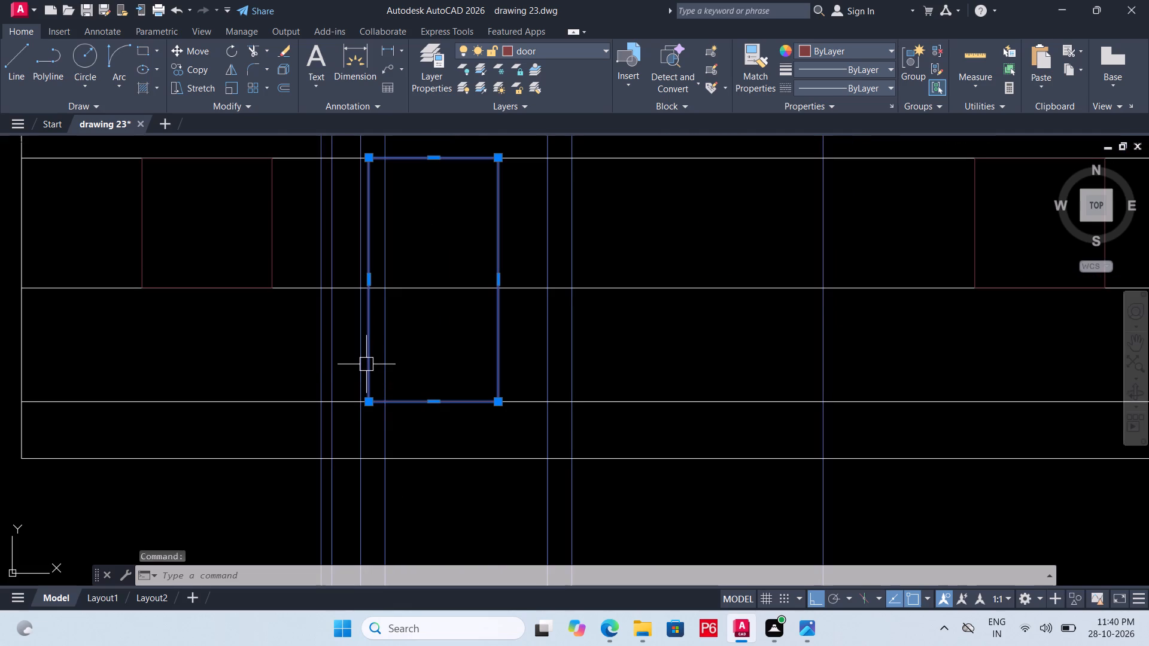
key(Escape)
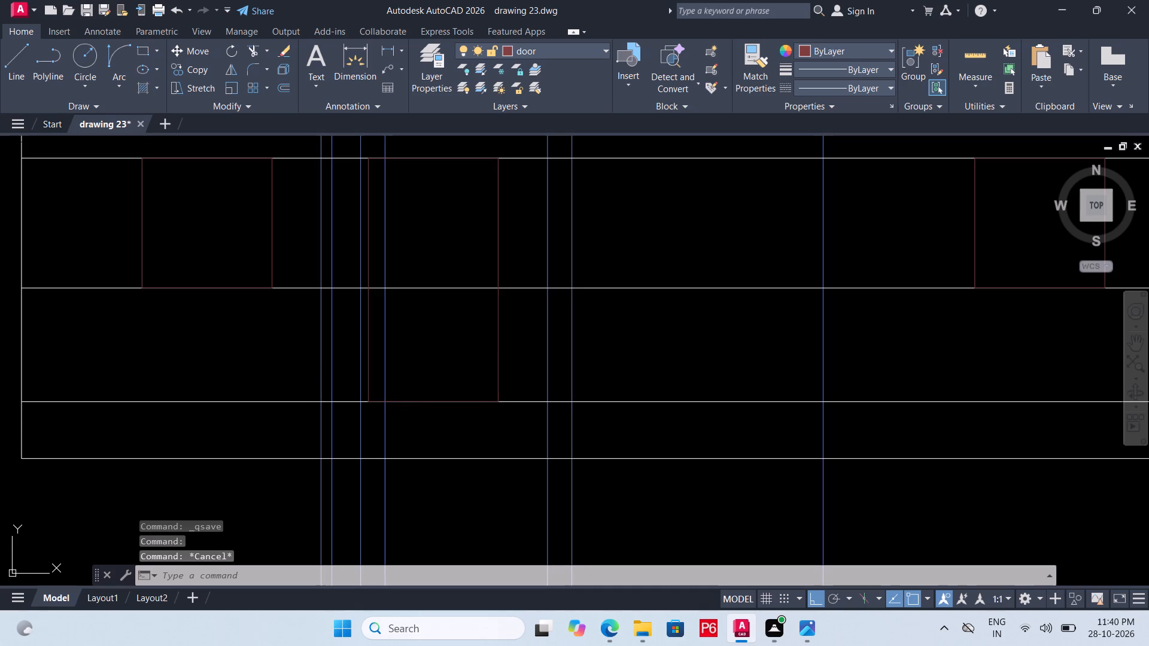
Save the drawing again.
key(ctrl+s)
key(ctrl+s)
key(ctrl+s)
key(ctrl+s)
key(ctrl+s)
key(ctrl+s)
key(ctrl+s)
key(ctrl+s)
key(ctrl+s)
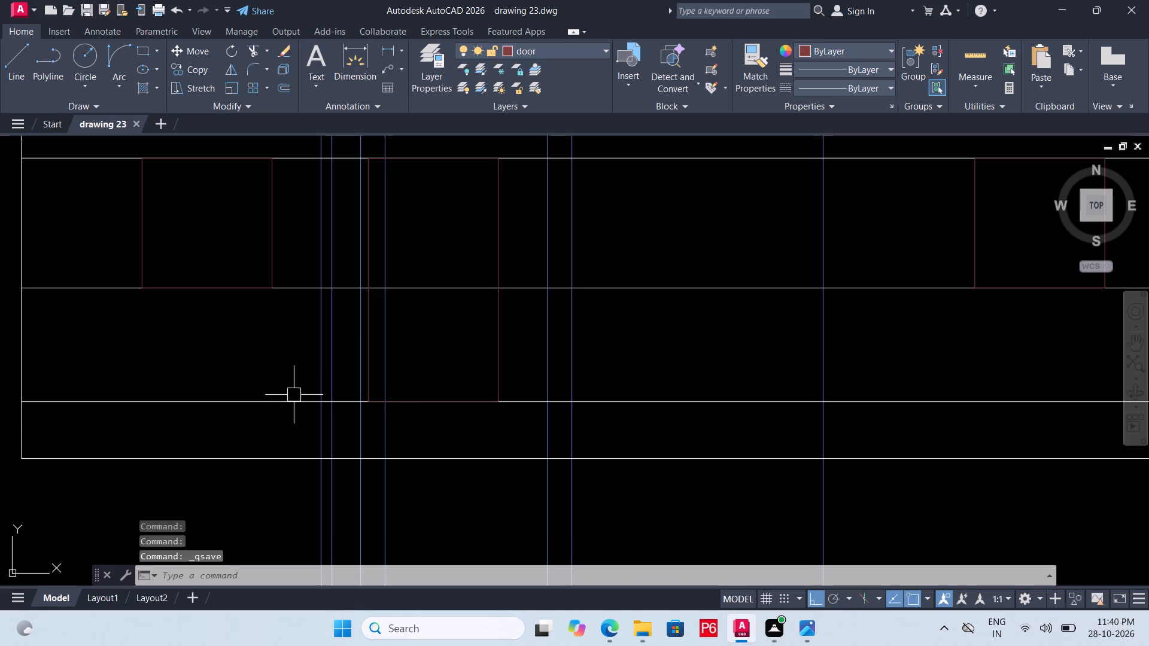
key(ctrl+s)
key(ctrl+s)
key(ctrl+s)
On layer 0, draw the porch wall's left part from the door's base line 3'-6" up to sill level, 1'-2.6" across, and back down.
key(l)
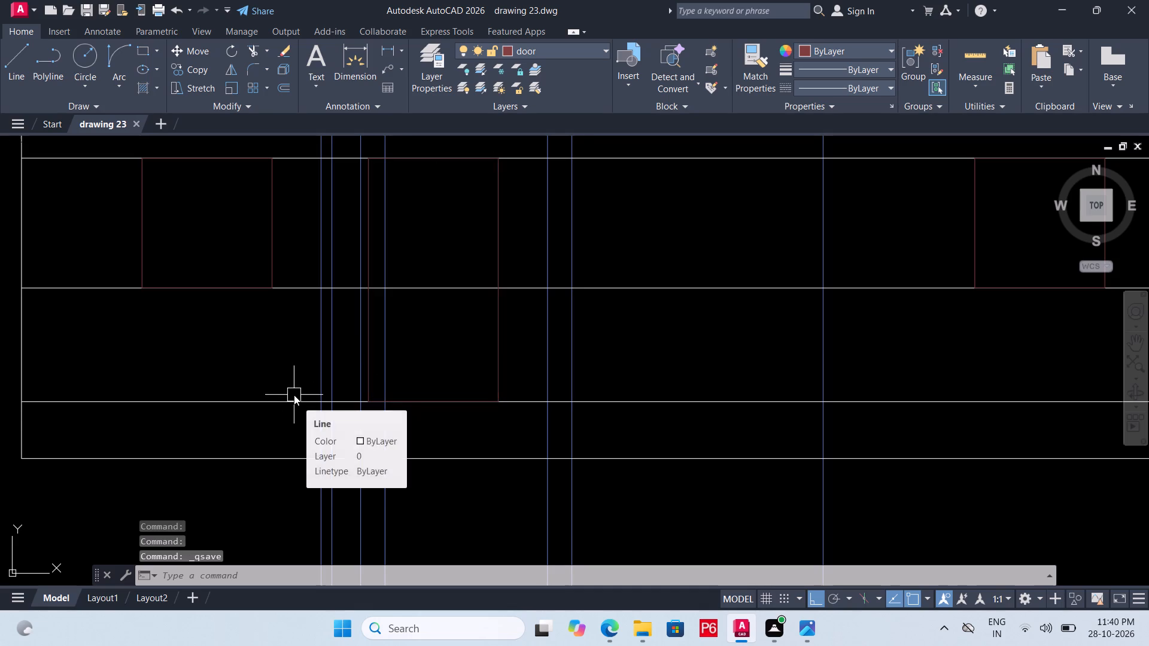
click(572, 53)
click(567, 56)
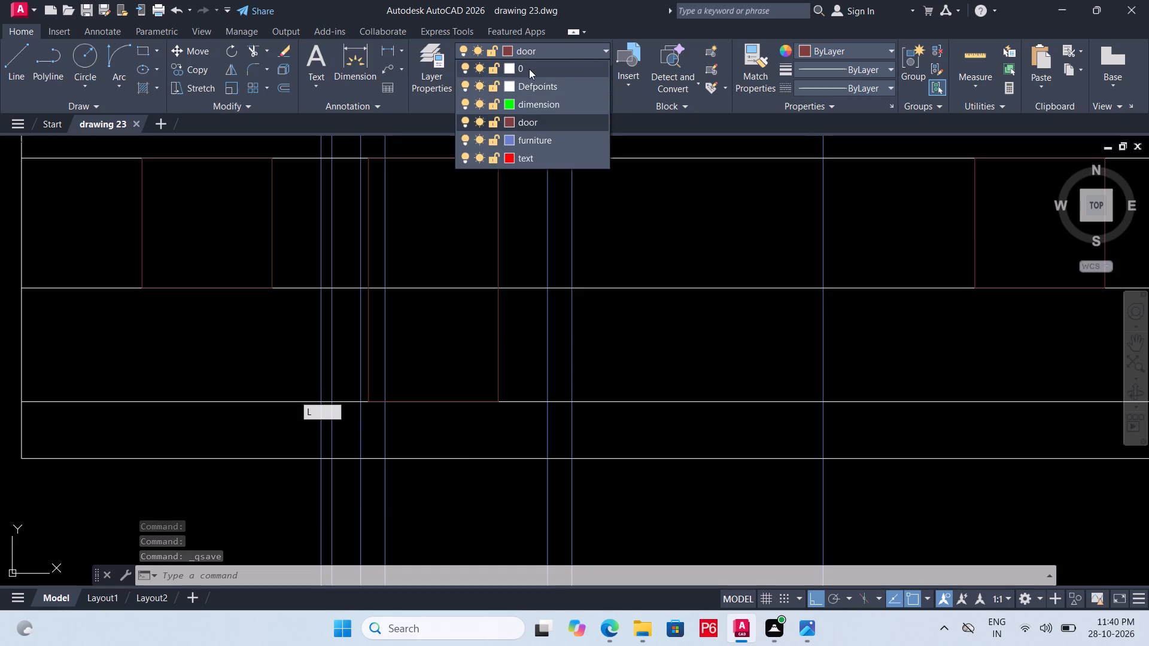
click(529, 68)
key(l)
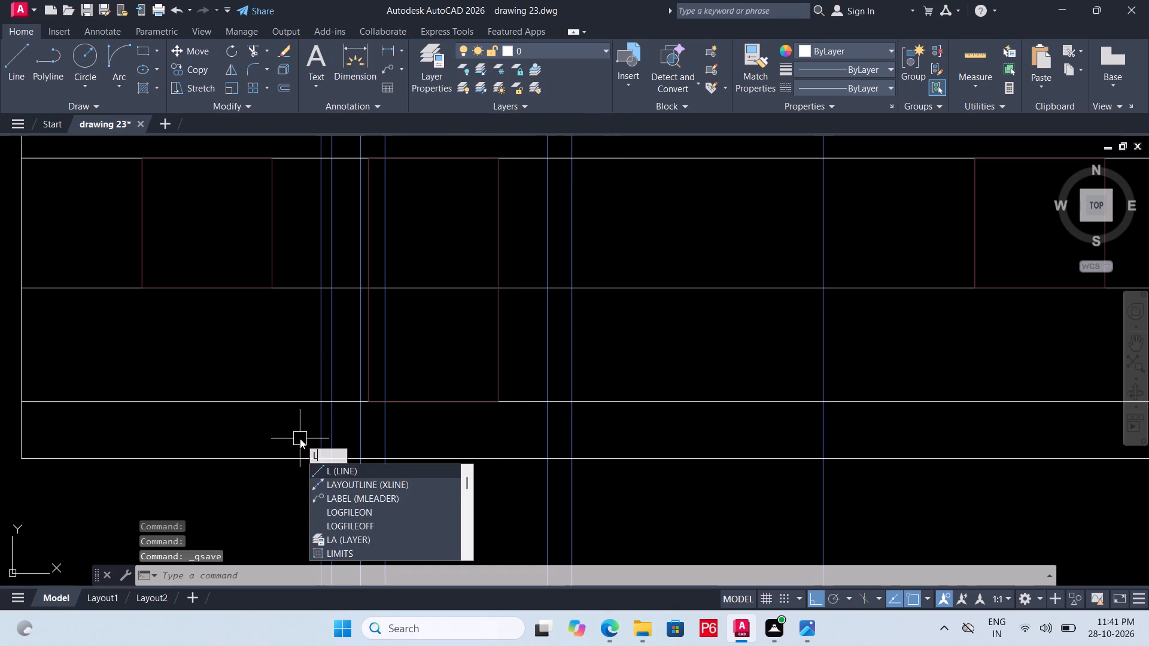
key(space)
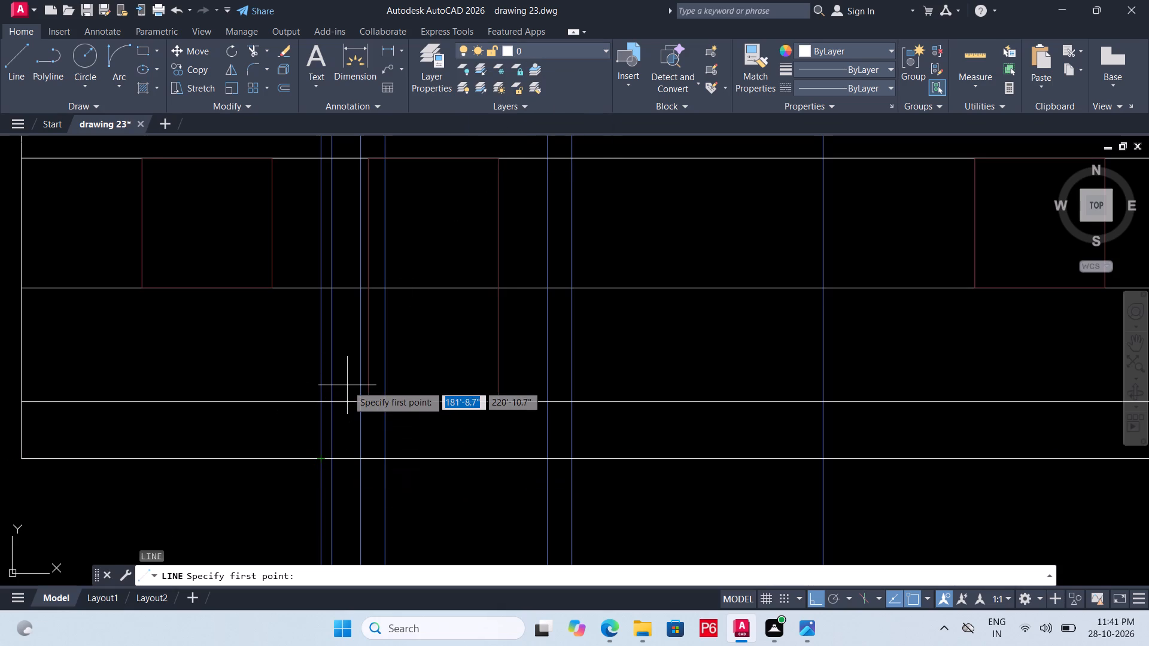
click(321, 403)
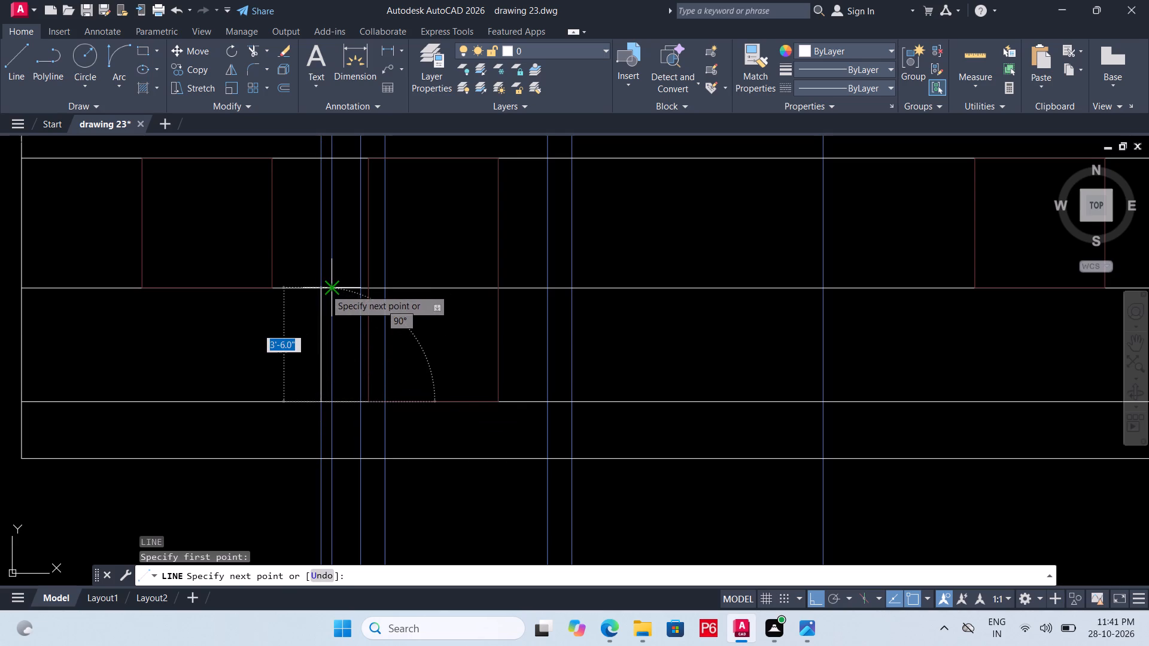
click(314, 290)
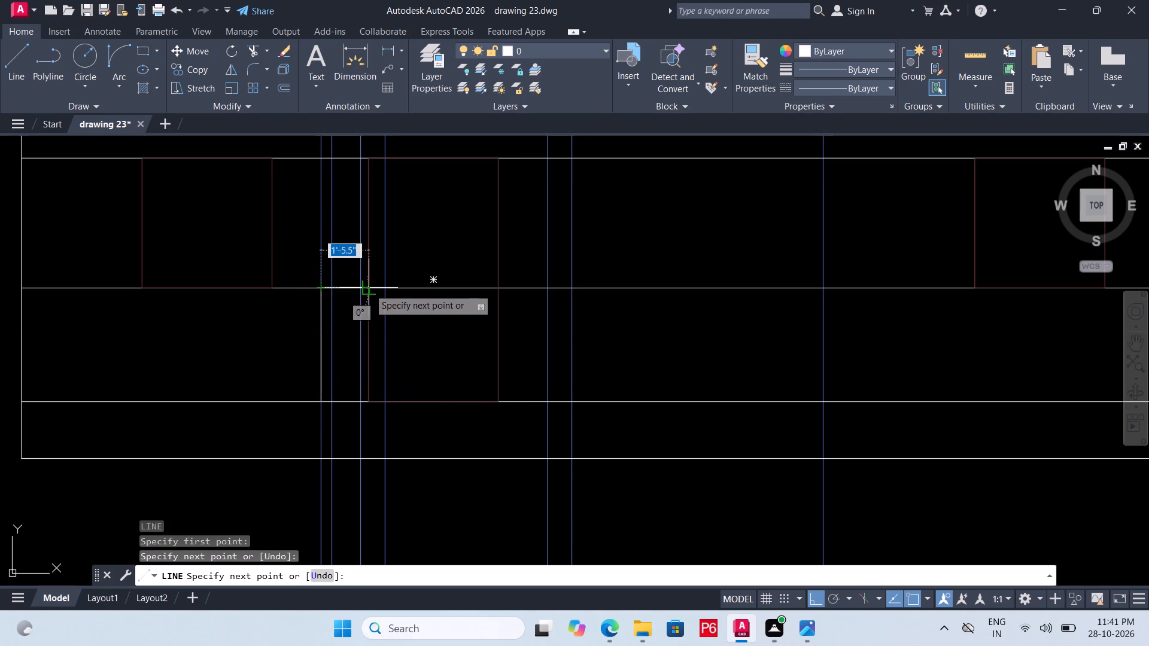
scroll(315, 379, down, 5)
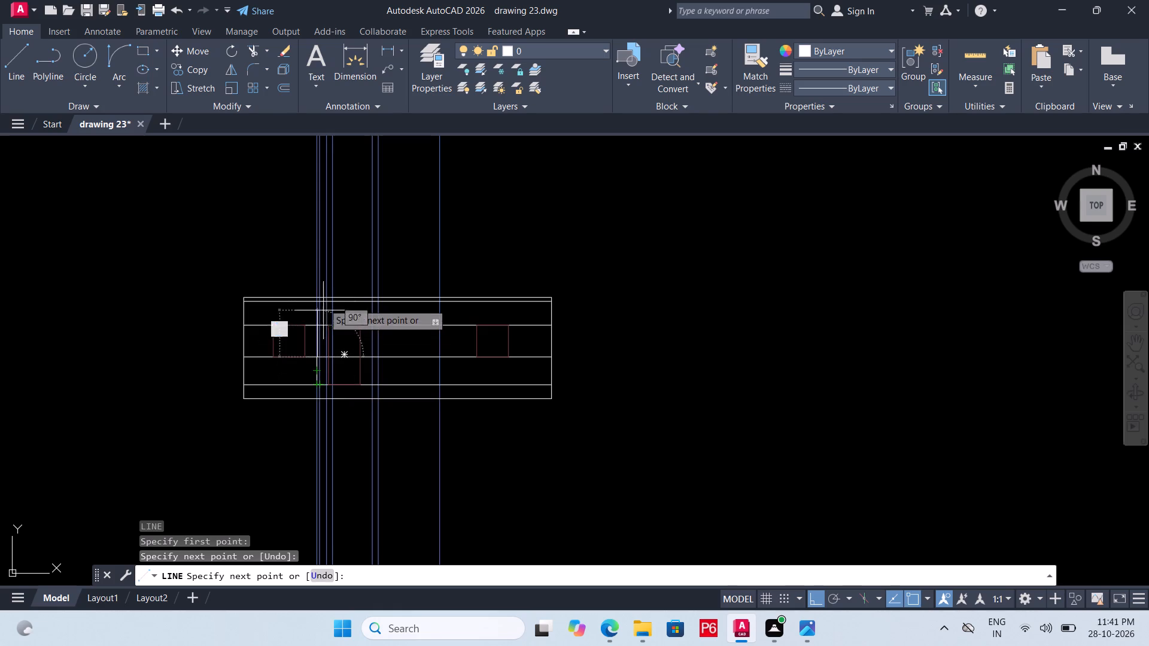
scroll(330, 336, down, 5)
scroll(333, 330, up, 3)
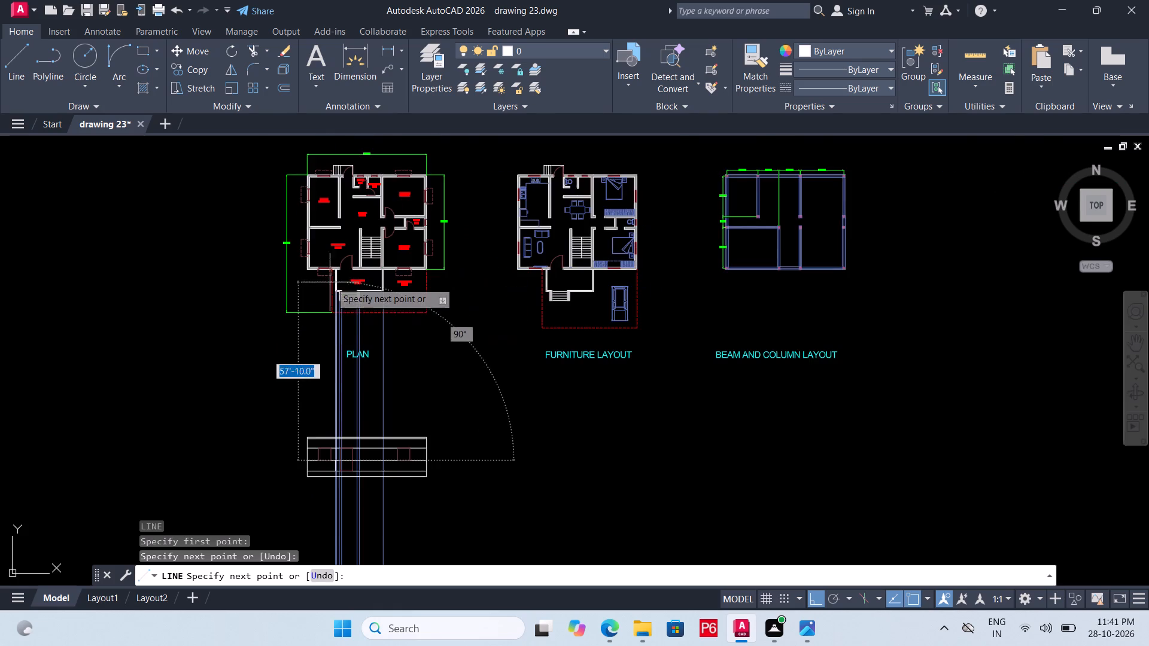
scroll(334, 277, up, 1)
scroll(339, 326, up, 3)
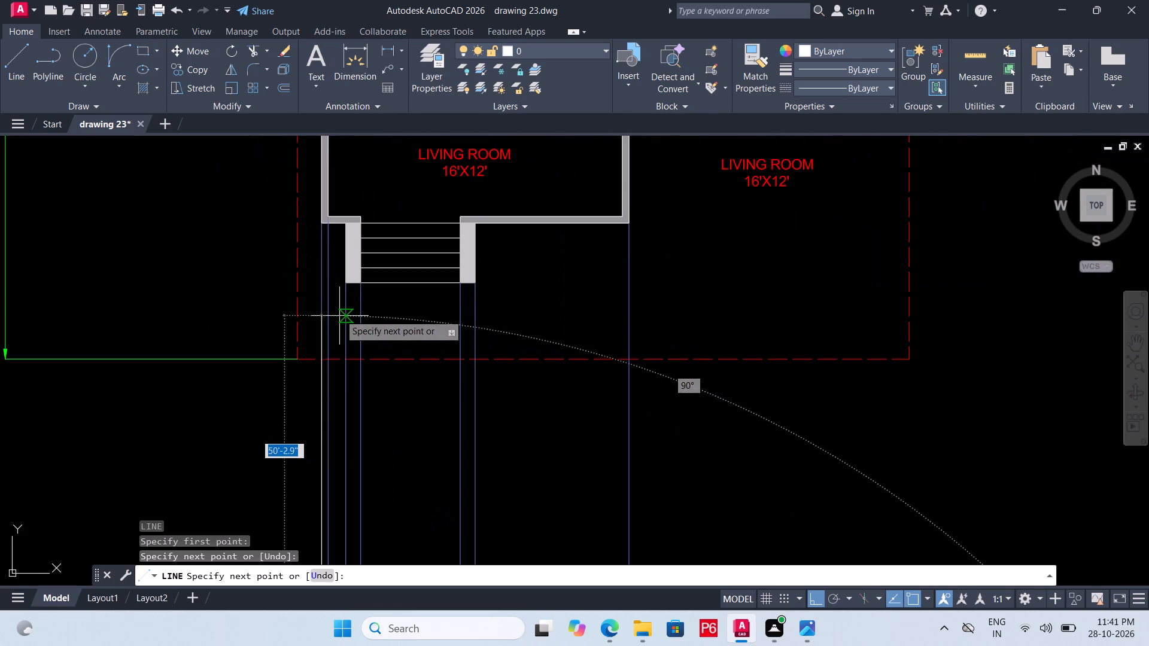
scroll(341, 254, down, 6)
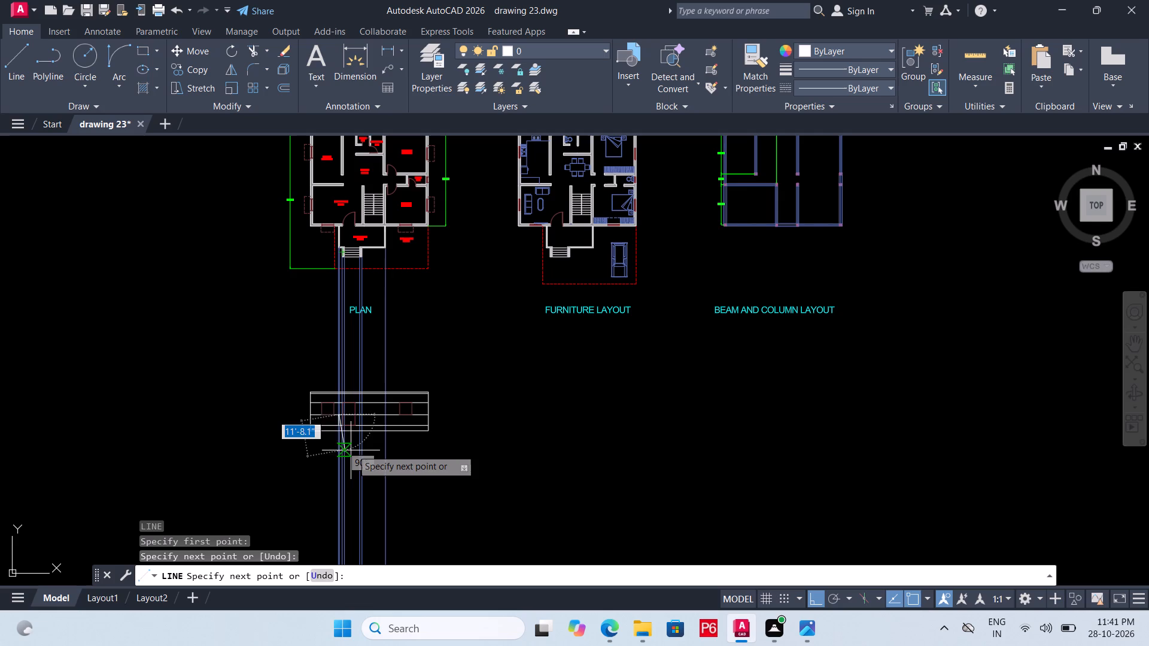
scroll(347, 446, up, 3)
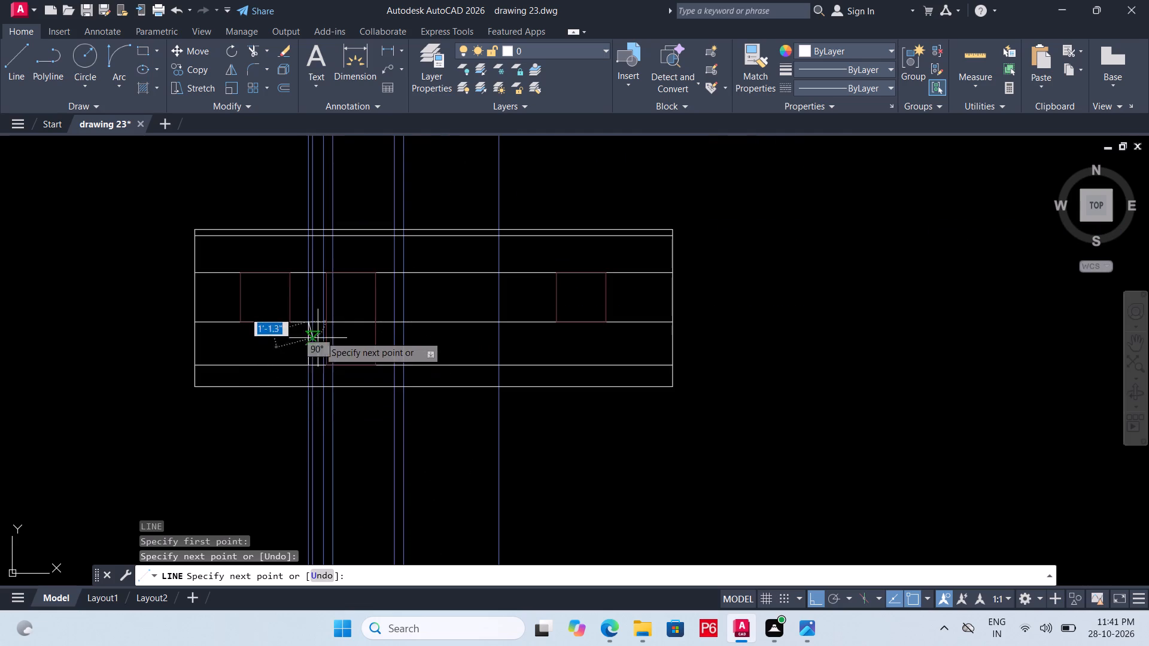
scroll(319, 331, up, 3)
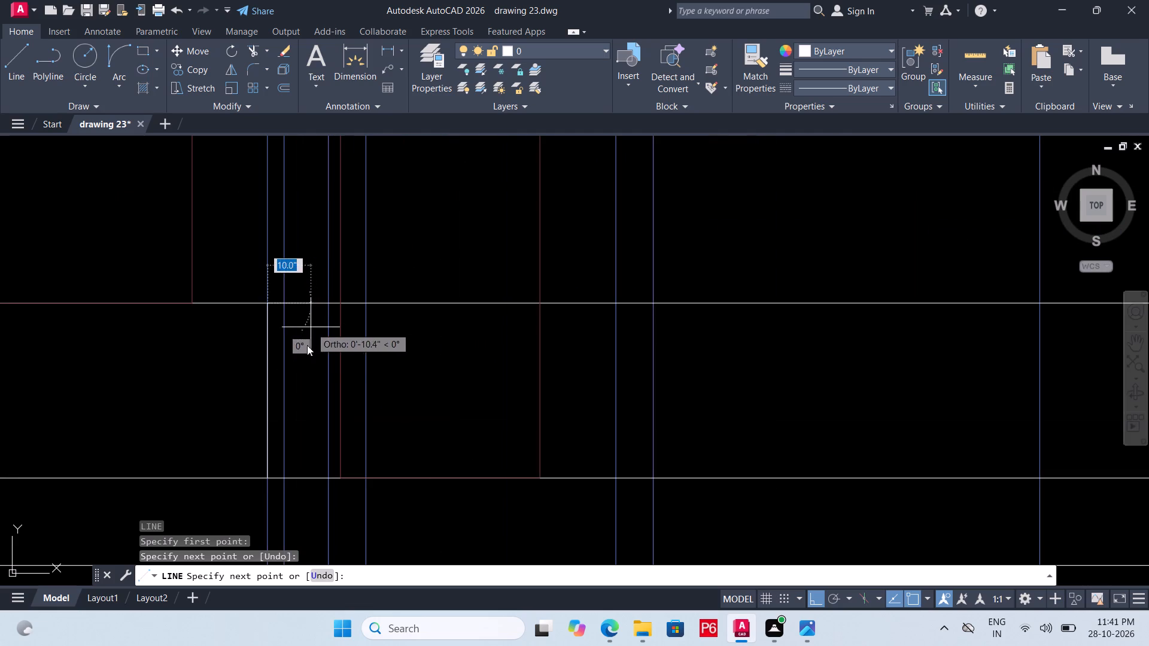
click(322, 302)
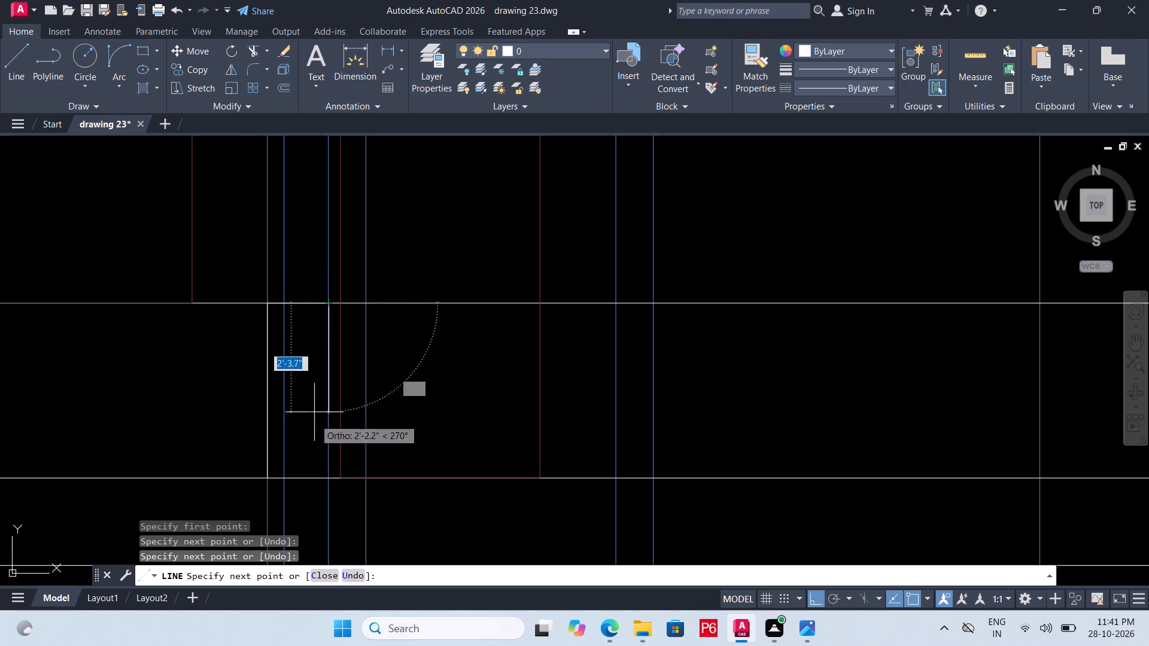
click(326, 477)
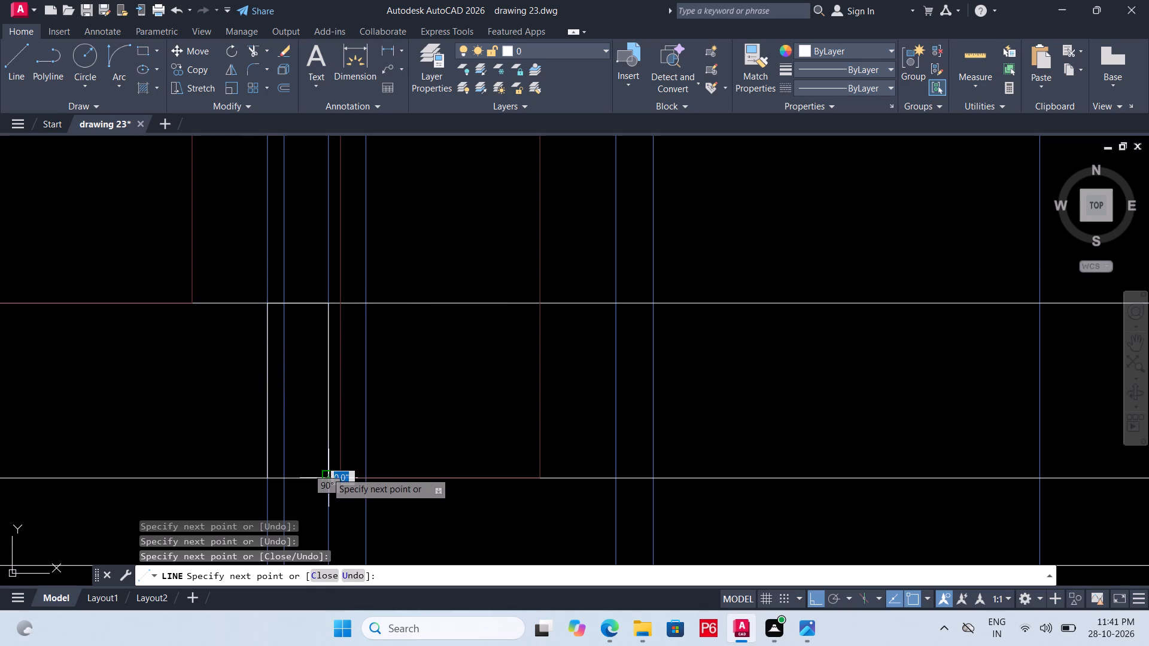
key(space)
Draw a line along sill level from that outline's upper corner to the stair side wall's inner ray, and 3'-6" down to the door's base line.
key(space)
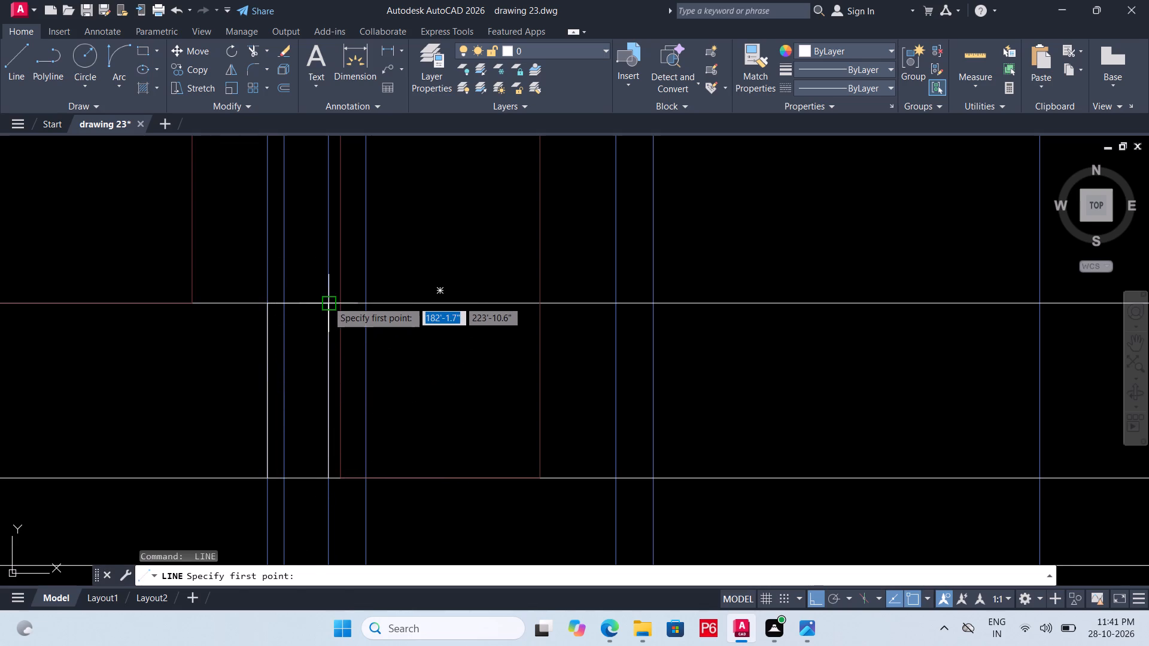
click(327, 301)
click(363, 300)
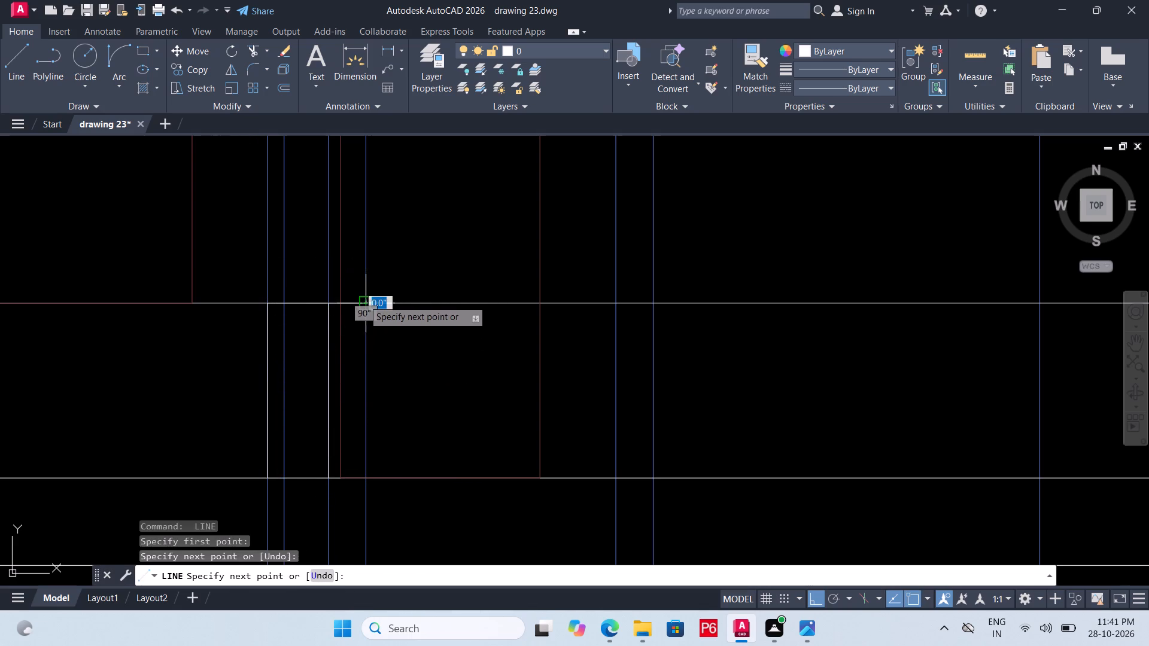
click(370, 479)
scroll(320, 509, down, 1)
key(space)
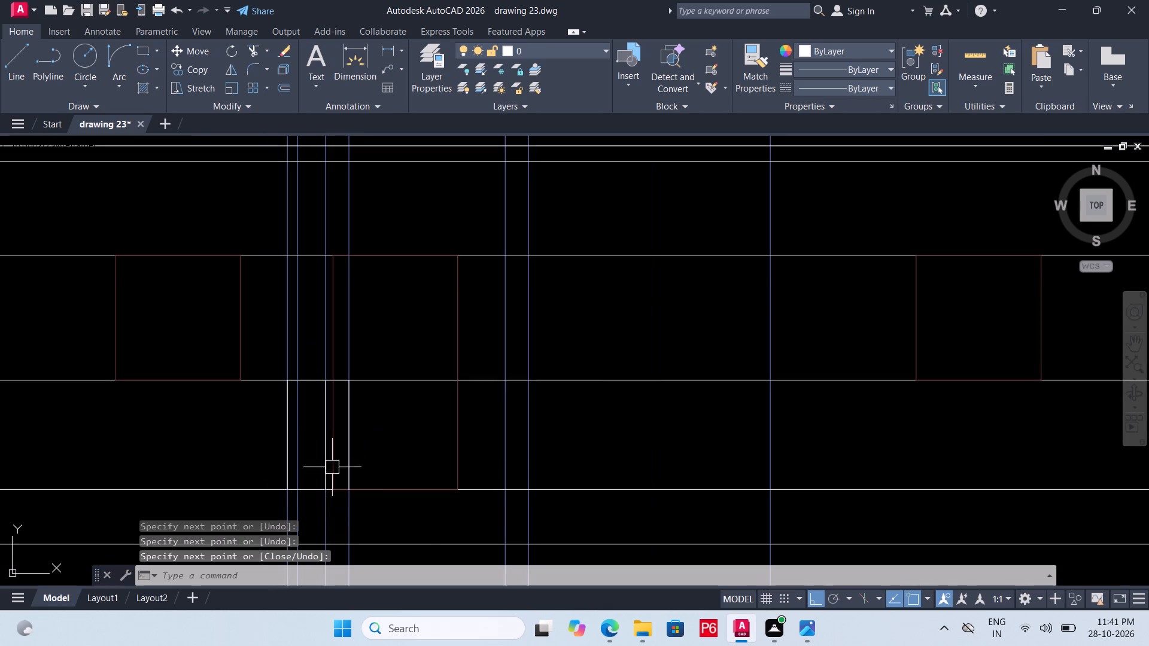
Draw a line along the door's base line closing the bottom of the left stair side wall between its two edges.
scroll(309, 461, down, 1)
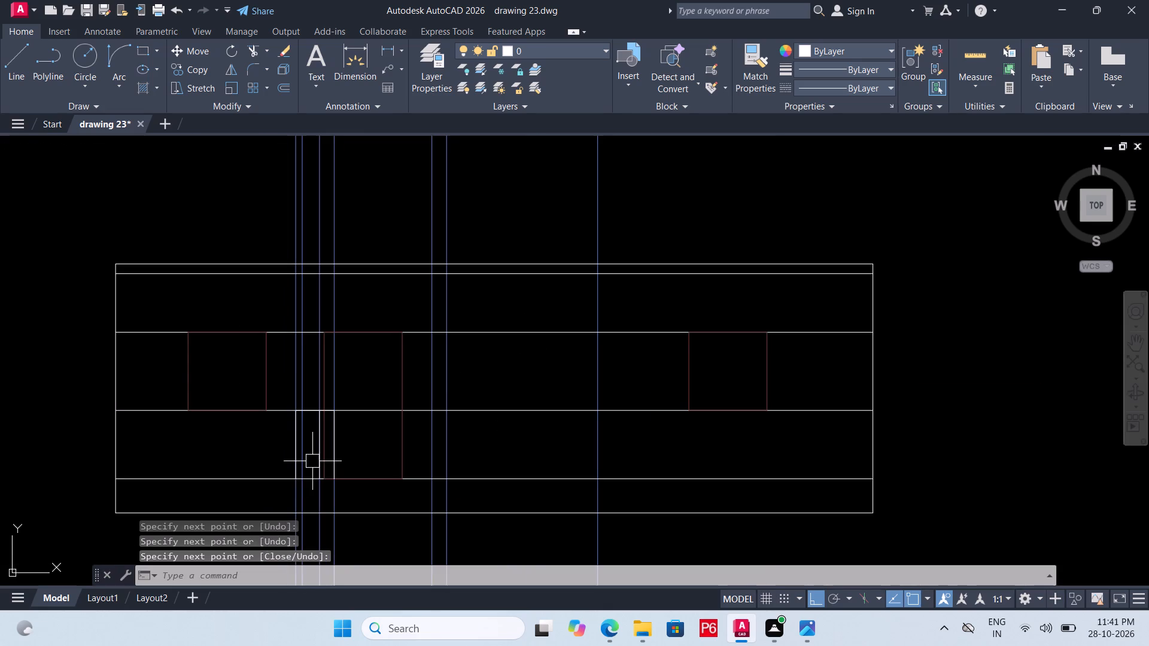
scroll(292, 468, down, 1)
scroll(332, 470, up, 1)
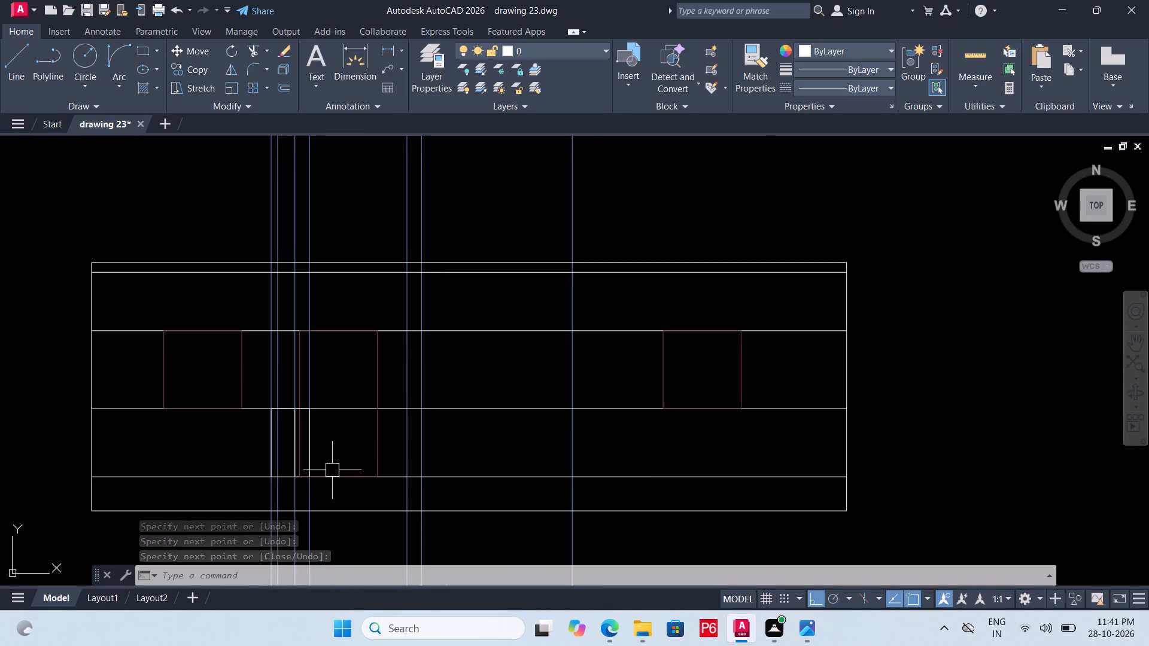
scroll(332, 470, up, 1)
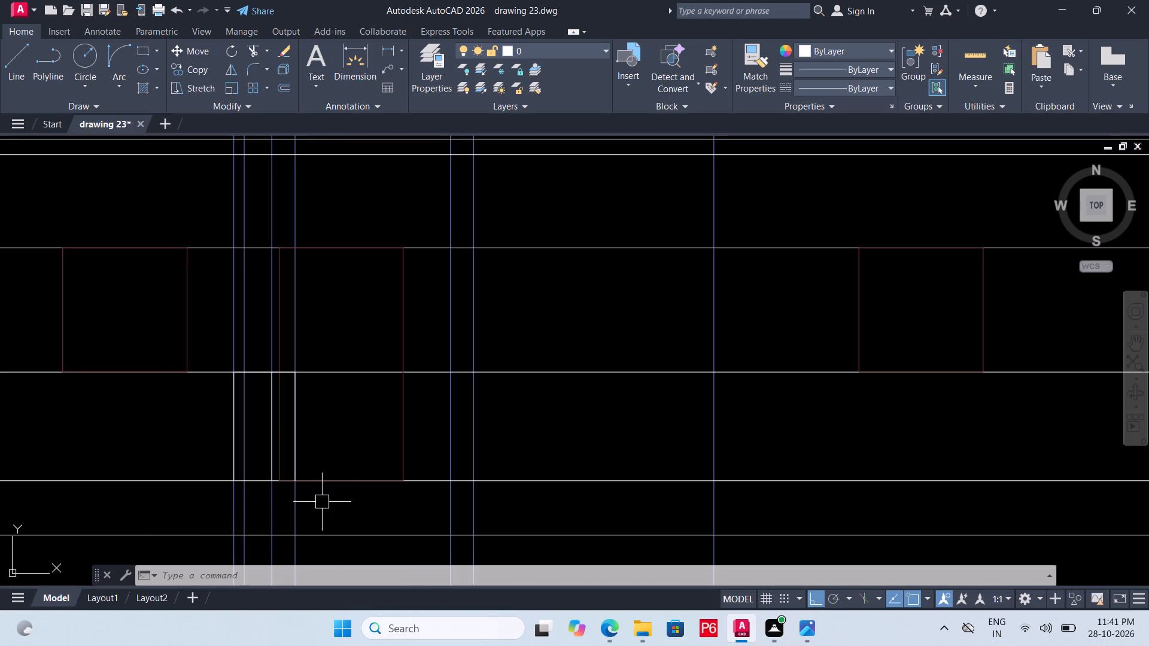
middle_drag(322, 502, 327, 467)
key(l)
key(space)
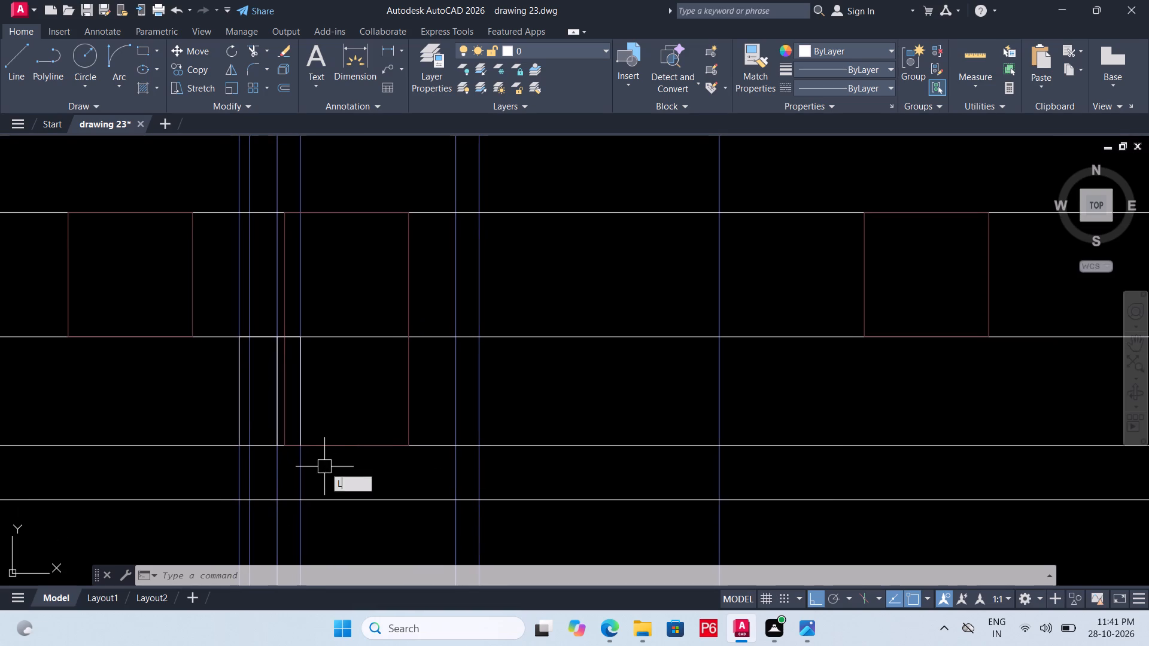
click(301, 446)
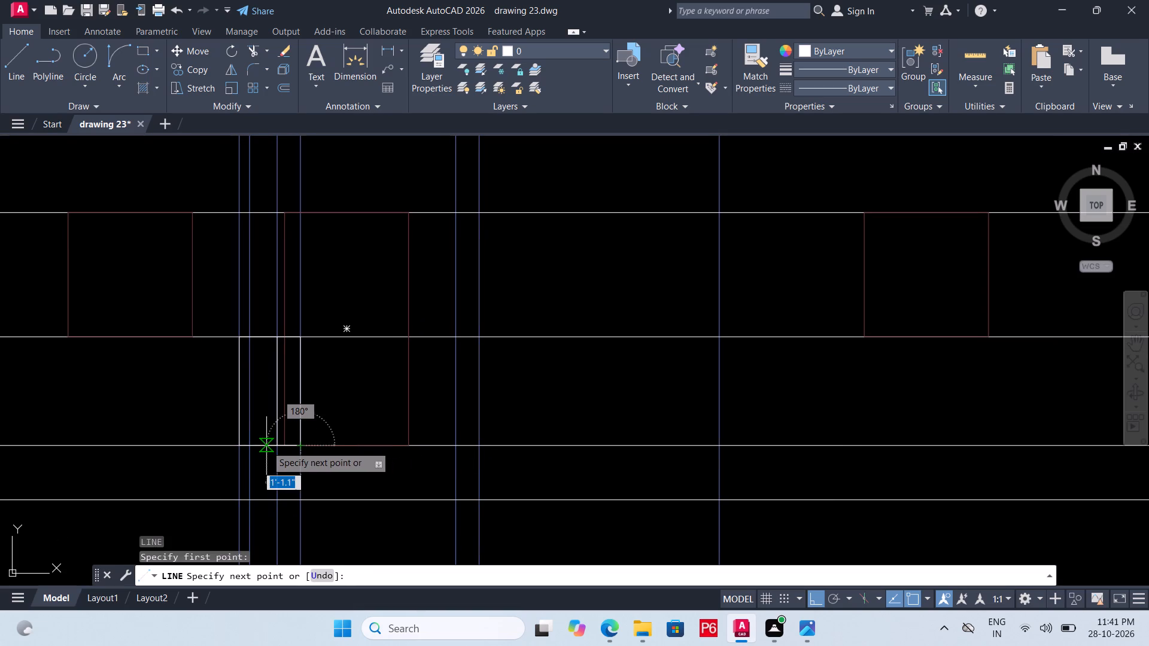
click(277, 446)
key(space)
Draw a line 5' along the door's base line to the right stair side wall, then outline that wall 3'-6" high and 9" wide.
key(l)
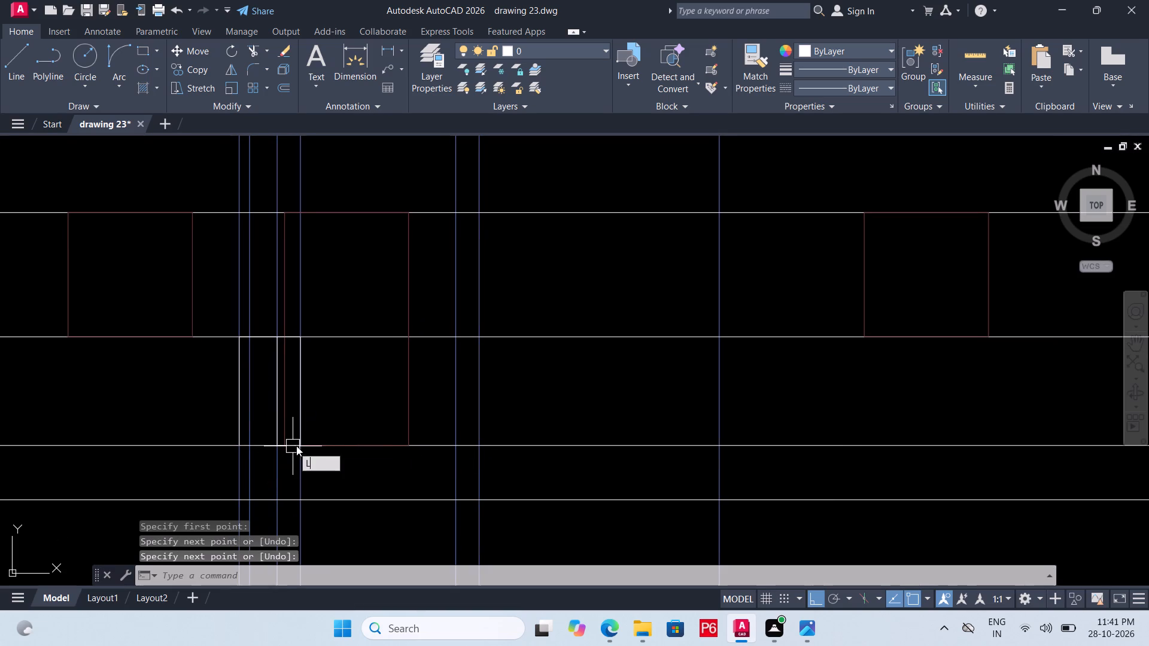
key(space)
click(299, 446)
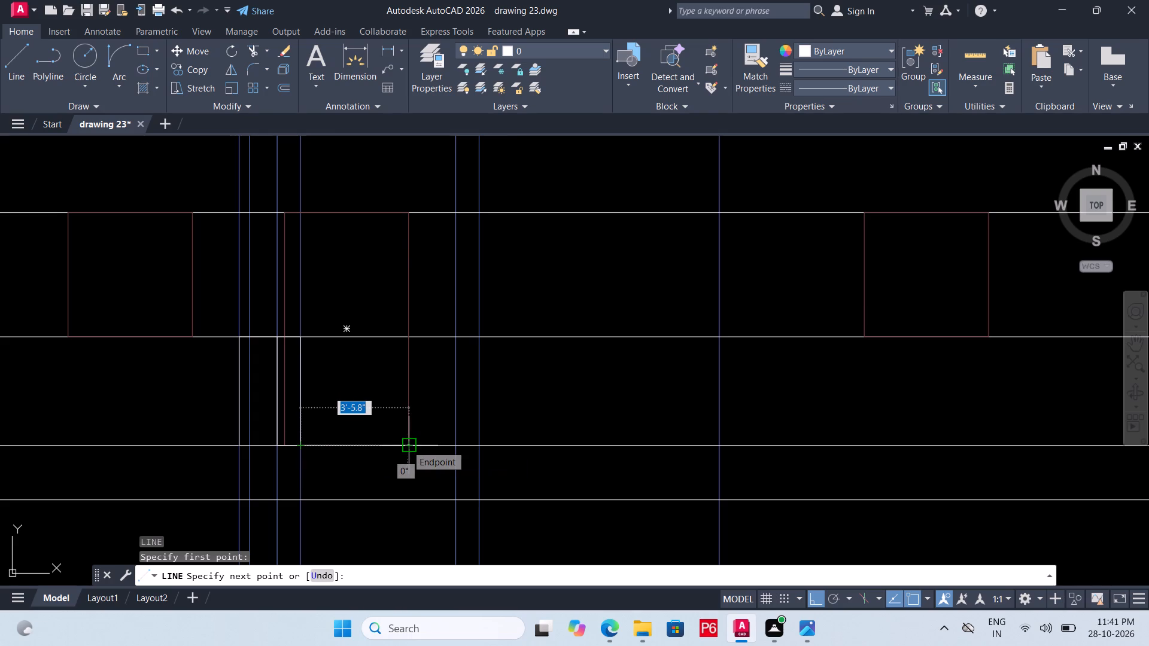
click(458, 447)
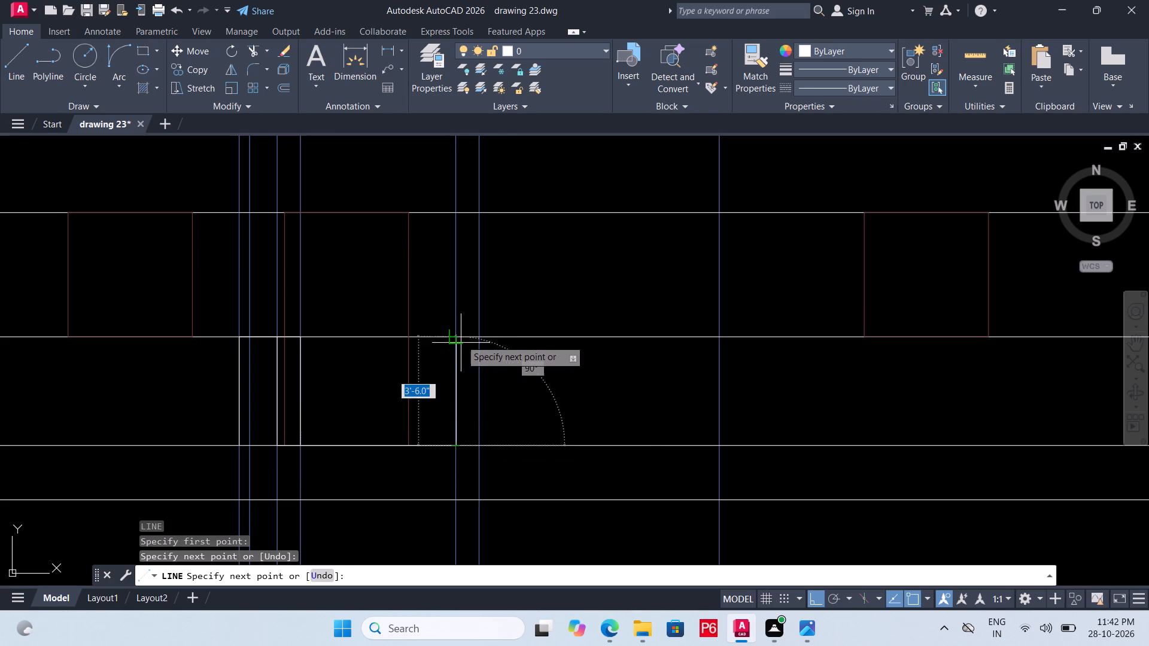
click(461, 336)
click(480, 339)
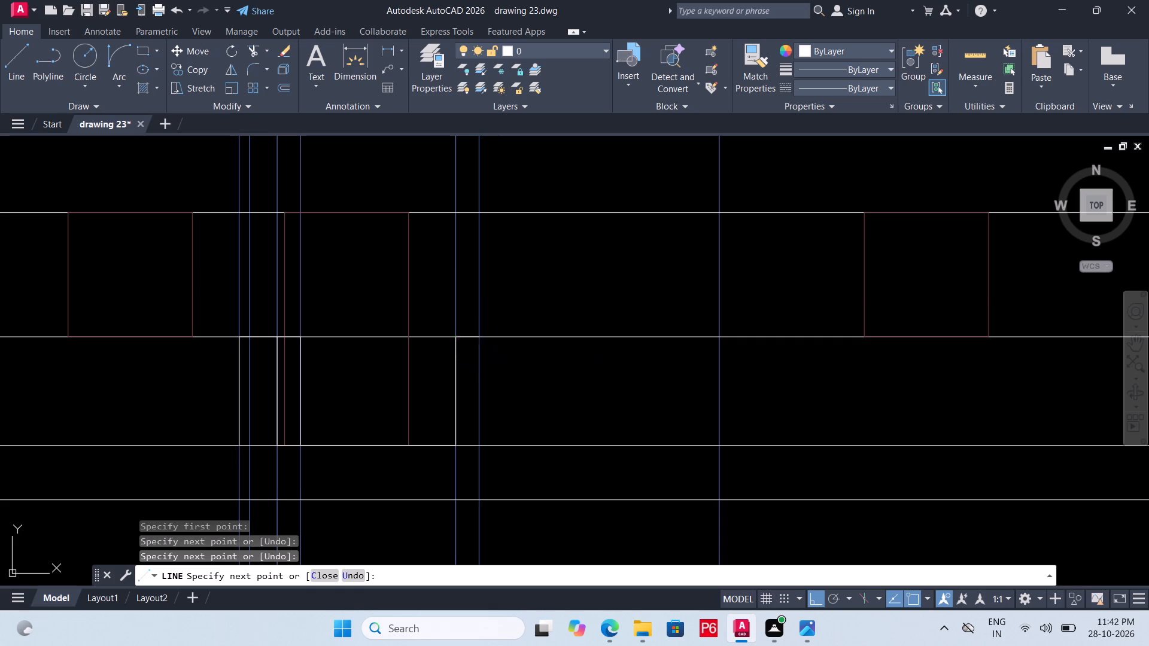
click(484, 449)
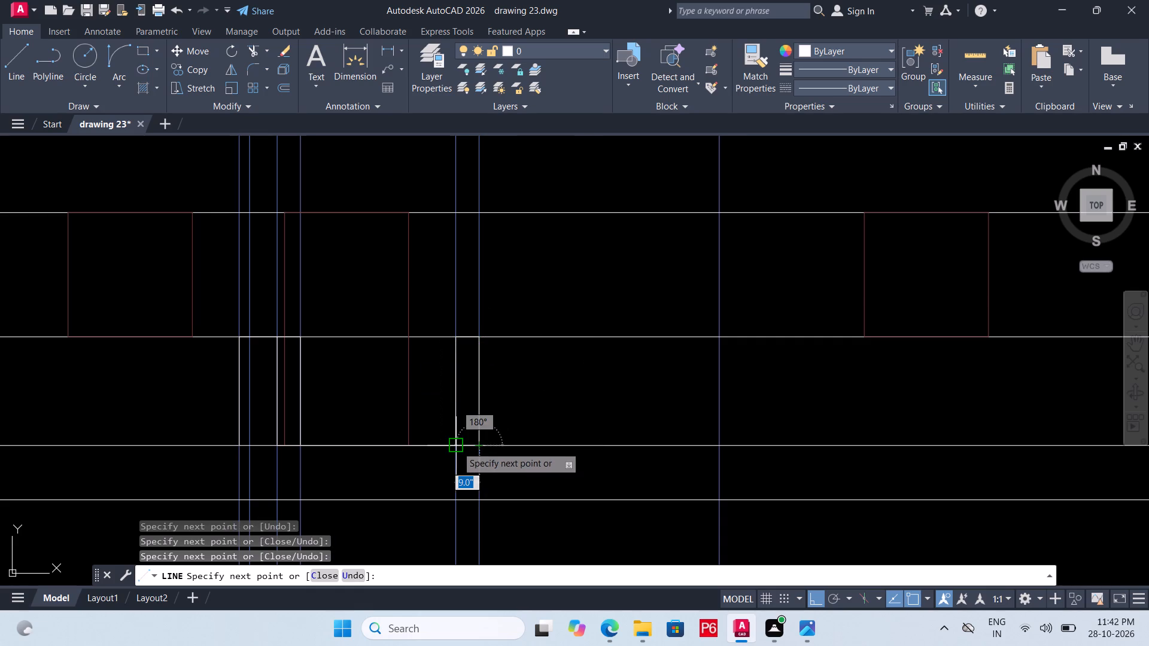
click(455, 446)
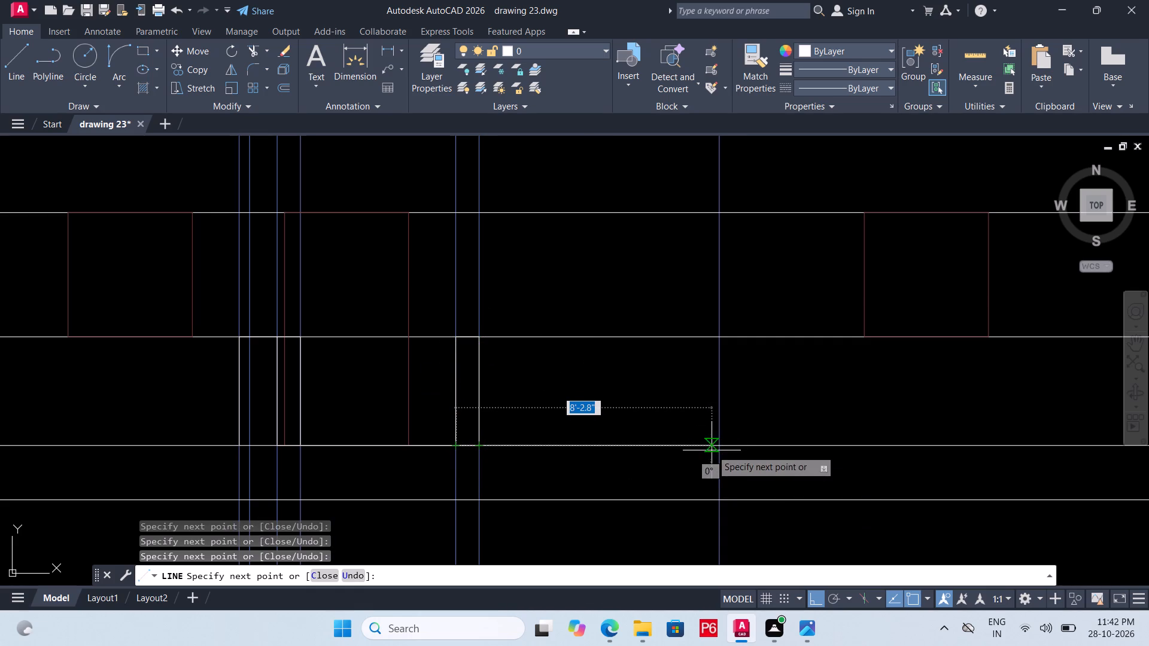
Continue the line along the door's base line to the porch's far right ray and up it to sill level.
click(721, 444)
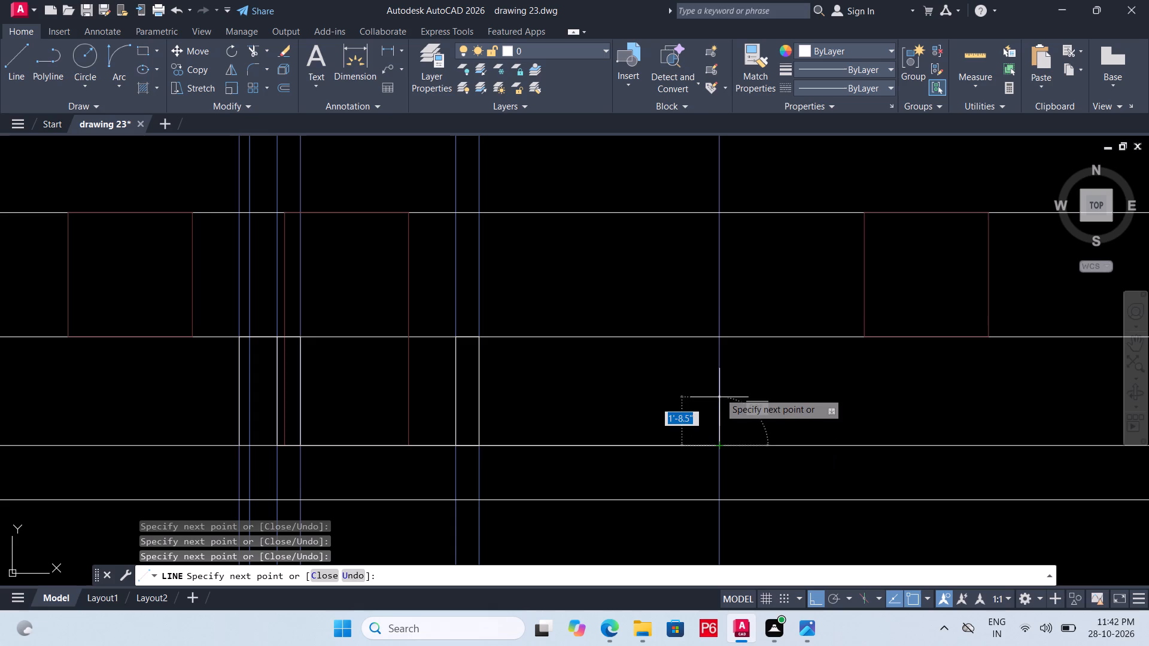
click(716, 333)
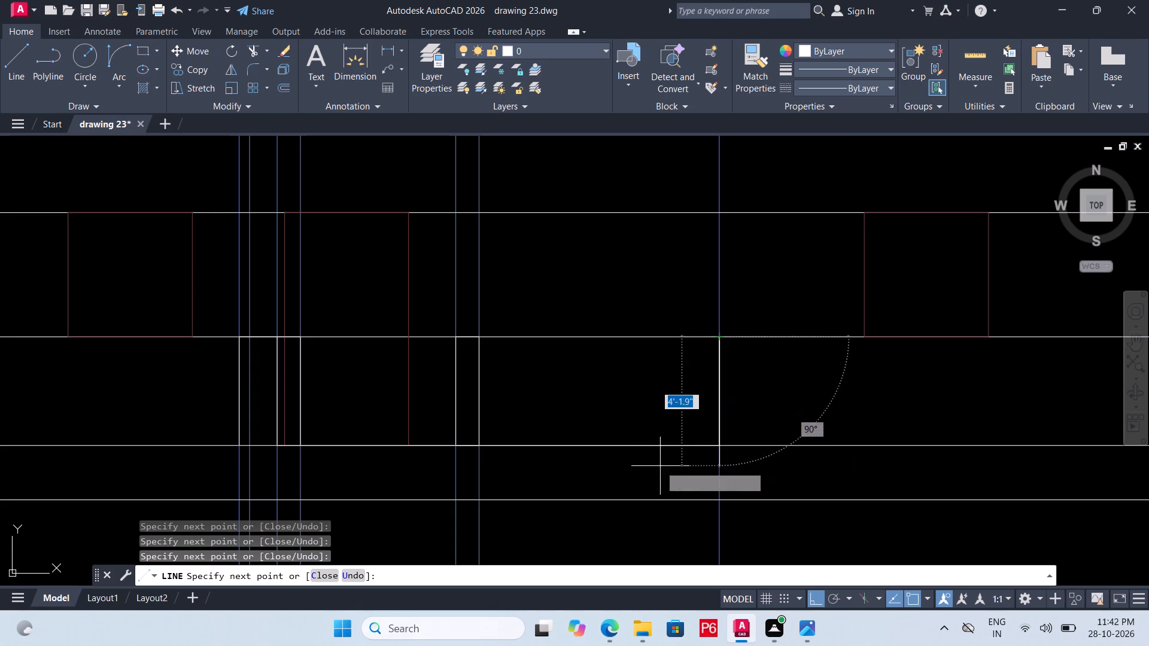
scroll(659, 518, down, 4)
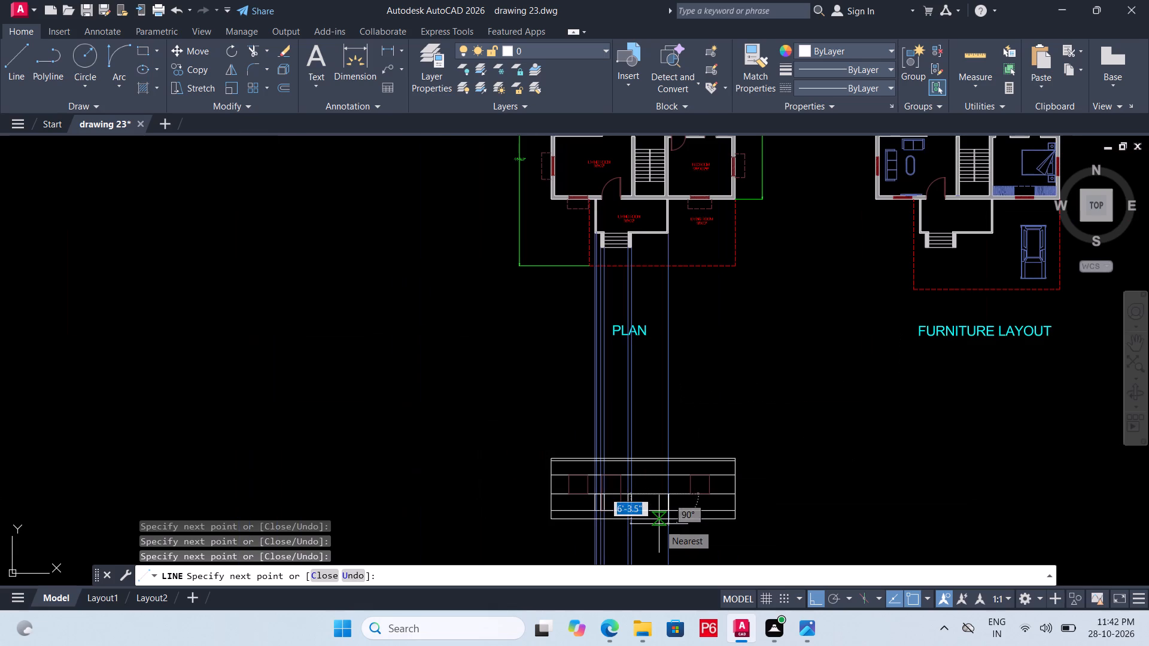
scroll(667, 526, up, 4)
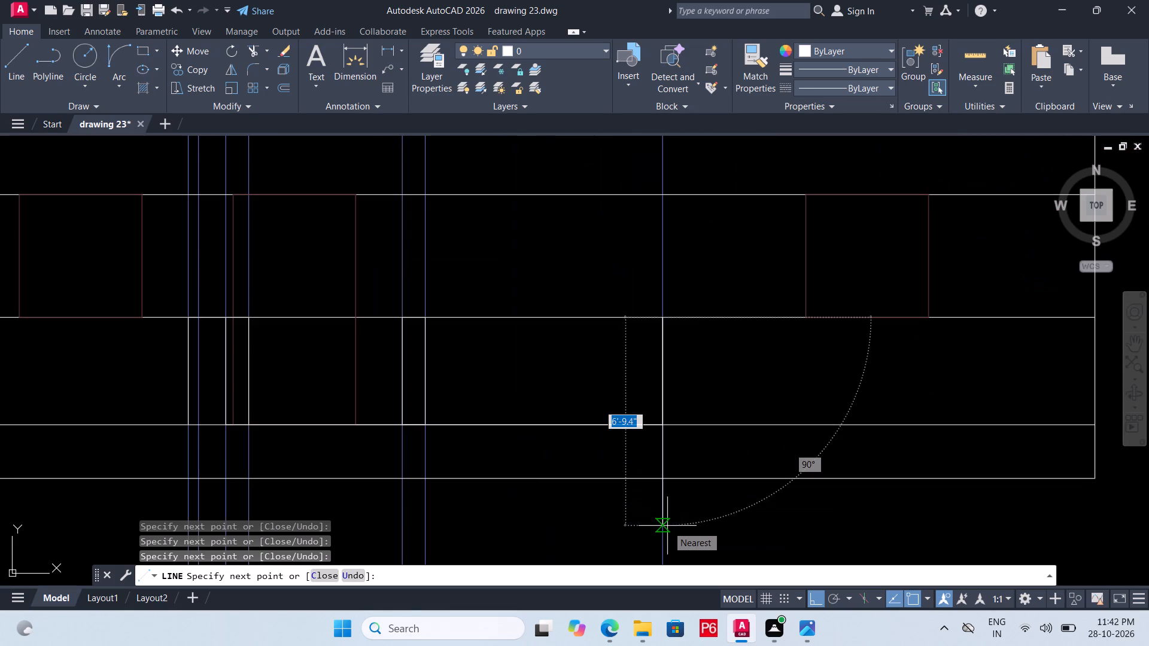
Save the drawing.
key(ctrl+s)
key(ctrl+s)
key(ctrl+s)
Erase the seven projected vertical rays running from the plan through the elevation.
ctrl+scroll(664, 508, down, 3)
click(680, 526)
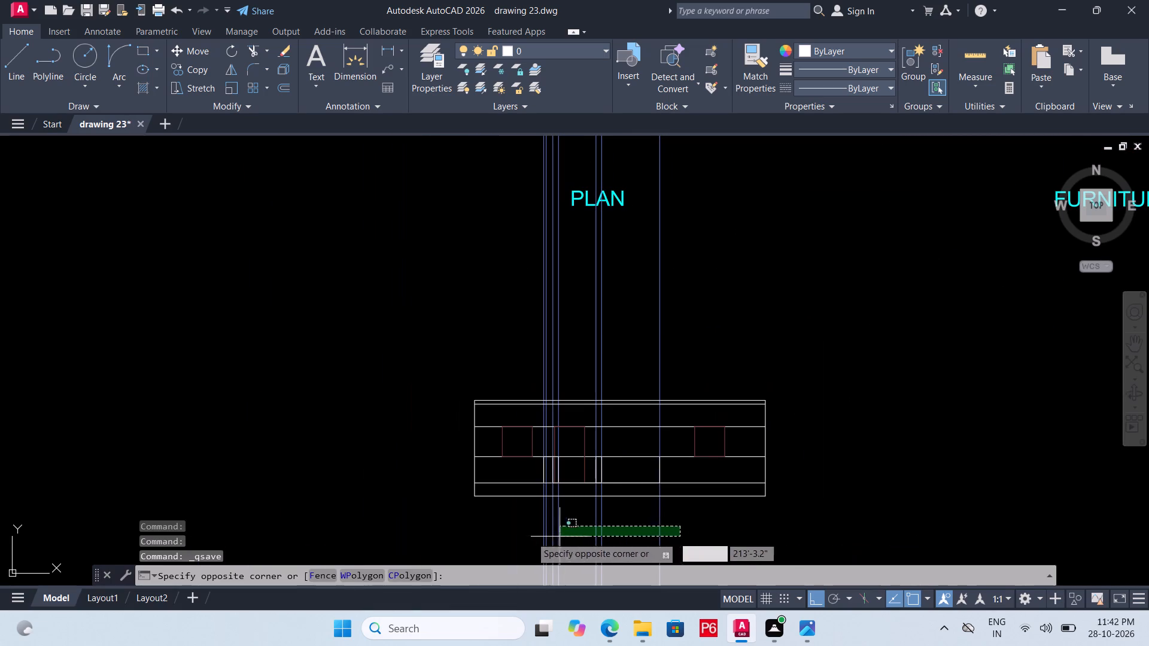
click(498, 537)
key(Delete)
scroll(605, 508, up, 2)
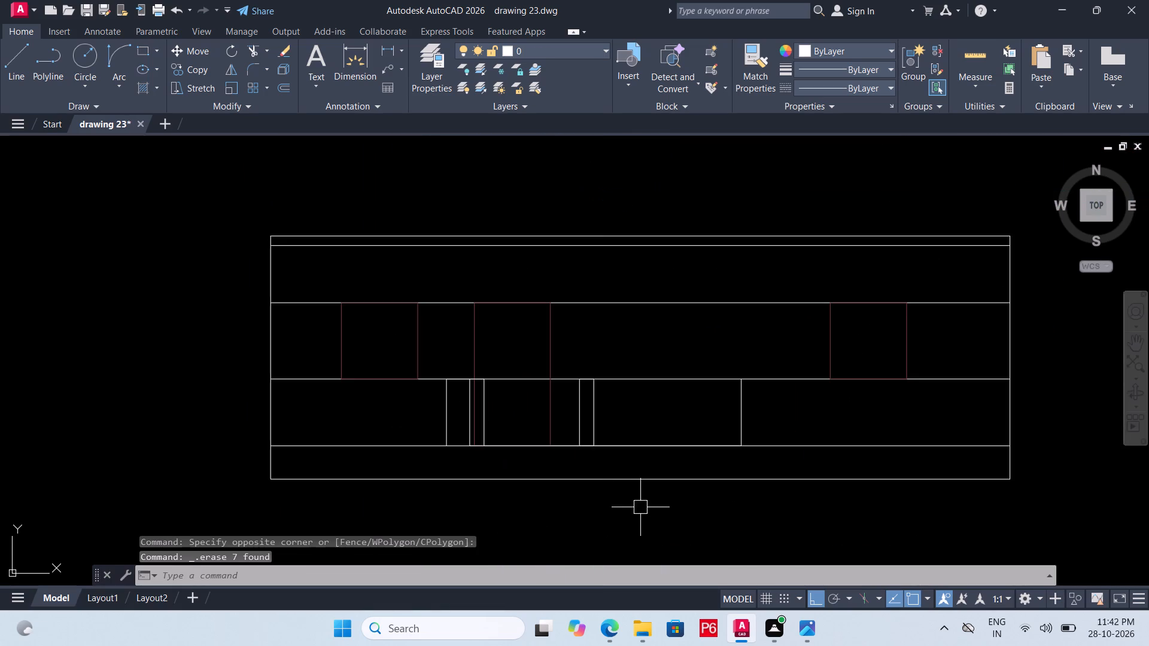
Save the drawing.
key(ctrl+s)
key(ctrl+s)
key(ctrl+s)
key(ctrl+s)
key(ctrl+s)
key(ctrl+s)
key(ctrl+s)
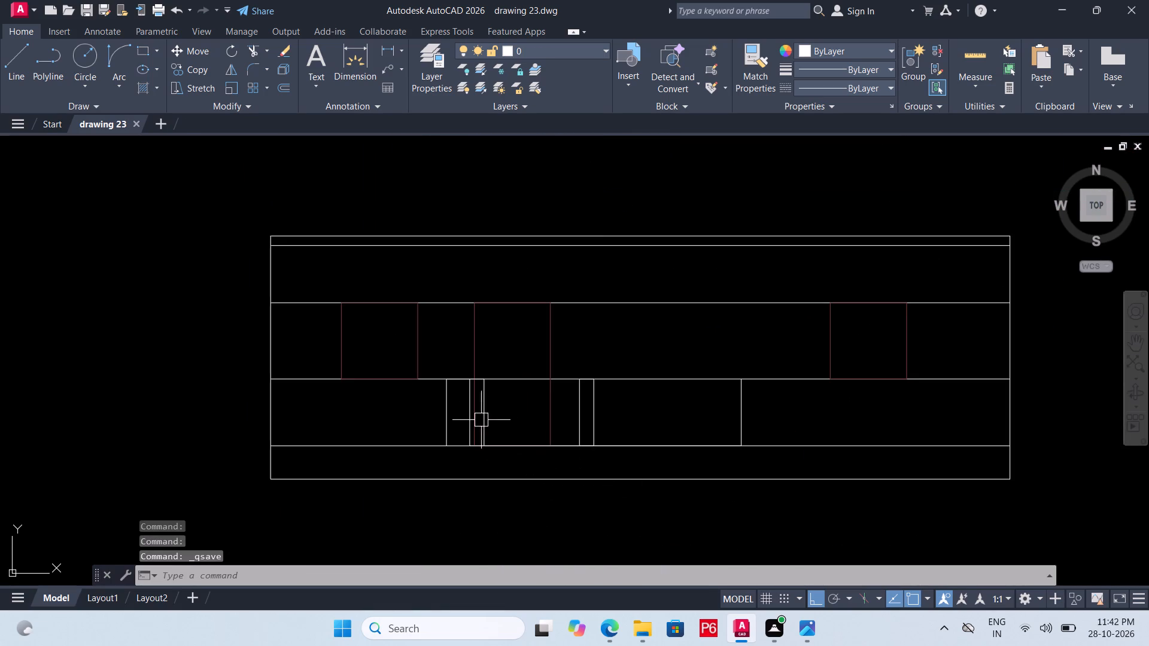
Trim away the door's left edge where it passes behind the left stair side wall.
scroll(479, 416, up, 2)
text(TR)
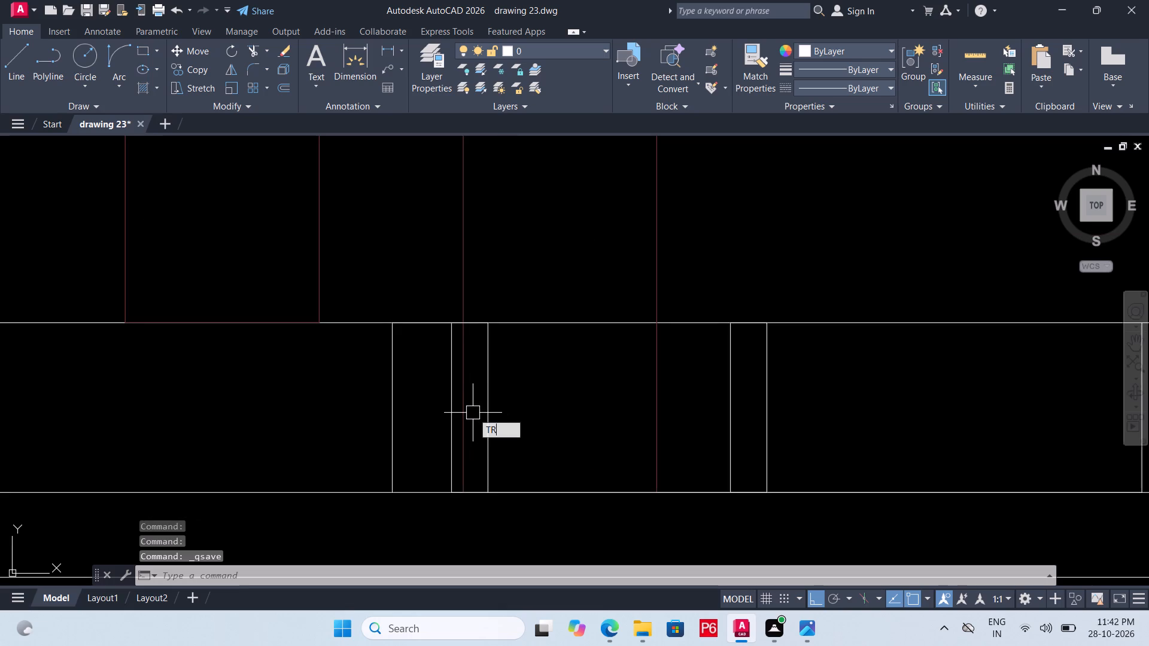
key(space)
key(space)
click(464, 411)
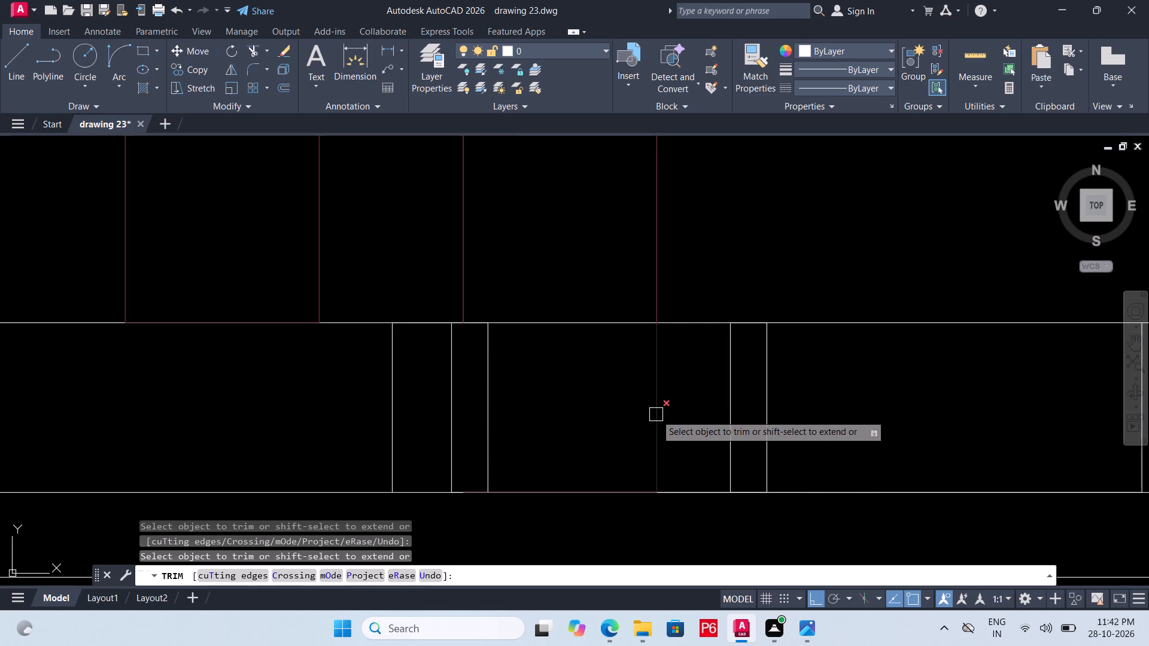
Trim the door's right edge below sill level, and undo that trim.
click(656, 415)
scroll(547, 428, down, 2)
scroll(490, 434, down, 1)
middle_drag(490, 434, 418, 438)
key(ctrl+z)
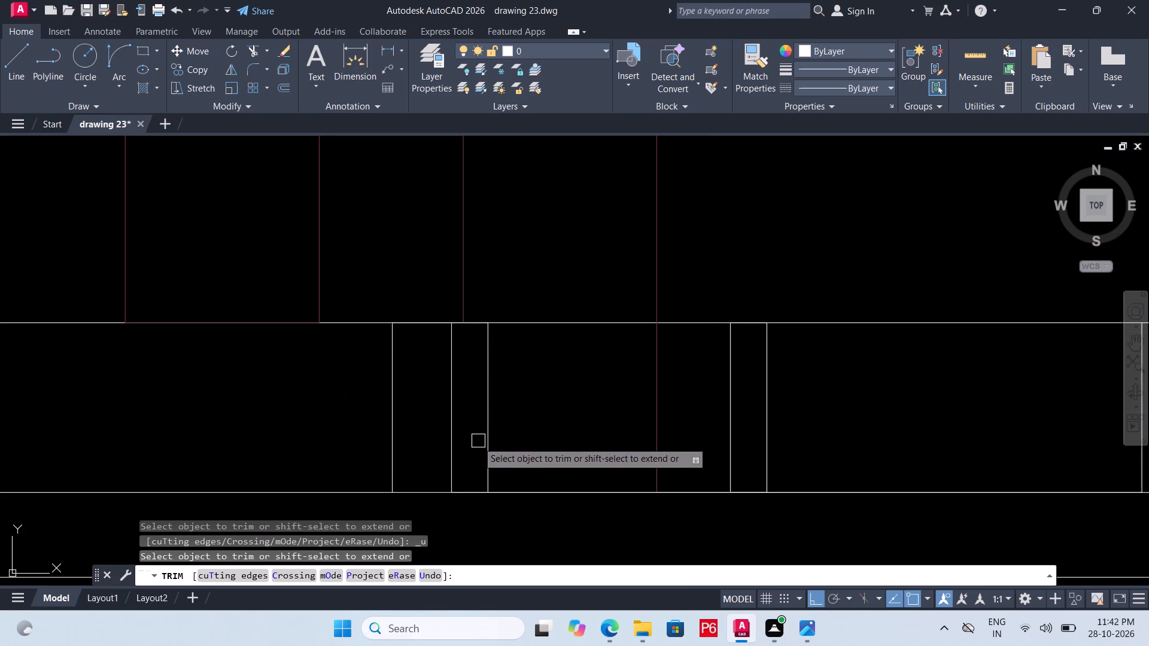
Trim the sill-level line between the two stair side walls and on both sides of the left window.
click(574, 327)
click(683, 322)
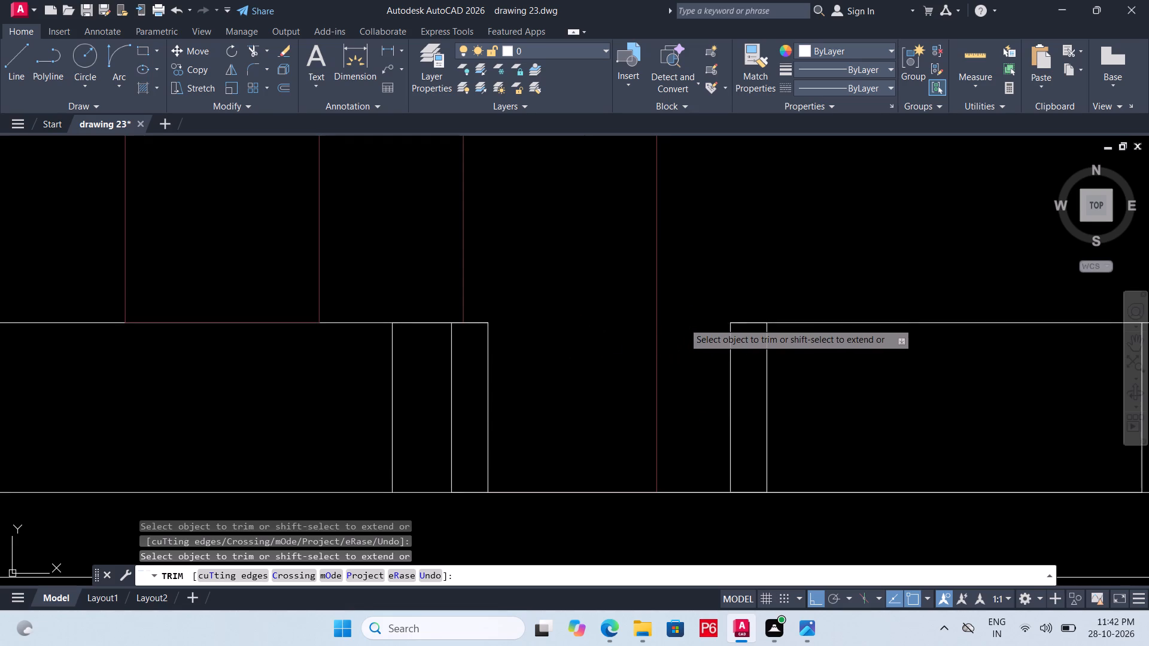
scroll(662, 329, down, 3)
middle_drag(537, 420, 501, 416)
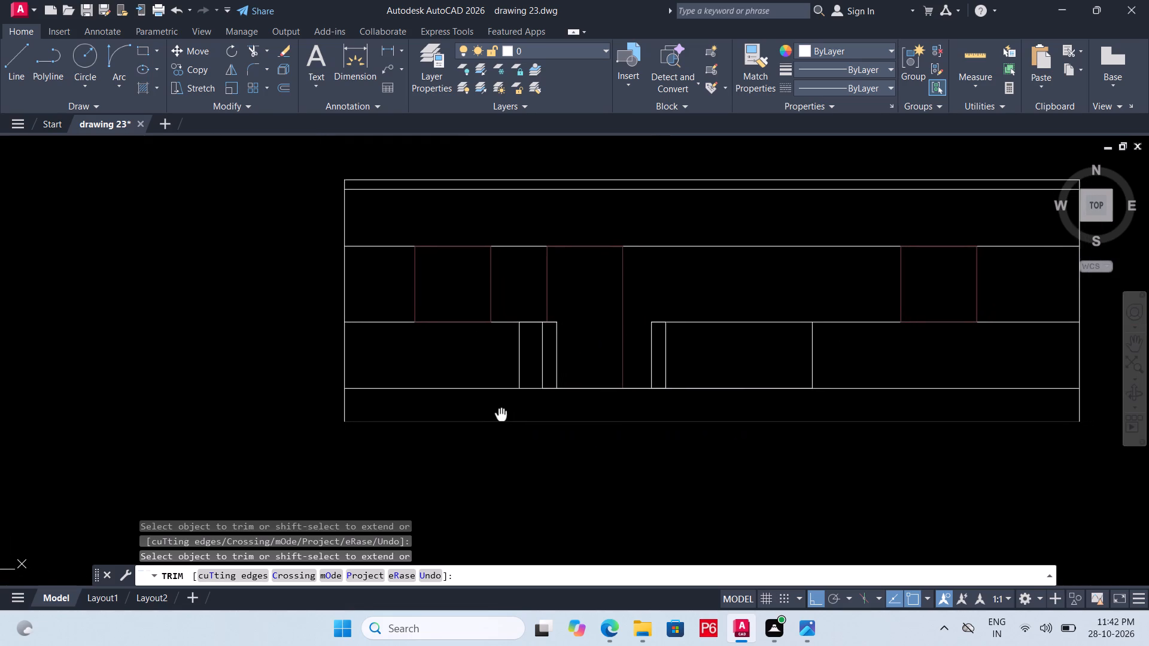
middle_drag(501, 416, 485, 419)
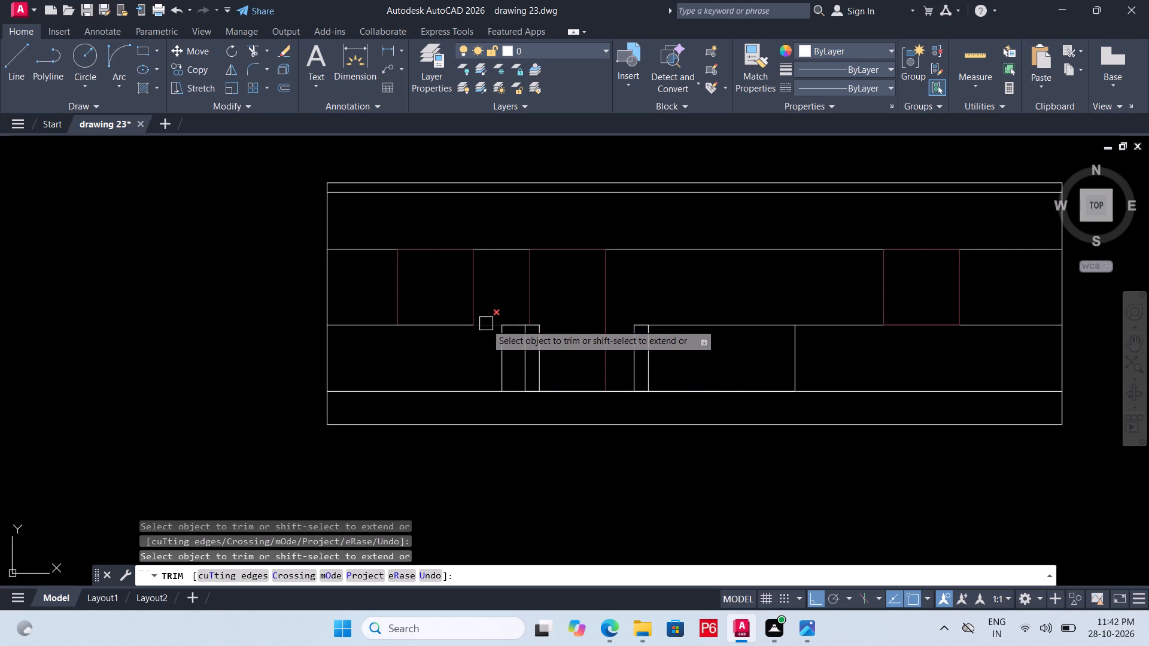
click(486, 324)
click(385, 330)
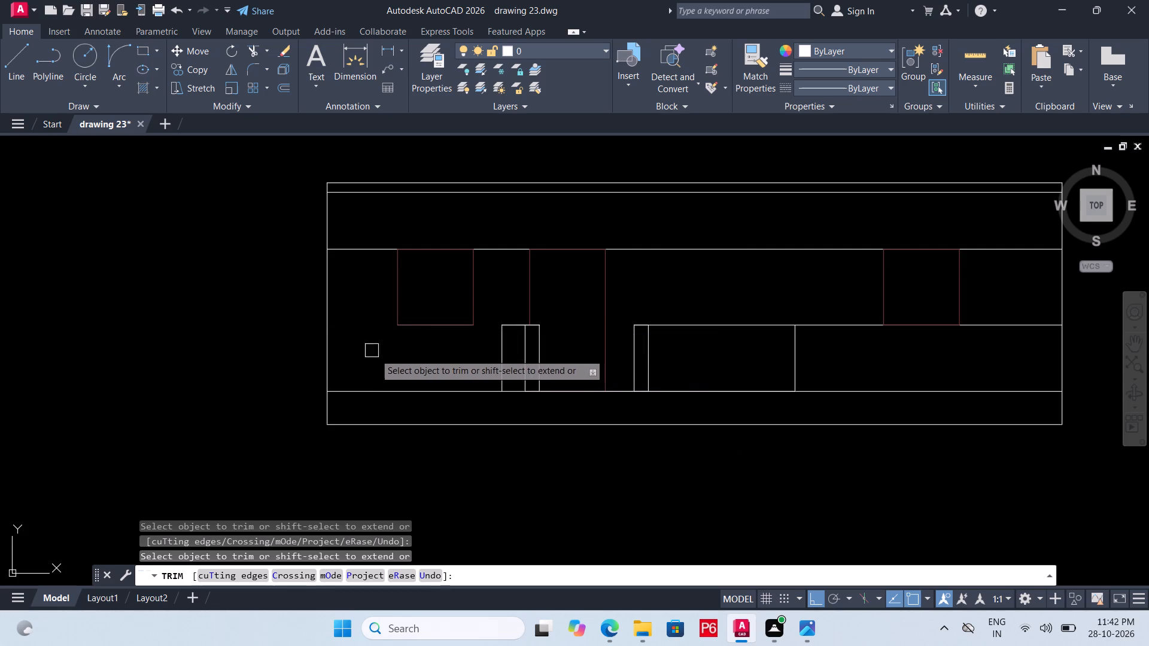
key(Escape)
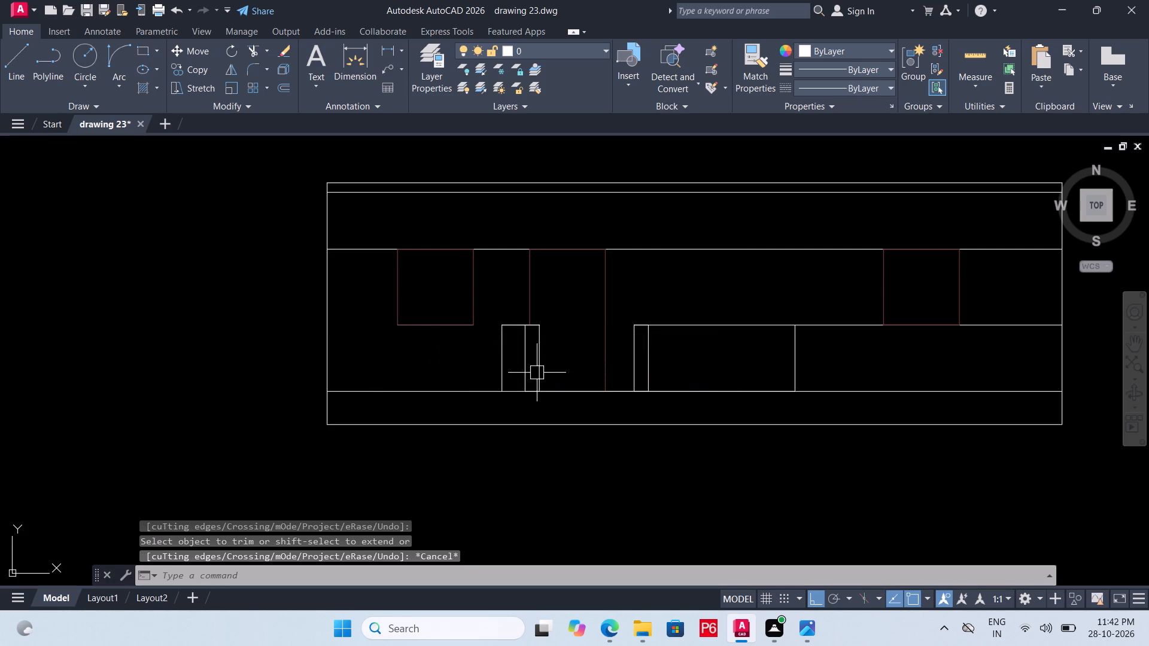
Save the drawing.
key(ctrl+s)
key(ctrl+s)
key(ctrl+s)
Erase the remaining sill-level line running from the right stair side wall to the building's right edge.
click(869, 319)
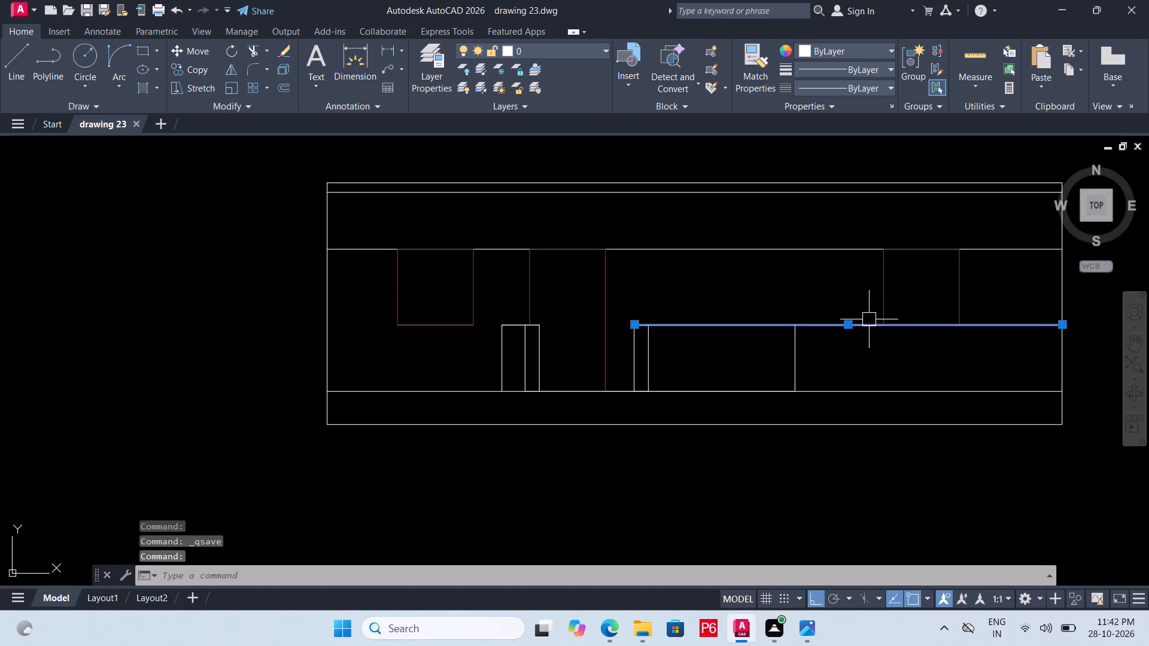
key(Delete)
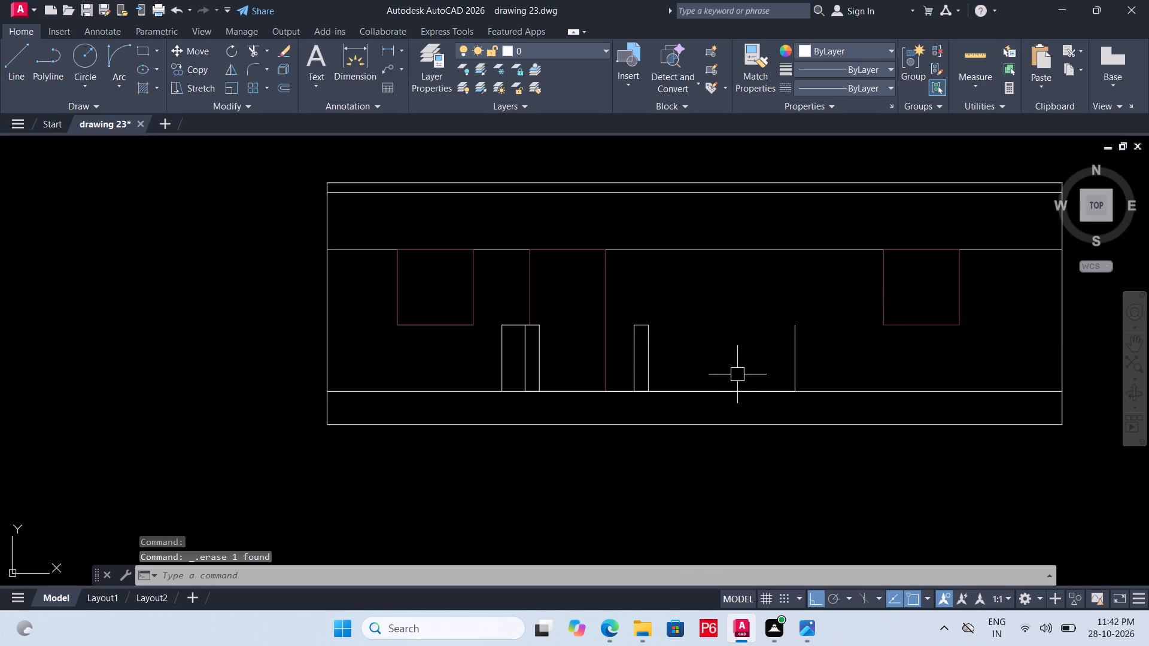
Draw the porch wall's top line at sill level from its outer right corner to the right stair side wall.
key(l)
key(space)
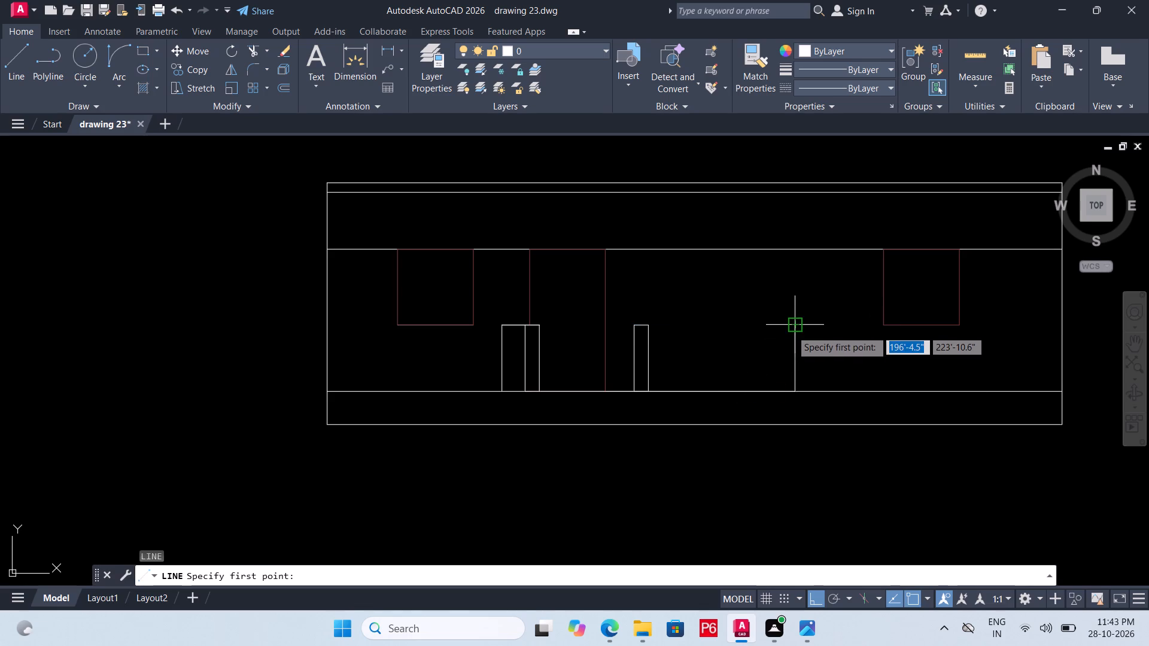
click(791, 330)
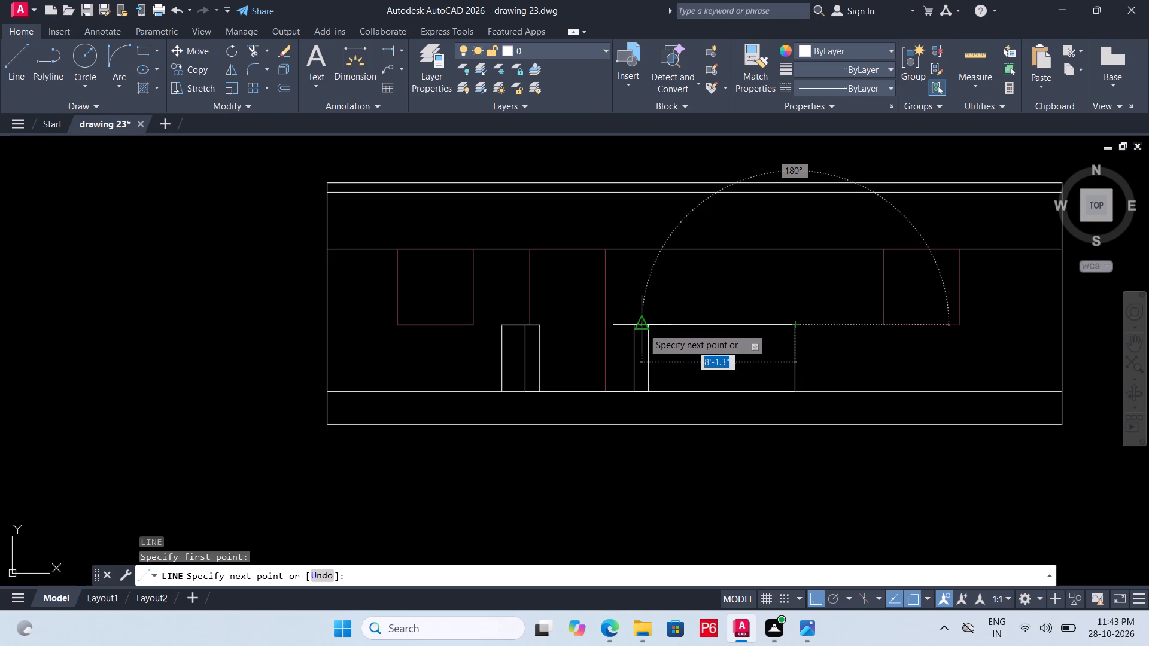
click(652, 330)
key(space)
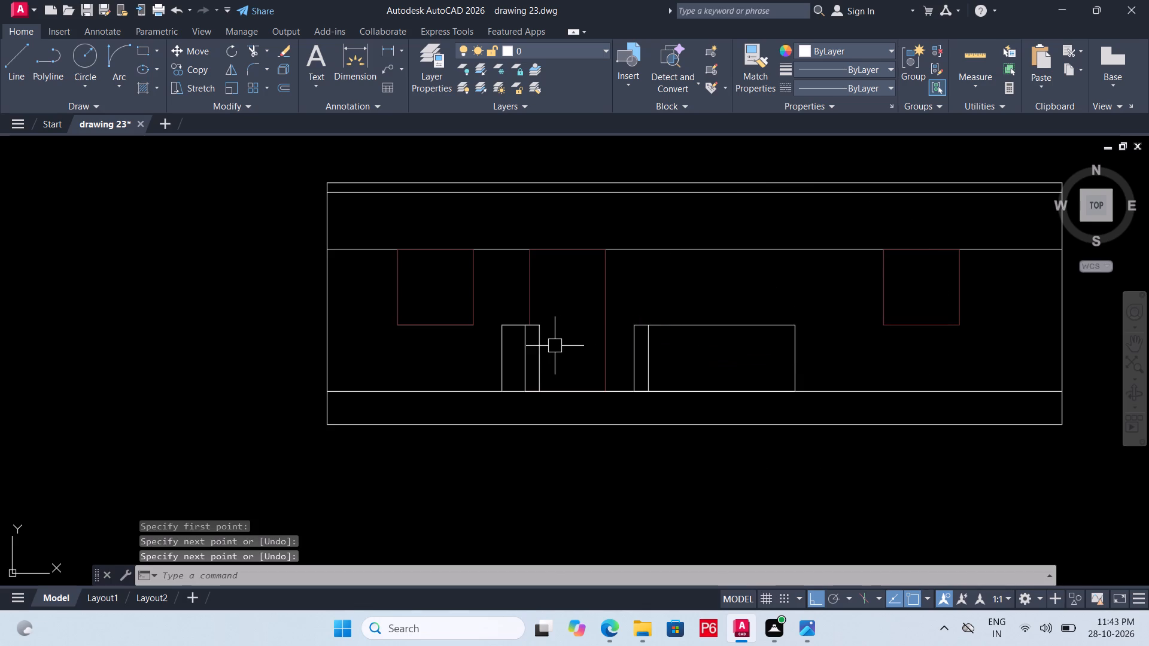
Erase the level line running across the elevation at the heads of the windows and door.
middle_drag(683, 406, 618, 422)
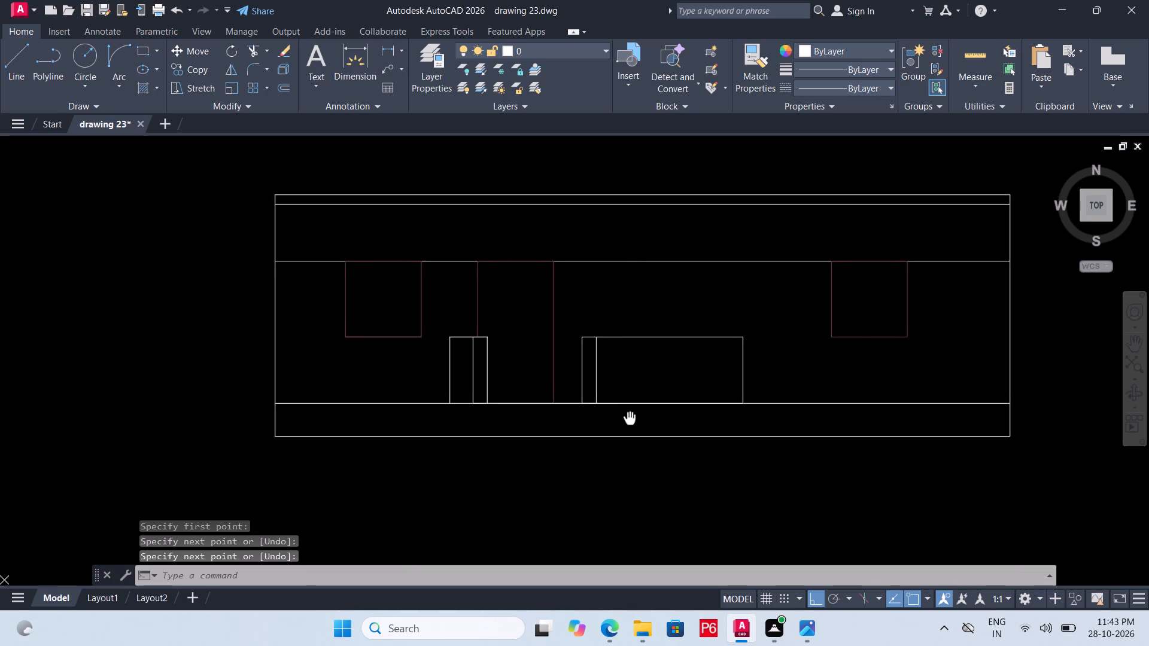
middle_drag(618, 422, 604, 425)
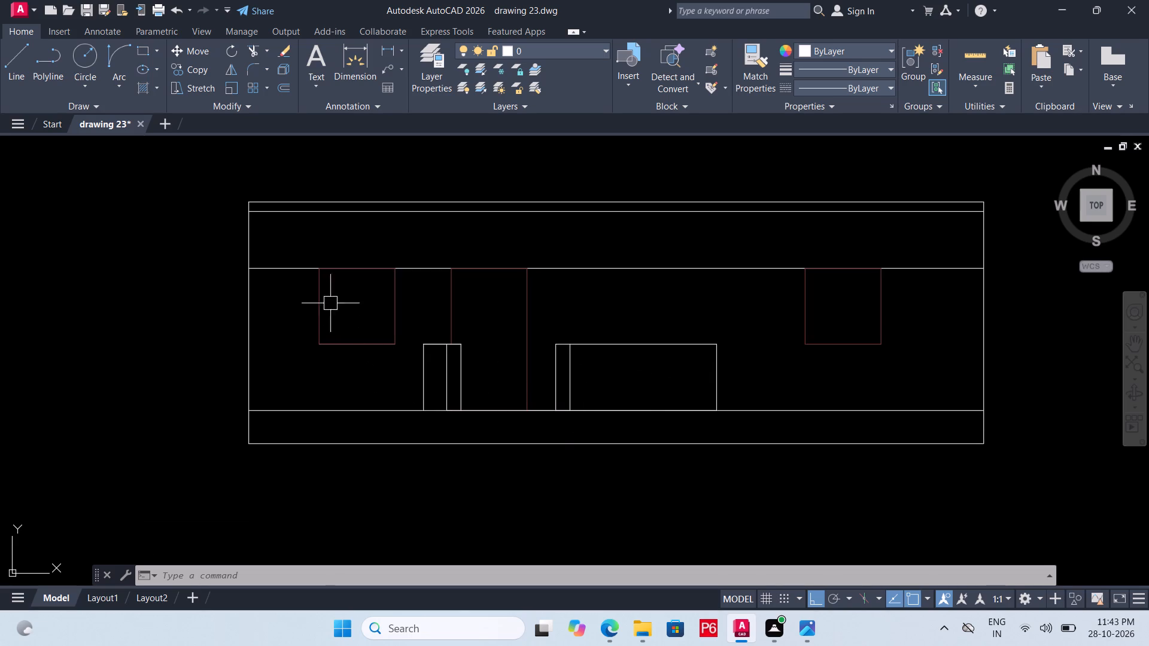
click(412, 264)
key(Delete)
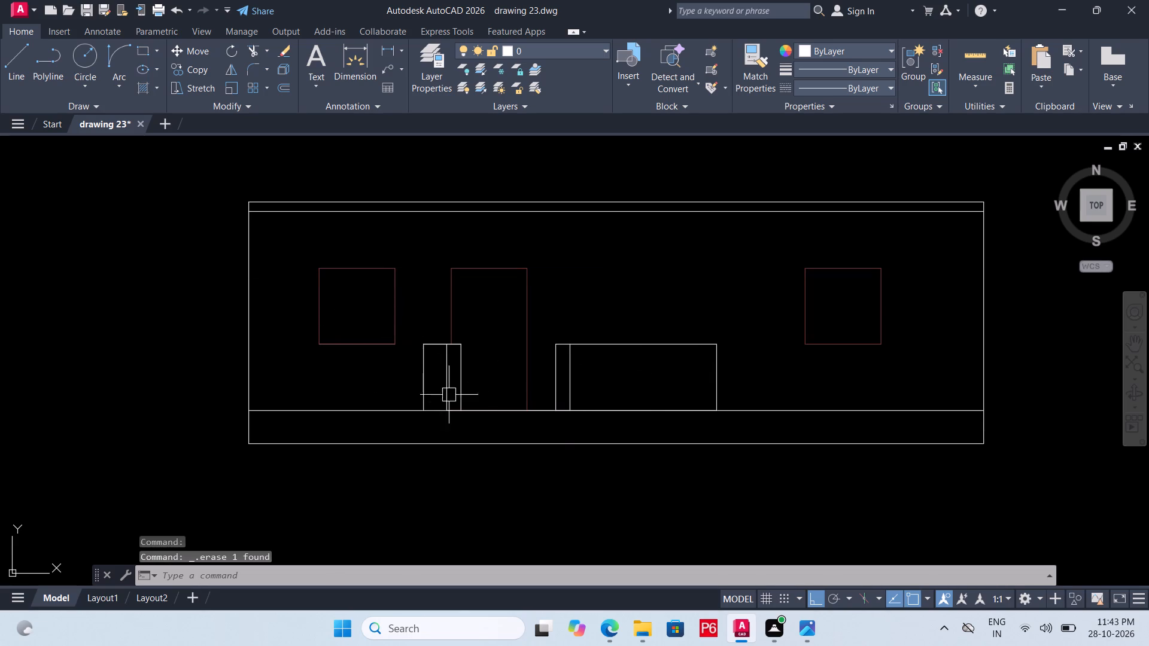
Save the drawing.
key(ctrl+s)
key(ctrl+s)
key(ctrl+s)
key(ctrl+s)
key(ctrl+s)
key(ctrl+s)
key(ctrl+s)
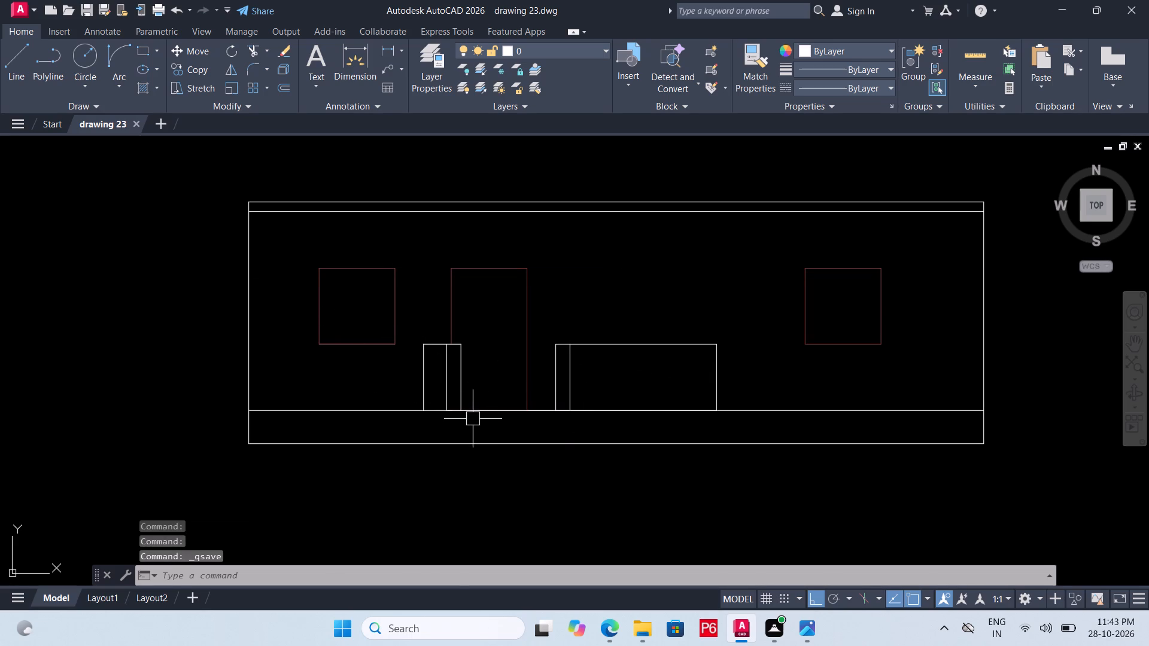
Save the drawing.
key(ctrl+s)
key(ctrl+s)
key(ctrl+s)
key(ctrl+s)
key(ctrl+s)
Offset the elevation's top roof line 3' upward for the parapet top.
scroll(543, 456, down, 3)
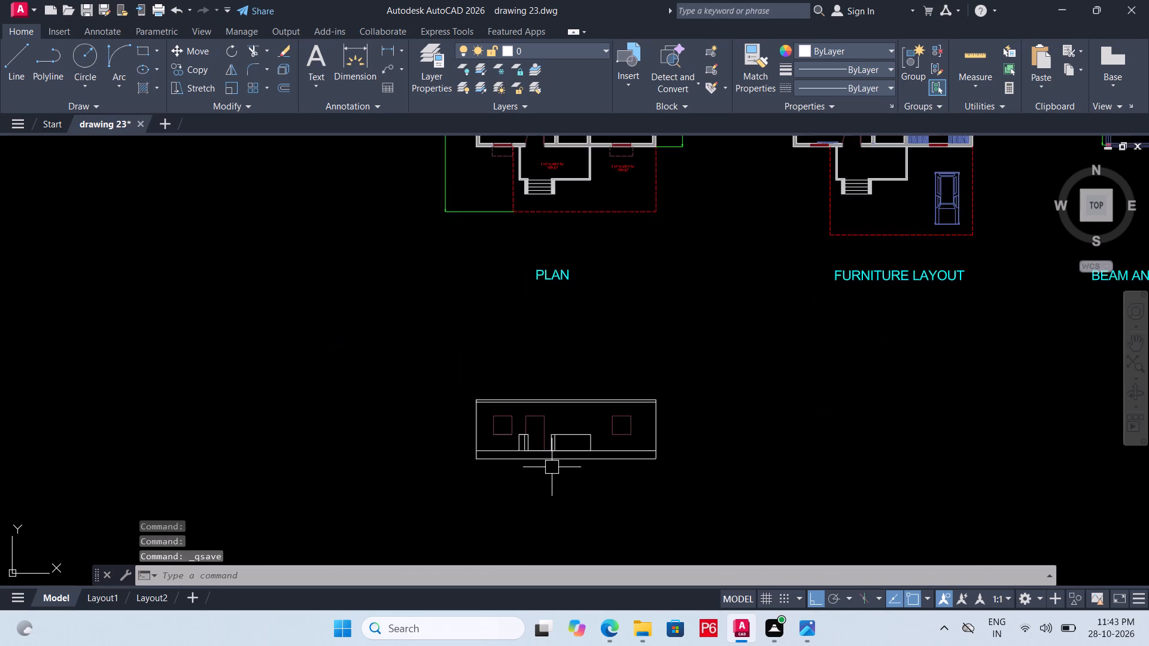
scroll(552, 467, down, 1)
scroll(552, 467, up, 3)
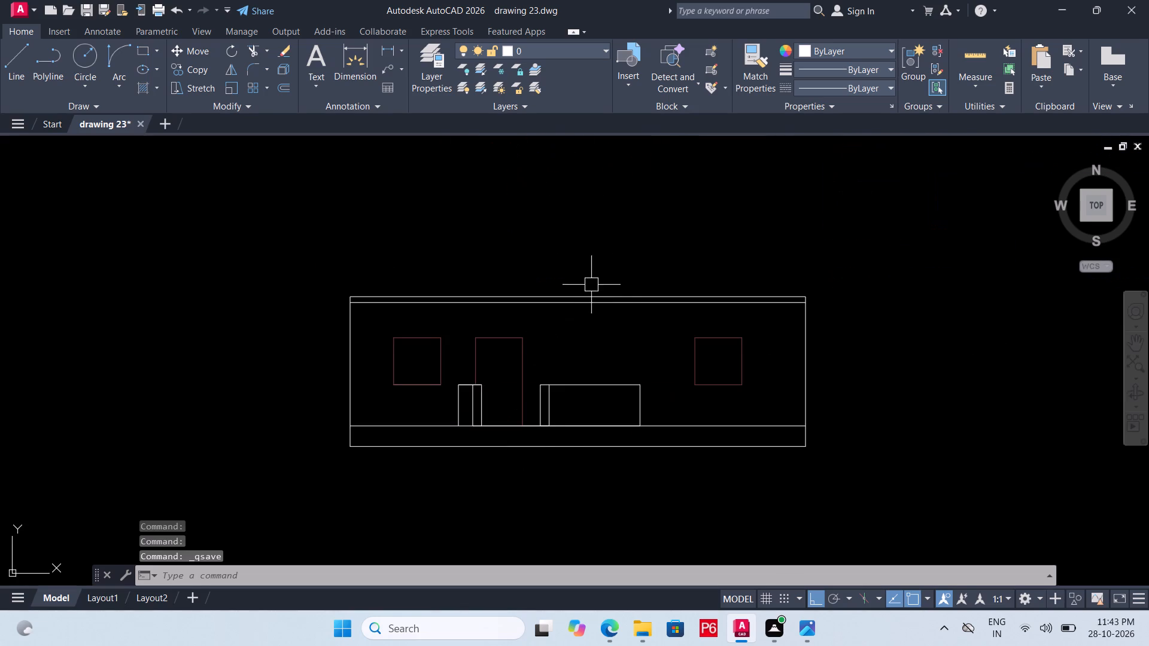
click(610, 294)
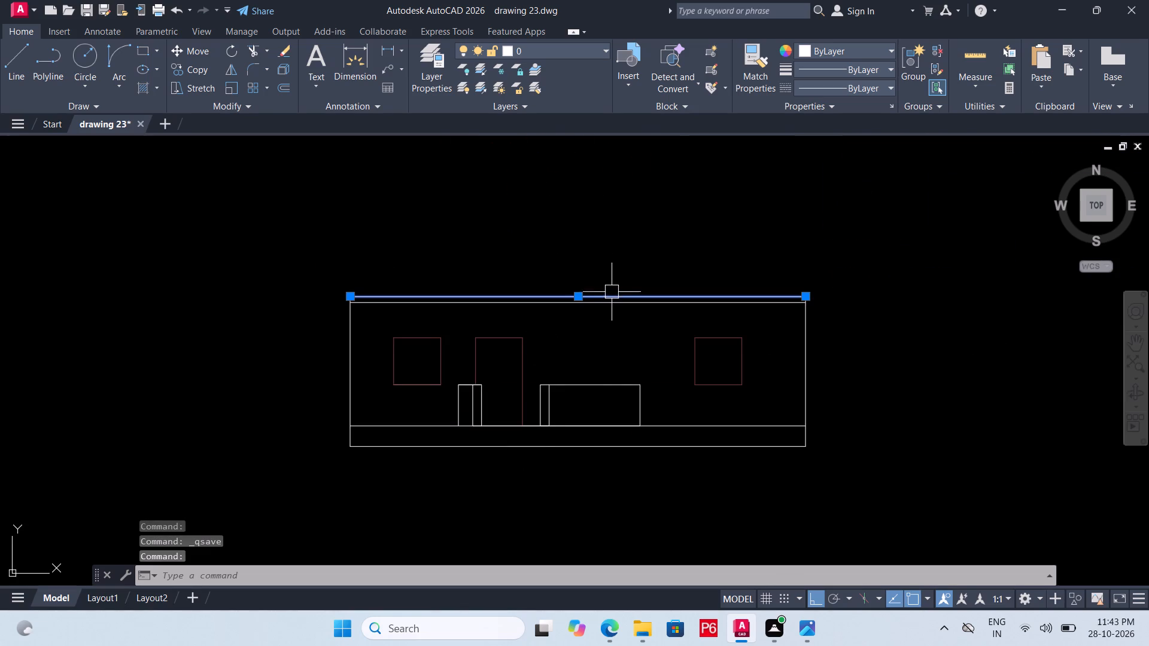
key(o)
key(Return)
text(3')
key(Return)
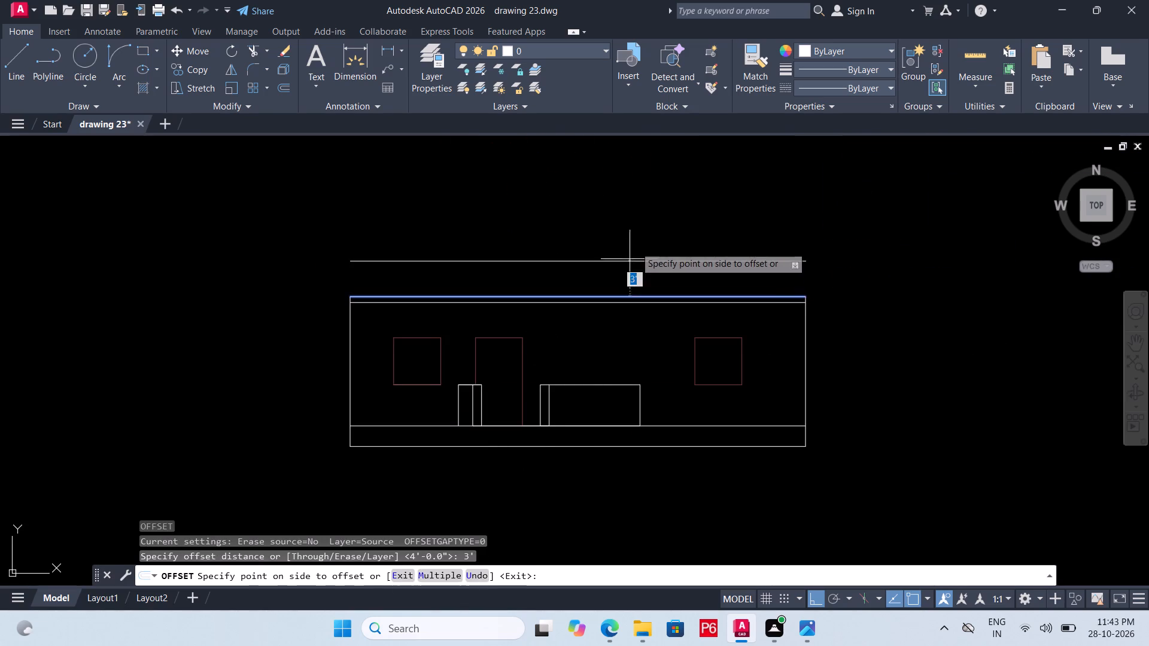
click(635, 246)
Save the drawing.
key(ctrl+s)
key(ctrl+s)
key(ctrl+s)
key(ctrl+s)
key(ctrl+s)
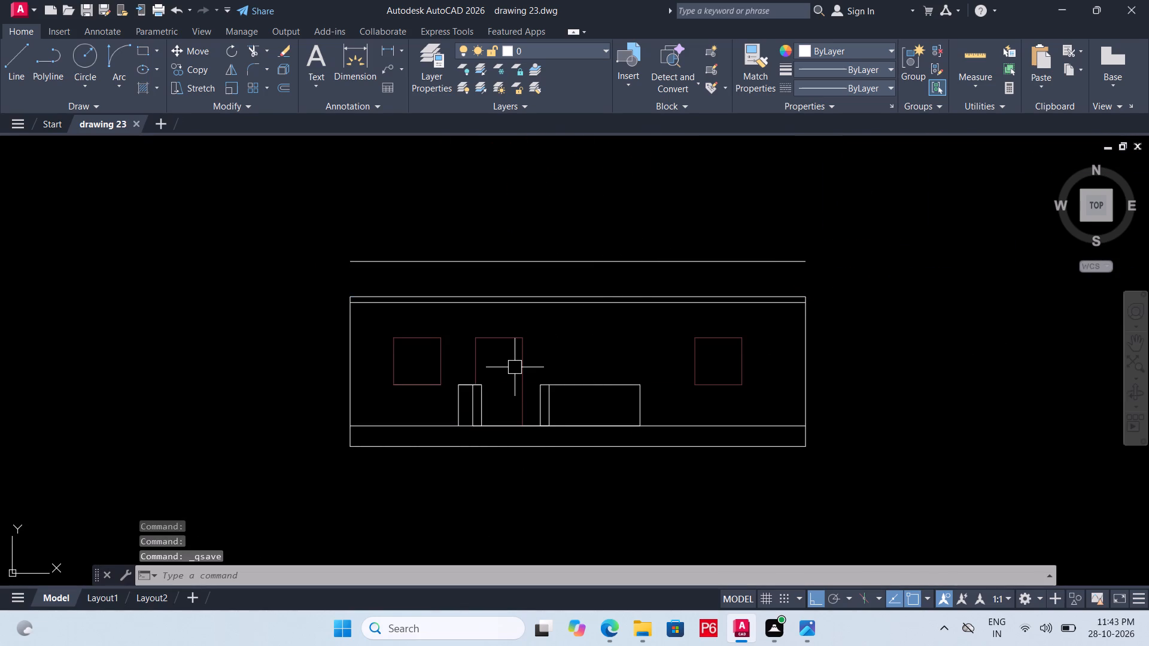
Extend the building's left and right edge lines up to the new parapet top line.
text(EX)
key(space)
key(space)
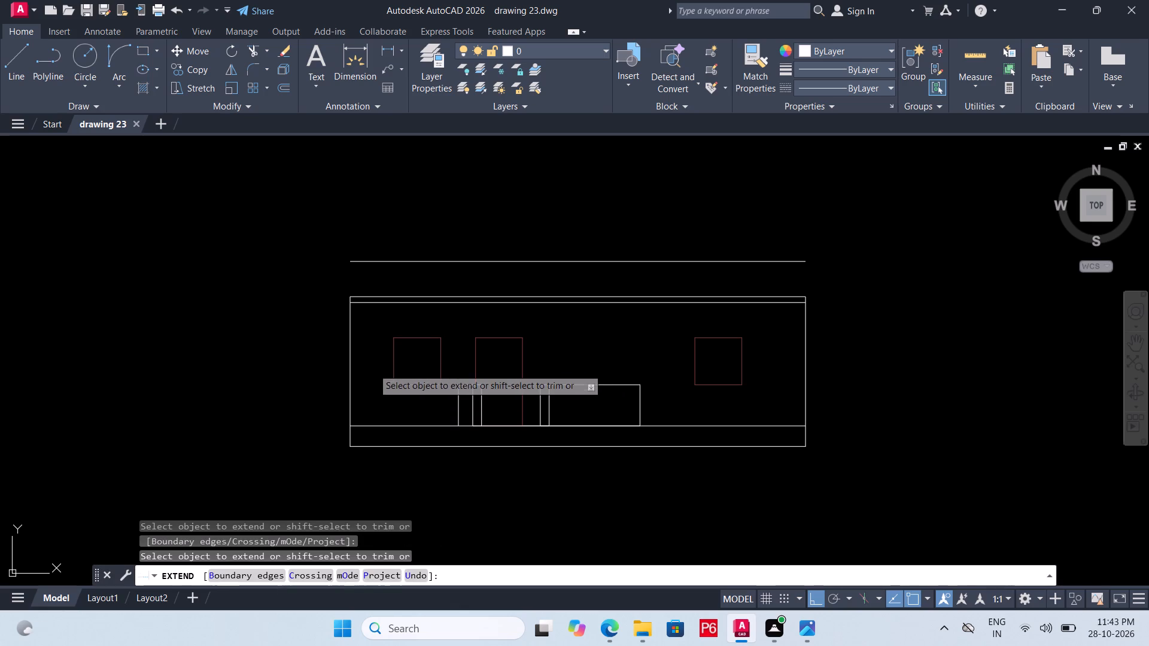
click(352, 337)
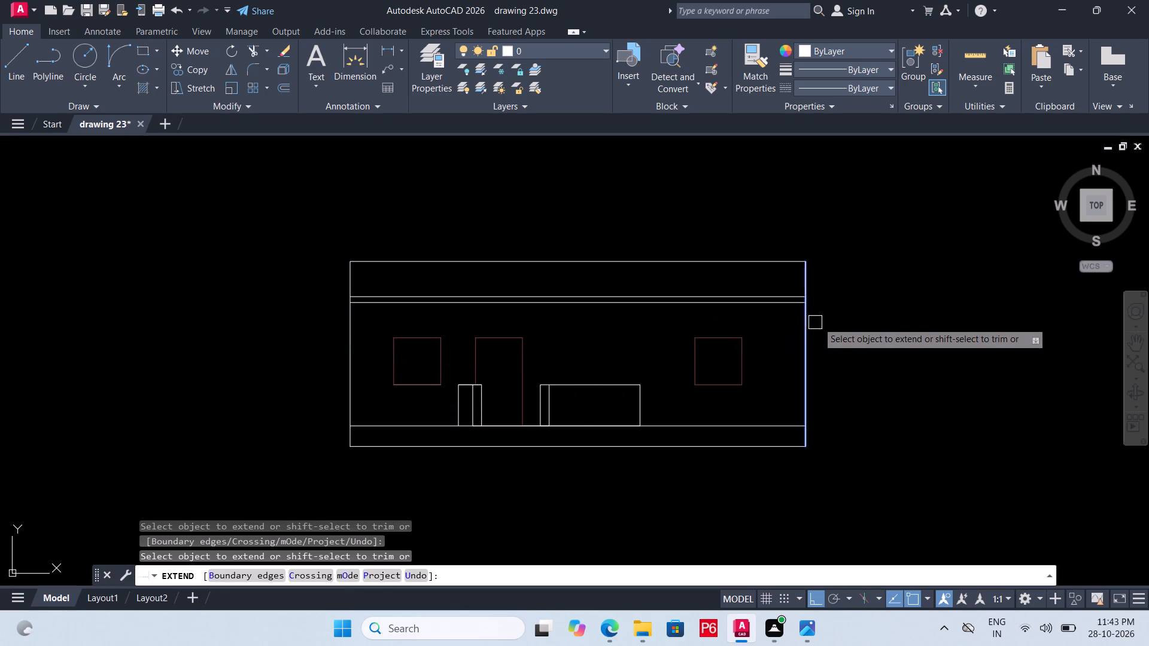
click(817, 322)
click(797, 329)
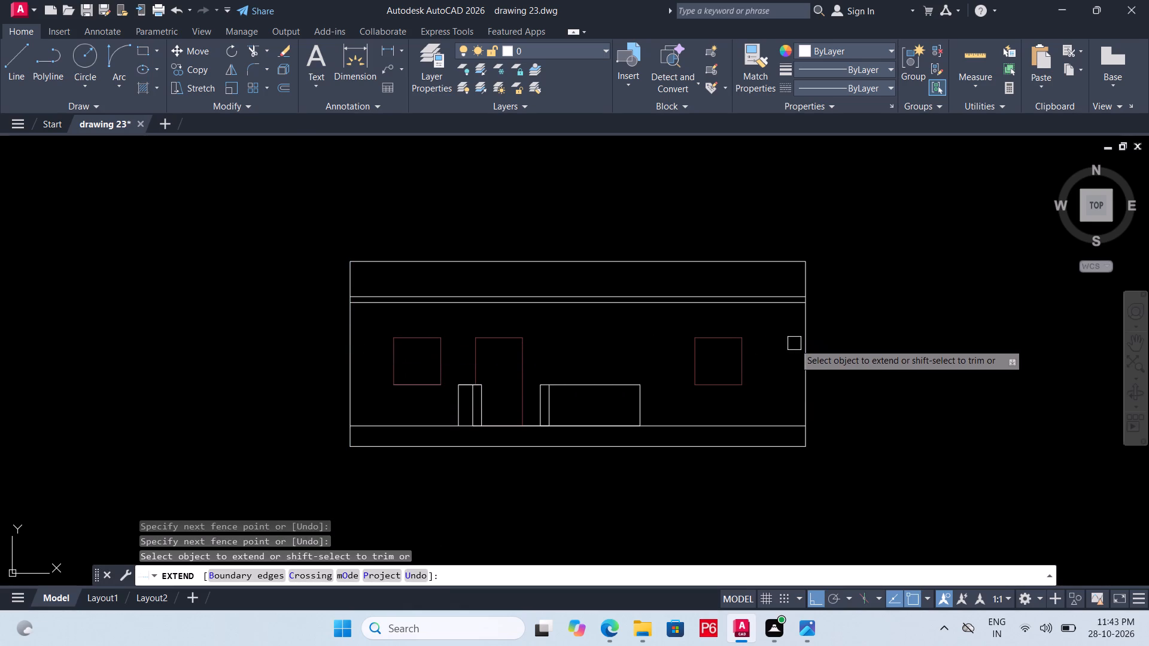
Save the drawing with the extended building edges.
key(ctrl+s)
key(ctrl+s)
key(ctrl+s)
key(ctrl+s)
key(ctrl+s)
key(ctrl+s)
key(ctrl+s)
key(ctrl+s)
key(ctrl+s)
key(ctrl+s)
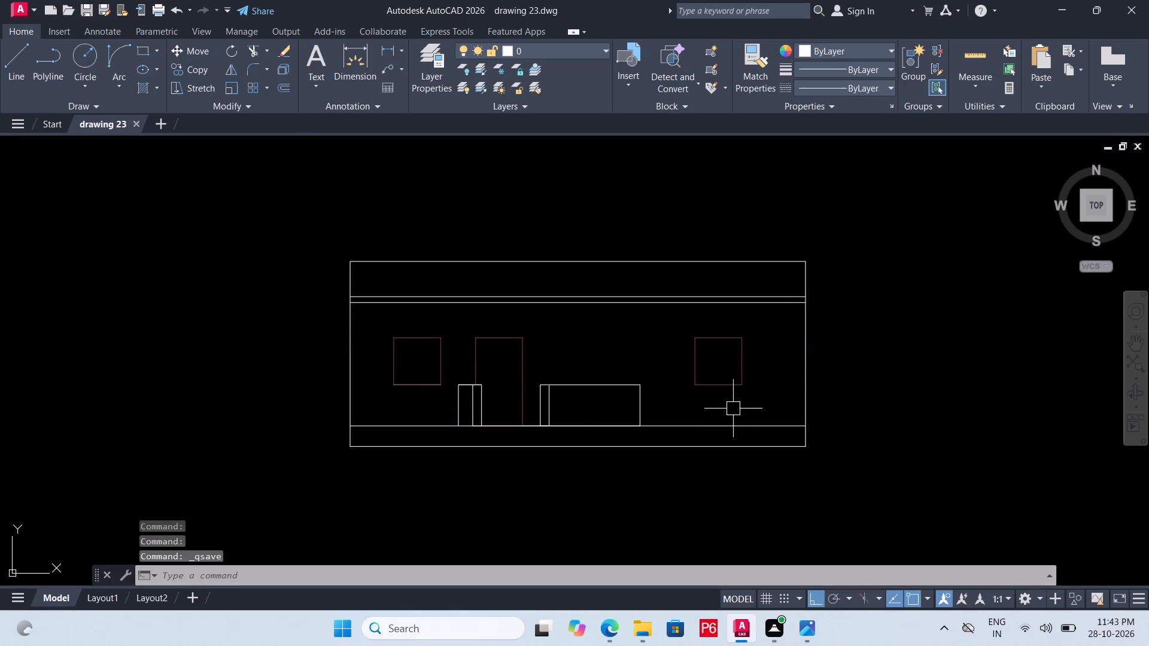
key(ctrl+s)
key(ctrl+s)
key(ctrl+s)
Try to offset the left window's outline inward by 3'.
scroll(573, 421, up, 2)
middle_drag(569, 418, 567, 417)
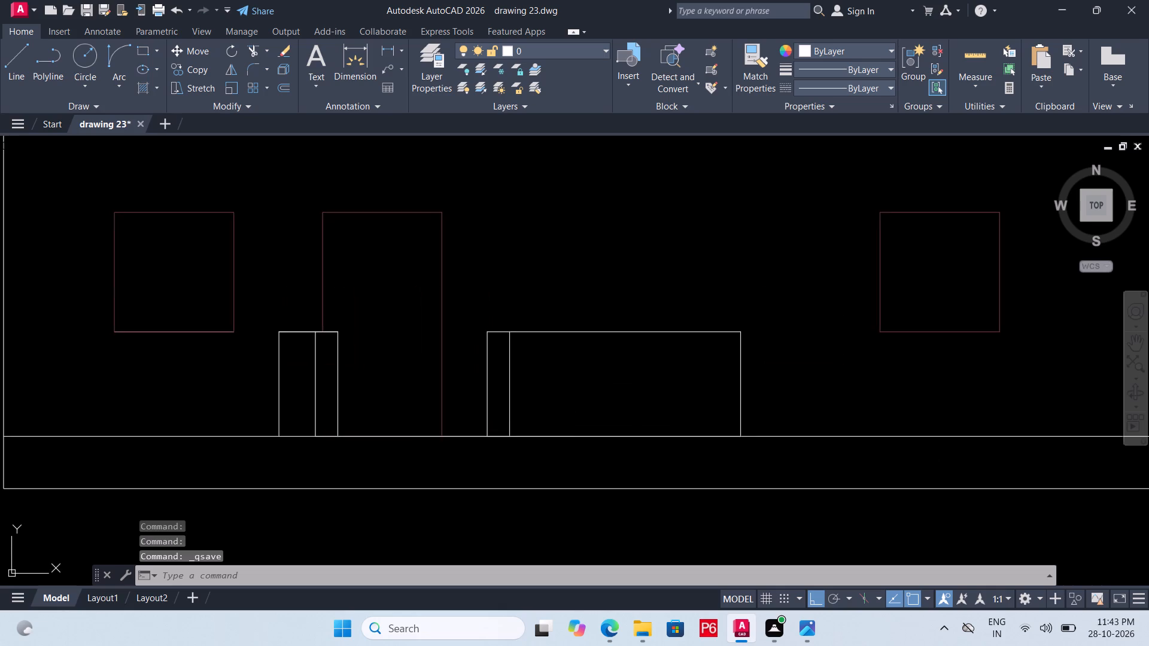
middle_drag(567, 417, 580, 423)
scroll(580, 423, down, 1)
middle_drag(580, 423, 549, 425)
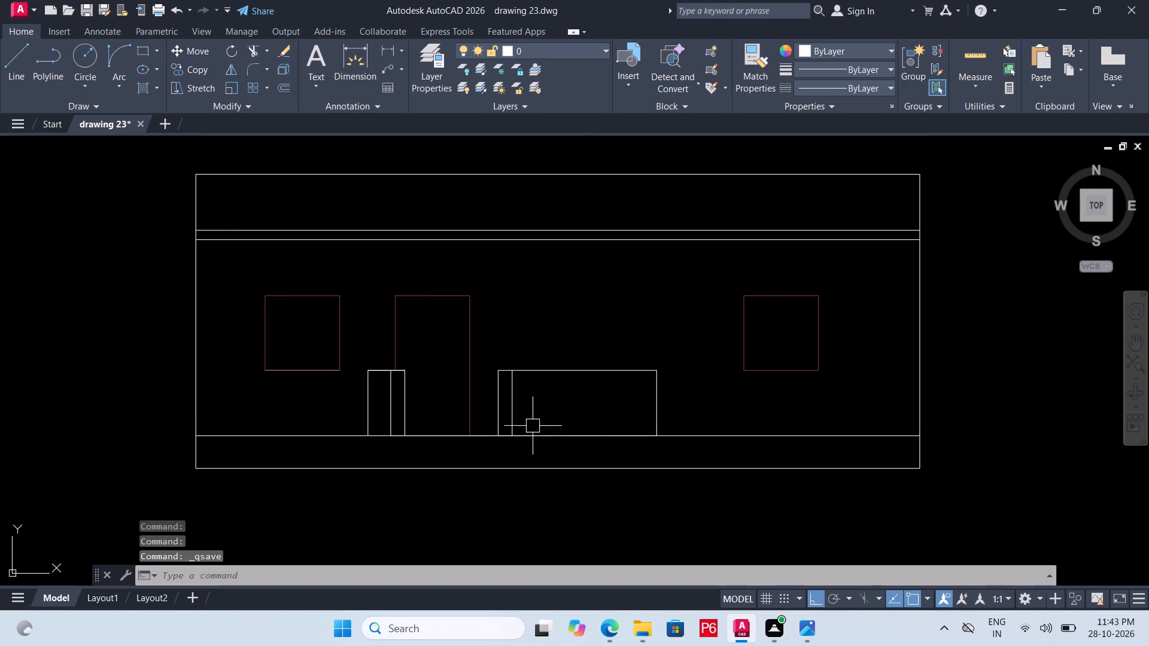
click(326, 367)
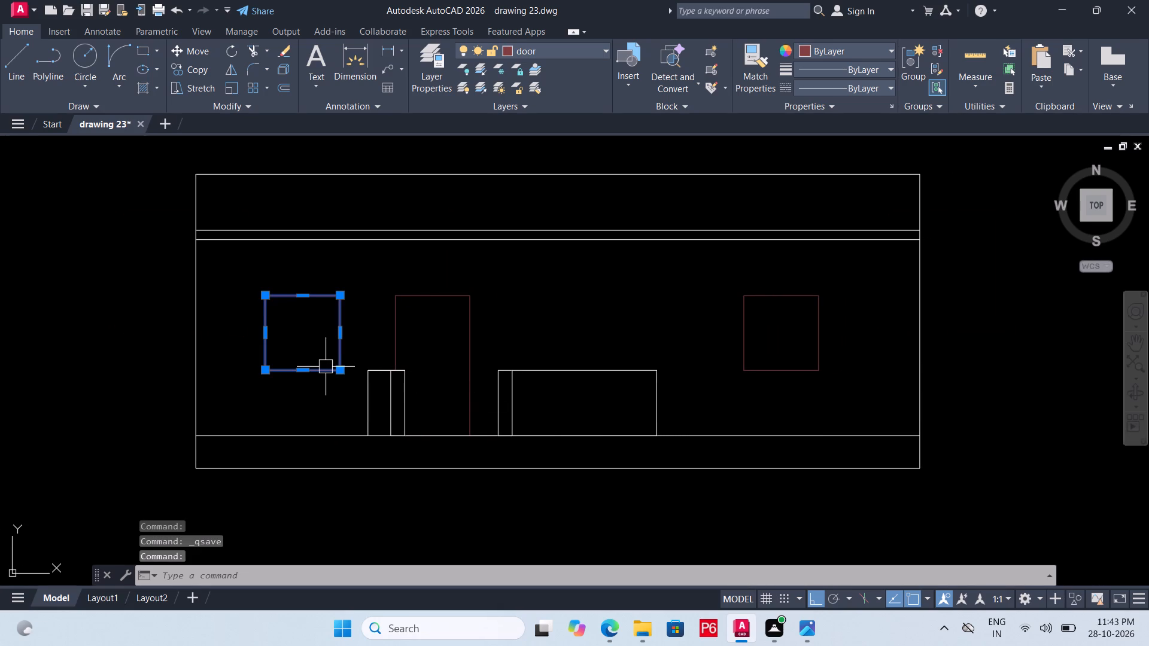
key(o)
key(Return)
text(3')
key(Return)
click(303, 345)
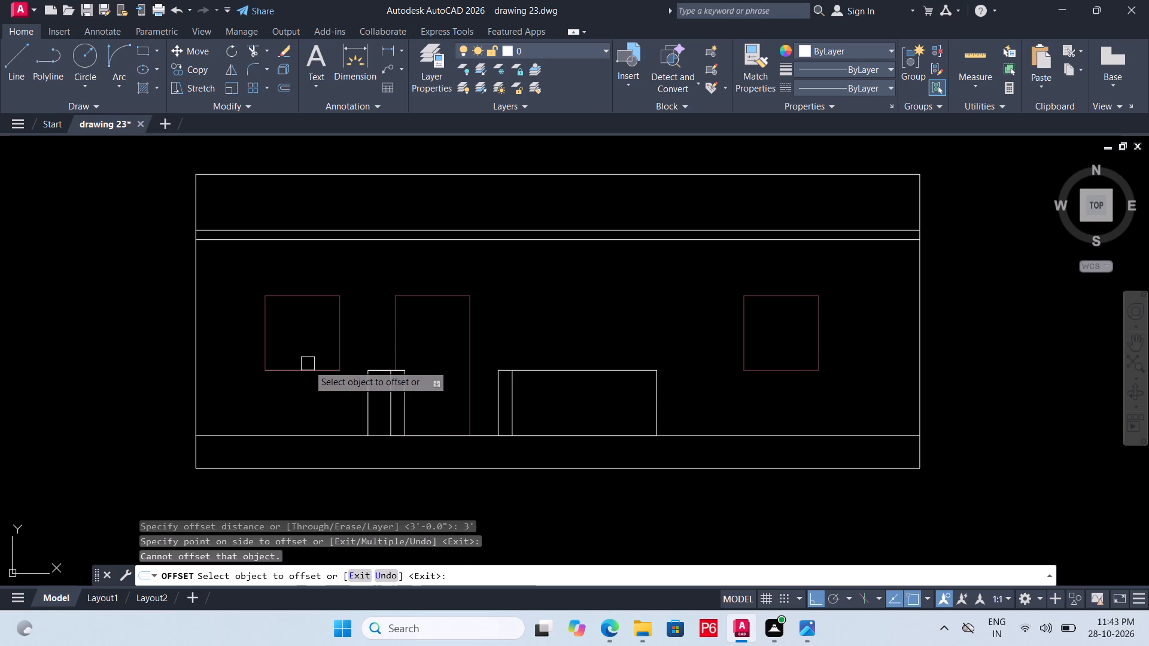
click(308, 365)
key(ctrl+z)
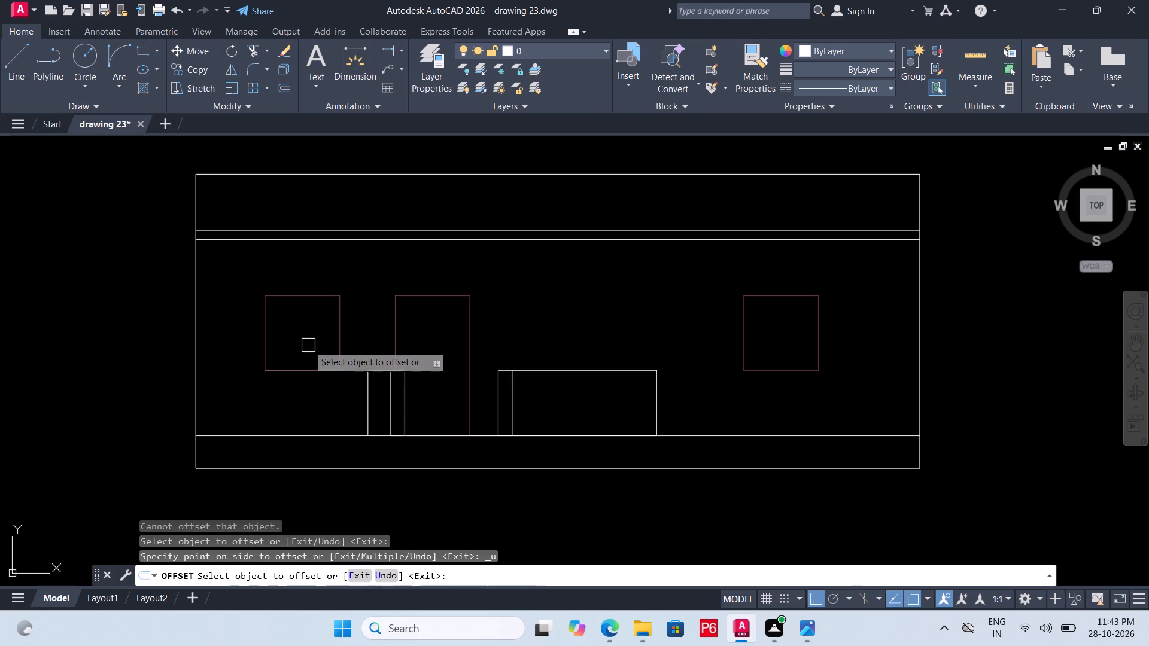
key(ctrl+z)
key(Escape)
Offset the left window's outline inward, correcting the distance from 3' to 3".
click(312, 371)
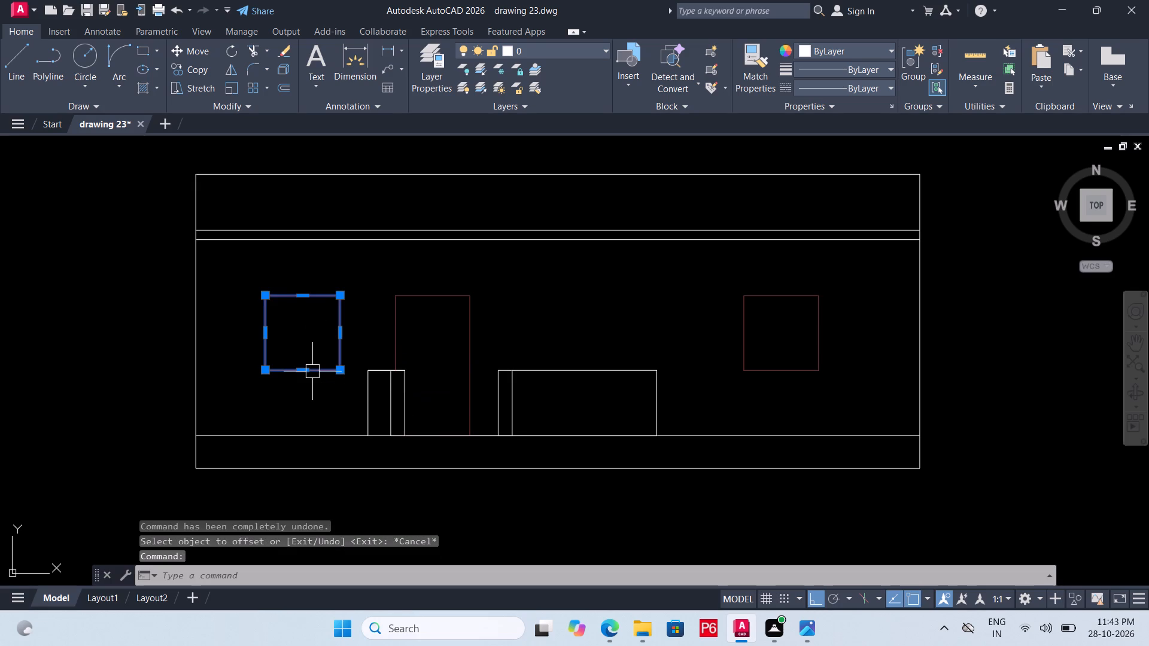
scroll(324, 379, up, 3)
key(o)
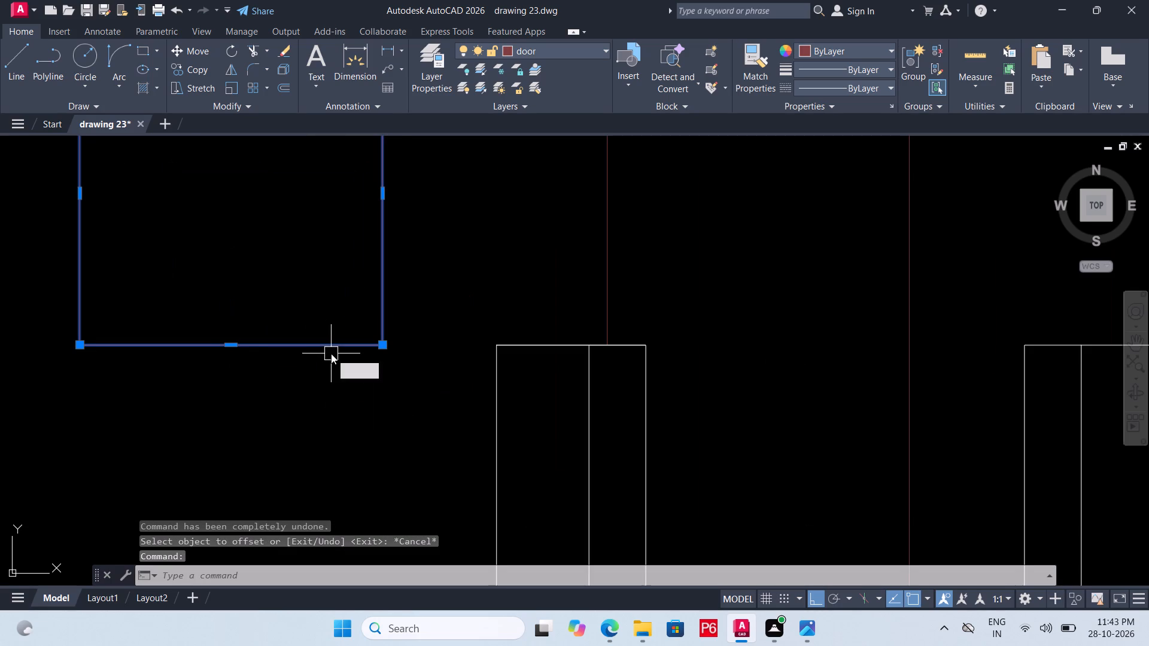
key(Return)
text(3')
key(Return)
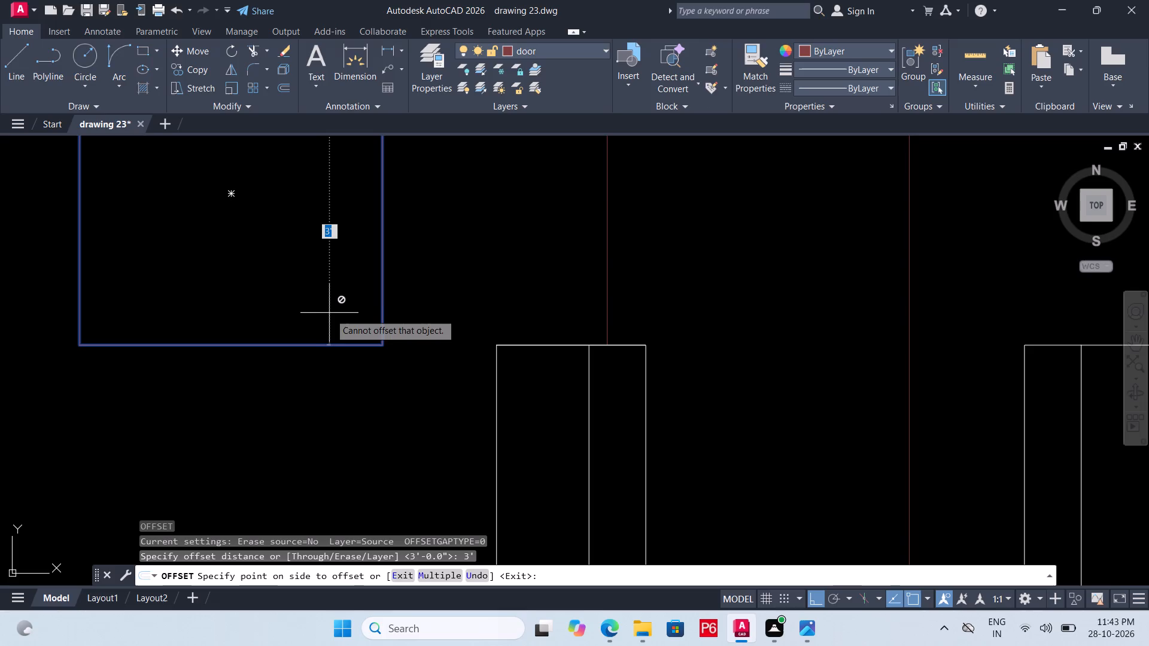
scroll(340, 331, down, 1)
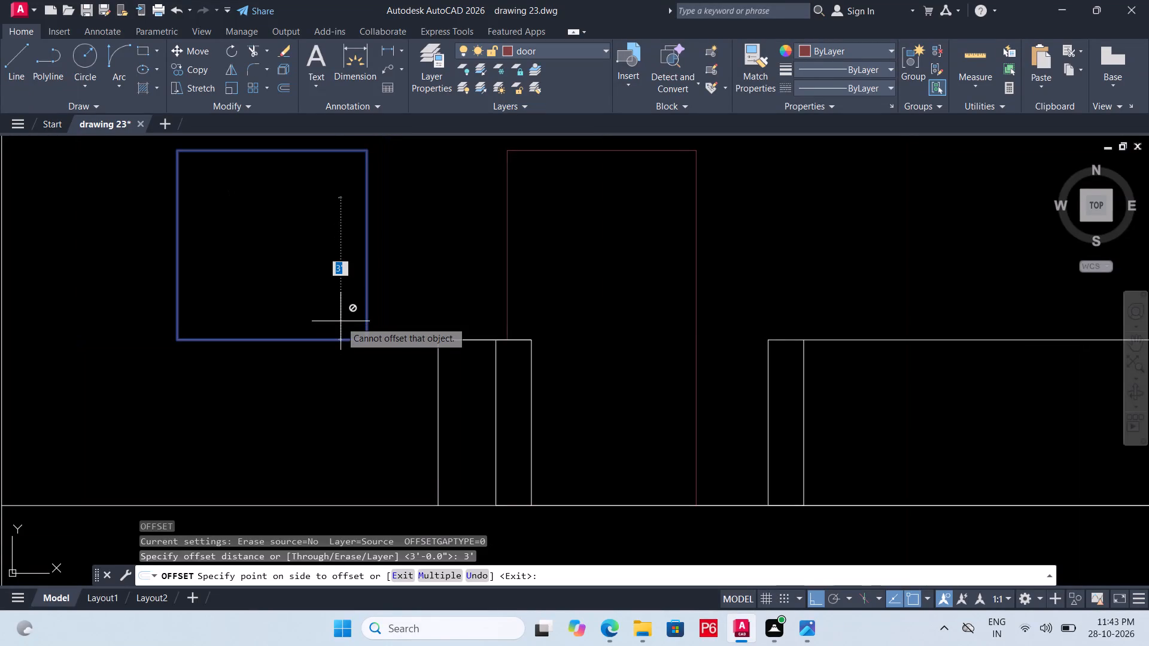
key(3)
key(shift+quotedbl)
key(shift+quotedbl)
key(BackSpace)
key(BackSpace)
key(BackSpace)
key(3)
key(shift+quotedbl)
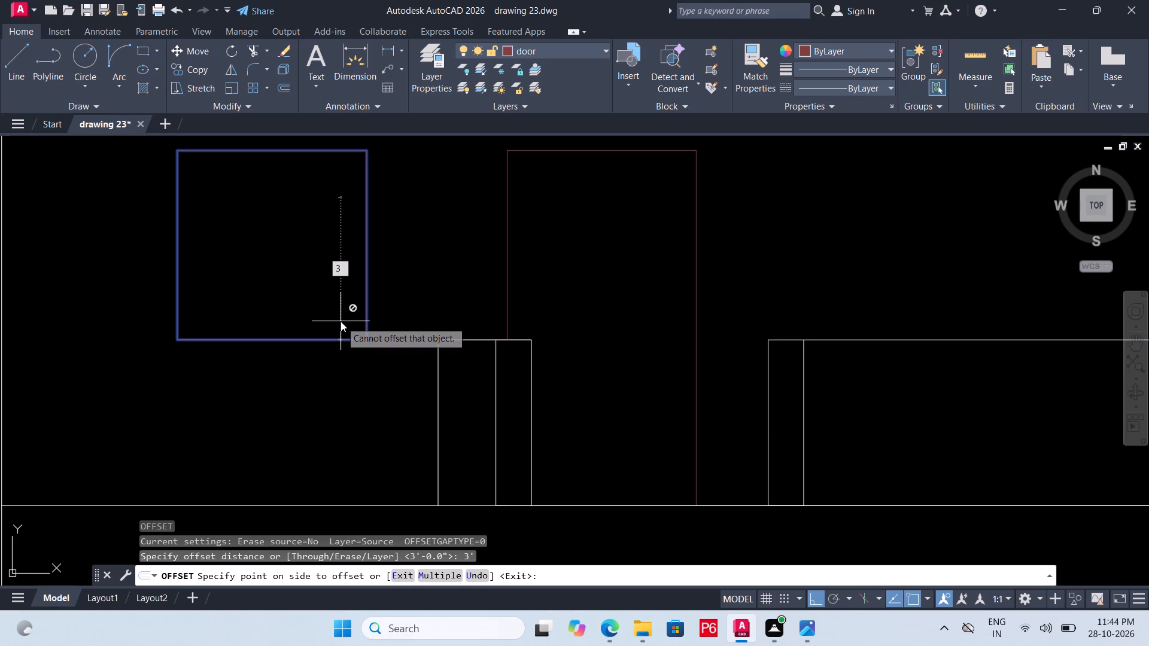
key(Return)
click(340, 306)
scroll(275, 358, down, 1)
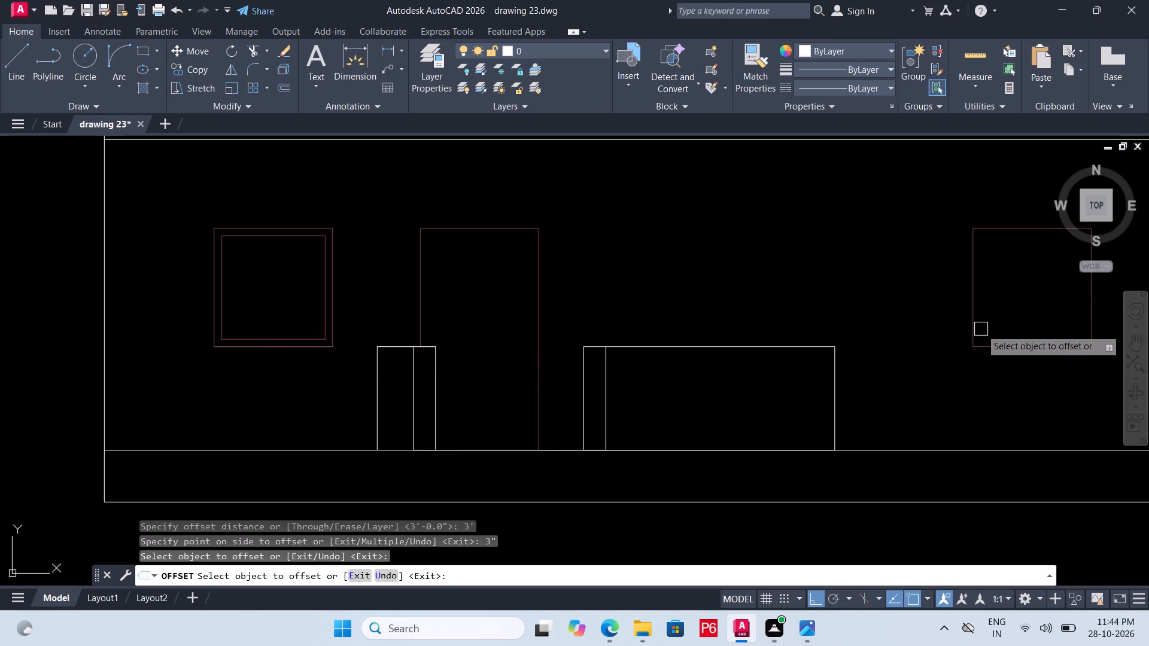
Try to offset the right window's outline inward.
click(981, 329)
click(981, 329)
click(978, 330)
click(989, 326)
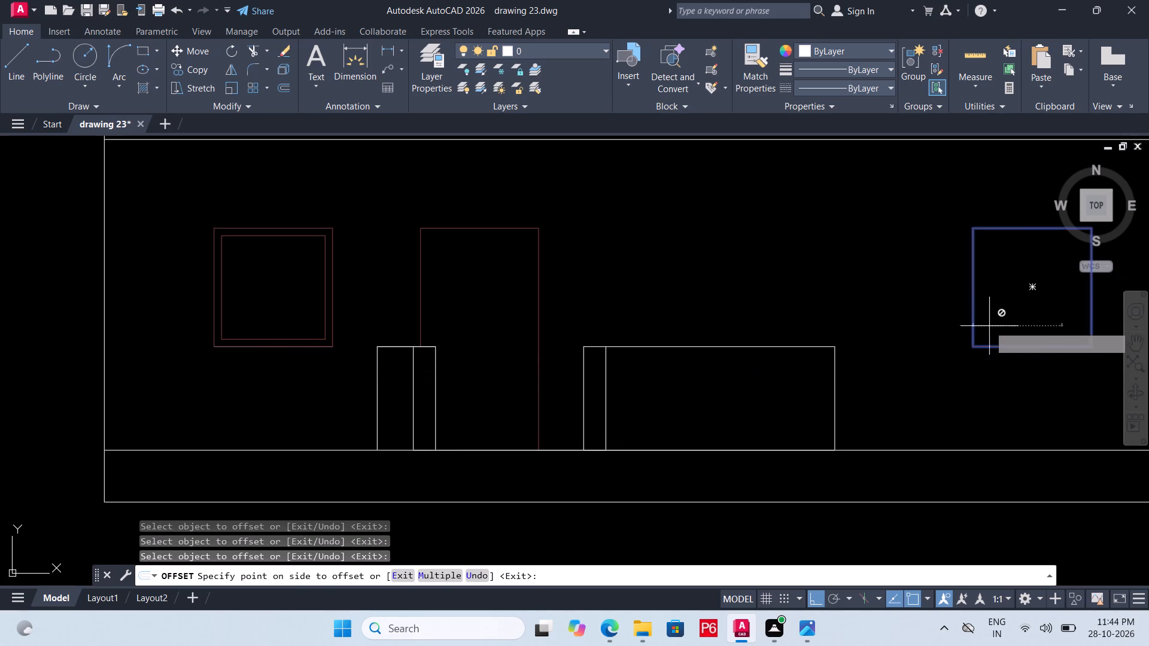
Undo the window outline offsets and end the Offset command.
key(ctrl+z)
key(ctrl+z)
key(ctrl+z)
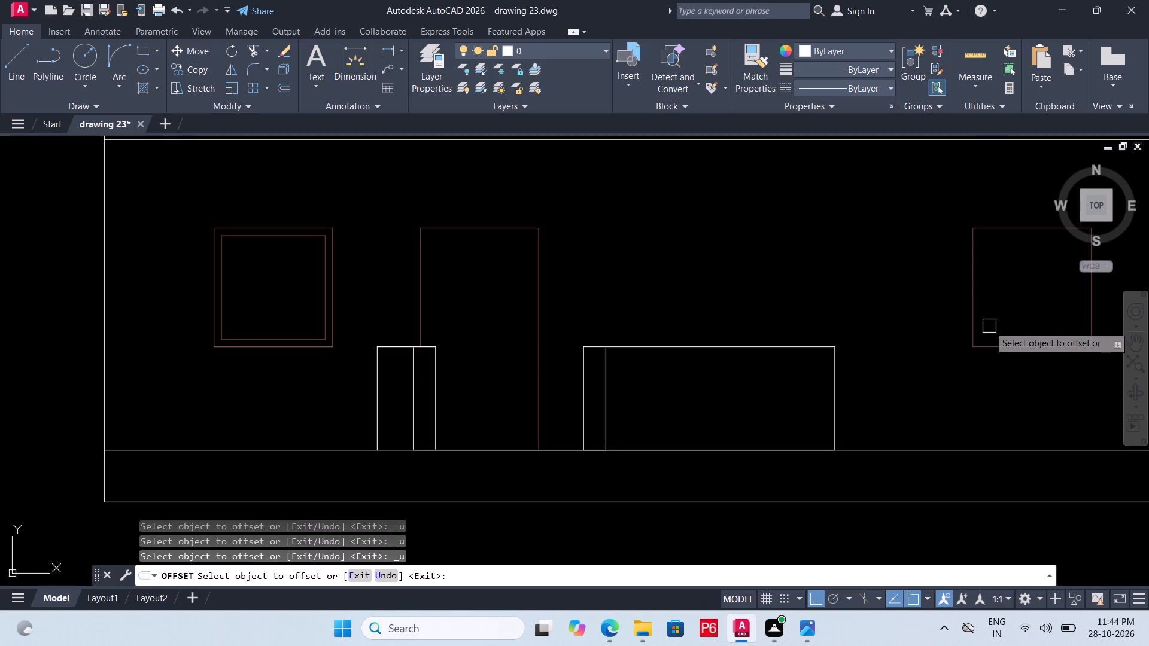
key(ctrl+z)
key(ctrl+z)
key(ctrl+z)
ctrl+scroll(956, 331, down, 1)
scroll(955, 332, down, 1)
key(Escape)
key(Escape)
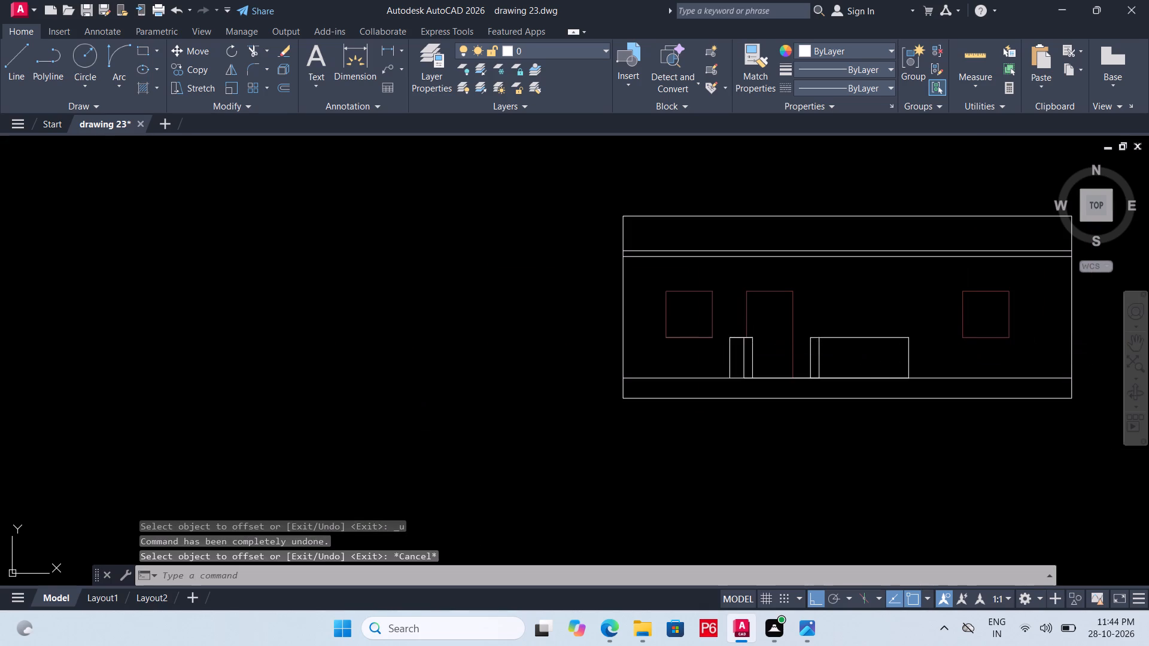
Save the drawing.
key(ctrl+s)
key(ctrl+s)
key(ctrl+s)
key(ctrl+s)
ctrl+scroll(714, 334, up, 1)
key(ctrl+s)
Offset the left and right window outlines 3" inward to form their frames.
ctrl+scroll(714, 334, up, 1)
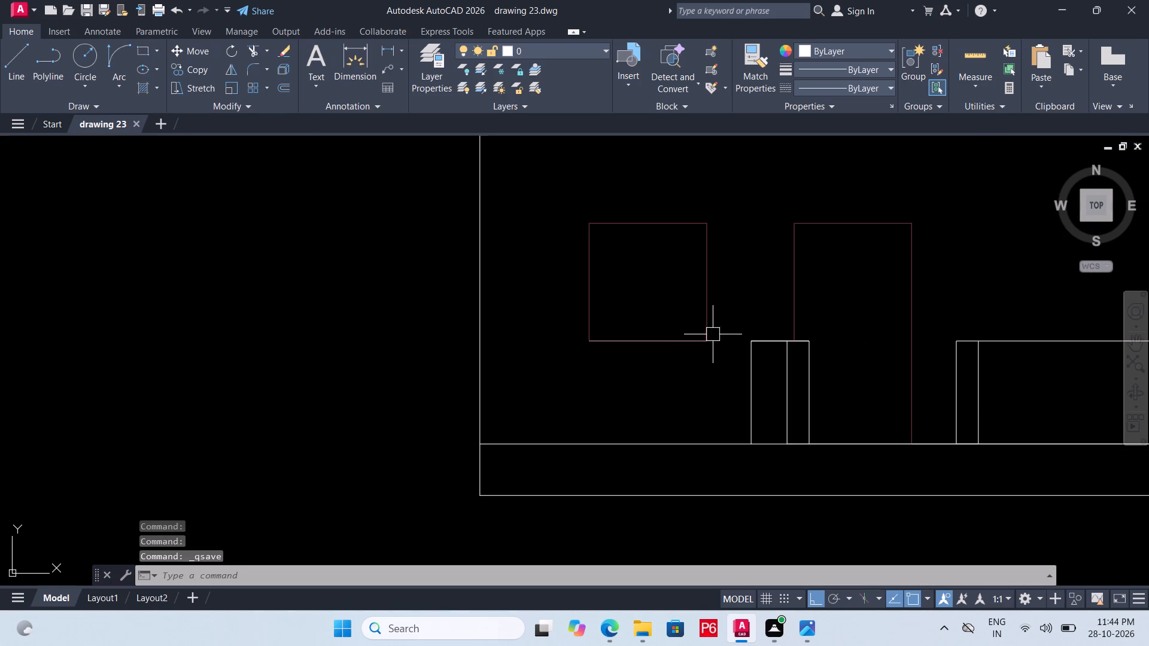
click(707, 330)
key(o)
key(Return)
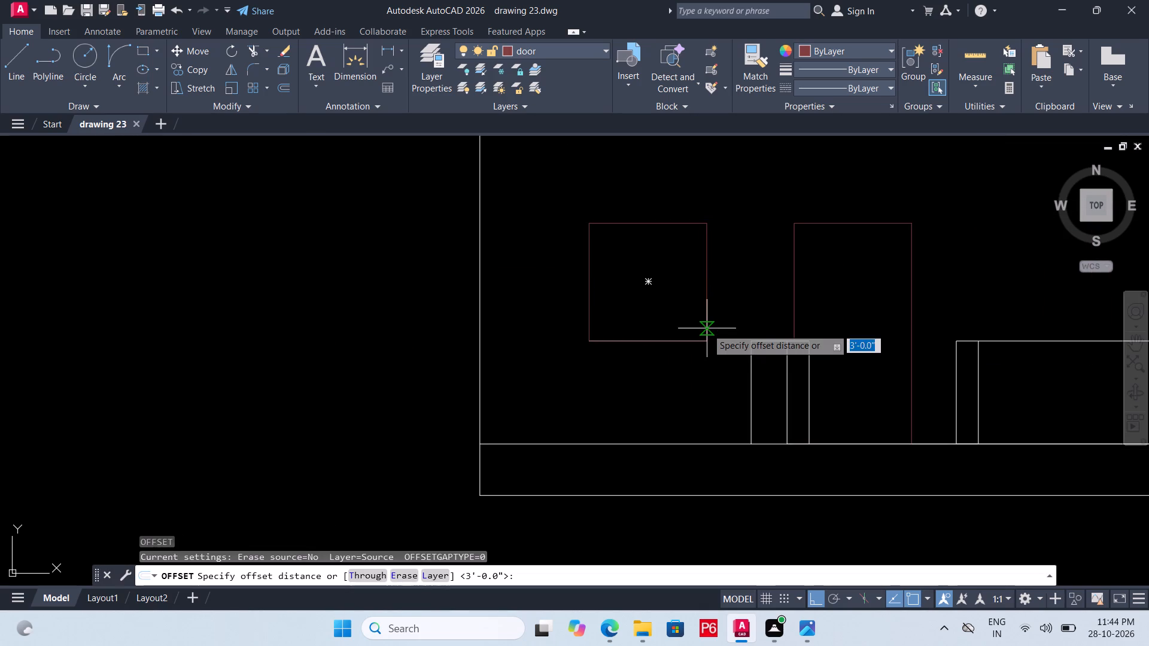
key(3)
key(shift+quotedbl)
key(Return)
click(685, 310)
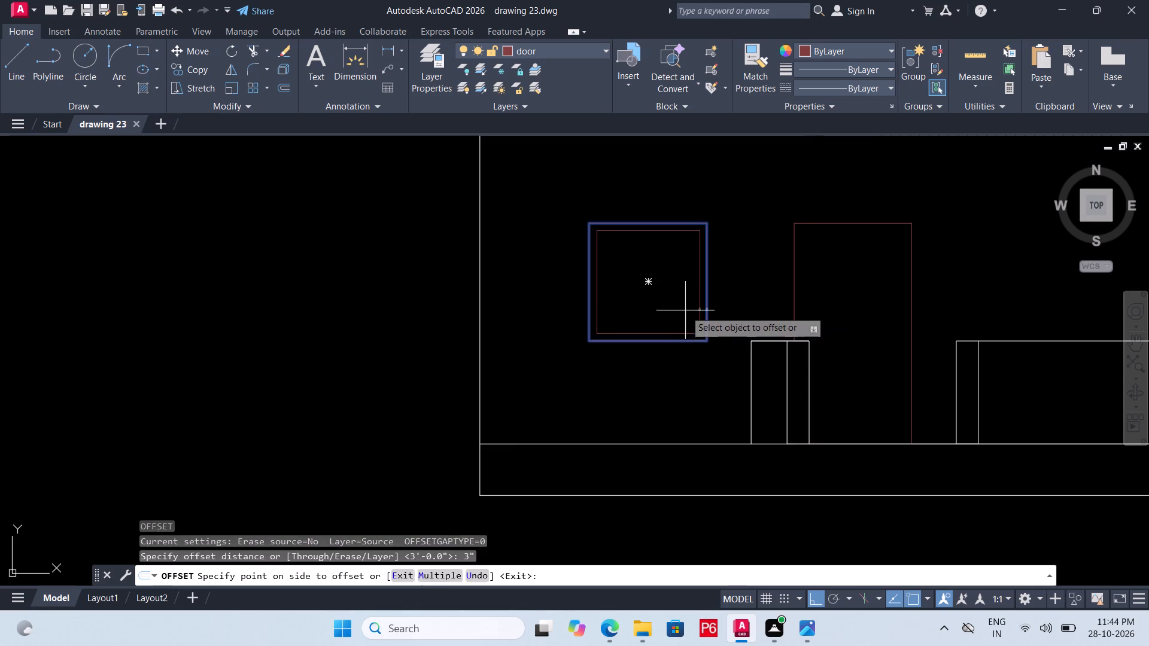
scroll(594, 340, down, 2)
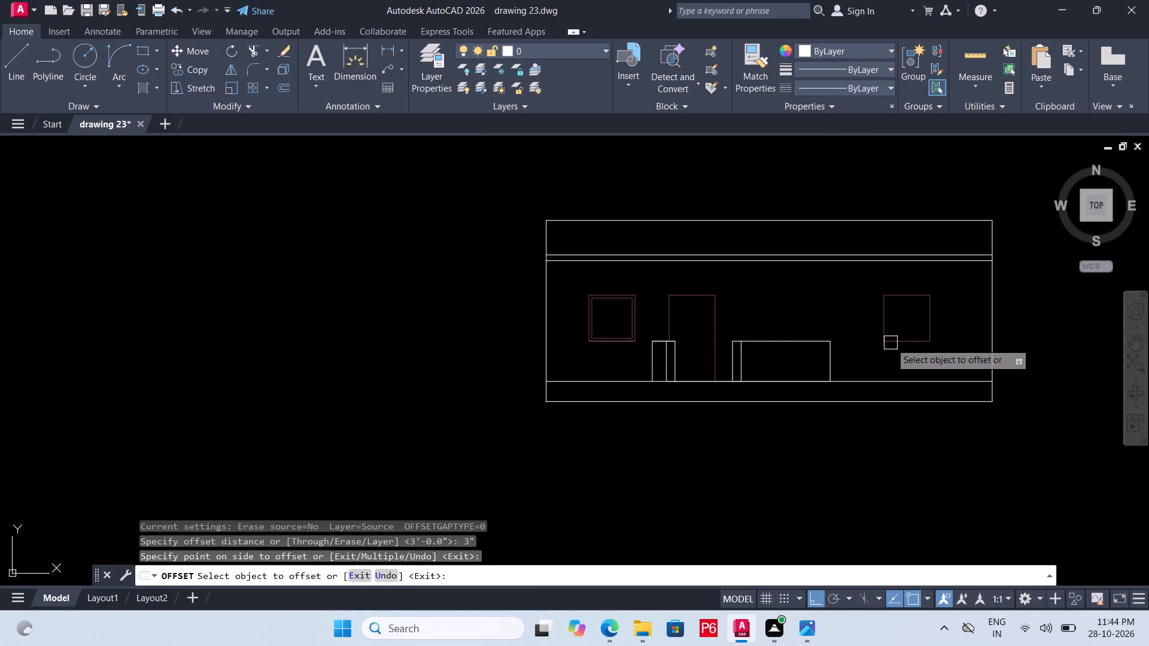
click(890, 343)
click(897, 328)
Save the drawing with the new window frames.
key(ctrl+s)
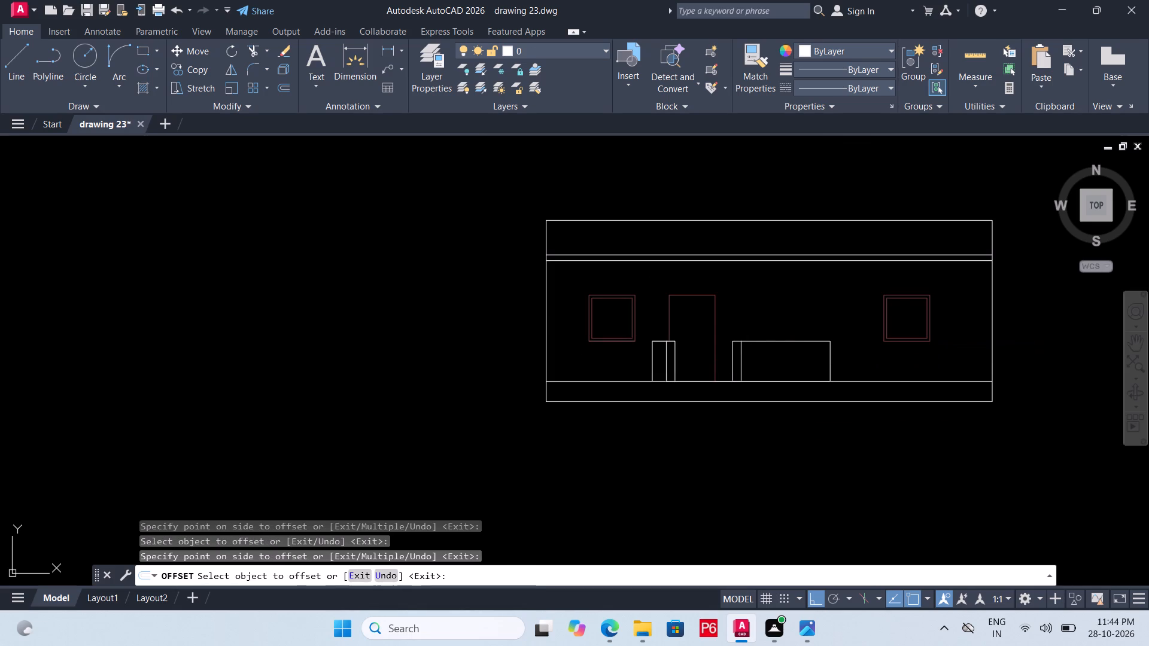
key(ctrl+s)
key(ctrl+s)
key(ctrl+s)
key(ctrl+s)
key(ctrl+s)
key(ctrl+s)
key(ctrl+s)
key(ctrl+s)
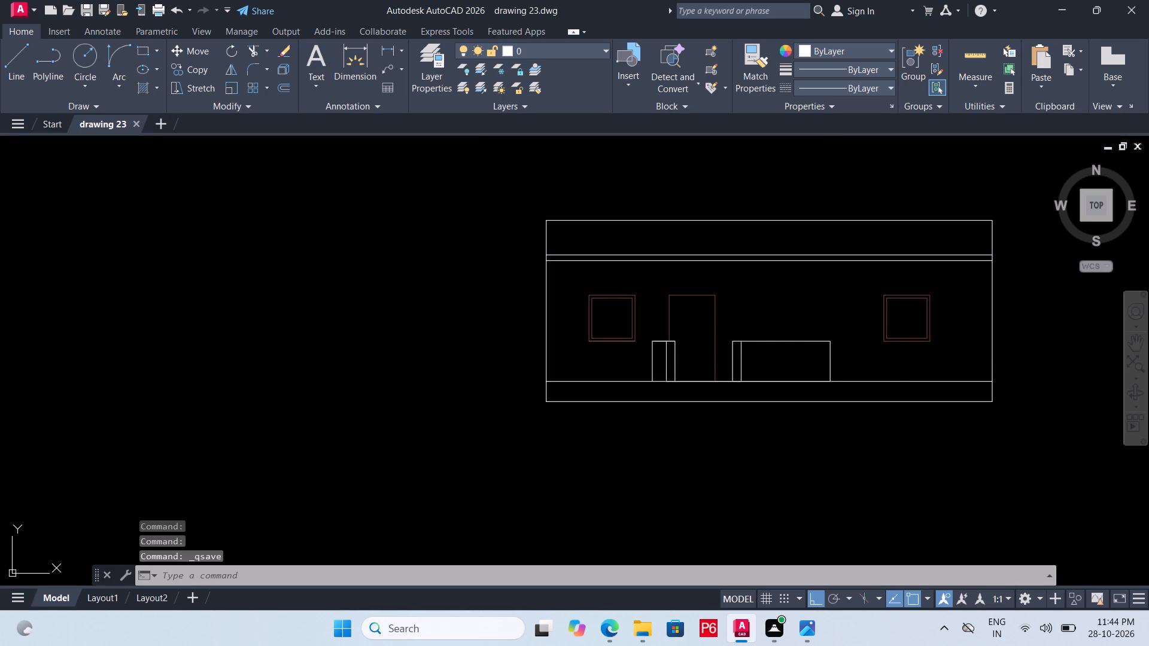
Draw a vertical centre line inside the left window's inner frame, from bottom midpoint to top midpoint.
scroll(619, 336, up, 1)
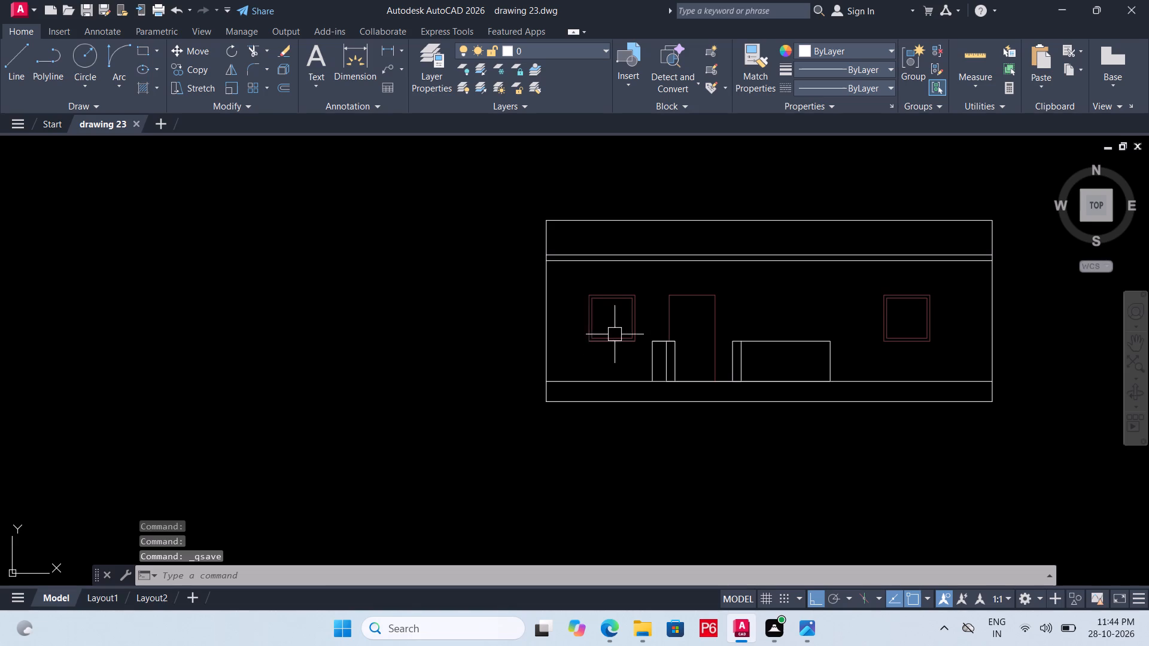
scroll(619, 336, up, 2)
key(l)
key(space)
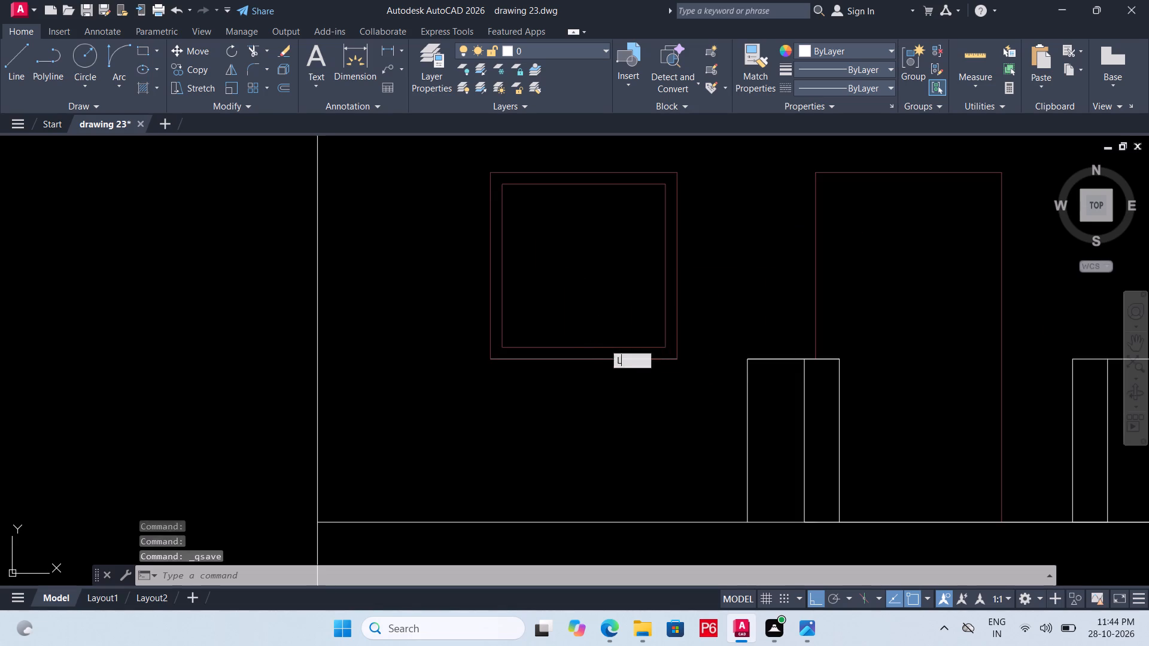
click(581, 348)
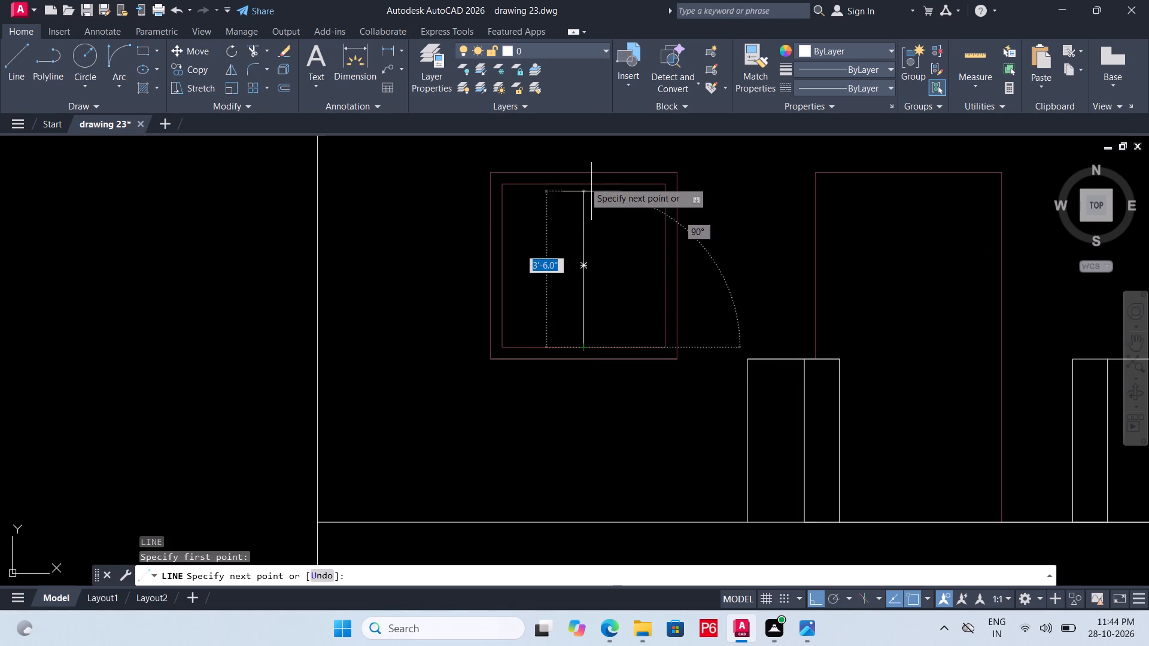
click(588, 185)
key(space)
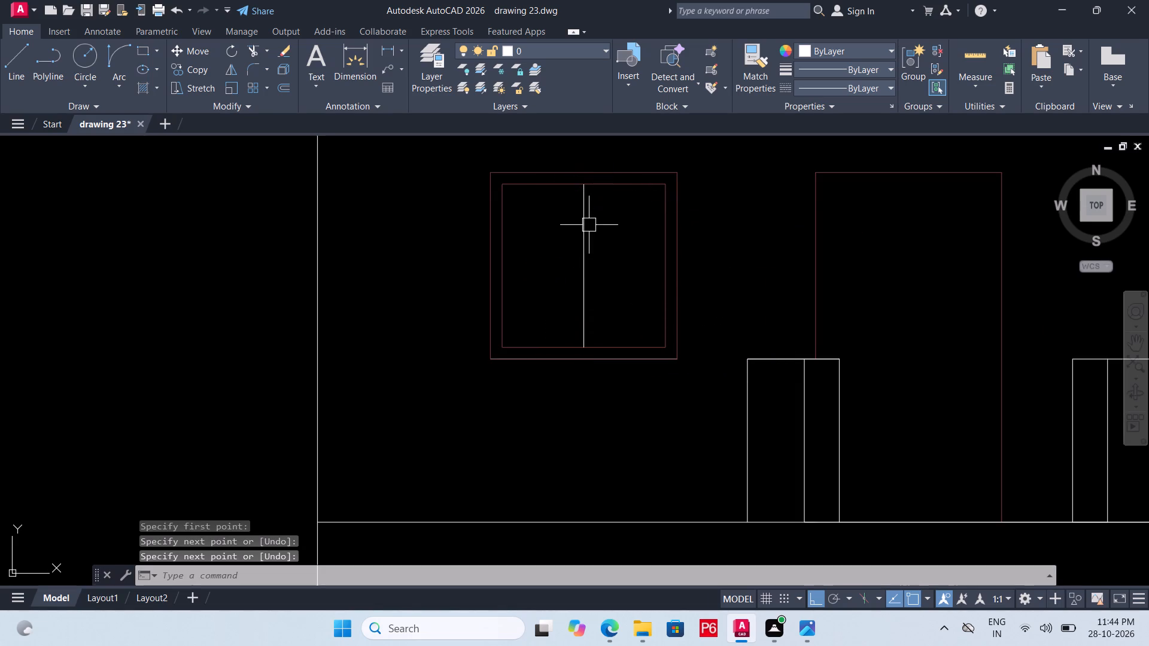
Move the left window's centre line to the door layer and save the drawing.
click(586, 230)
click(583, 57)
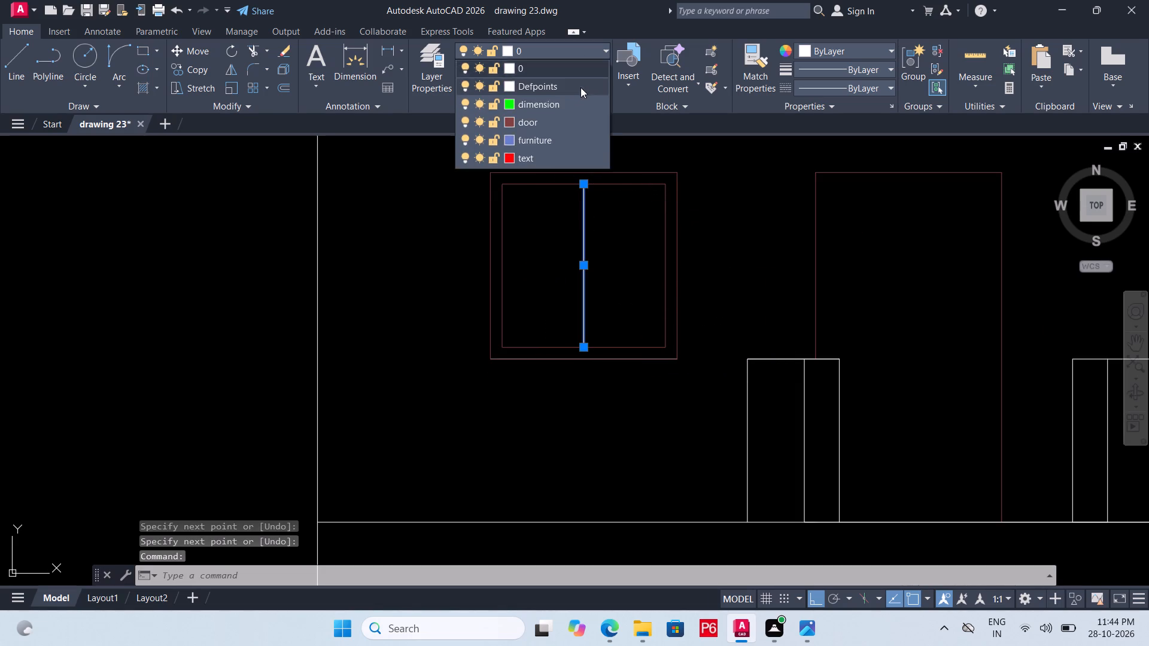
click(554, 118)
key(Escape)
key(ctrl+s)
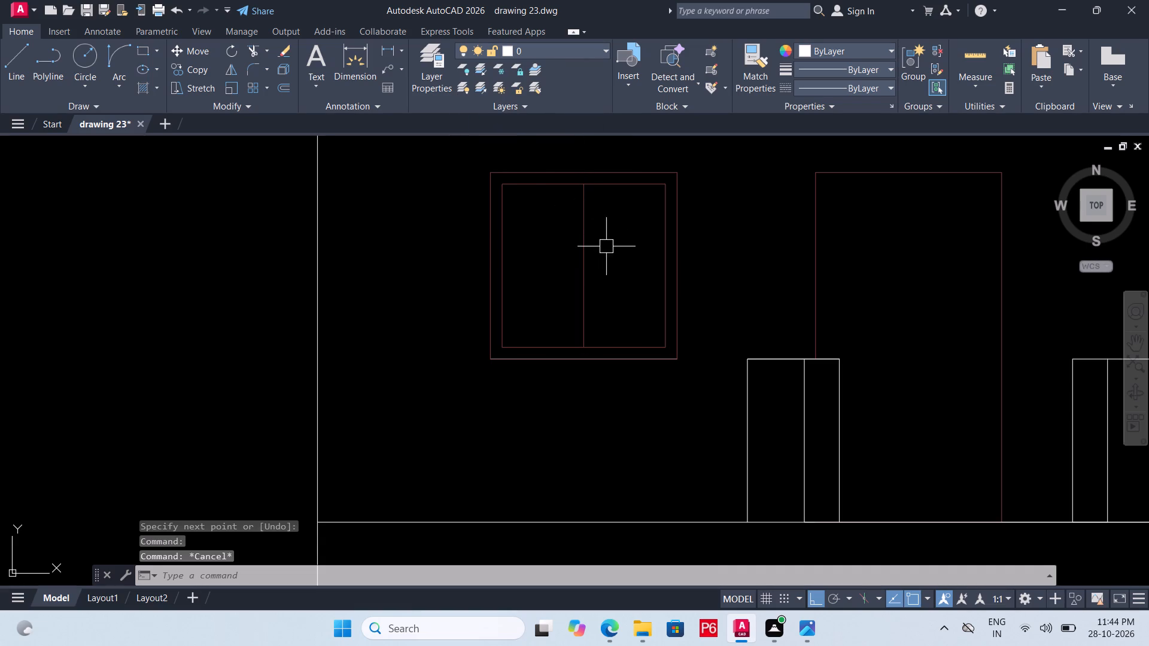
key(ctrl+s)
key(ctrl+s)
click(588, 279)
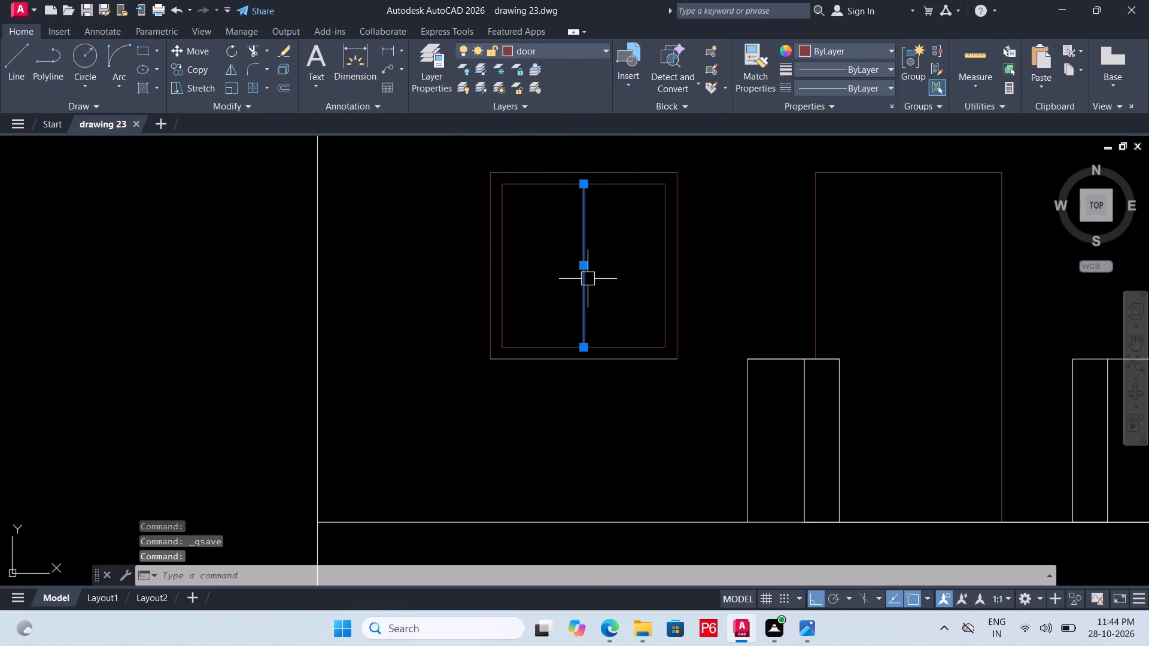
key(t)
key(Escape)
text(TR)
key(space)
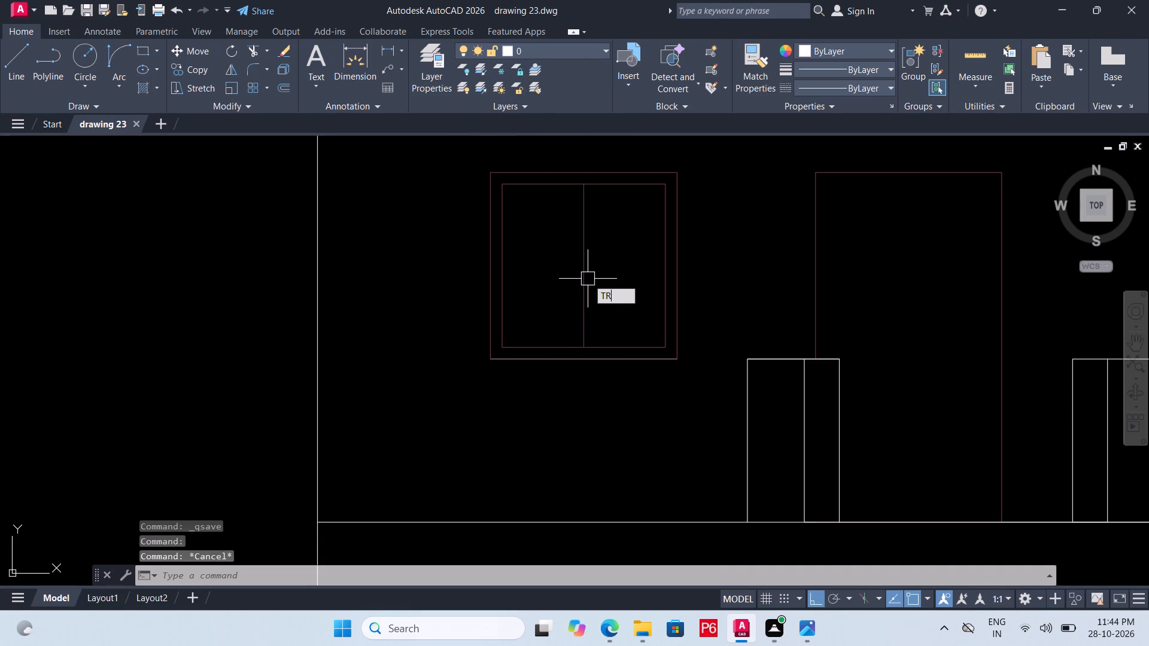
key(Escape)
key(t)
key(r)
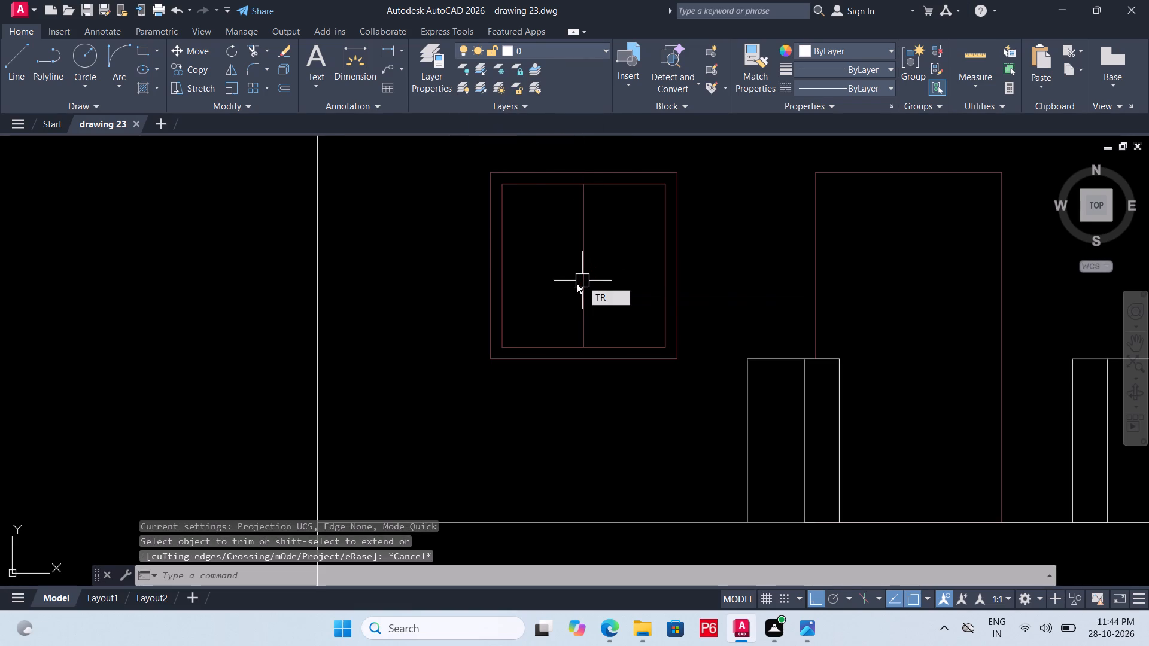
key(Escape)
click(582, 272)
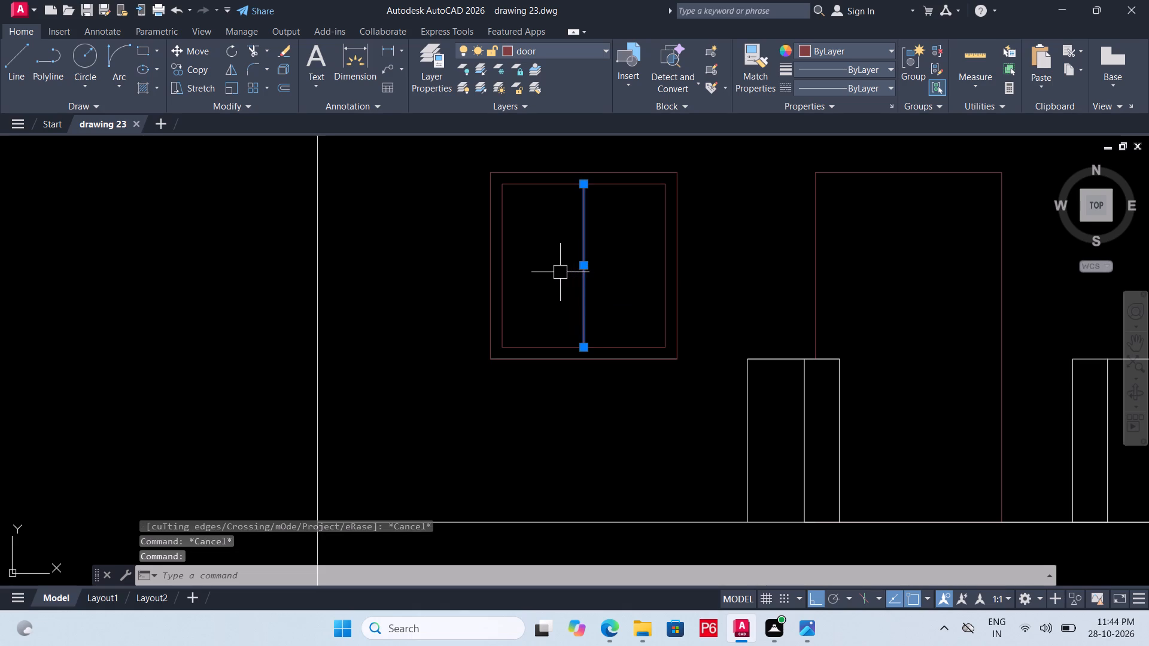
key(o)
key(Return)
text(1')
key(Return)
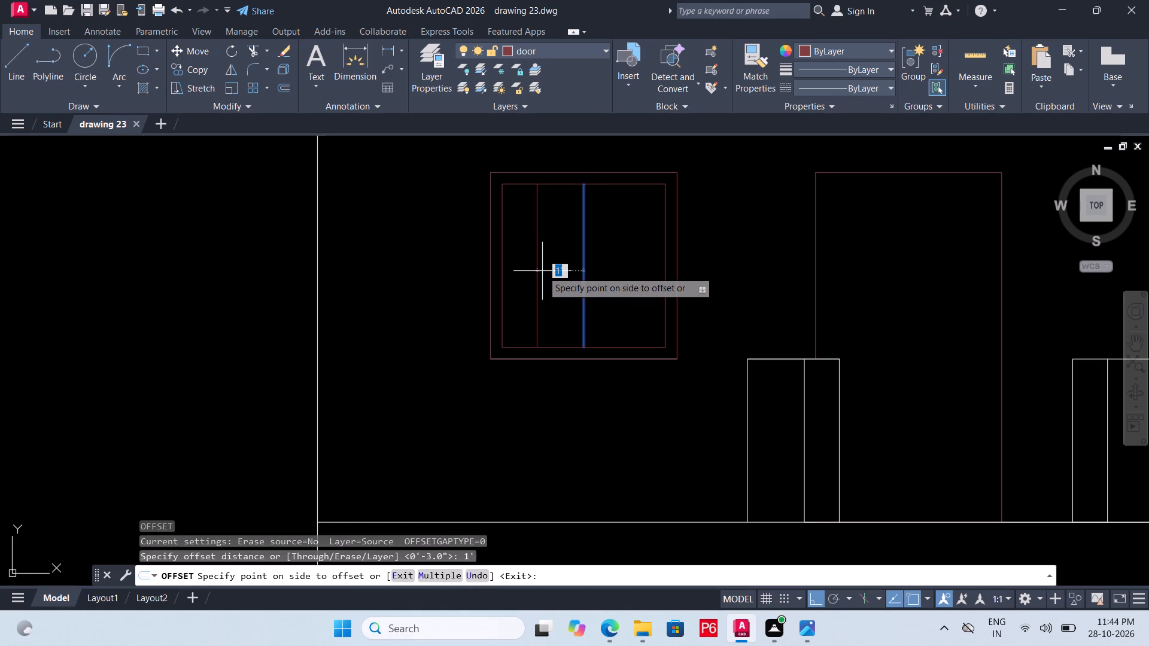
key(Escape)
Offset the left window's centre line 1" to each side and save the drawing.
click(588, 270)
key(o)
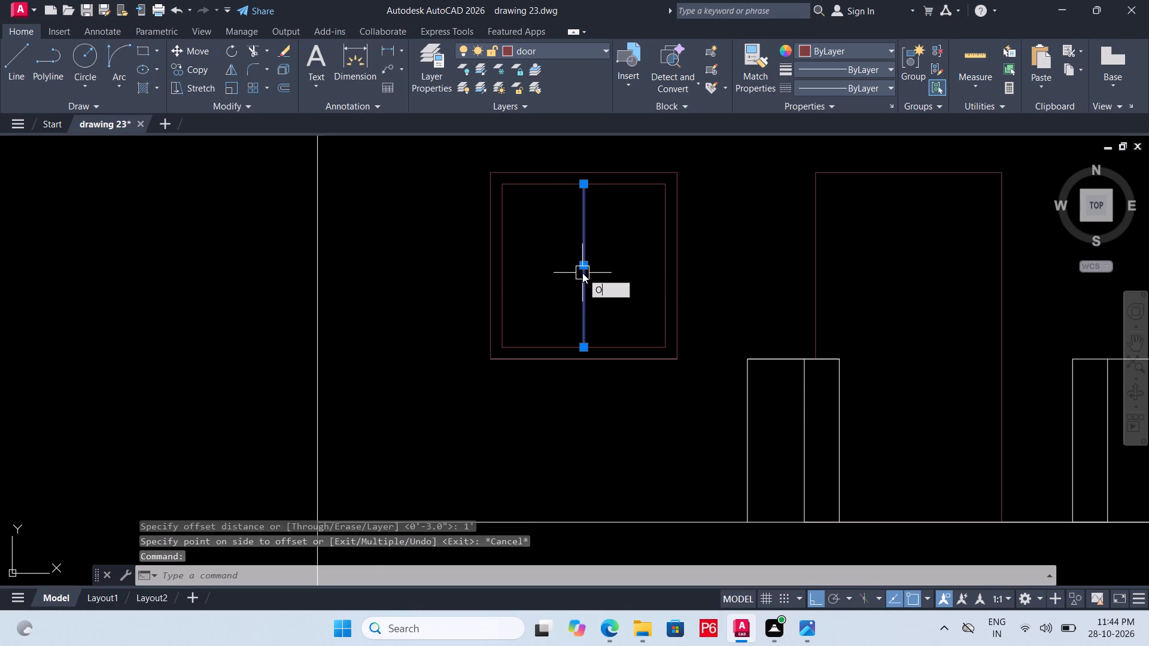
key(Return)
text(1")
key(Return)
click(542, 273)
scroll(587, 267, up, 2)
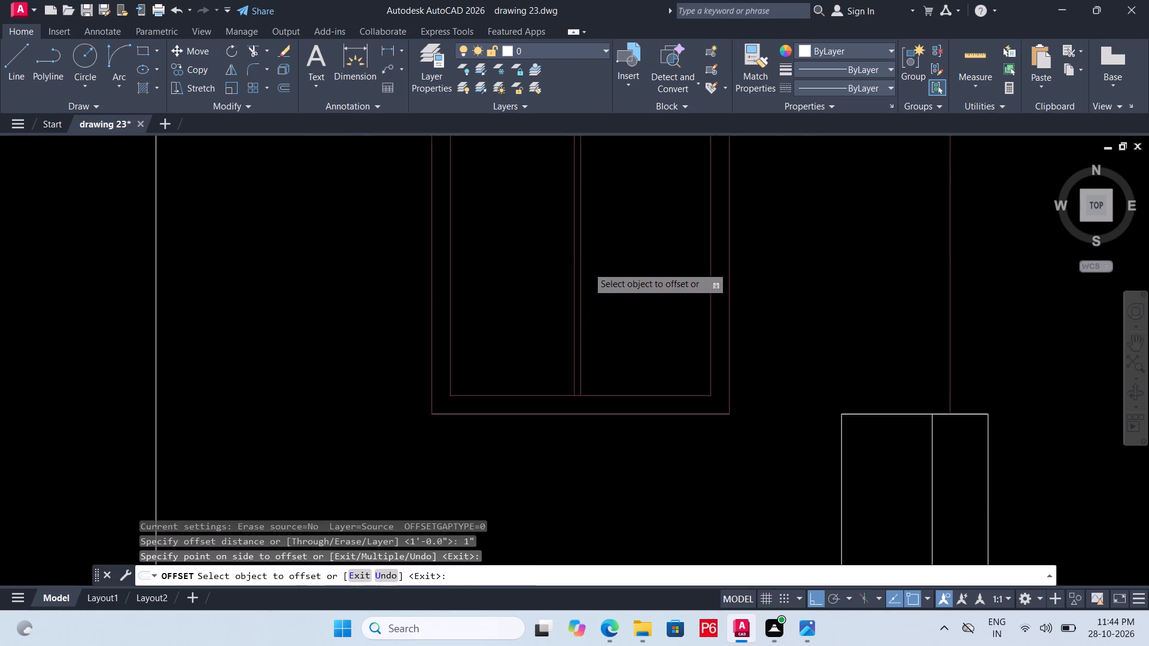
click(579, 272)
click(646, 284)
key(ctrl+s)
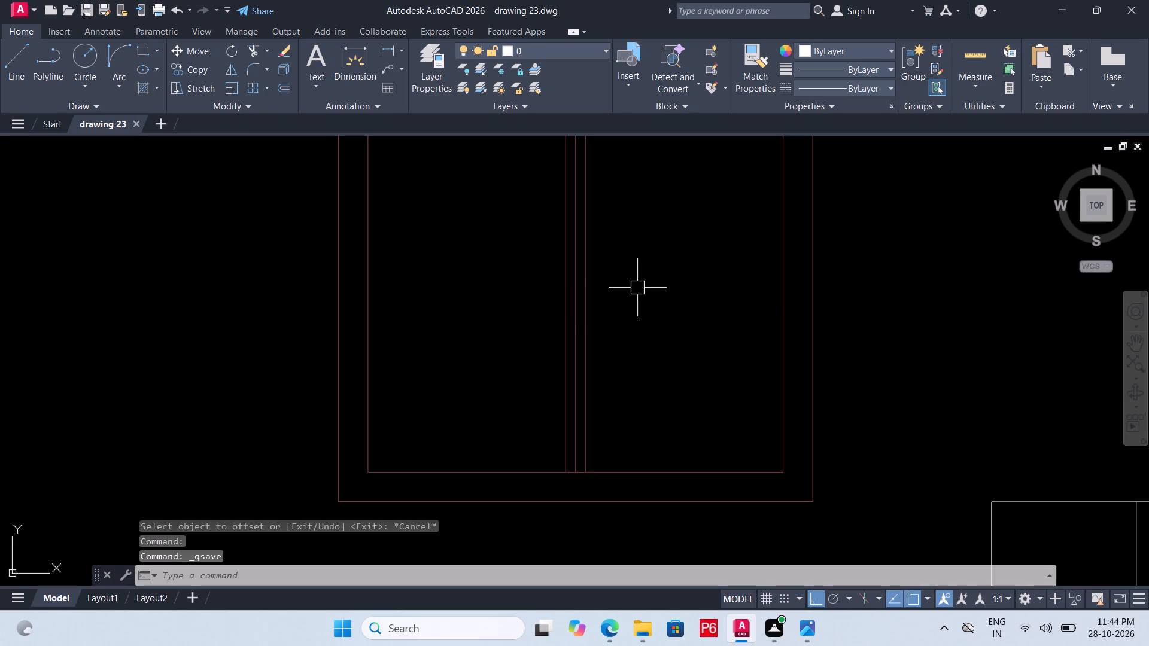
key(ctrl+s)
key(ctrl+s)
Delete the original centre line between the two offset lines in the left window.
click(571, 304)
key(Escape)
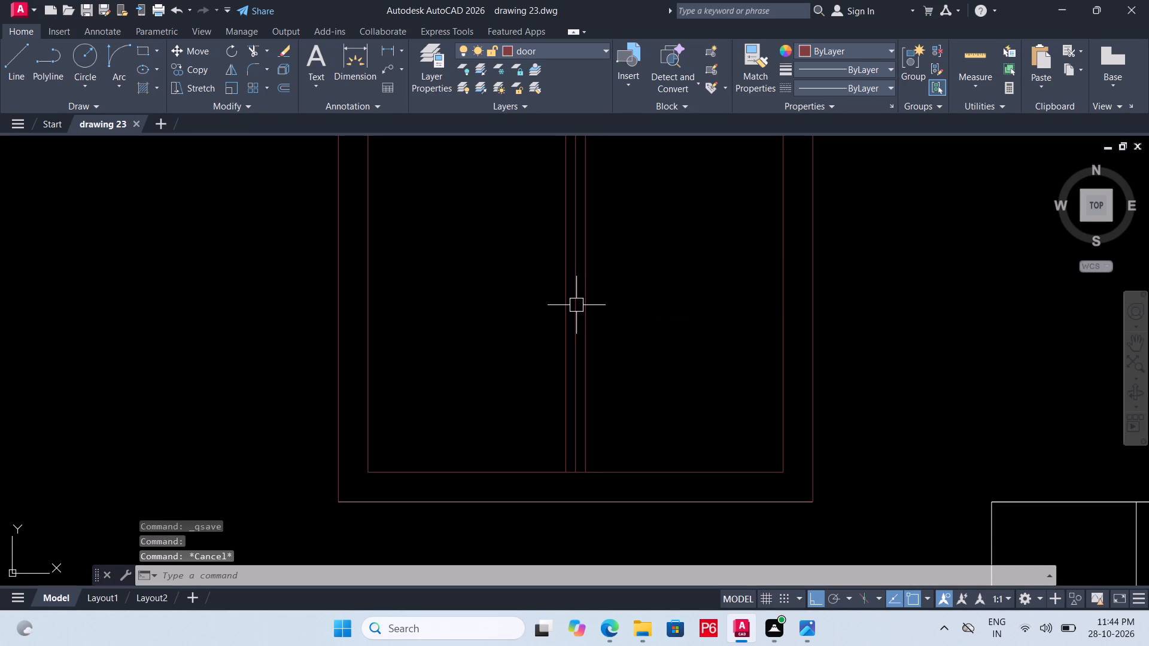
click(576, 305)
key(Delete)
Trim the left window's inner frame between the two mullion lines at the bottom and top edges.
scroll(579, 321, down, 1)
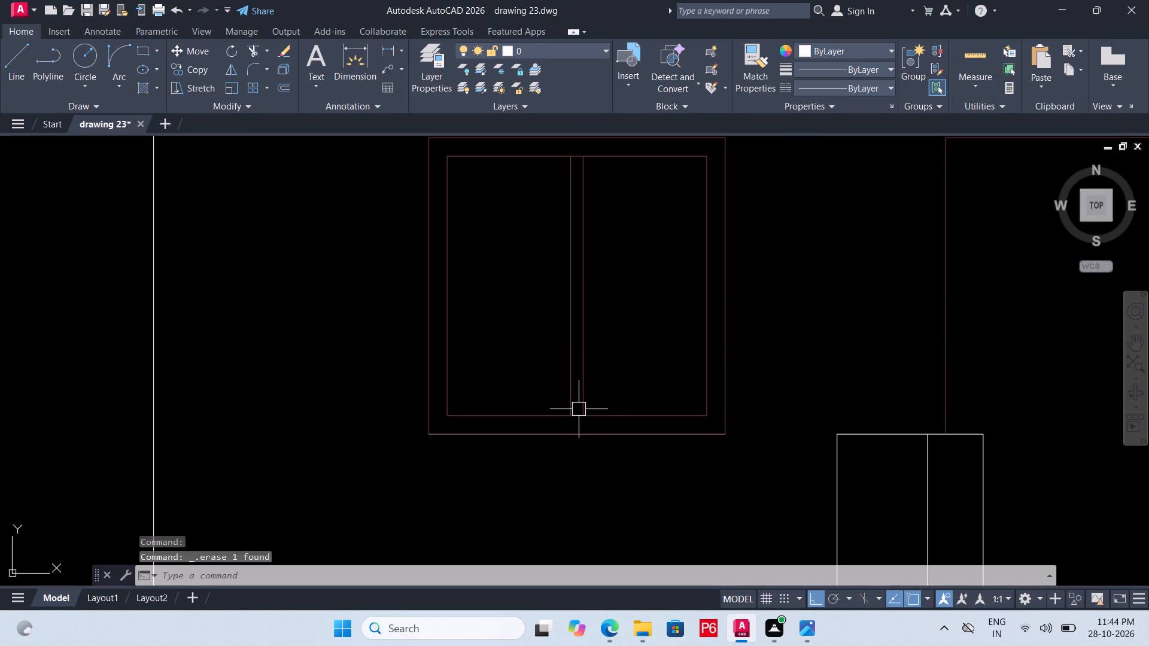
scroll(583, 424, up, 1)
text(TR)
key(space)
key(space)
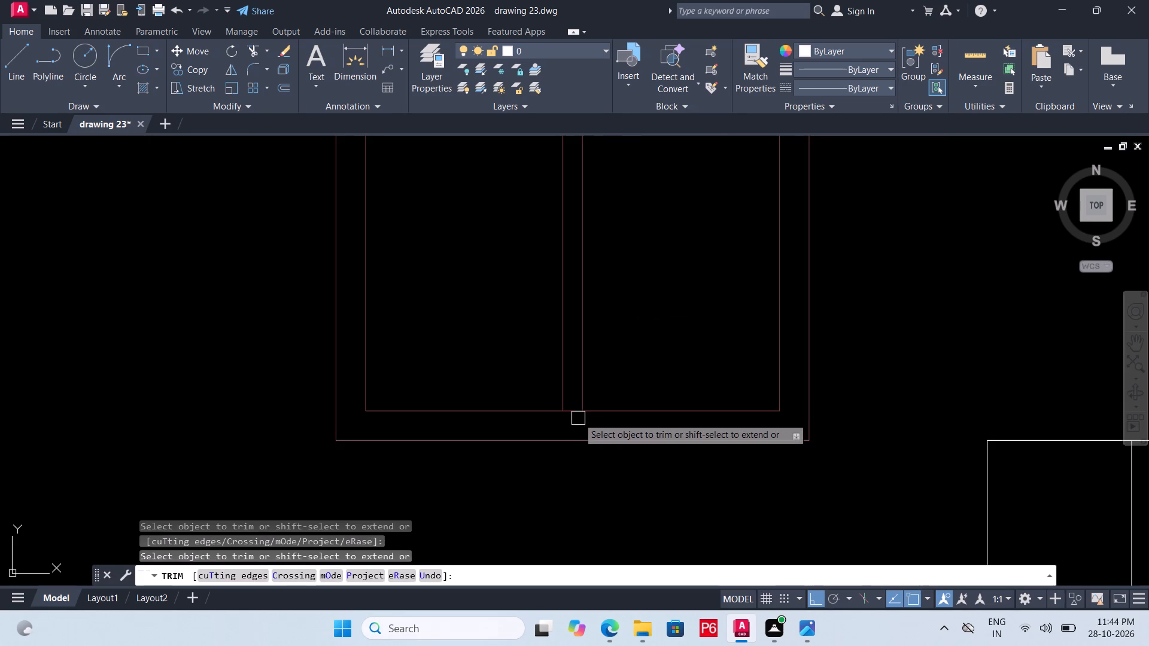
click(577, 415)
scroll(570, 441, down, 1)
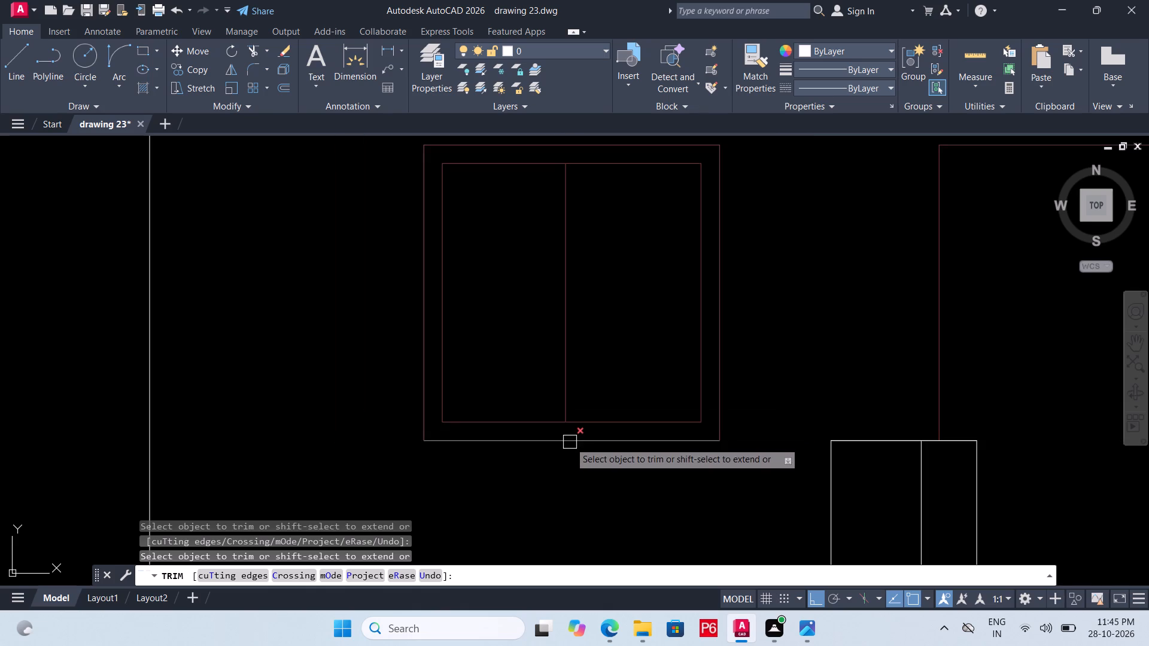
key(ctrl+z)
scroll(570, 428, up, 1)
click(574, 400)
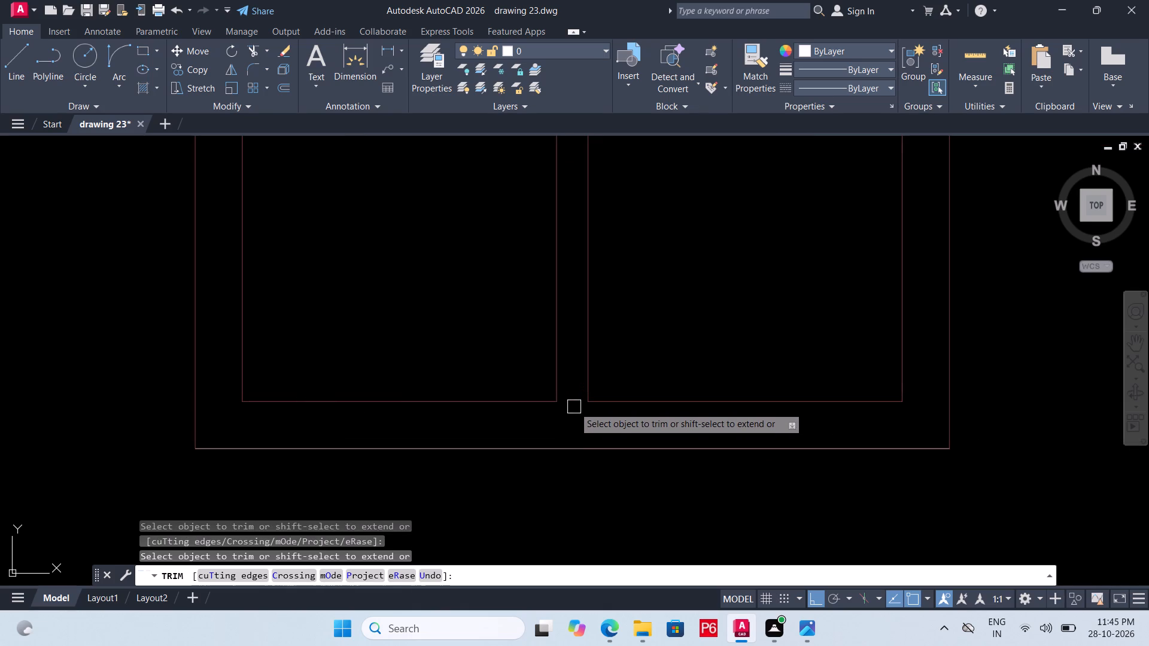
scroll(566, 481, down, 2)
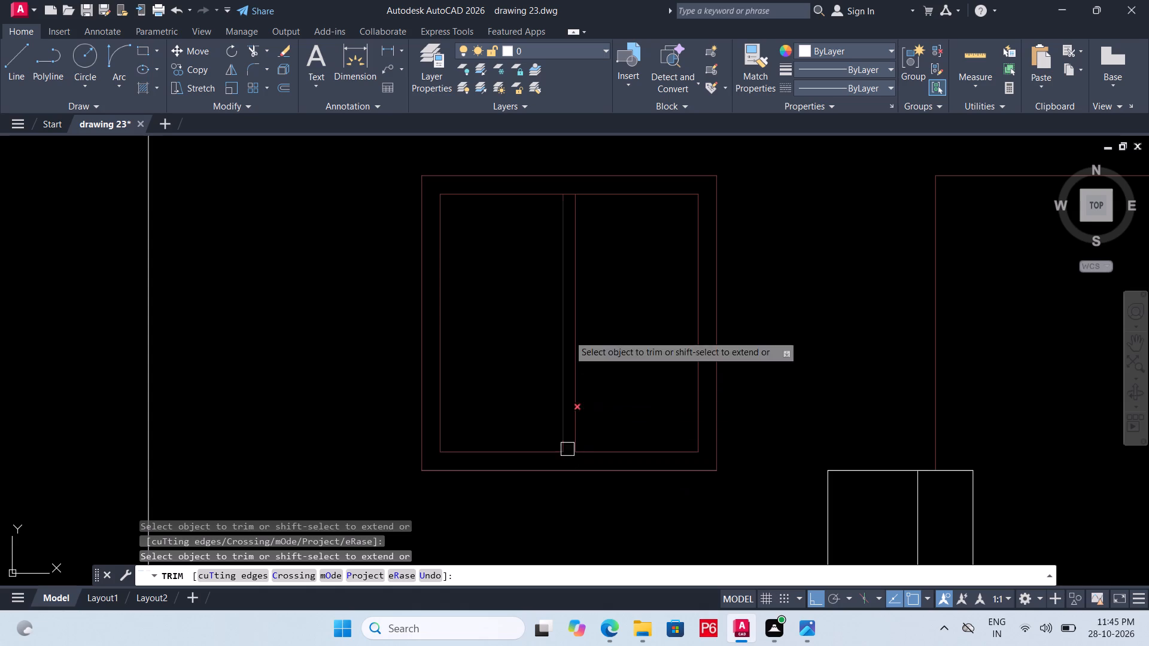
scroll(572, 185, up, 3)
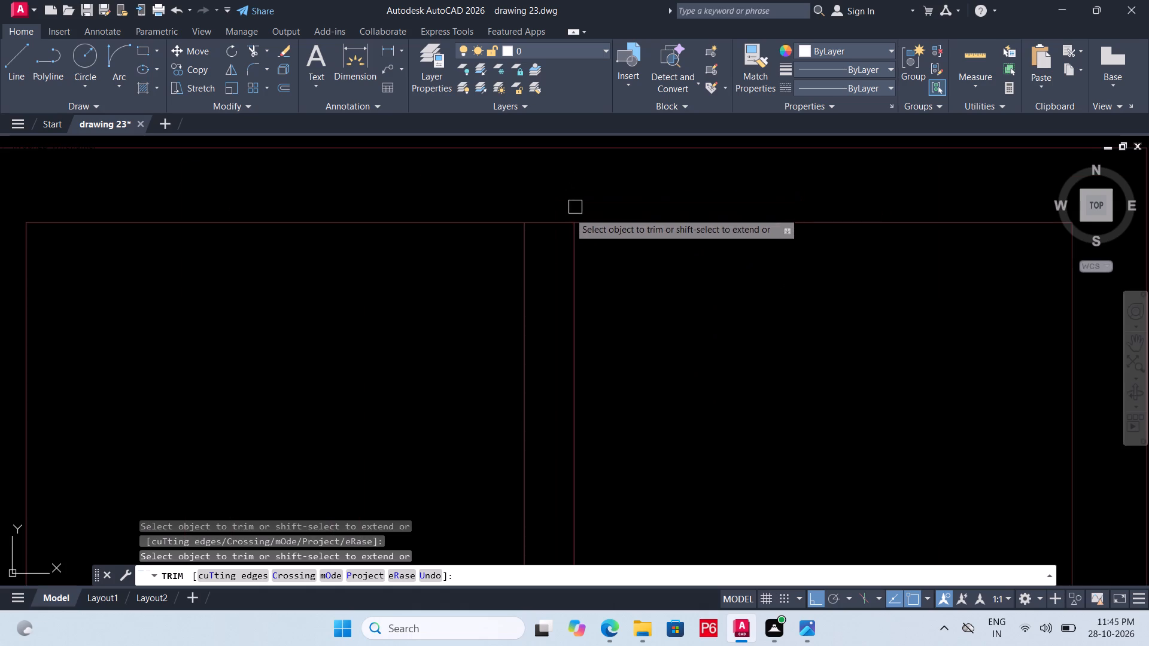
click(551, 224)
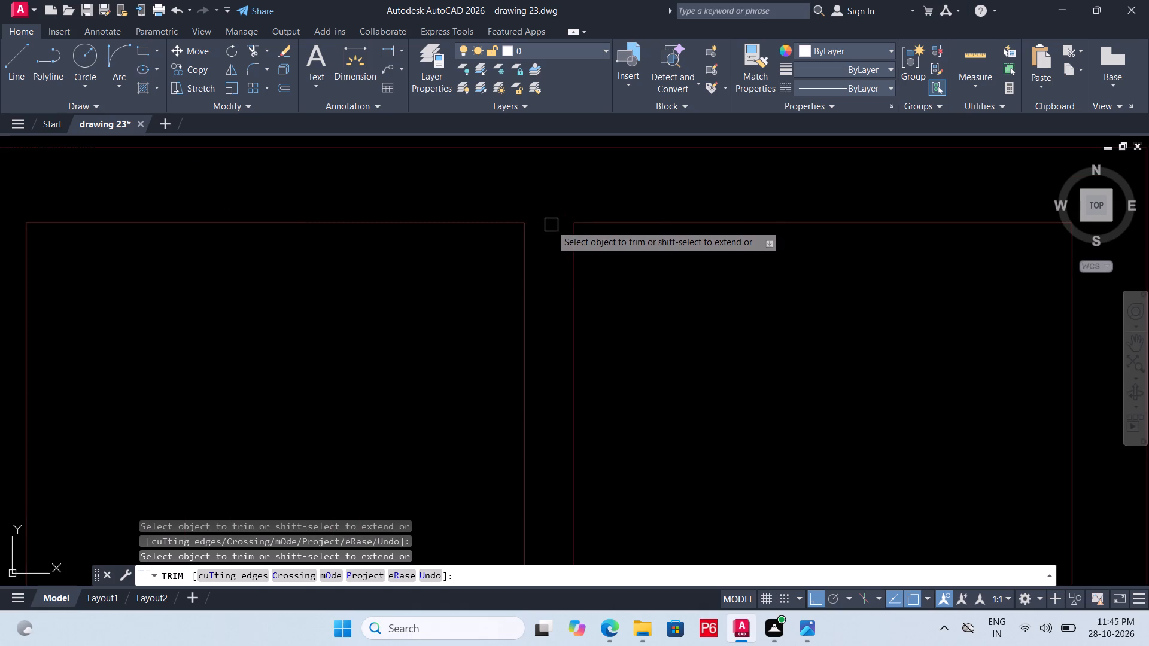
scroll(551, 225, down, 4)
Save the drawing with the left window split into two panes.
key(ctrl+s)
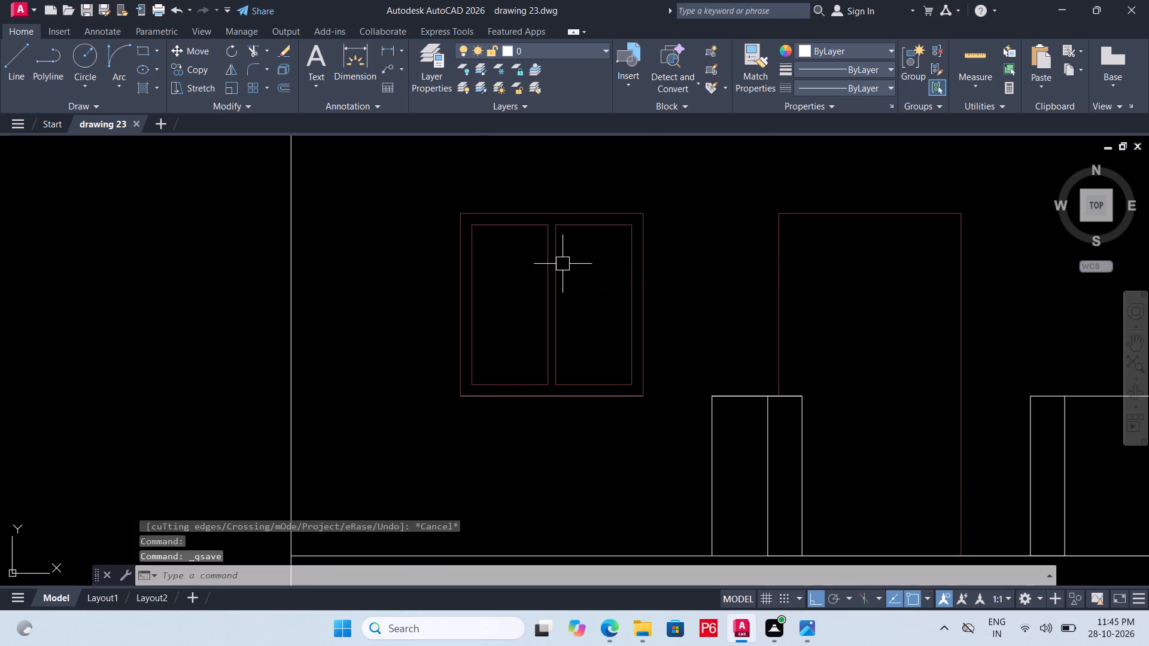
key(ctrl+s)
key(ctrl+s)
key(ctrl+s)
key(ctrl+s)
key(ctrl+s)
key(ctrl+s)
key(ctrl+s)
key(ctrl+s)
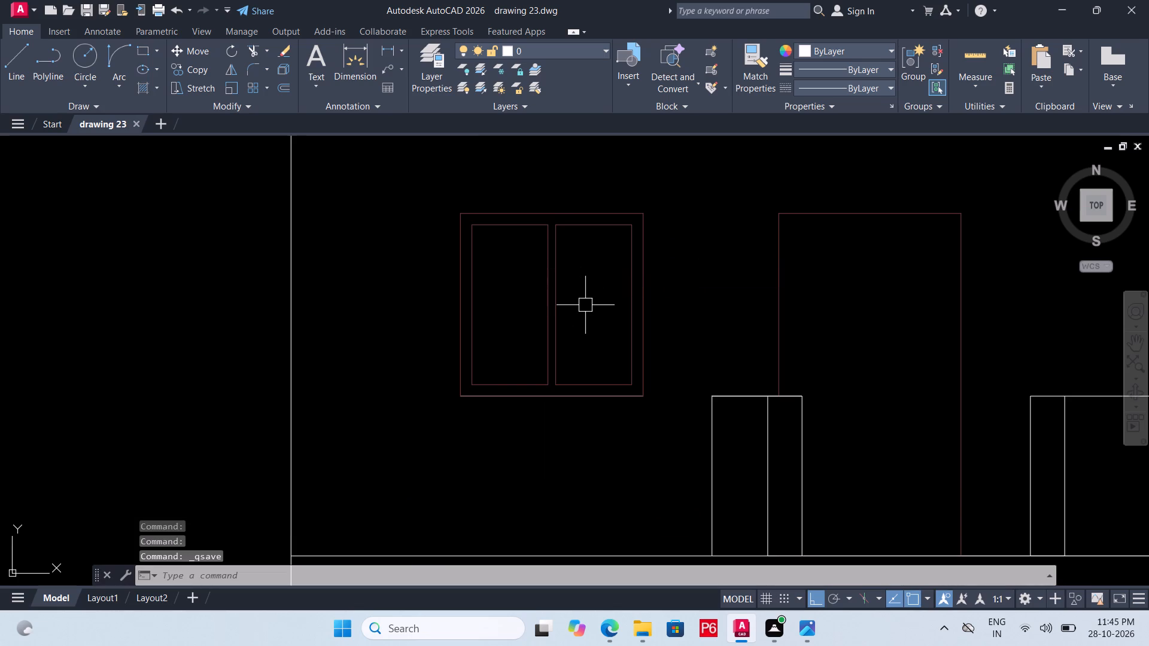
key(ctrl+s)
key(ctrl+s)
key(ctrl+s)
key(ctrl+s)
key(ctrl+s)
key(ctrl+s)
key(ctrl+s)
key(ctrl+s)
key(ctrl+s)
key(ctrl+s)
scroll(579, 318, up, 1)
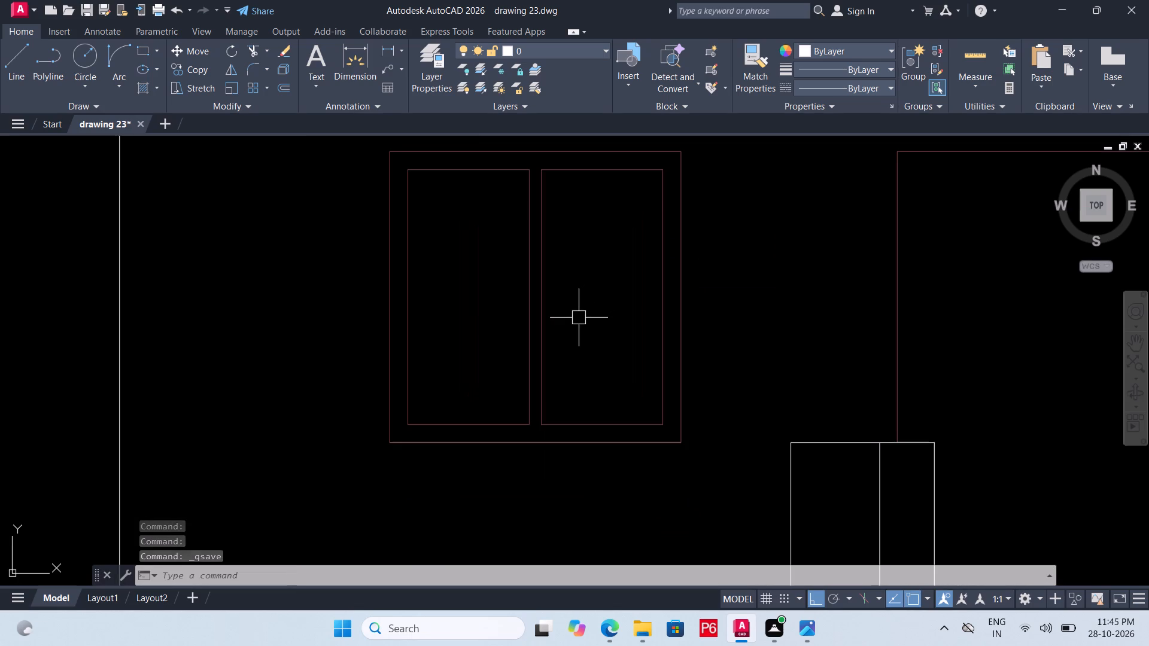
key(ctrl+s)
key(ctrl+s)
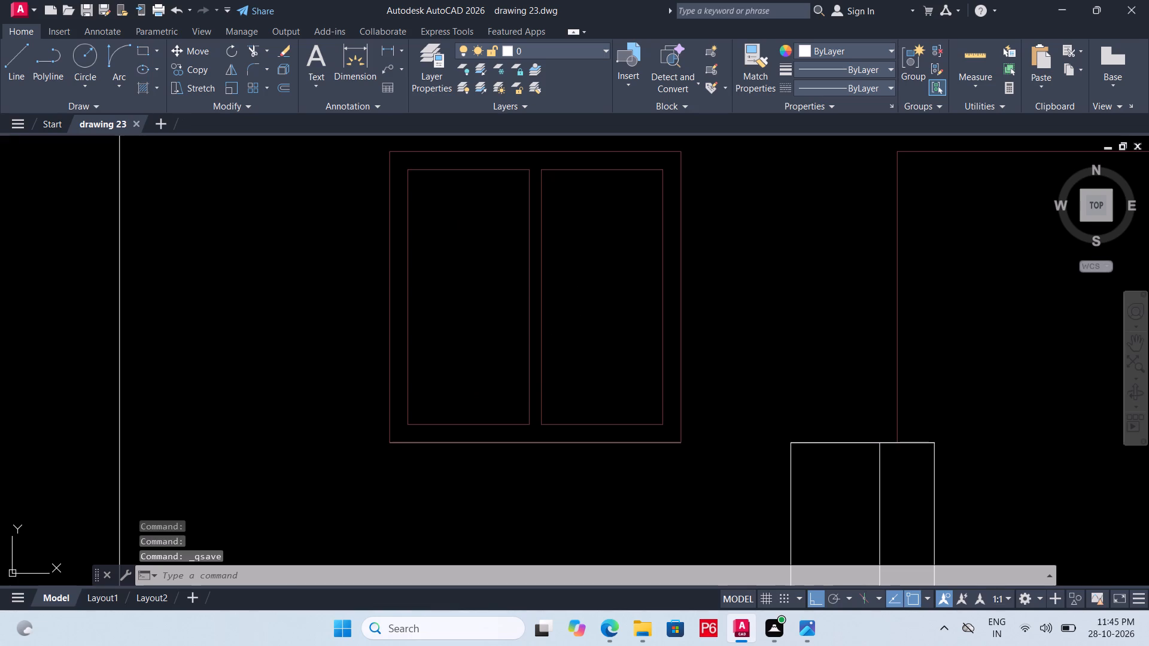
key(ctrl+s)
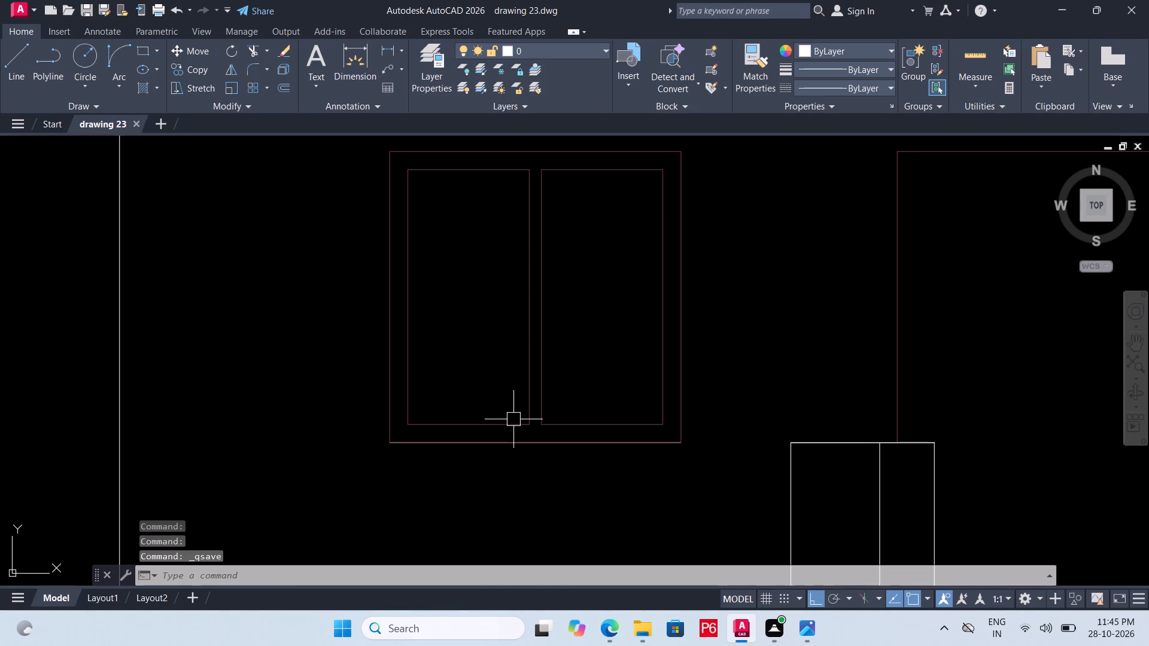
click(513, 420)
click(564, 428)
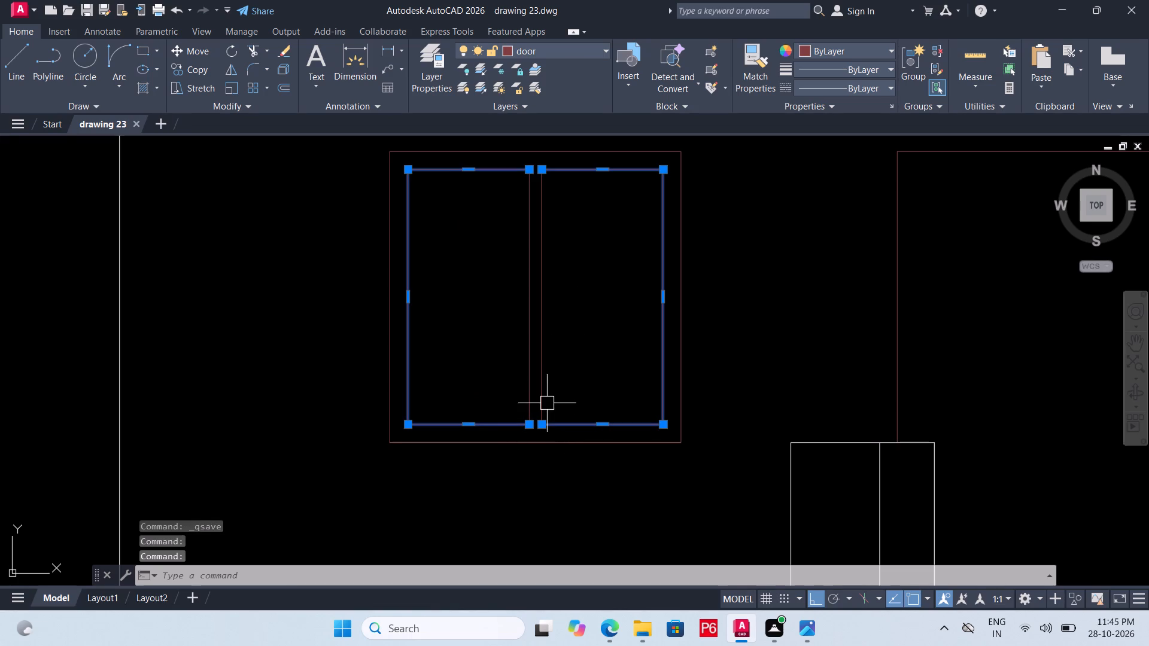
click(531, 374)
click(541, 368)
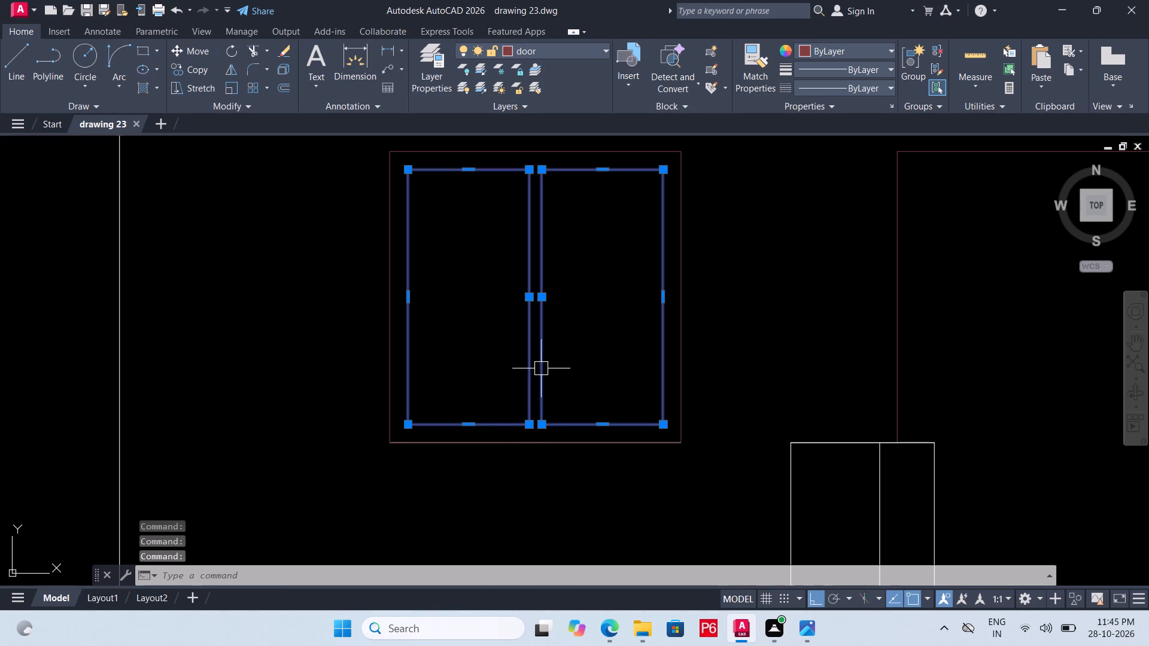
Save the drawing again.
key(ctrl+s)
key(ctrl+s)
key(ctrl+s)
key(ctrl+s)
key(ctrl+s)
key(ctrl+s)
key(ctrl+s)
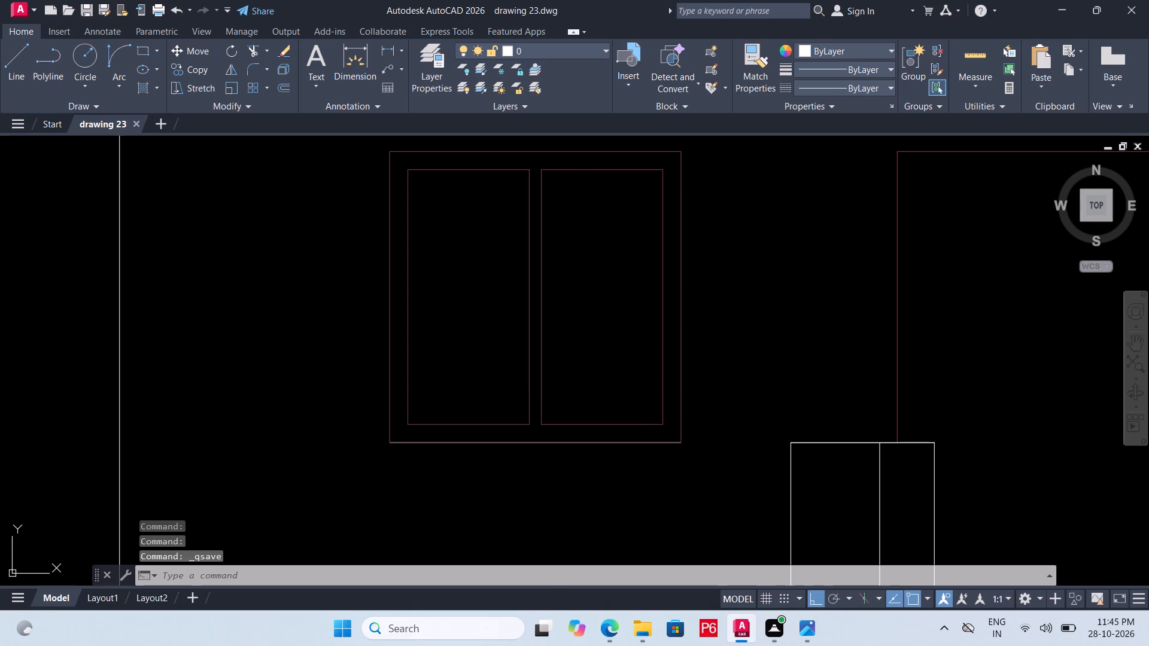
key(ctrl+s)
key(ctrl+s)
Draw a vertical centre line inside the right window's inner frame, from its bottom edge to its top edge.
scroll(431, 423, down, 3)
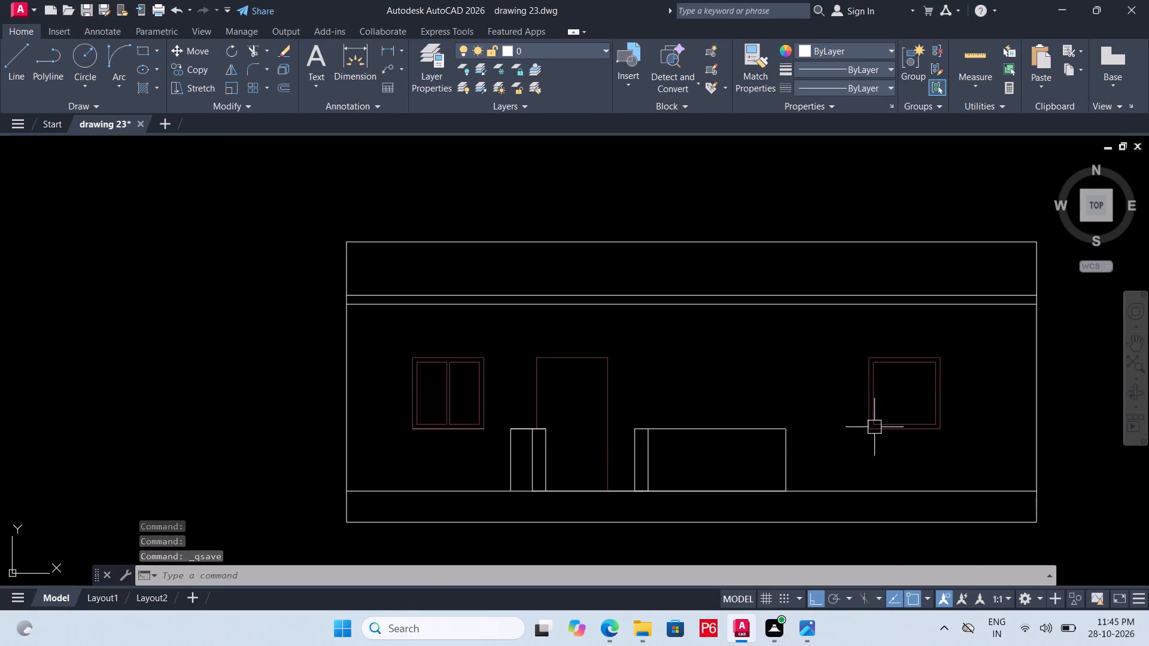
scroll(949, 419, up, 2)
key(l)
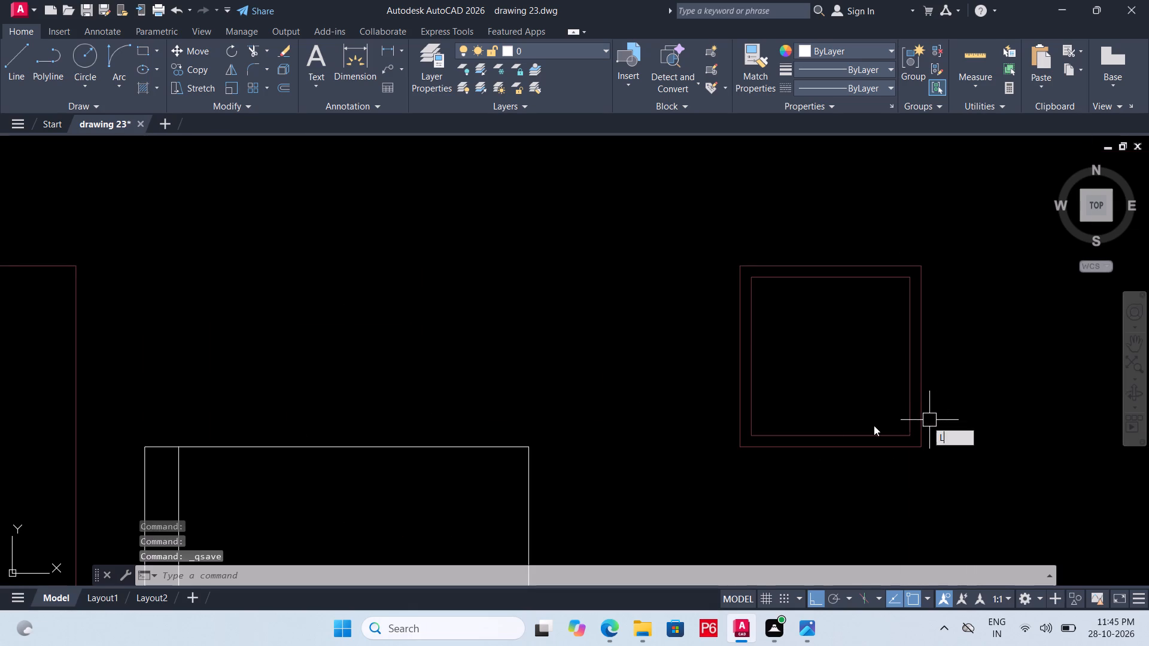
key(space)
click(833, 435)
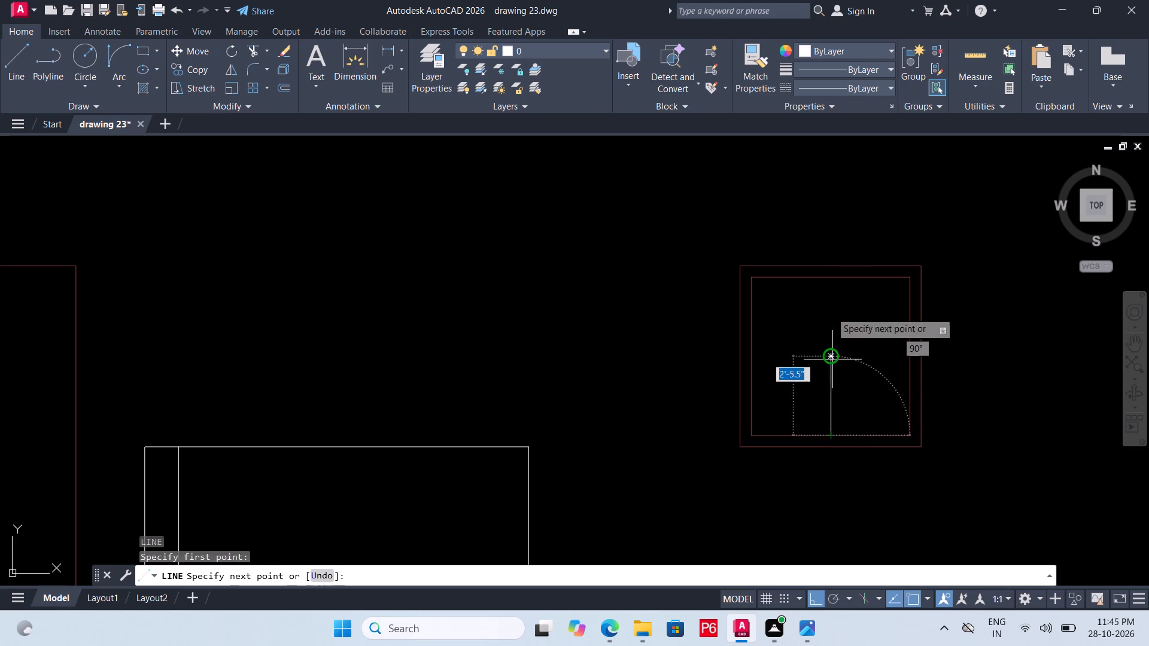
click(831, 274)
key(space)
Move the right window's centre line to the door layer.
click(828, 294)
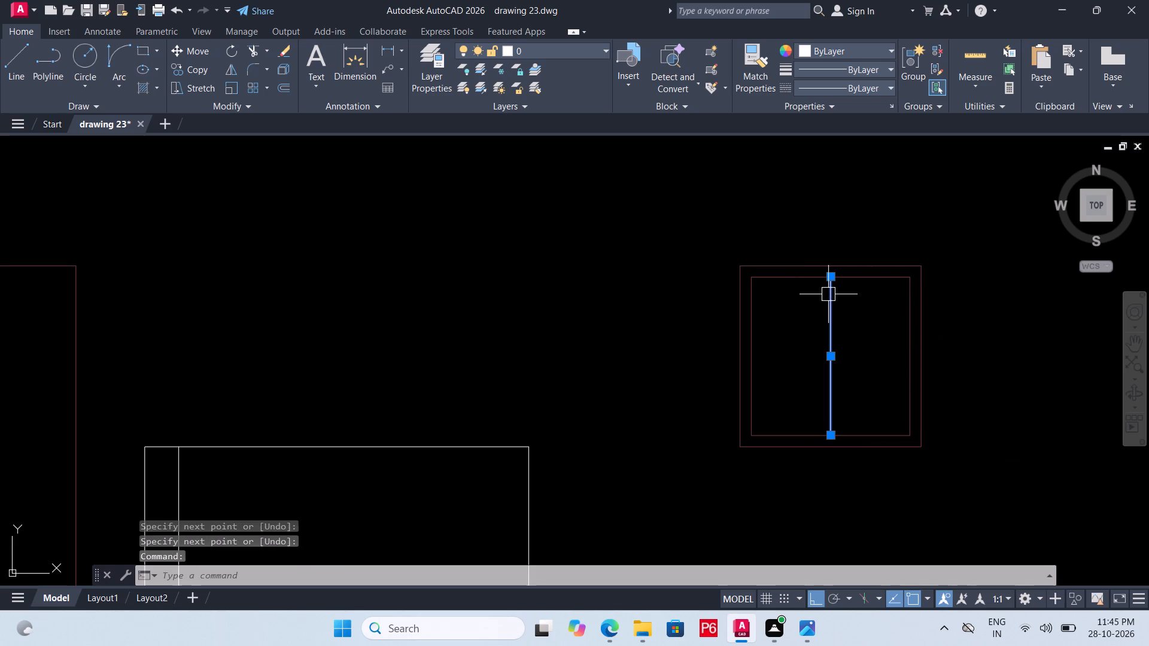
click(550, 47)
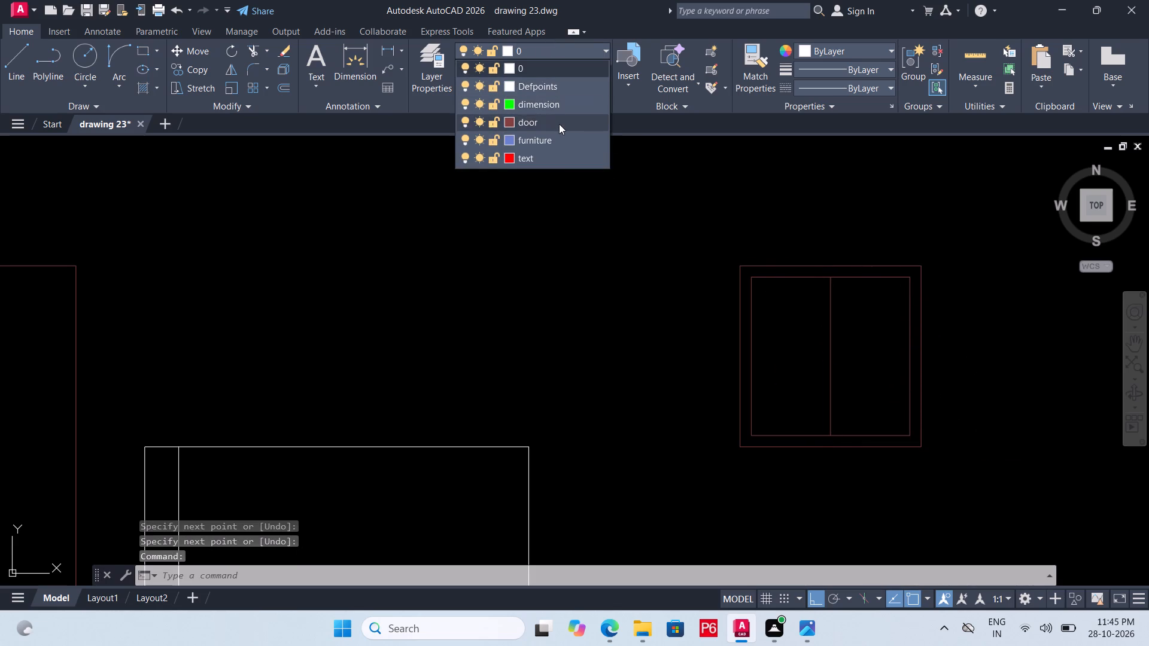
click(559, 125)
key(Escape)
Offset the right window's centre line 1" to both sides and save the drawing.
click(816, 331)
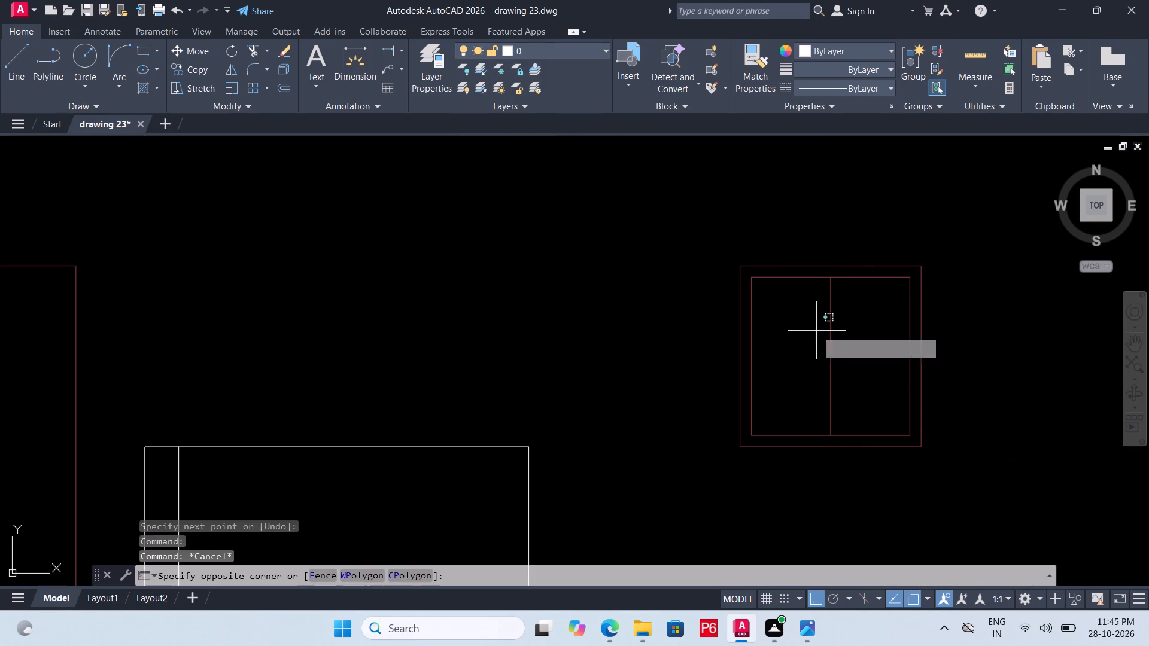
click(829, 337)
click(829, 337)
click(829, 337)
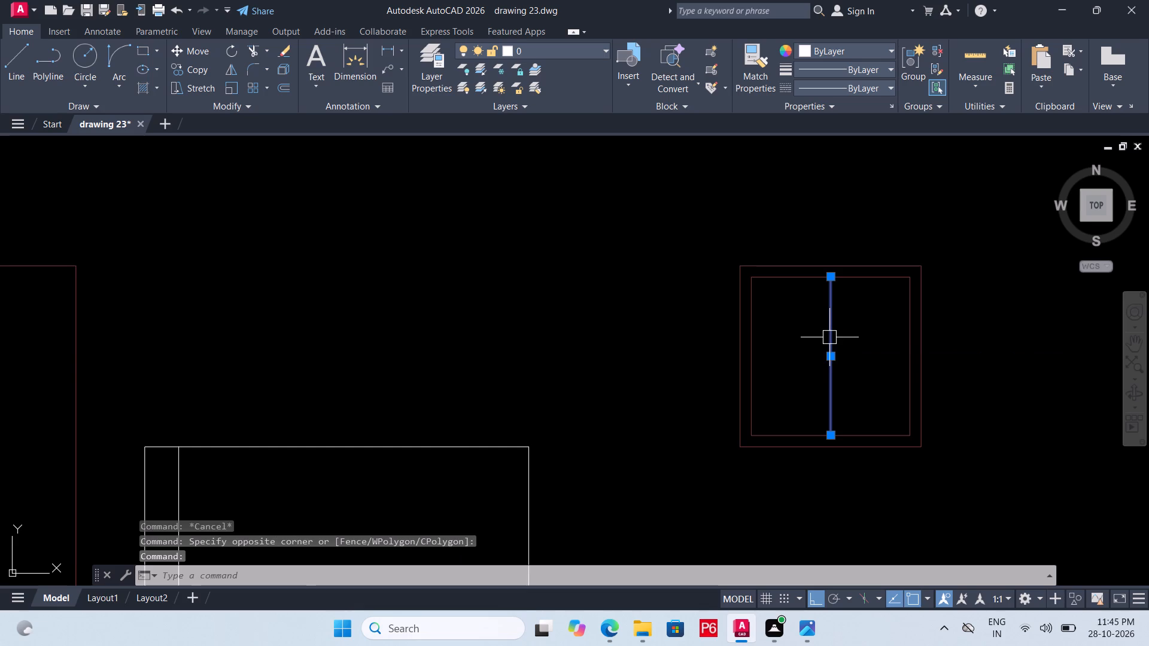
key(o)
key(Return)
key(1)
key(shift+quotedbl)
key(Return)
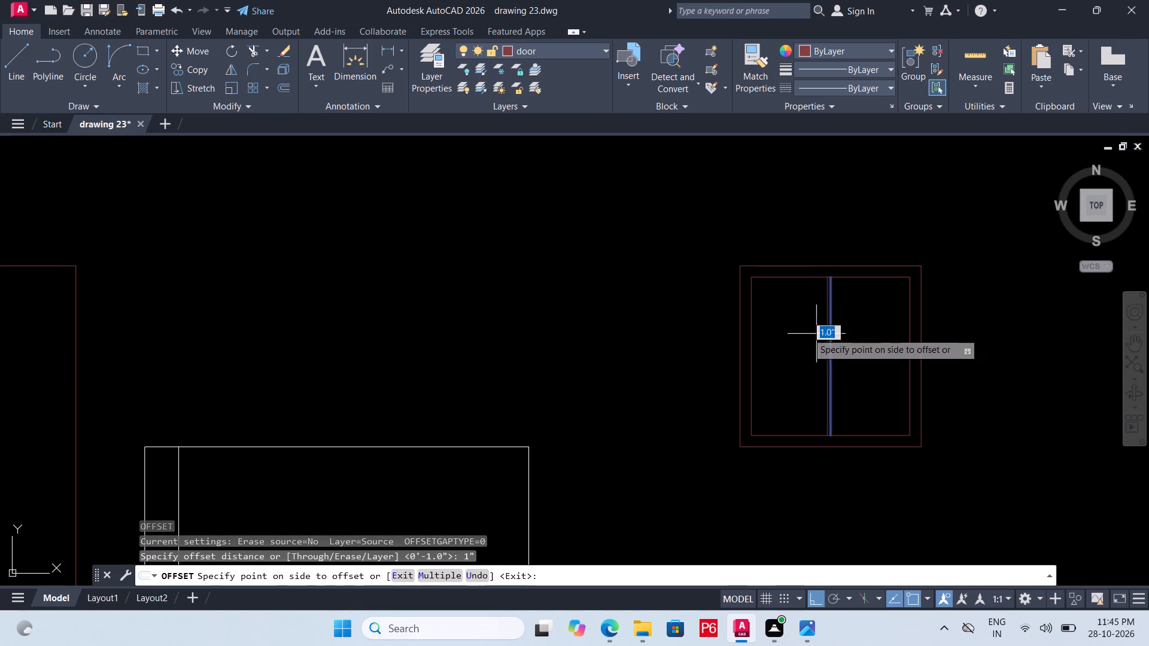
click(797, 333)
scroll(840, 327, up, 2)
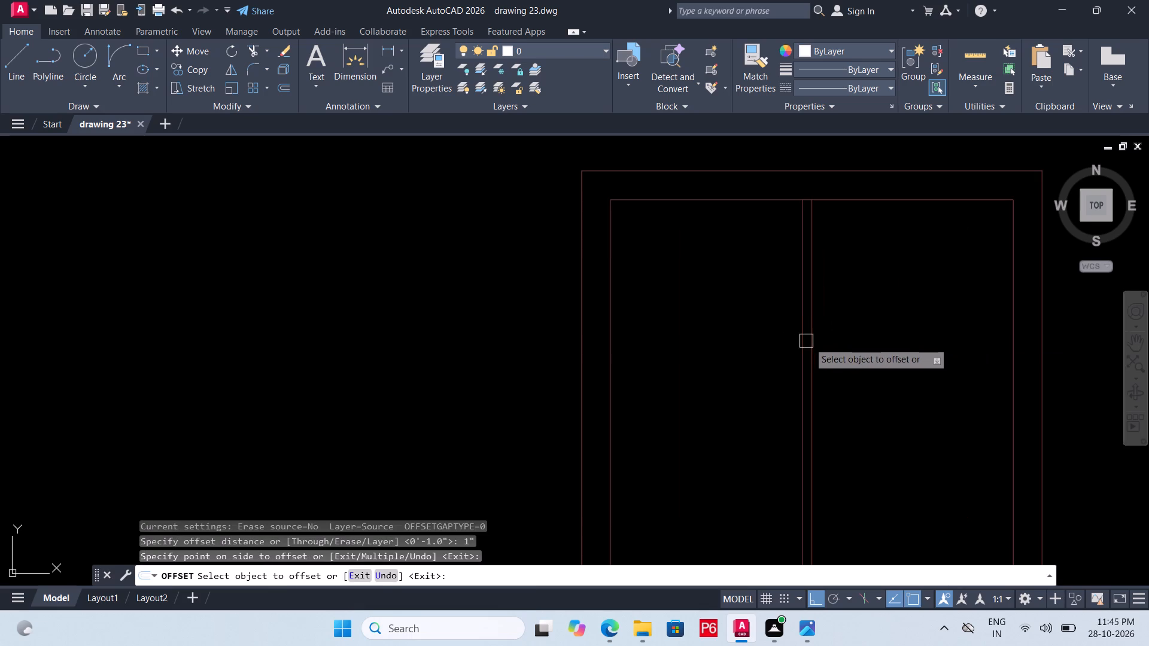
click(814, 344)
click(844, 343)
key(ctrl+s)
key(ctrl+s)
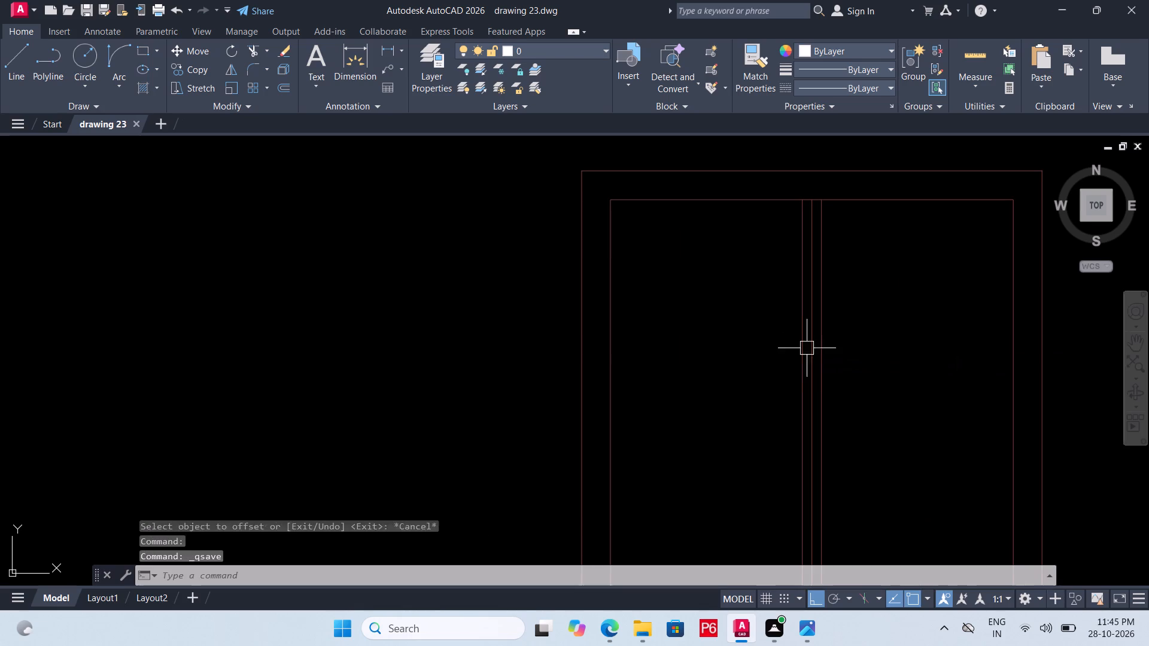
Delete the original centre line between the two offset lines in the right window.
click(814, 354)
key(Delete)
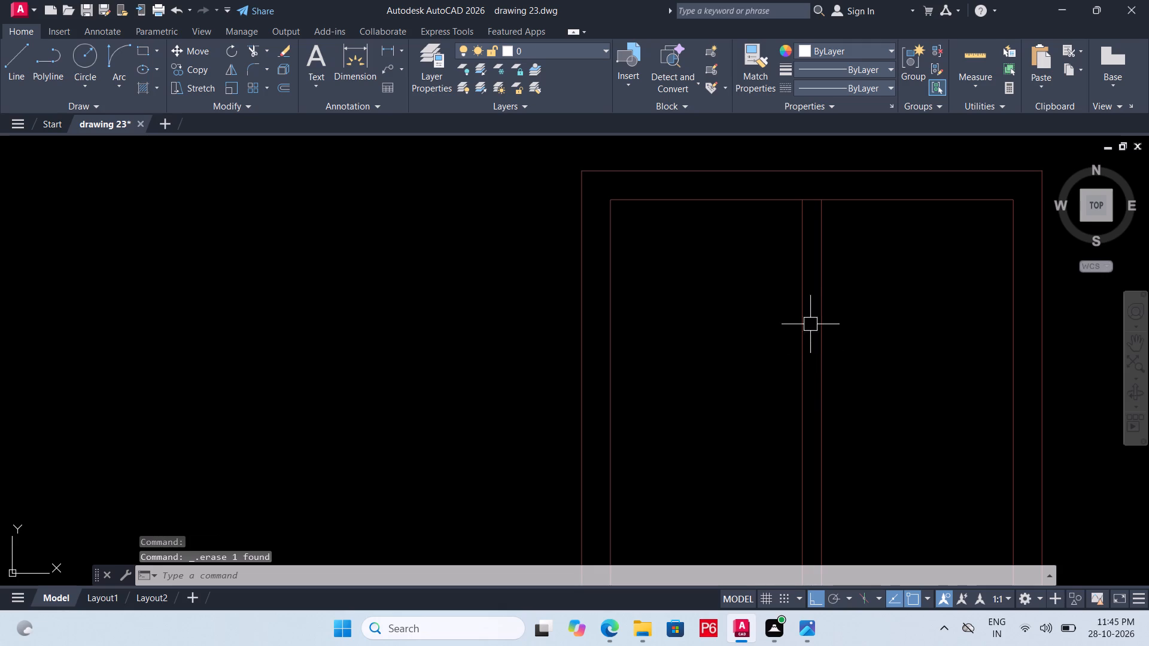
Trim the right window's inner frame between the two mullion lines at the top and bottom edges.
text(TR)
key(space)
key(space)
click(812, 200)
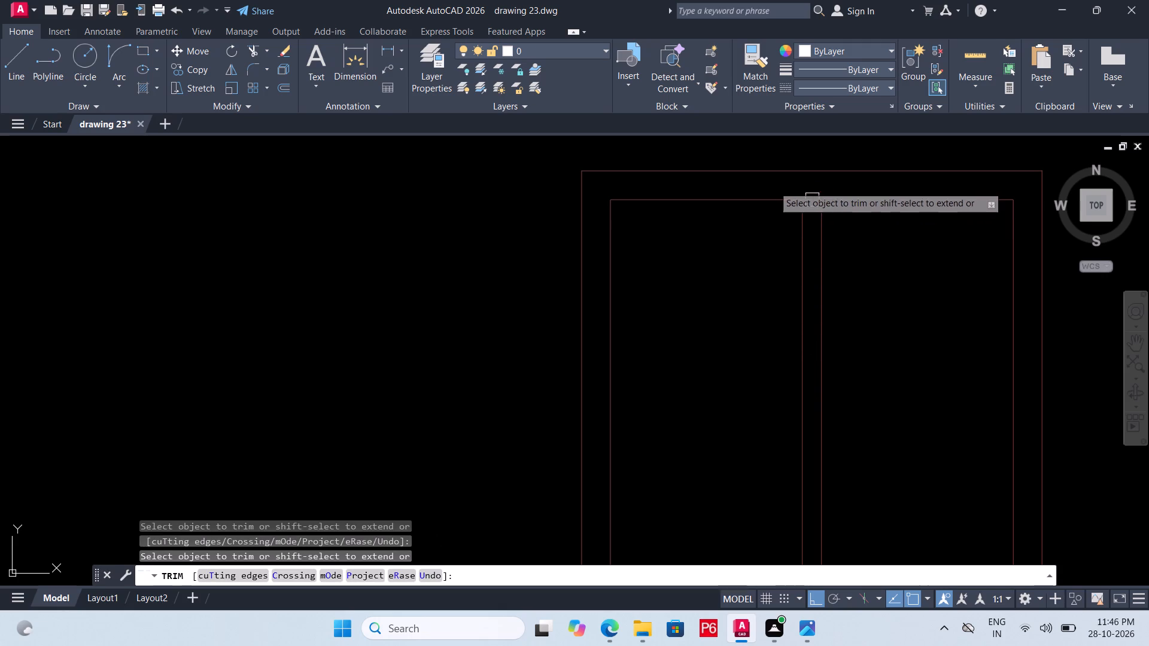
scroll(751, 186, down, 2)
scroll(768, 342, up, 4)
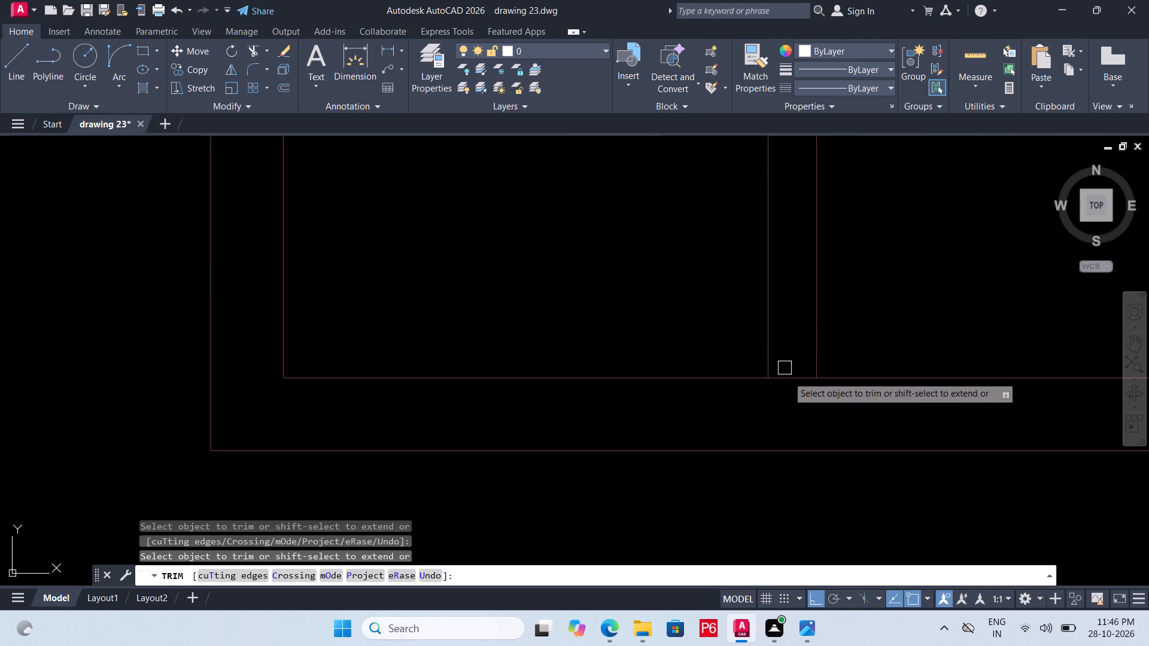
click(789, 379)
scroll(788, 398, down, 2)
Save the drawing with the right window split into two panes.
key(ctrl+s)
key(ctrl+s)
key(ctrl+s)
ctrl+scroll(791, 408, down, 1)
key(ctrl+s)
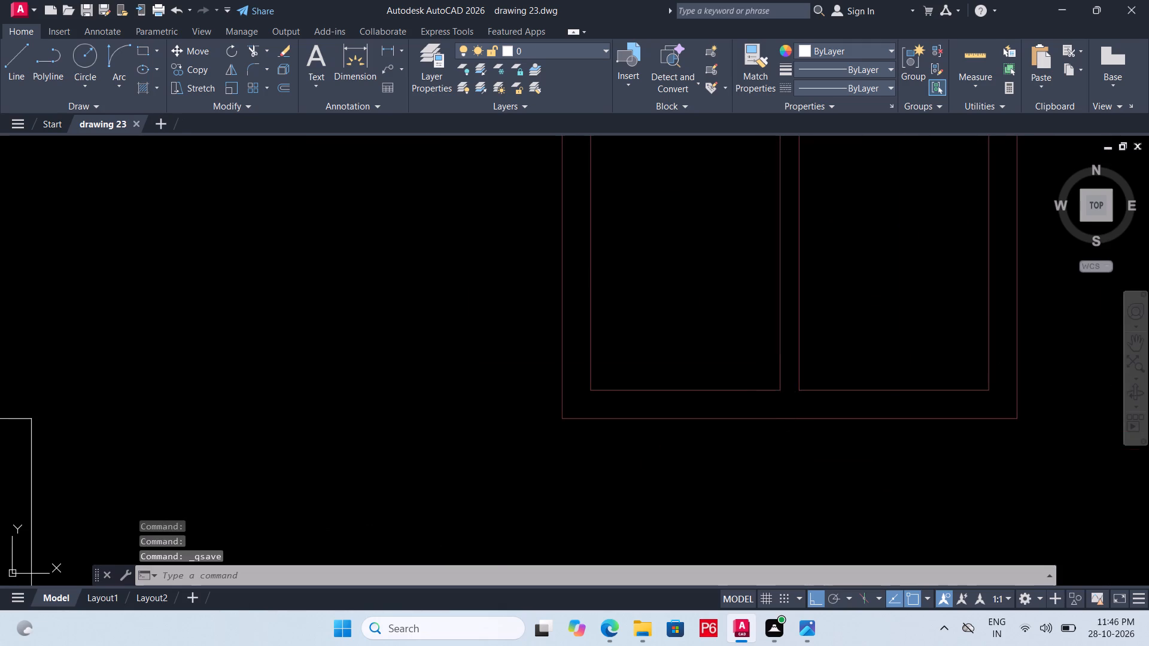
ctrl+scroll(798, 421, down, 1)
key(ctrl+s)
key(ctrl+s)
key(ctrl+s)
key(ctrl+s)
ctrl+scroll(846, 432, down, 1)
key(ctrl+s)
scroll(637, 433, down, 1)
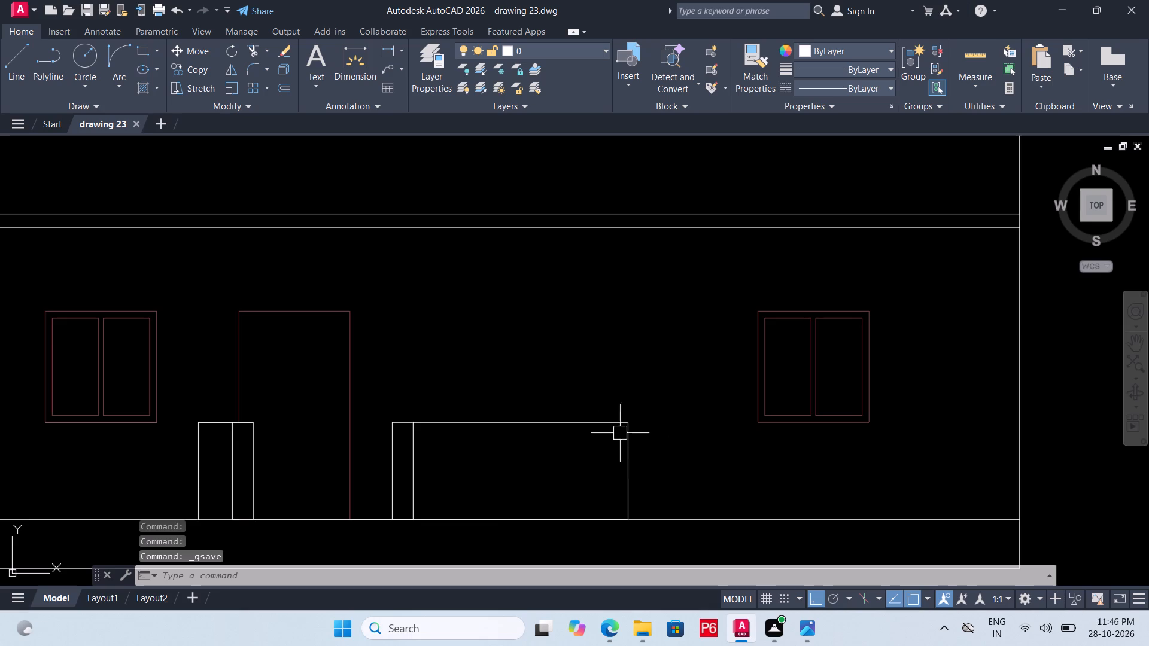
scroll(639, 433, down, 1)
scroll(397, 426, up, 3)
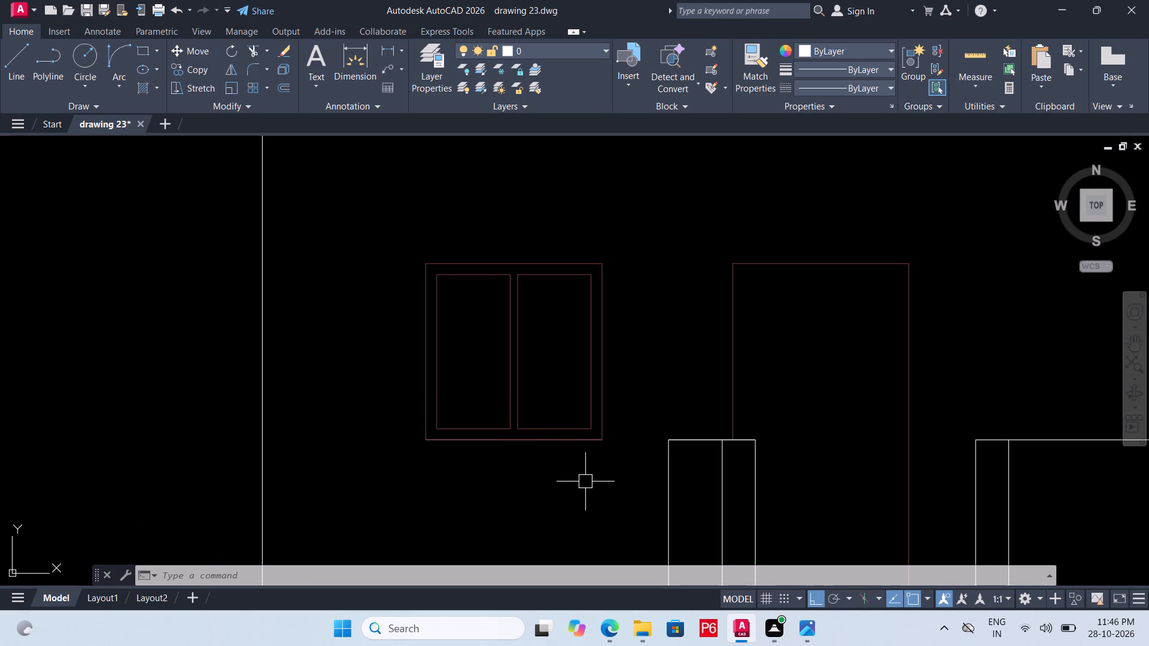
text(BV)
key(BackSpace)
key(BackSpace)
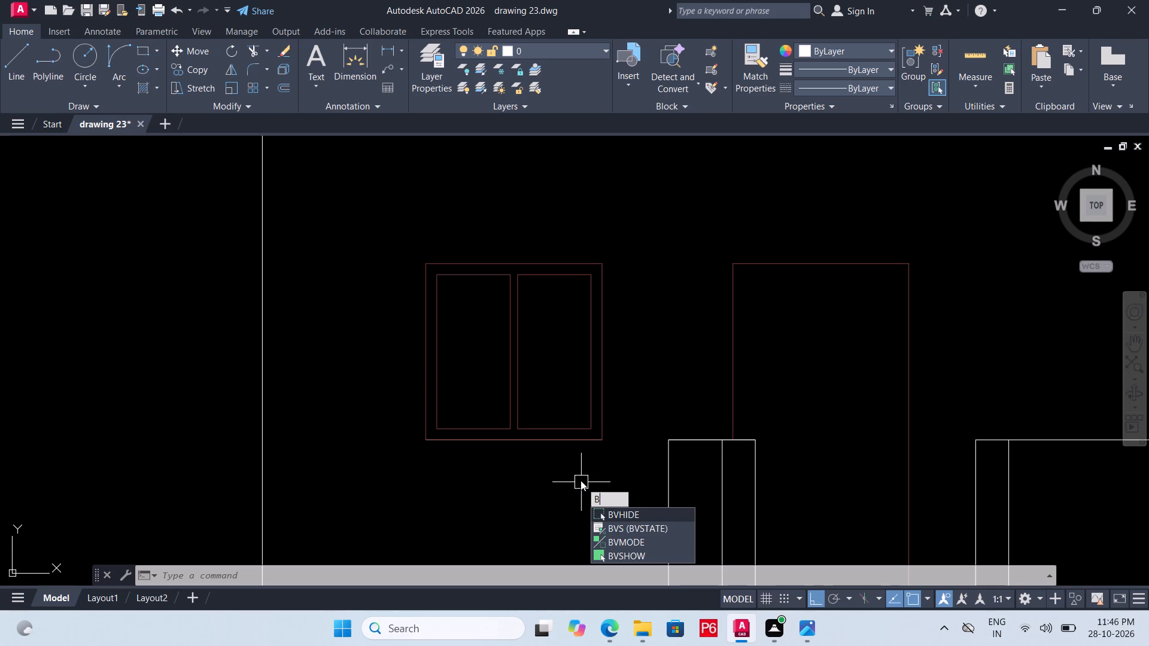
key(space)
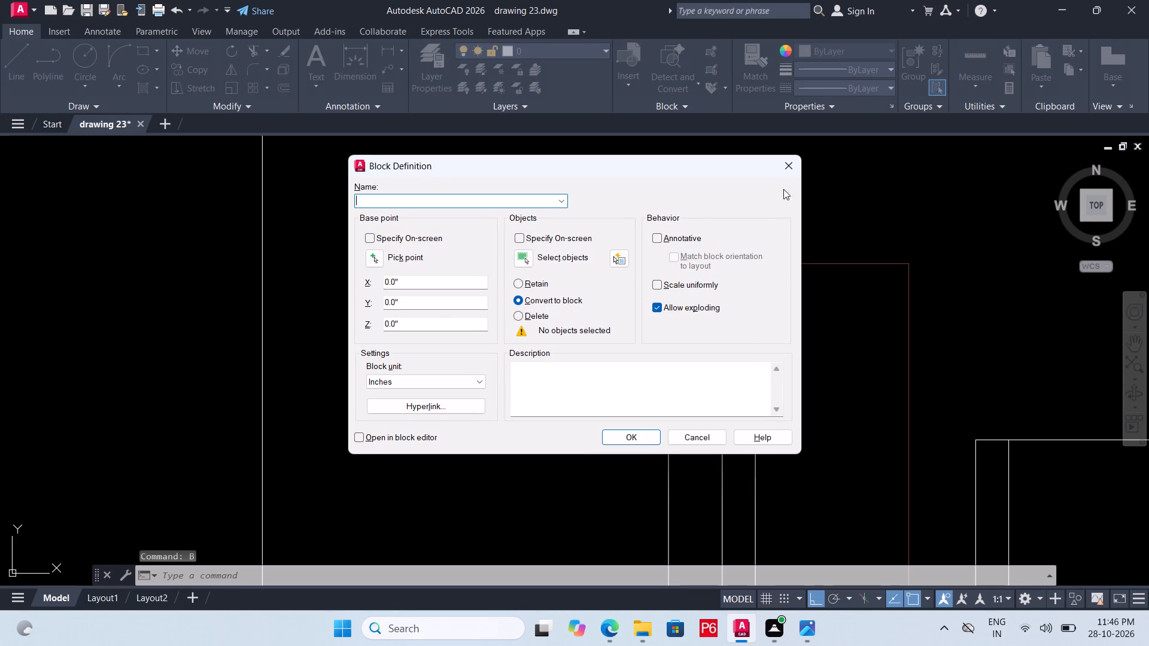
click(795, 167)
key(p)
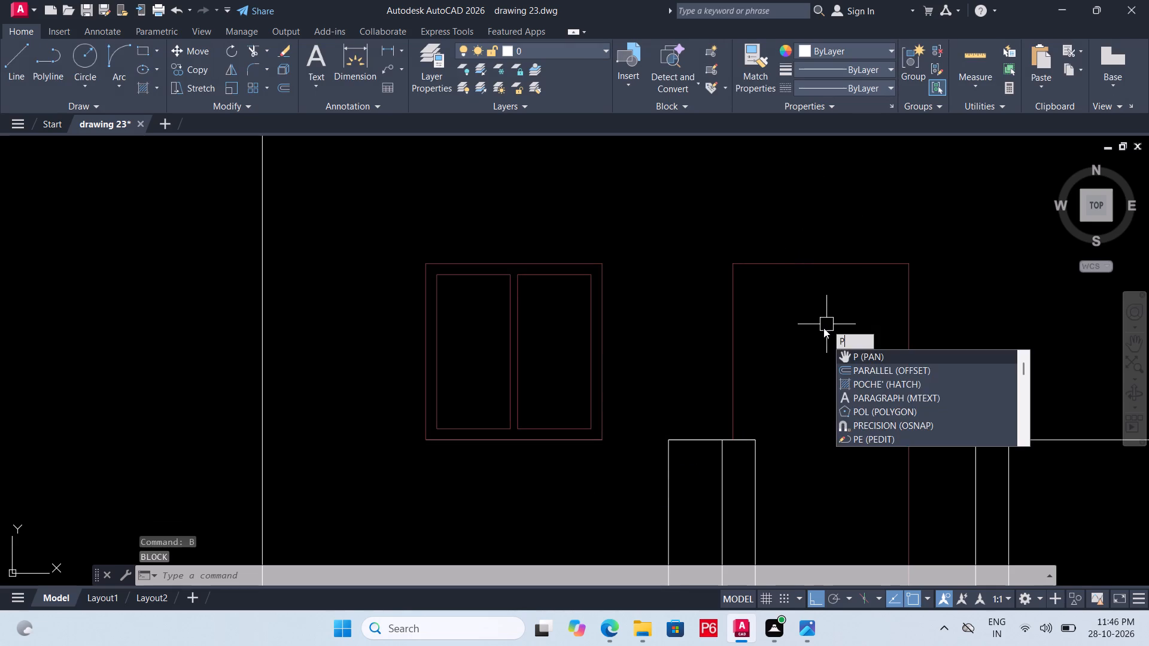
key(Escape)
Save the drawing again.
key(ctrl+s)
key(ctrl+s)
key(ctrl+s)
key(ctrl+s)
key(ctrl+s)
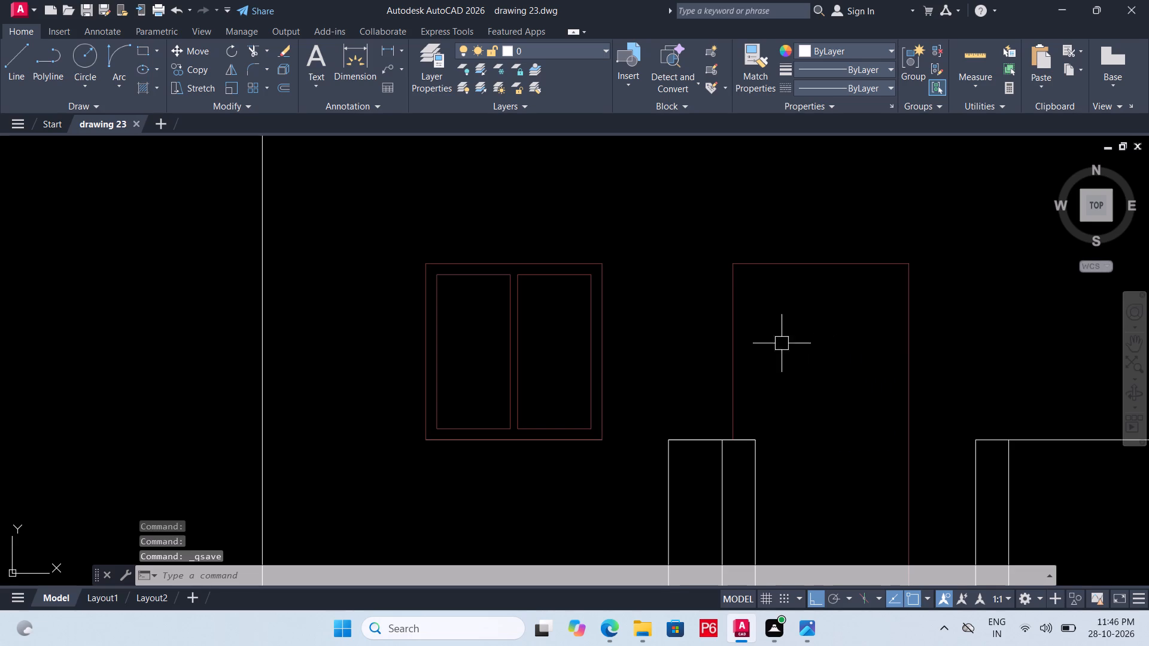
key(ctrl+s)
key(ctrl+s)
Offset the door outline 3" inward to form the door frame and save the drawing.
ctrl+scroll(679, 349, down, 1)
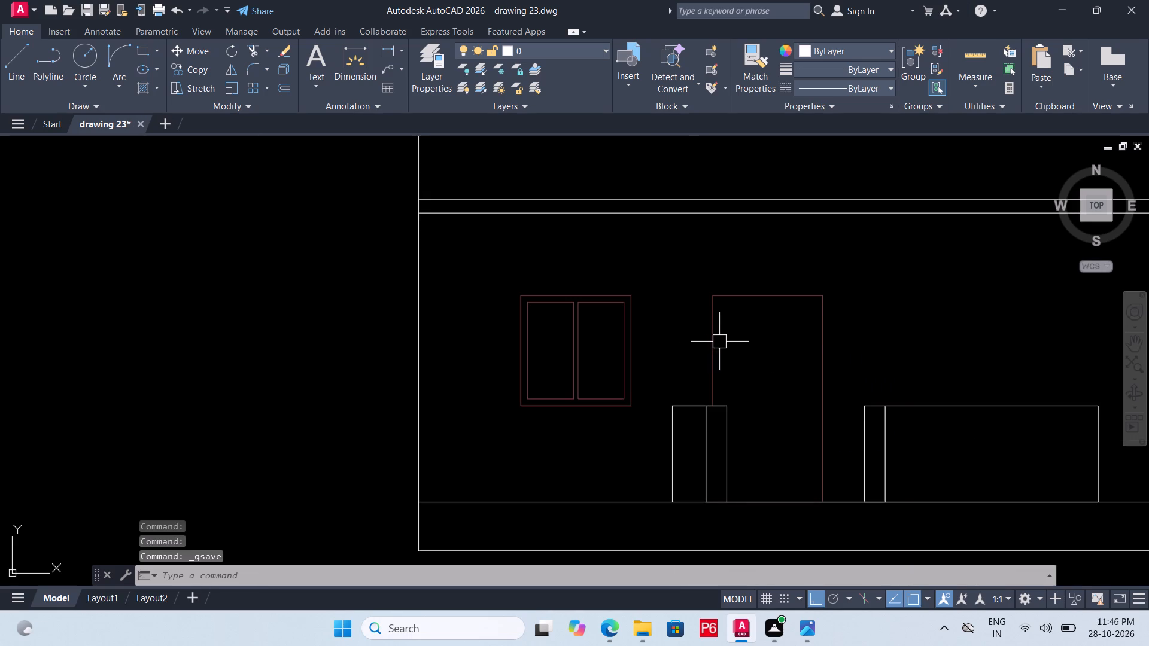
click(710, 345)
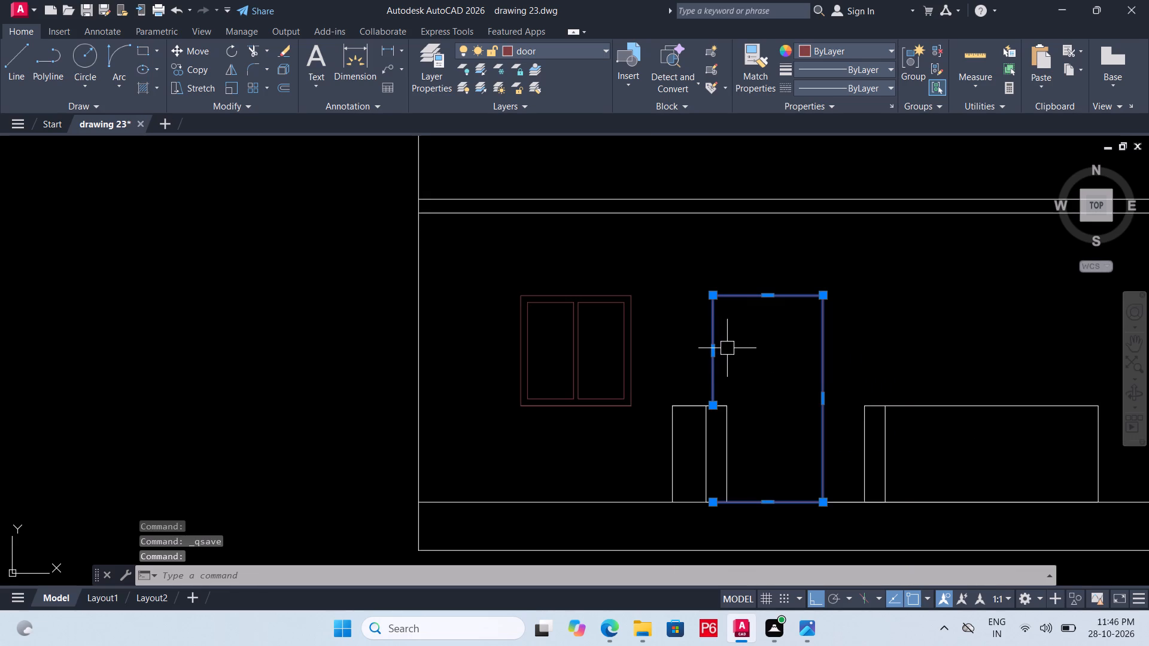
key(o)
key(Return)
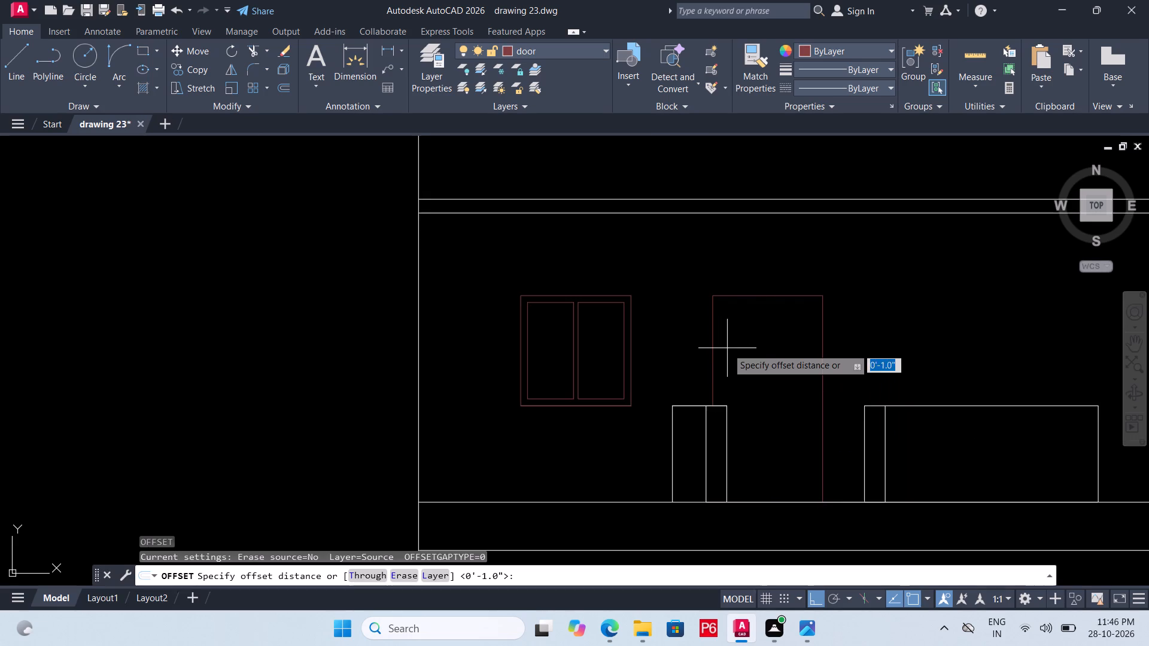
text(3")
key(Return)
click(746, 345)
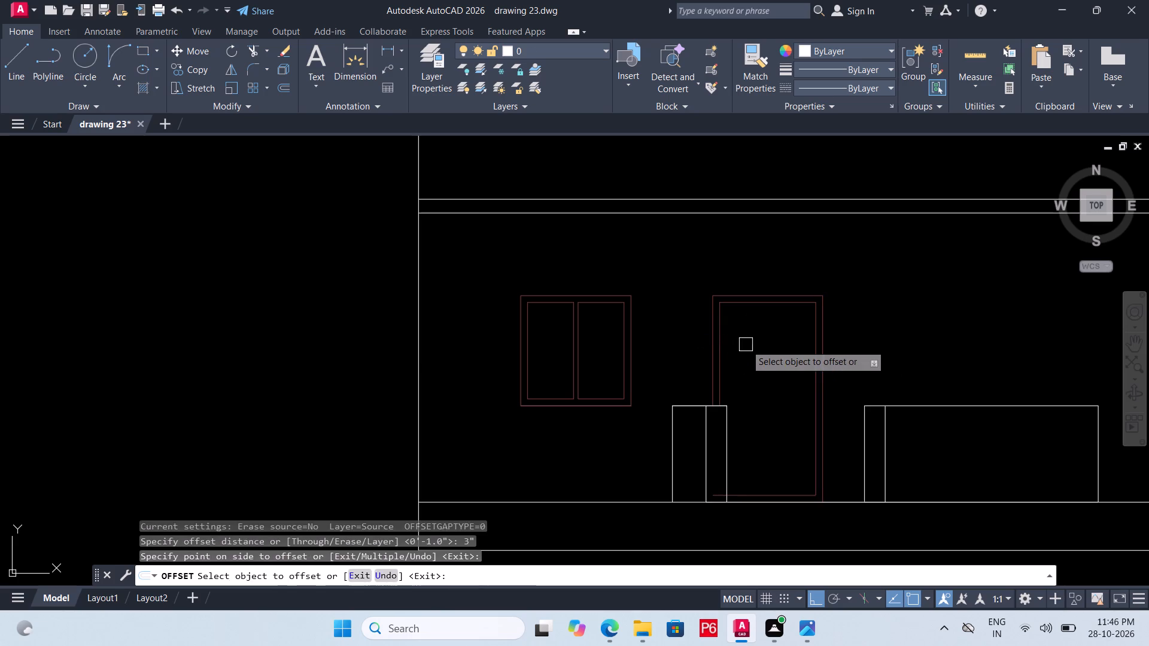
key(ctrl+s)
key(ctrl+s)
key(ctrl+s)
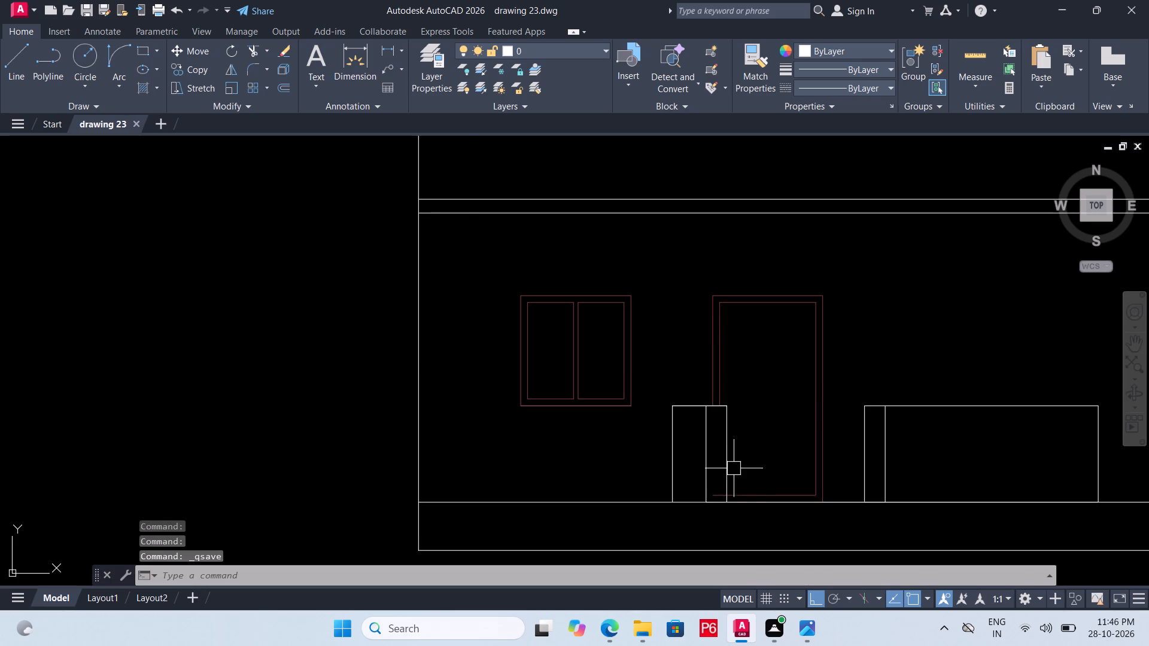
Trim the bottom line of the door's inner frame where it crosses the low wall beside the door.
scroll(727, 508, up, 3)
text(TR)
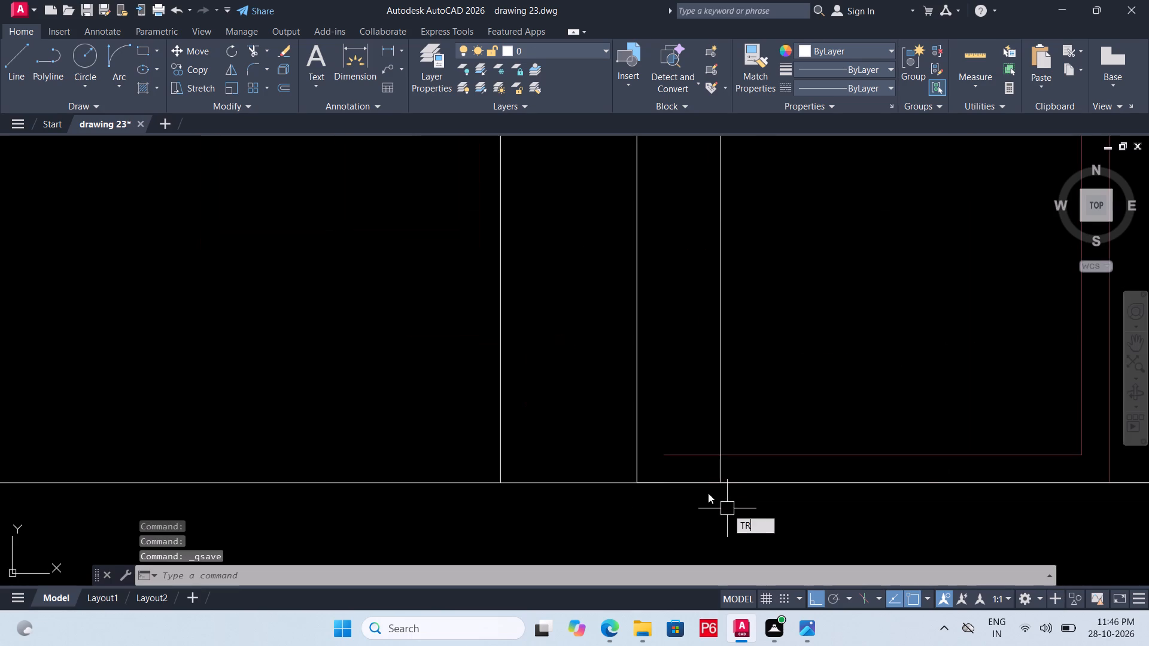
key(space)
key(space)
click(699, 457)
scroll(678, 480, down, 2)
Save the drawing with the trimmed door frame.
key(ctrl+s)
key(ctrl+s)
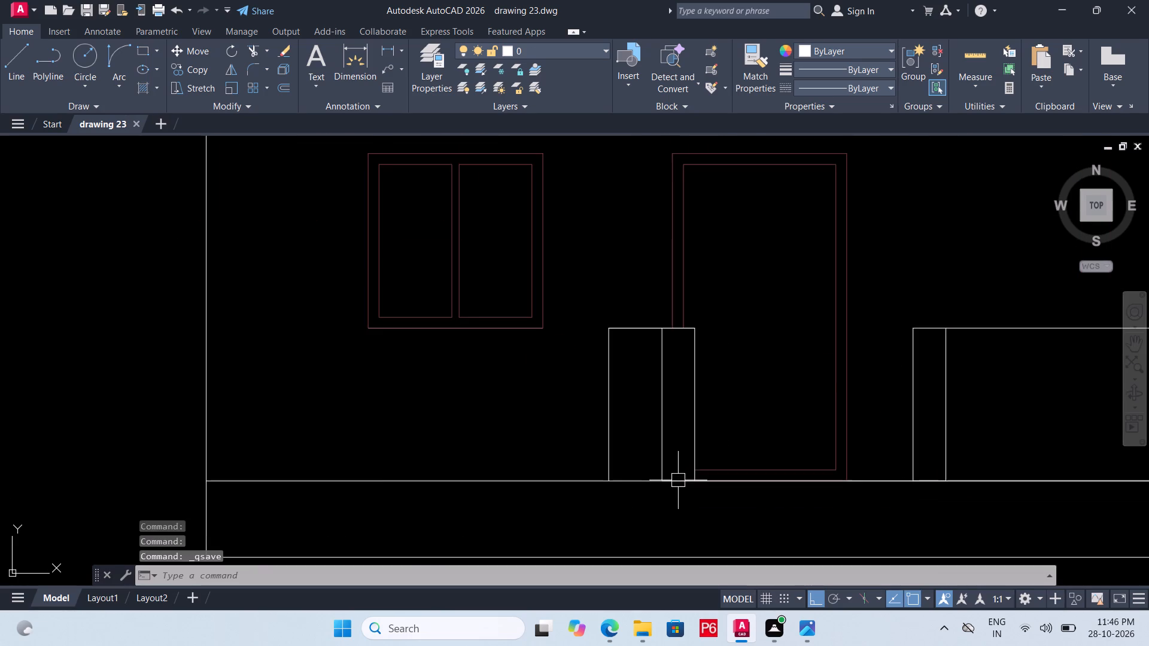
key(ctrl+s)
ctrl+scroll(678, 480, down, 1)
key(ctrl+s)
key(ctrl+s)
key(ctrl+s)
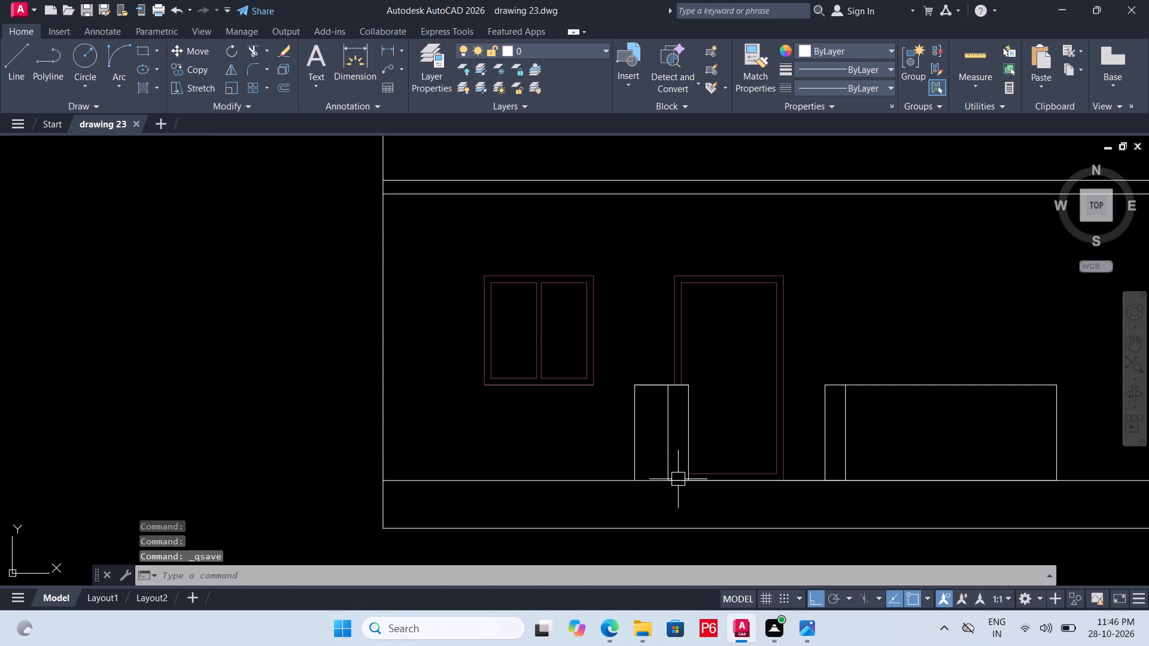
Examine the left window's frame and mullion and the overall front elevation.
scroll(517, 438, down, 2)
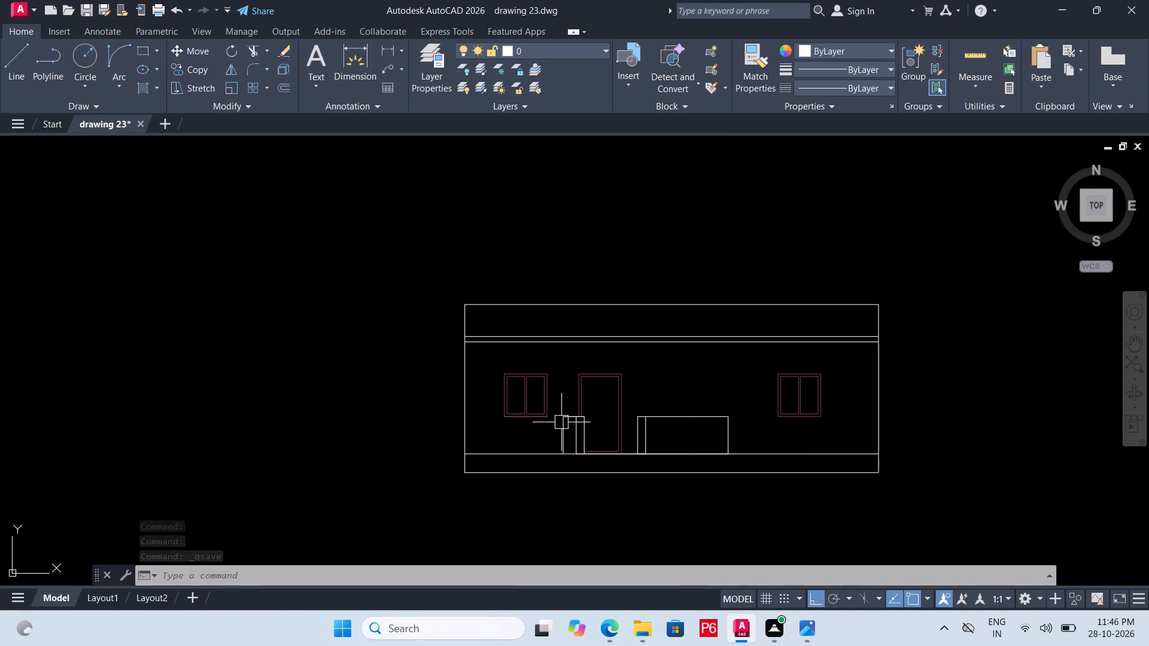
scroll(547, 410, up, 3)
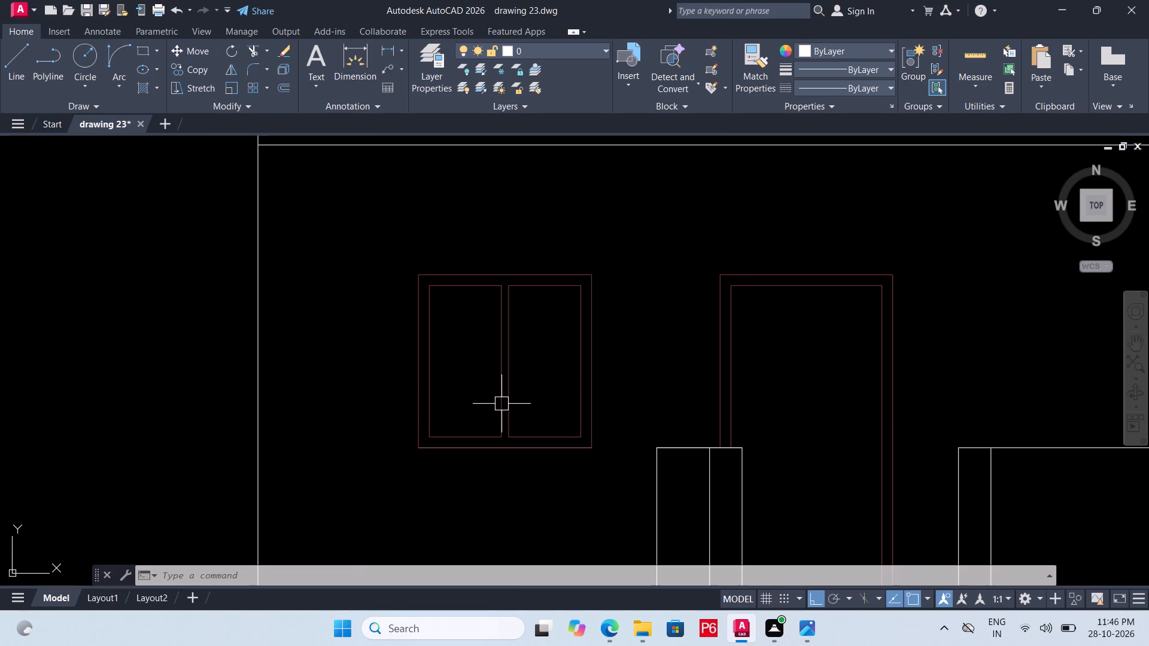
scroll(501, 404, up, 1)
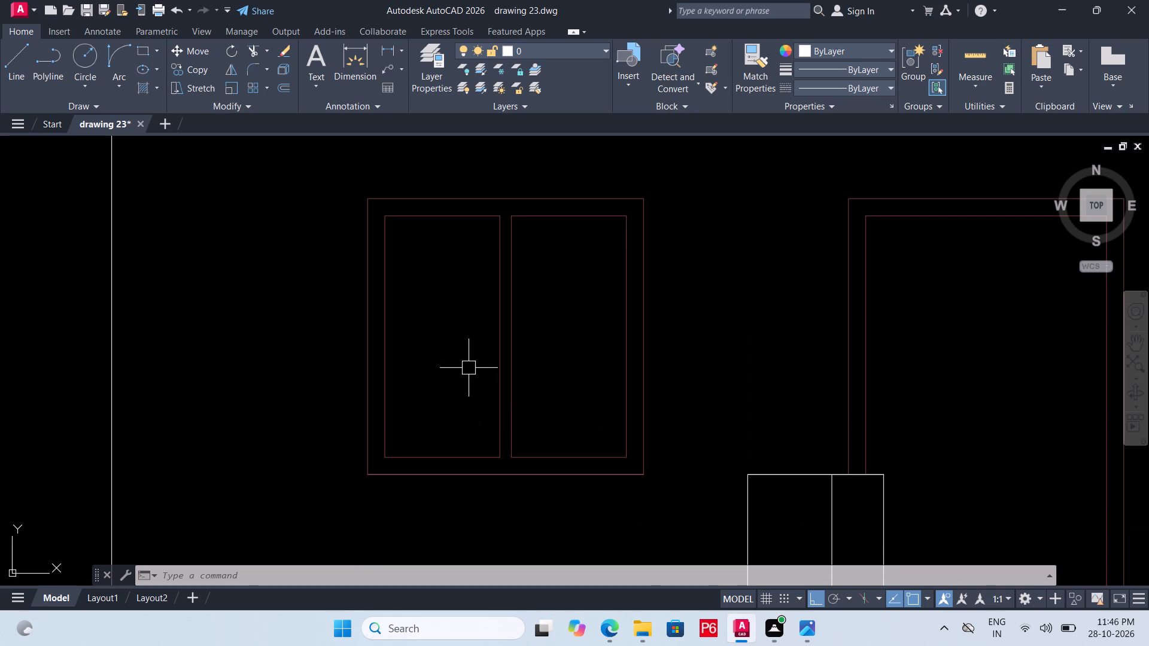
scroll(382, 392, up, 1)
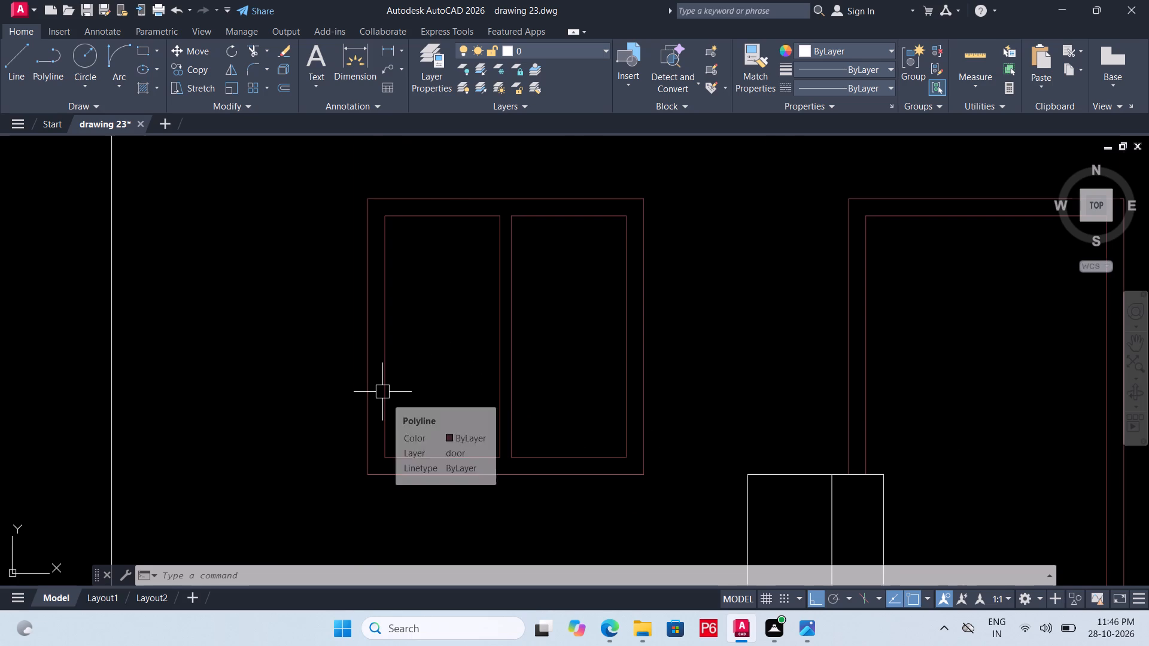
scroll(423, 459, down, 2)
scroll(439, 380, down, 3)
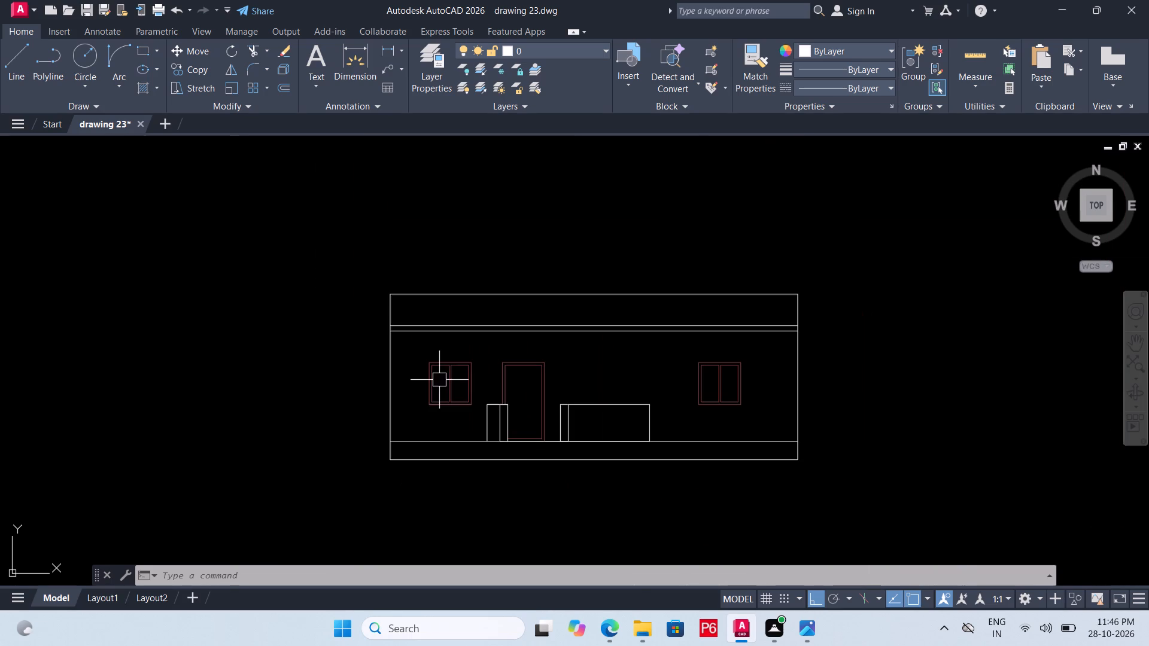
Save the drawing with the detailed front elevation.
key(ctrl+s)
key(ctrl+s)
key(ctrl+s)
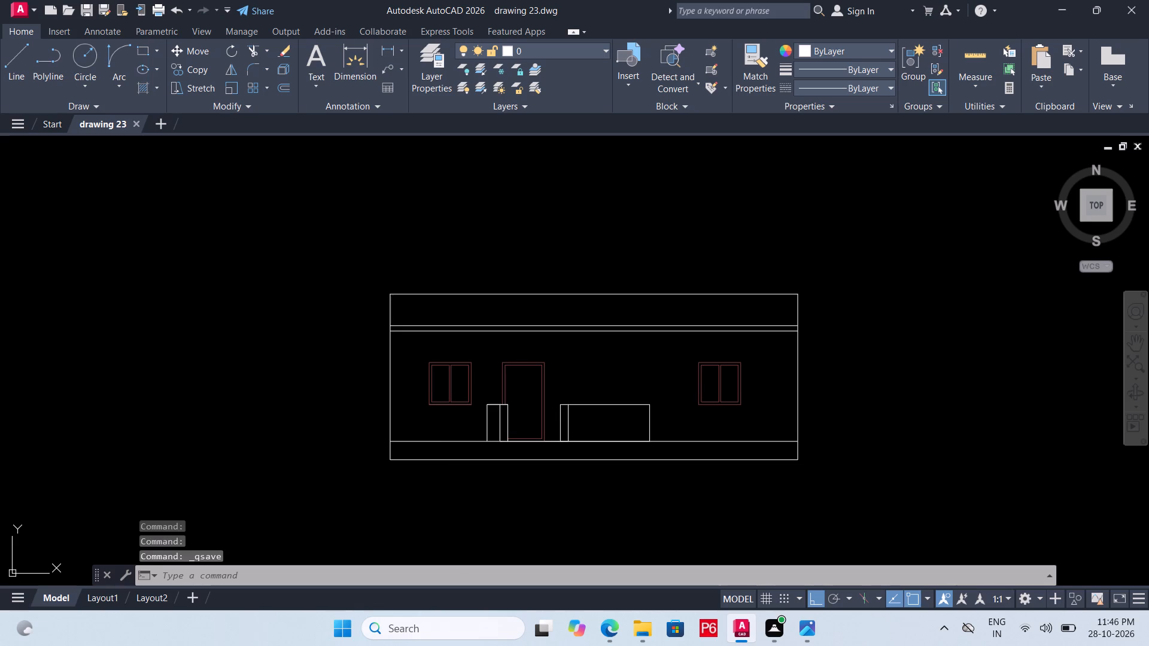
Save the drawing with the detailed front elevation.
key(ctrl+s)
key(ctrl+s)
key(ctrl+s)
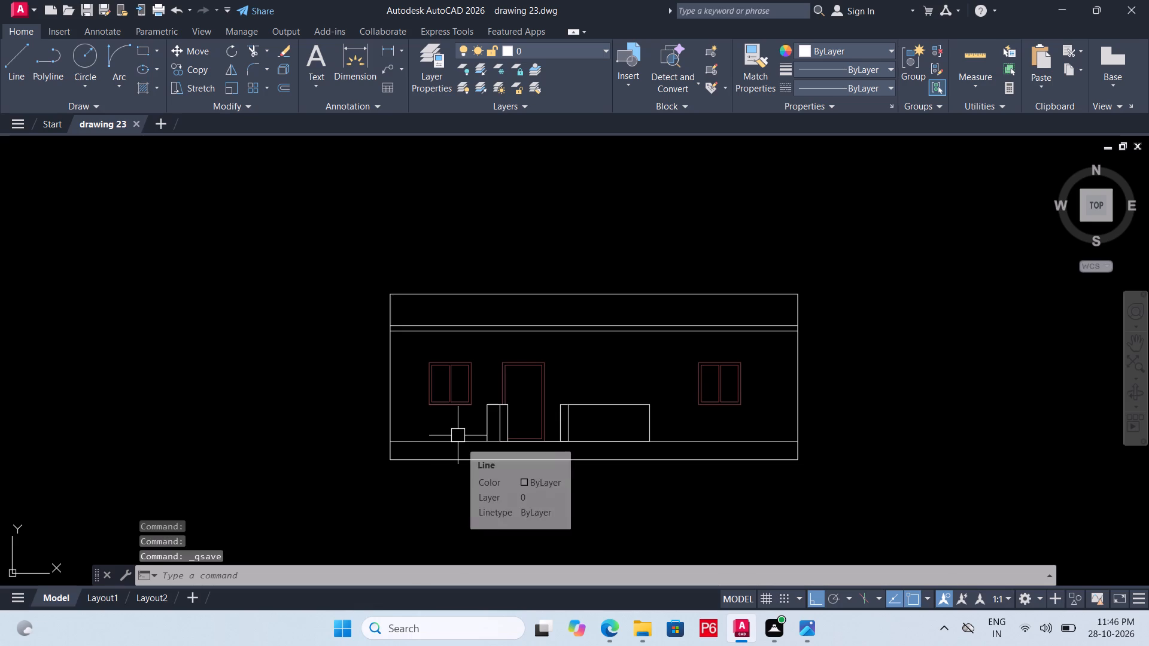
scroll(456, 436, up, 2)
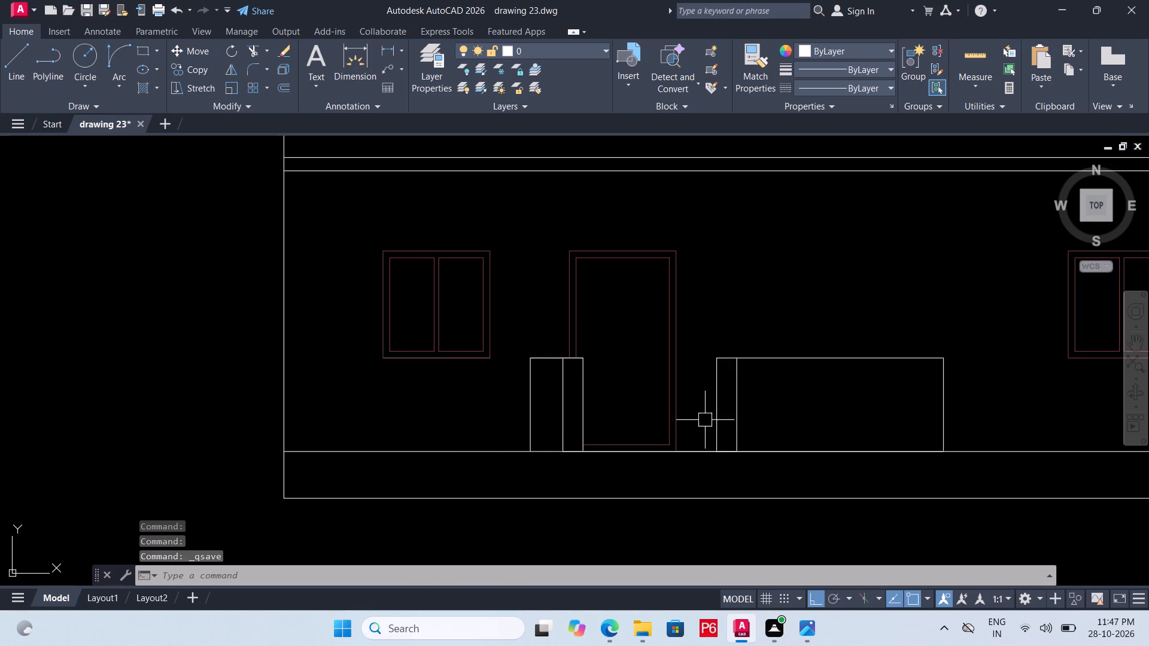
middle_drag(725, 419, 575, 400)
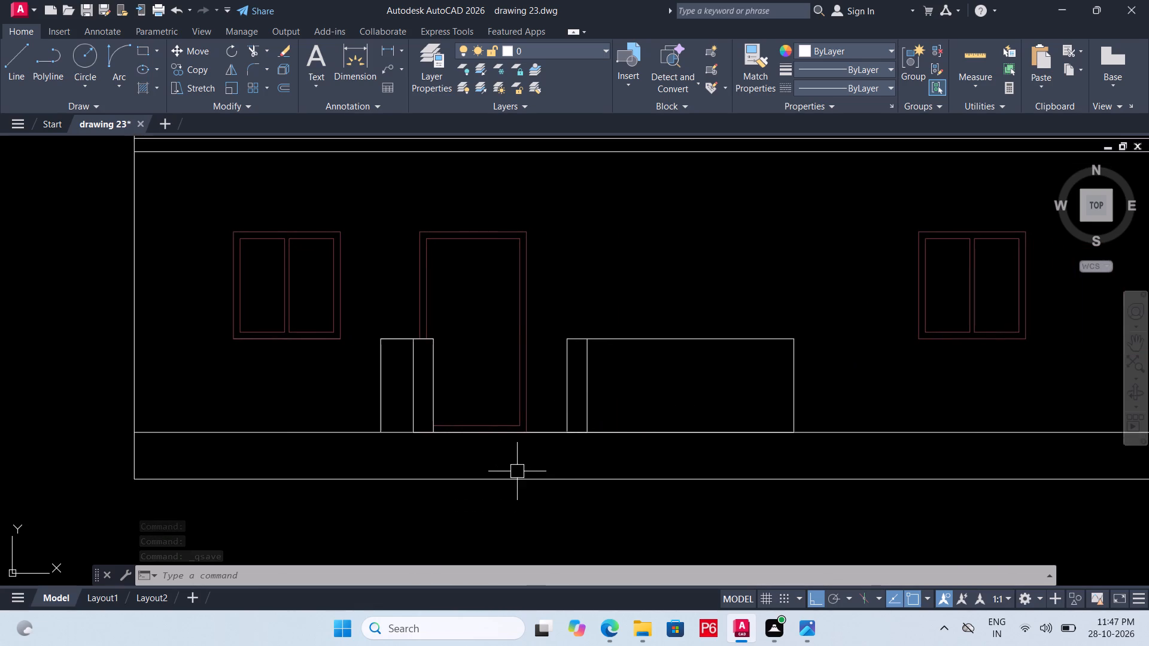
key(l)
key(Escape)
key(ctrl+s)
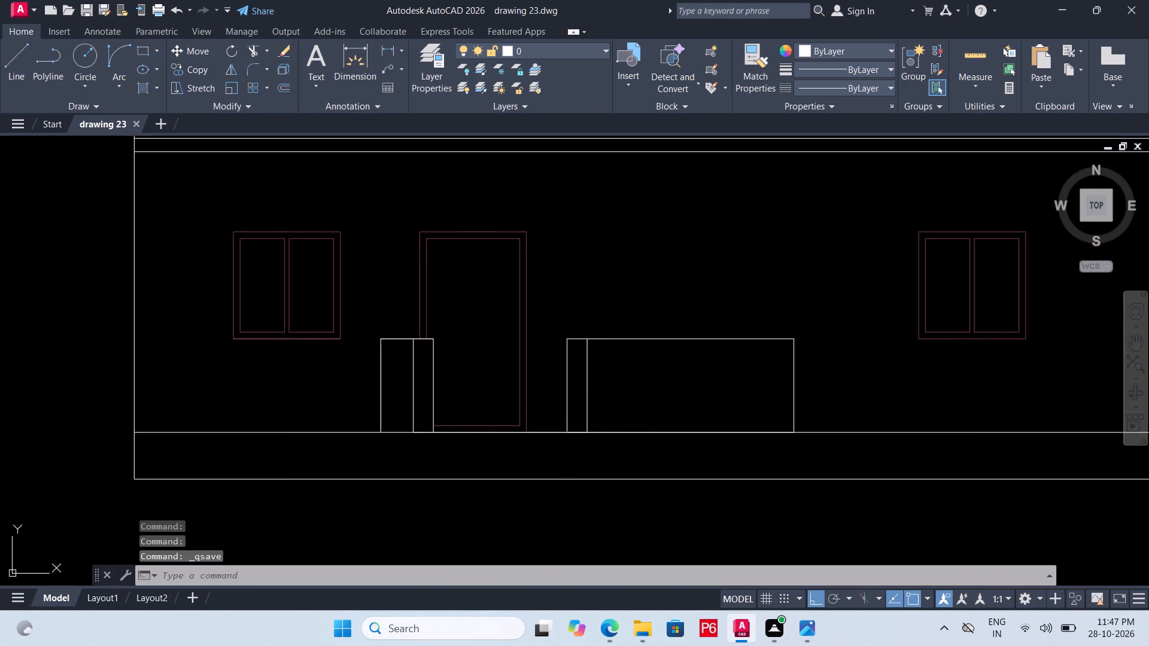
key(ctrl+s)
key(ctrl+s)
key(ctrl+s)
key(ctrl+s)
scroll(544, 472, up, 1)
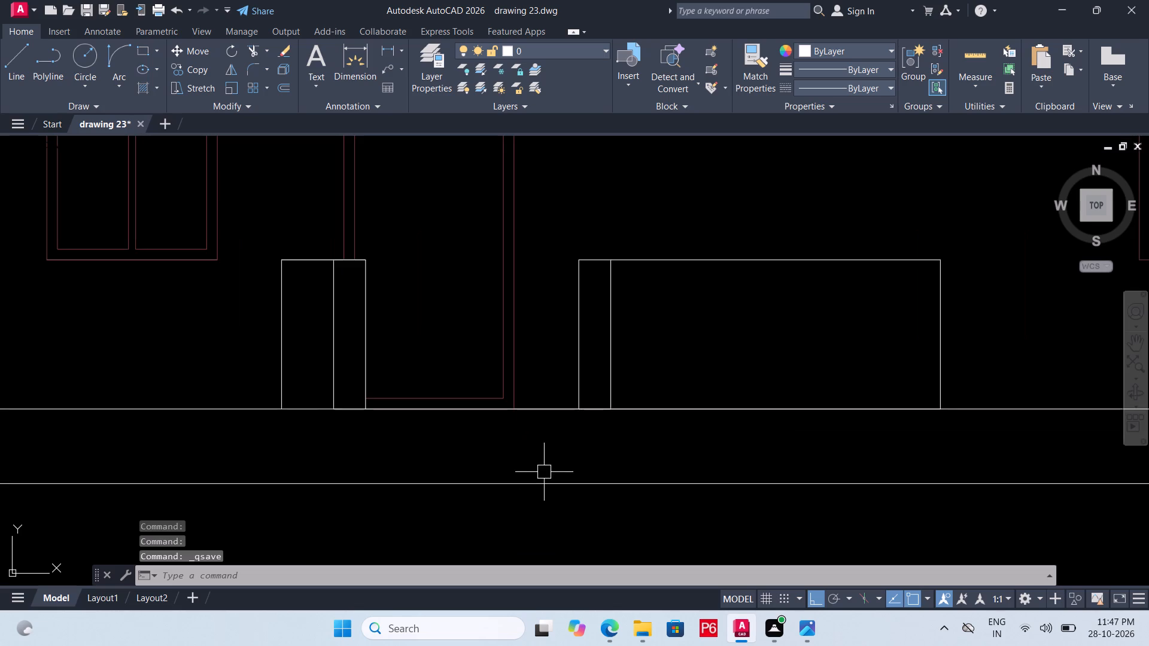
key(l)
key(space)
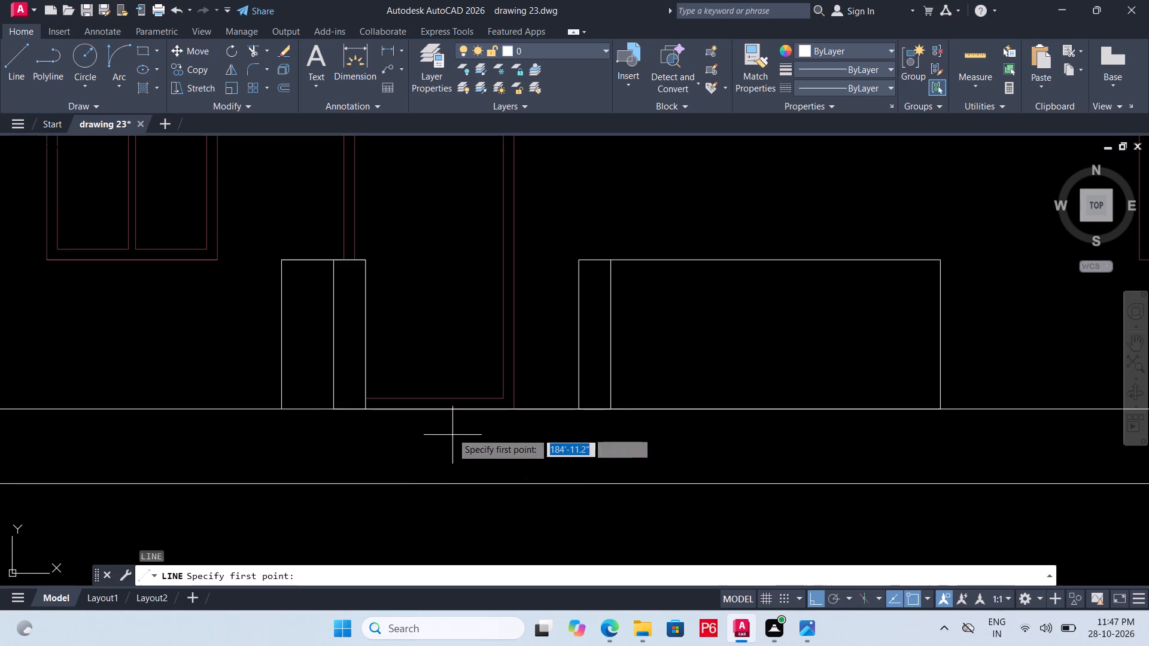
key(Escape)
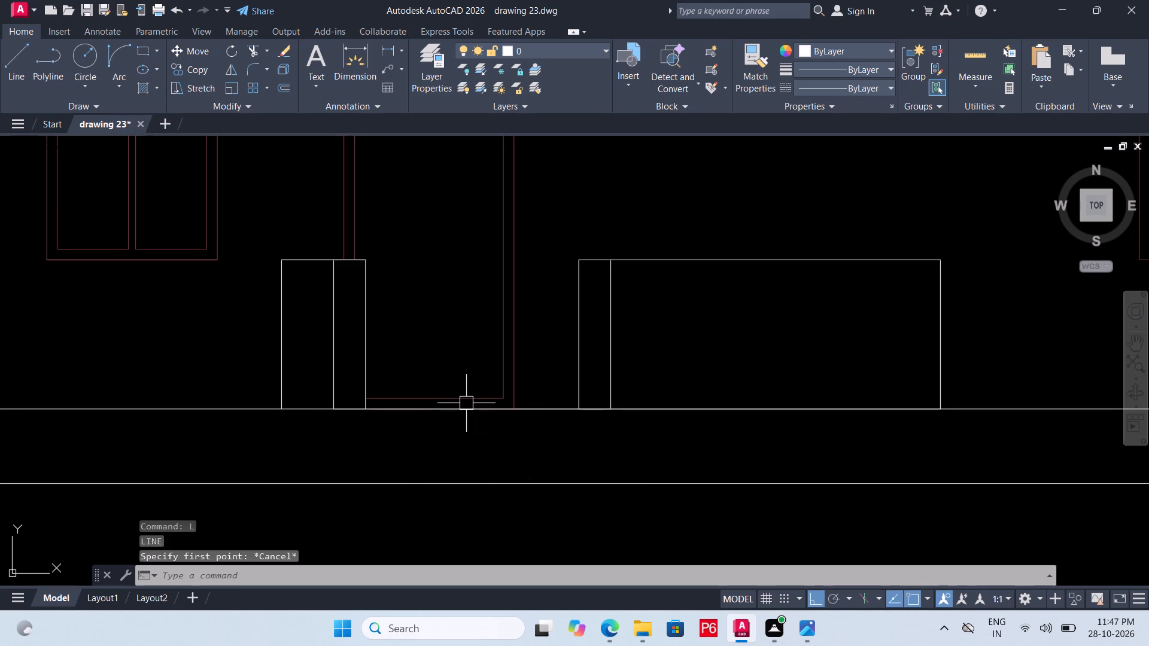
Save the front elevation drawing again.
key(ctrl+s)
key(ctrl+s)
key(ctrl+s)
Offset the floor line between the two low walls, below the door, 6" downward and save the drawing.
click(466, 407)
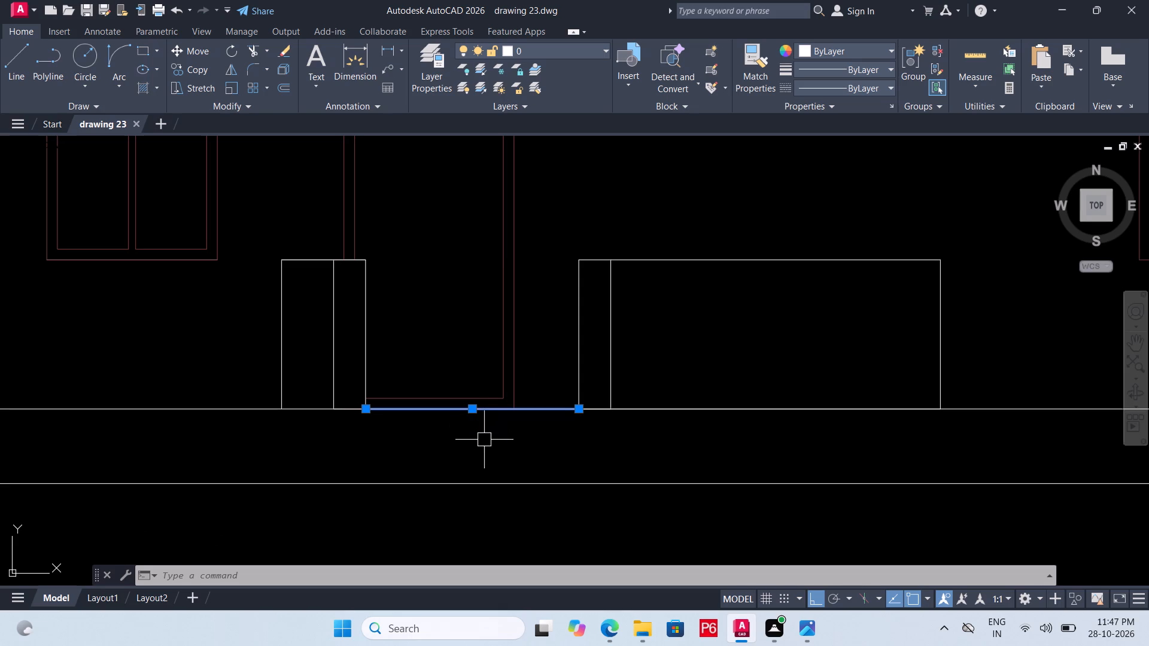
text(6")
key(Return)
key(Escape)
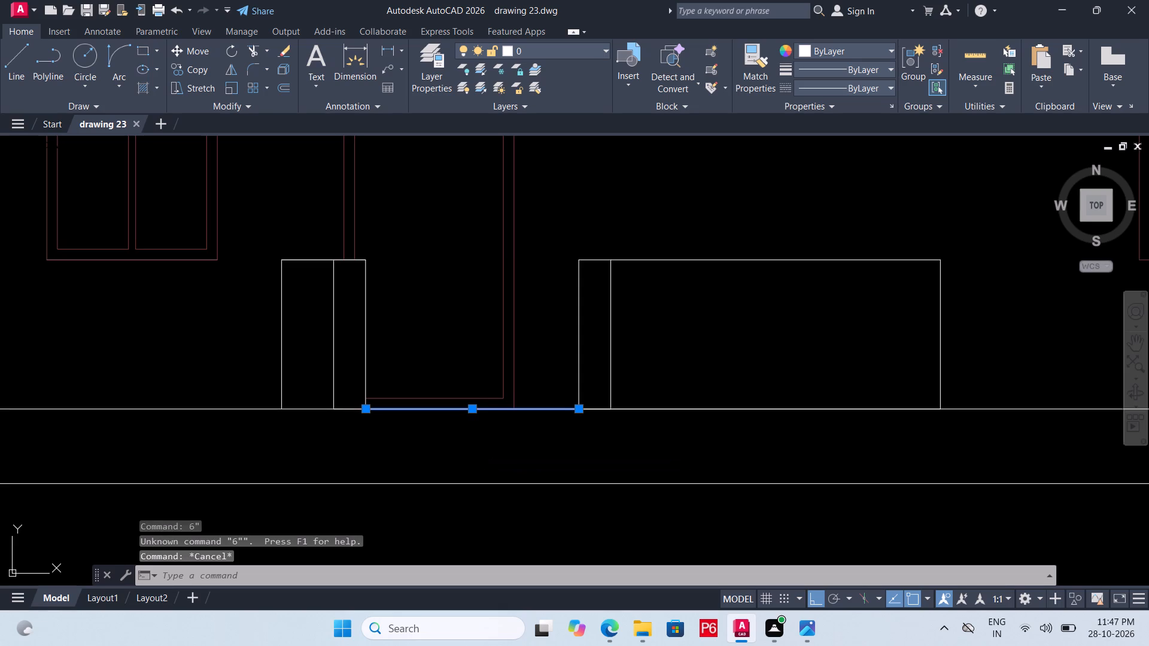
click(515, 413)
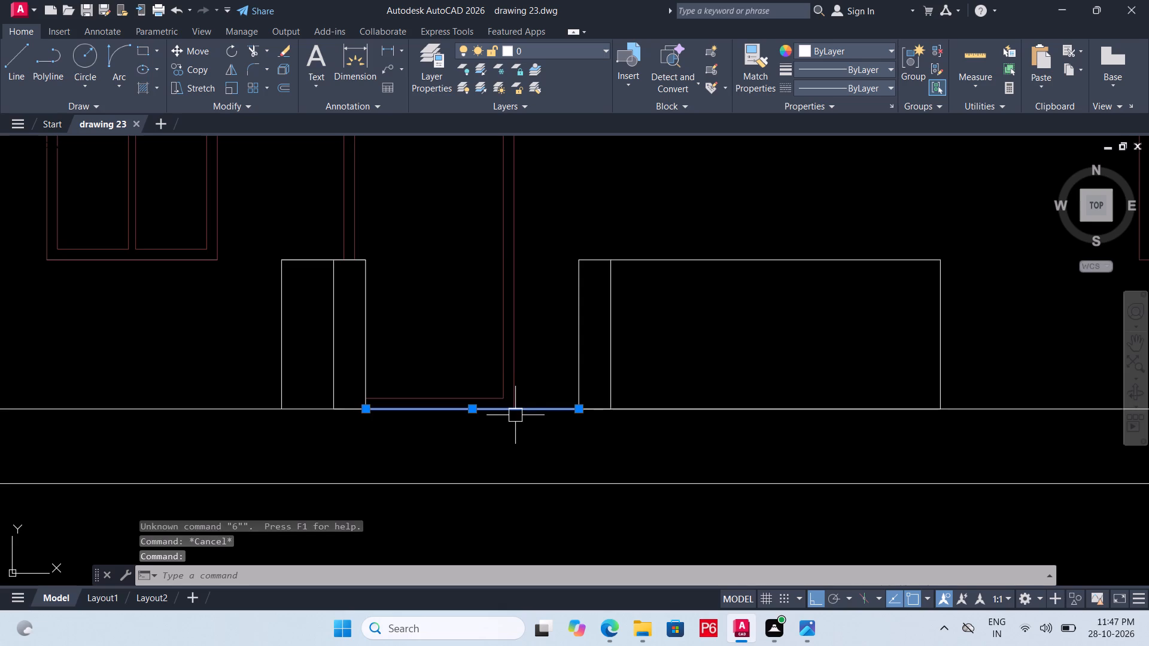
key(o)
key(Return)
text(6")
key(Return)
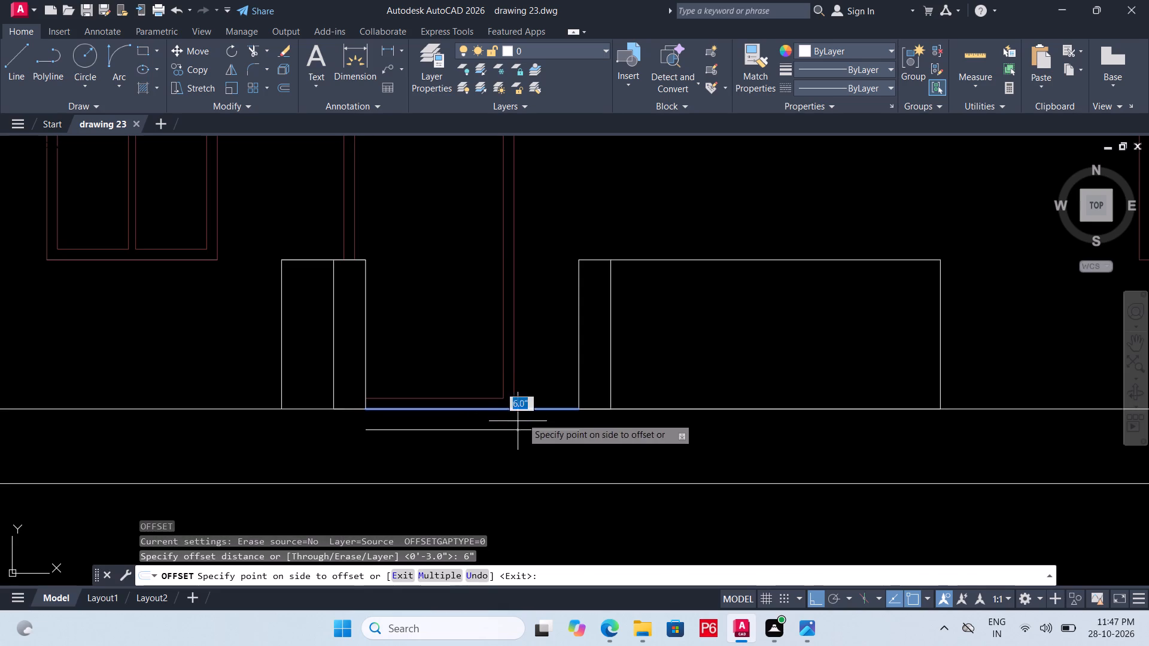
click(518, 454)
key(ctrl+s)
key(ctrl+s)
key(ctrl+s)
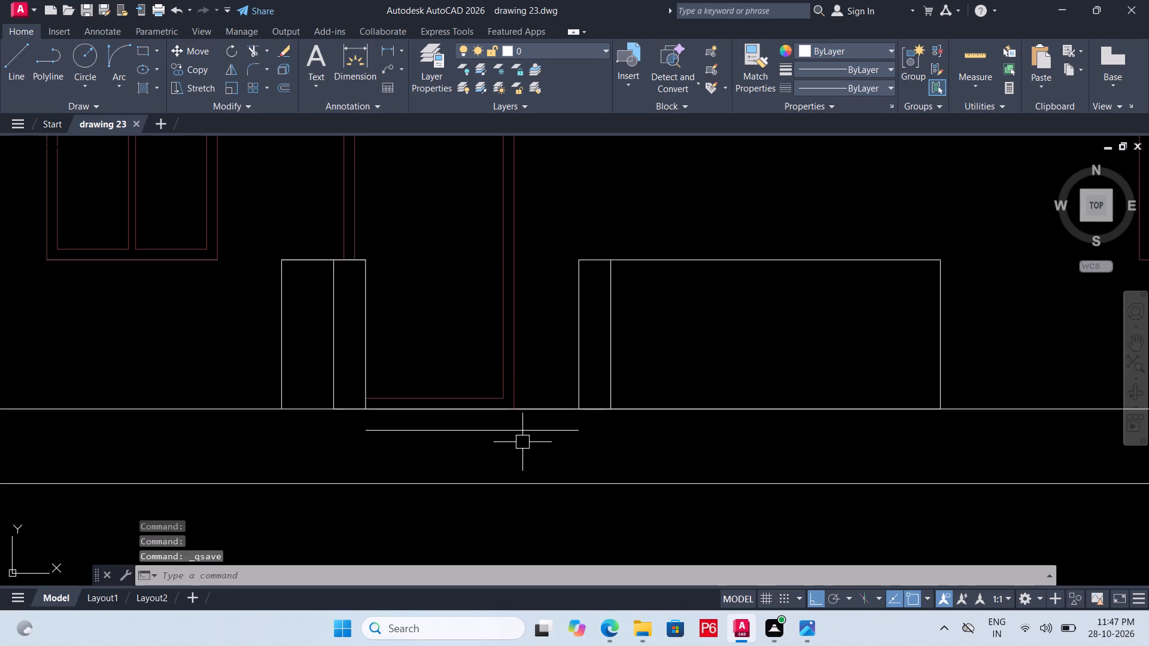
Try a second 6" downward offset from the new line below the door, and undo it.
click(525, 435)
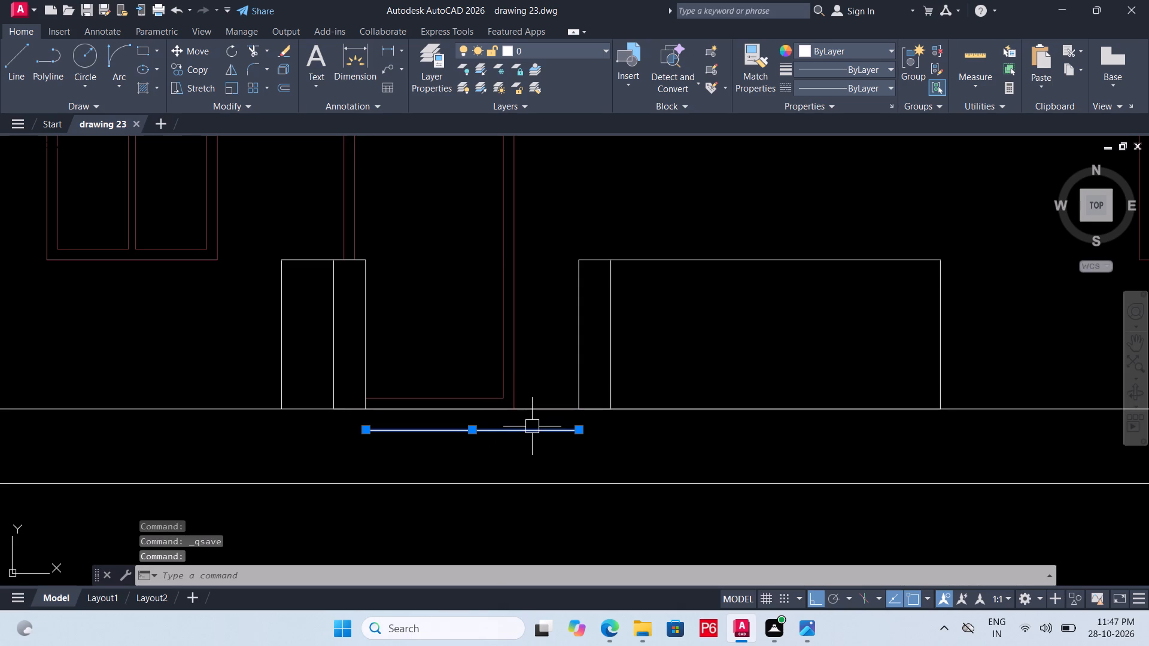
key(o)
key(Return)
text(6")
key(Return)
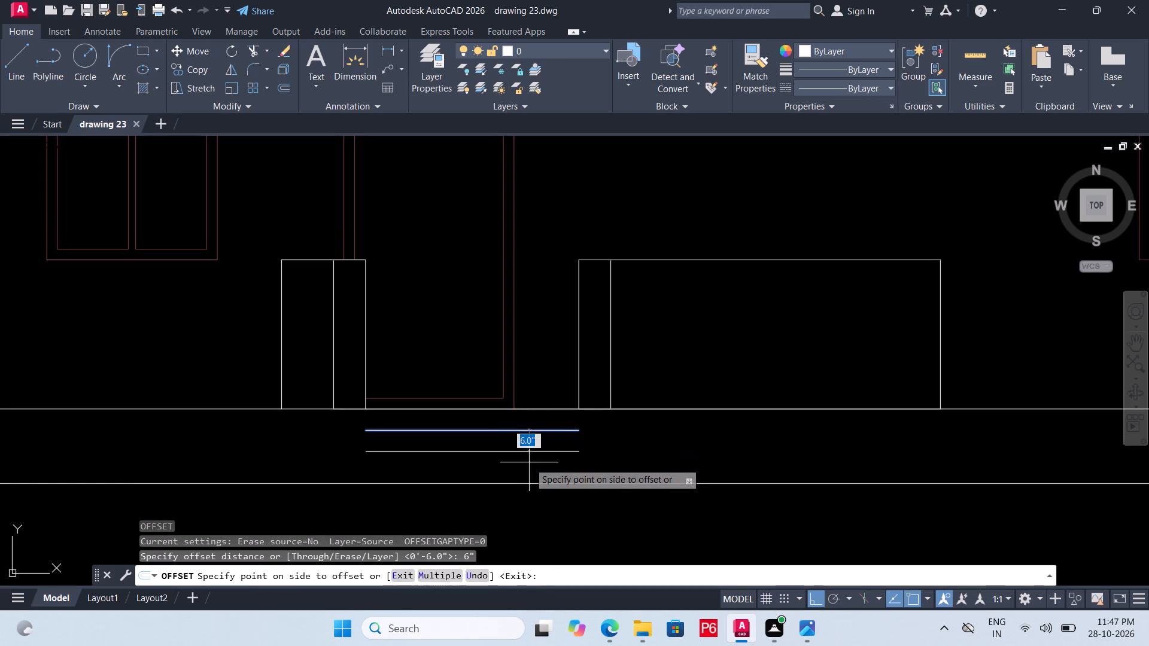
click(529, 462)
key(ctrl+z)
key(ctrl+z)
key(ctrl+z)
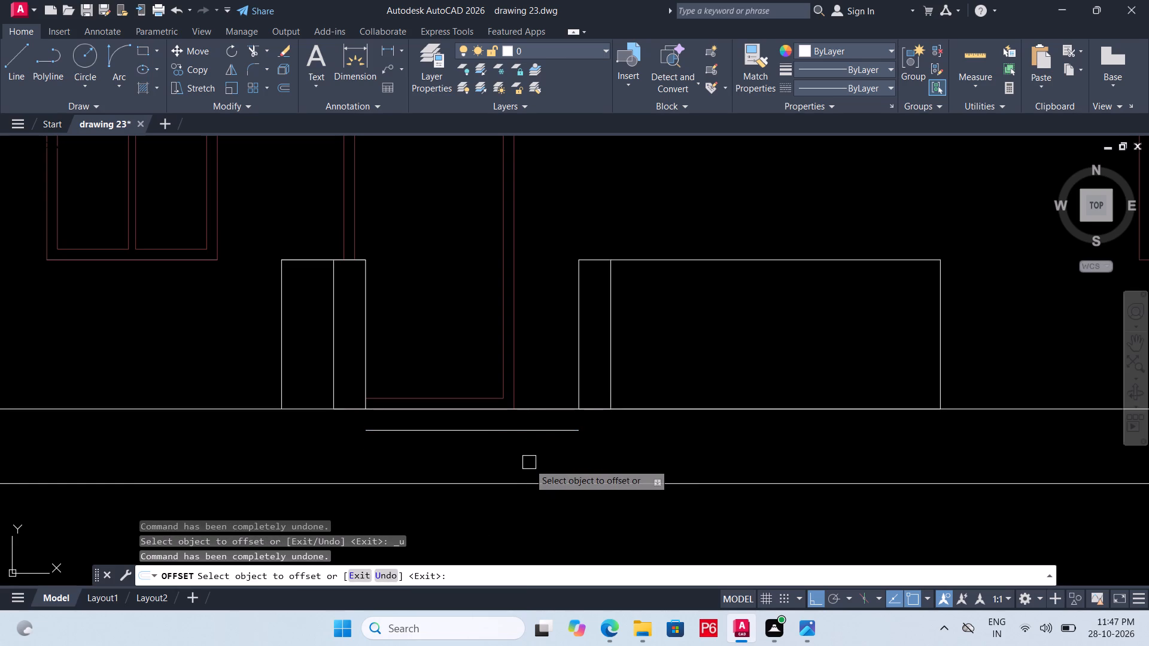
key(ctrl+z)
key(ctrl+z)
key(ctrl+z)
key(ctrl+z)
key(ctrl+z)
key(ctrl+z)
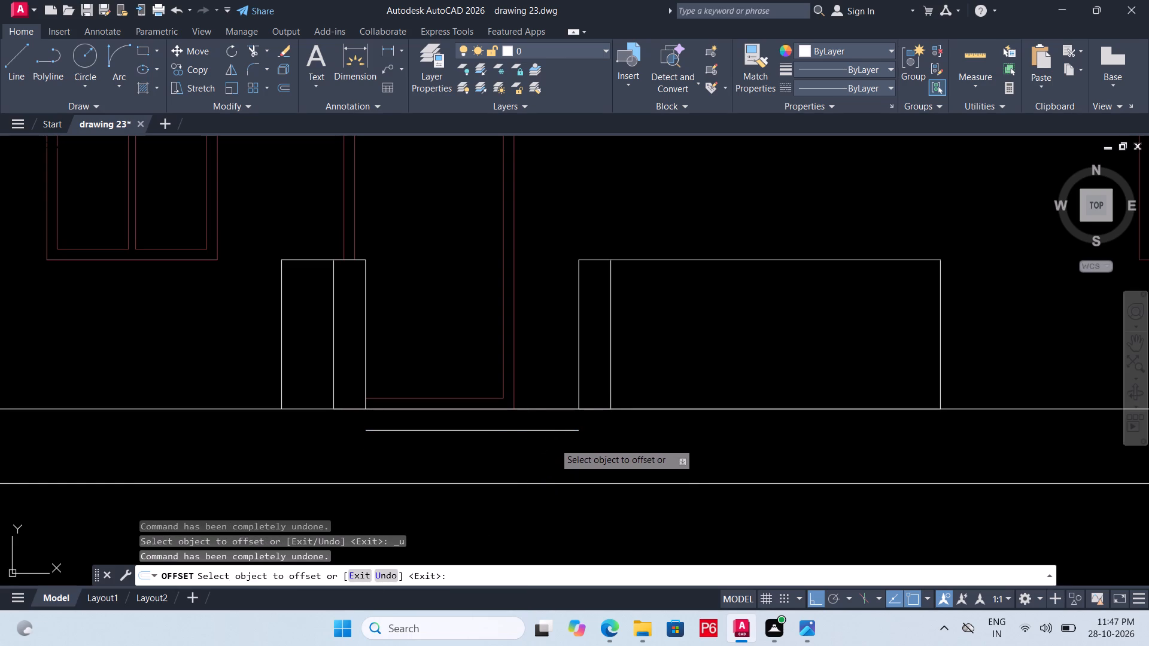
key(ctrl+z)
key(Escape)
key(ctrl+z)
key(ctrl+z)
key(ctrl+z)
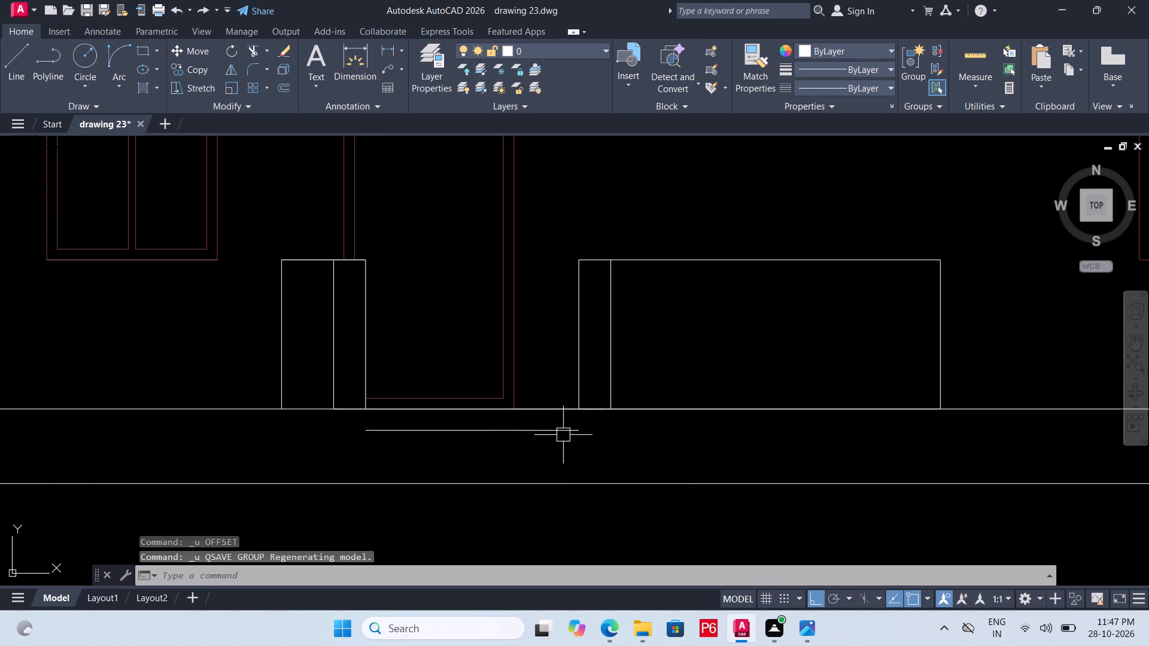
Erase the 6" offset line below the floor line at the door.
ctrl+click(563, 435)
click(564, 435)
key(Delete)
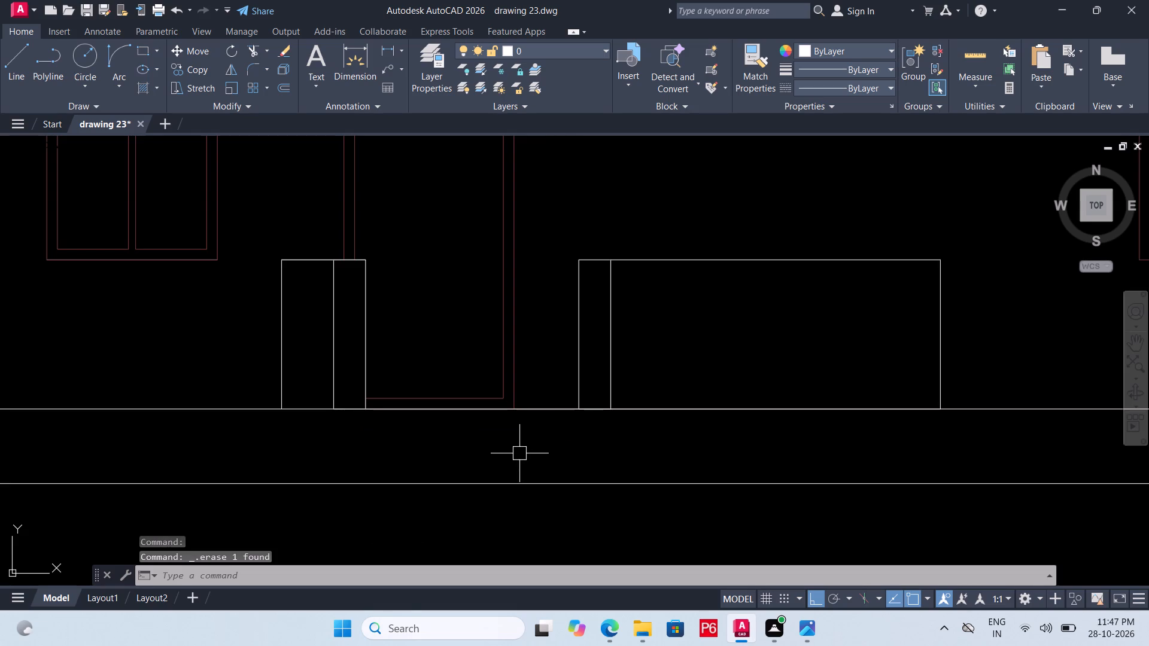
Save the drawing with the area below the door cleared.
key(ctrl+s)
key(ctrl+s)
key(ctrl+s)
key(ctrl+s)
key(ctrl+s)
key(ctrl+s)
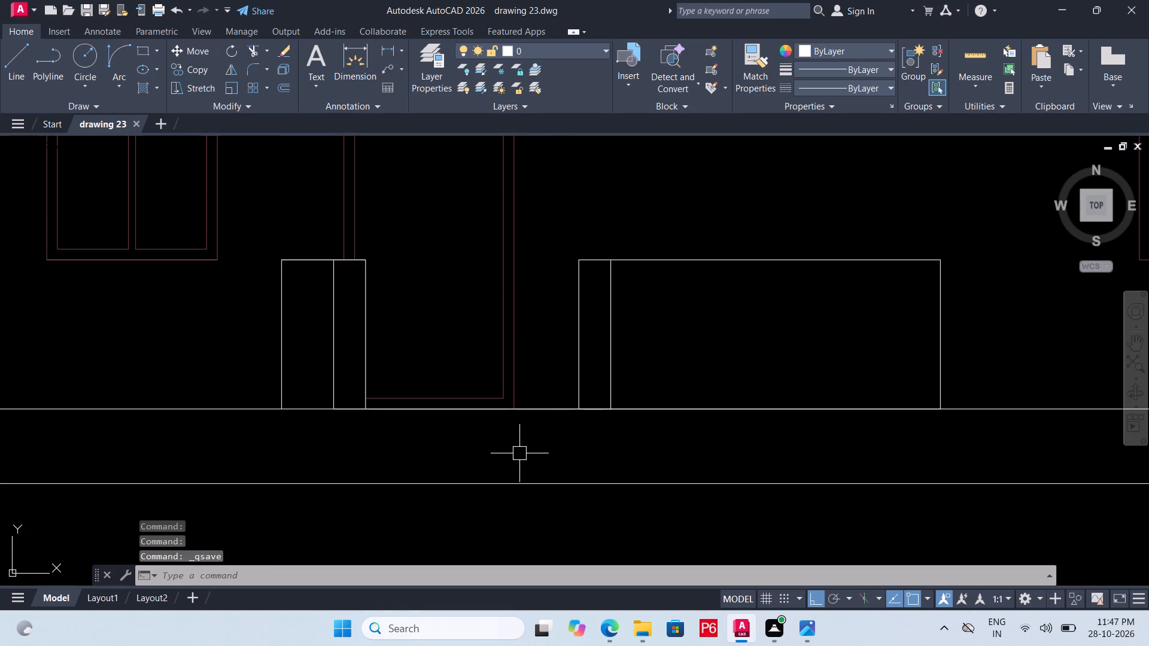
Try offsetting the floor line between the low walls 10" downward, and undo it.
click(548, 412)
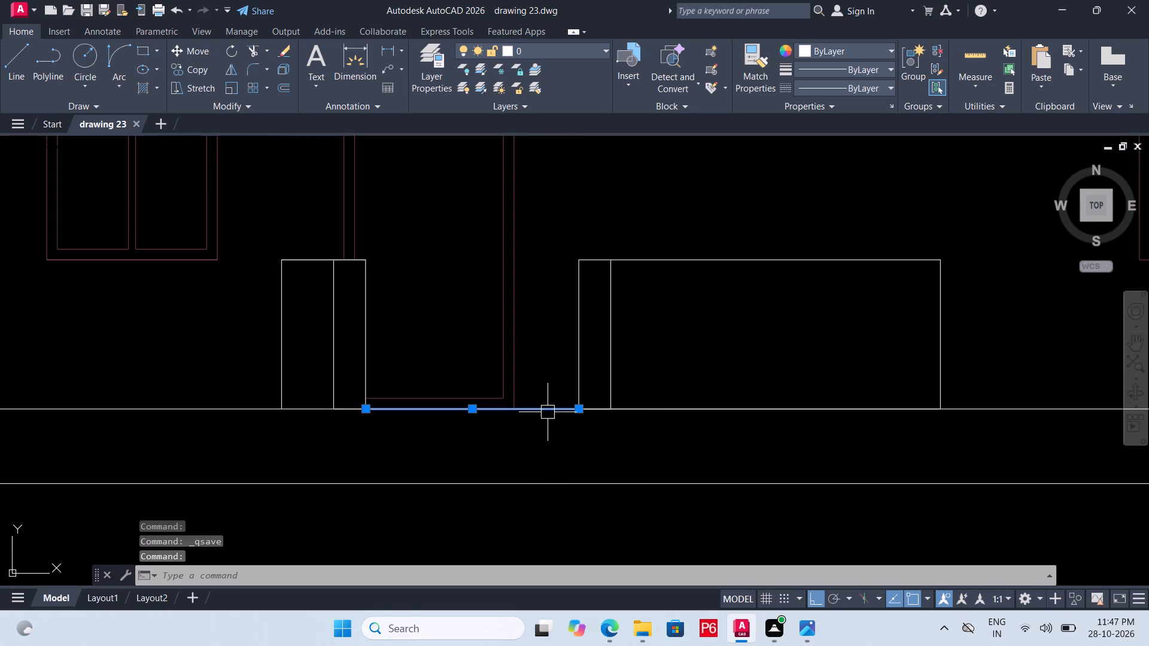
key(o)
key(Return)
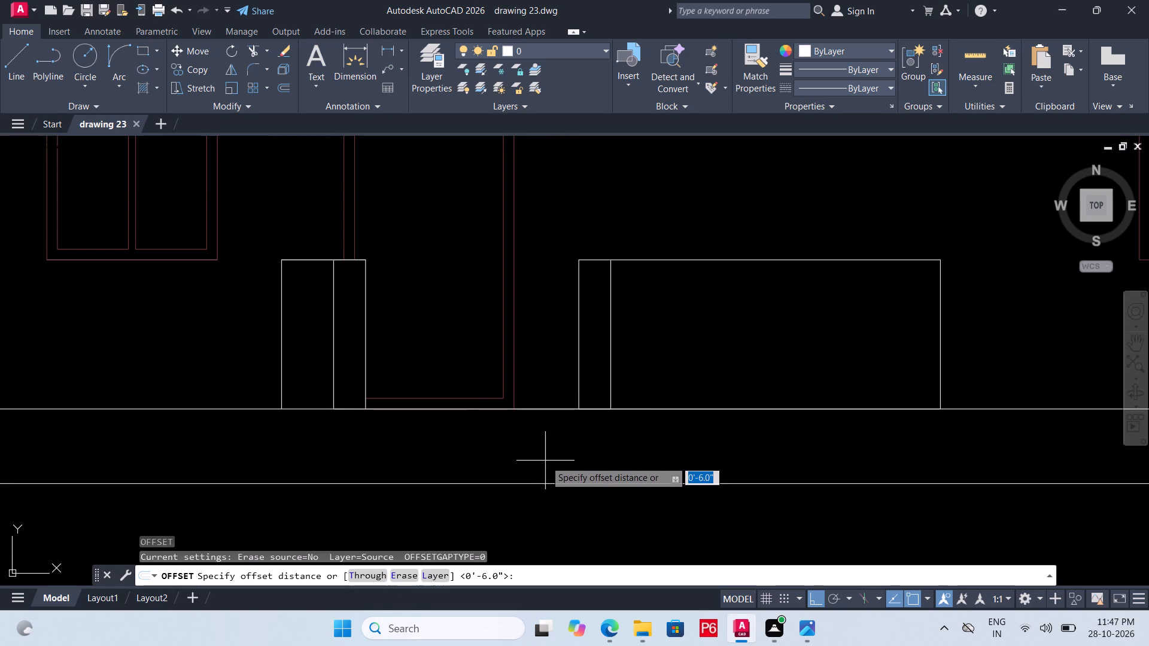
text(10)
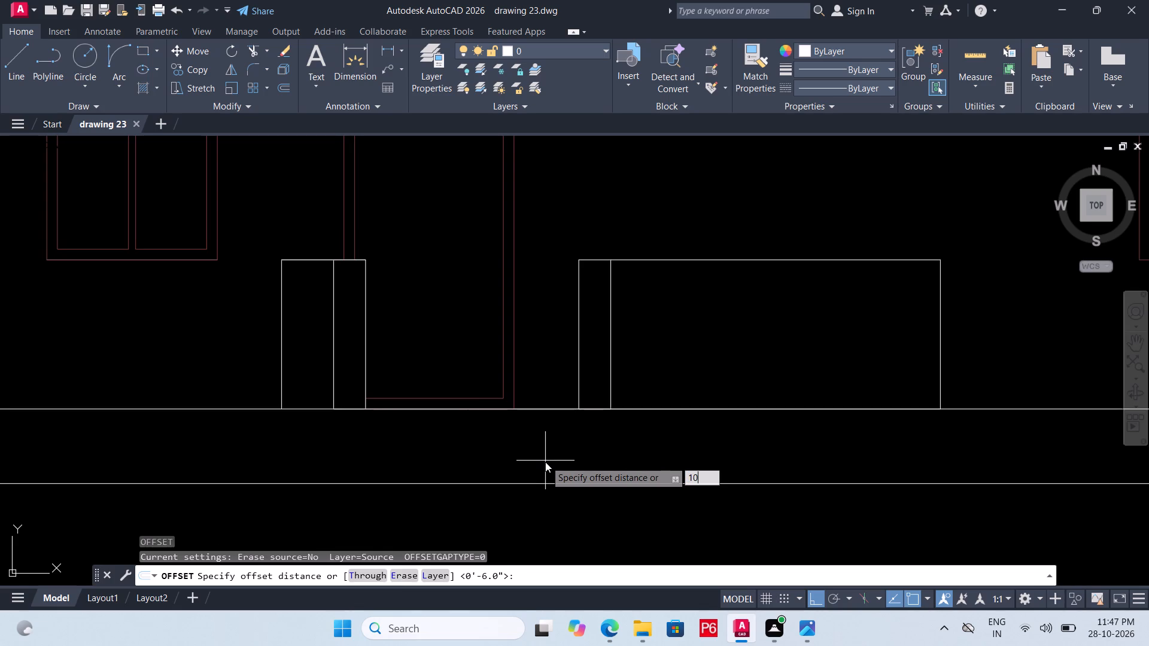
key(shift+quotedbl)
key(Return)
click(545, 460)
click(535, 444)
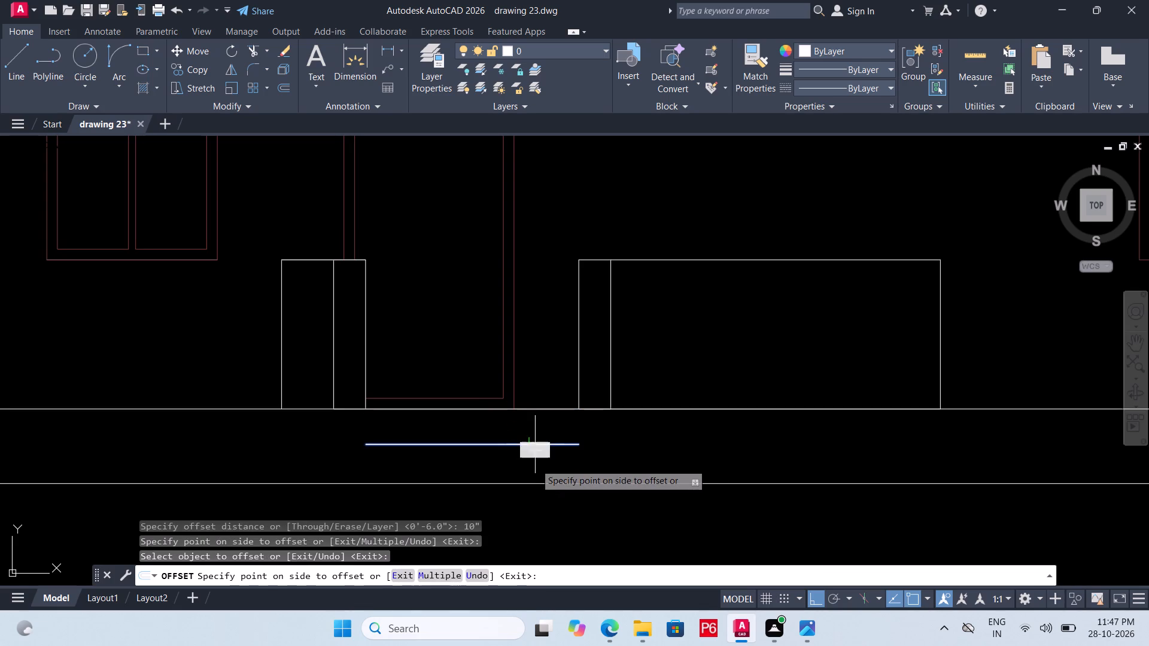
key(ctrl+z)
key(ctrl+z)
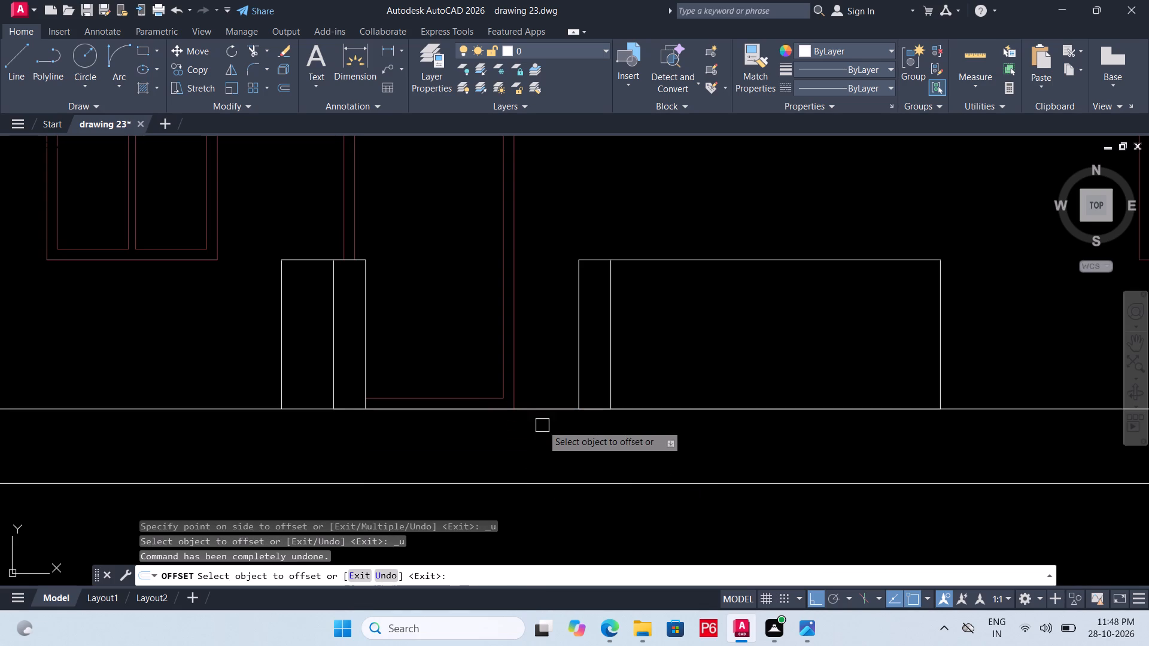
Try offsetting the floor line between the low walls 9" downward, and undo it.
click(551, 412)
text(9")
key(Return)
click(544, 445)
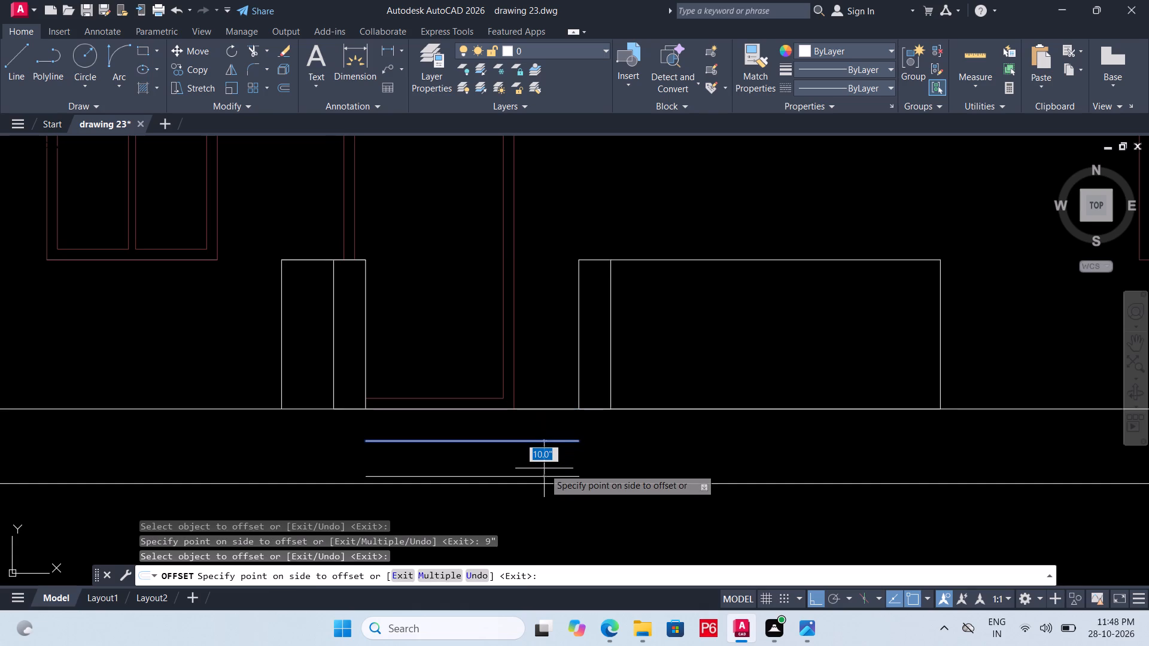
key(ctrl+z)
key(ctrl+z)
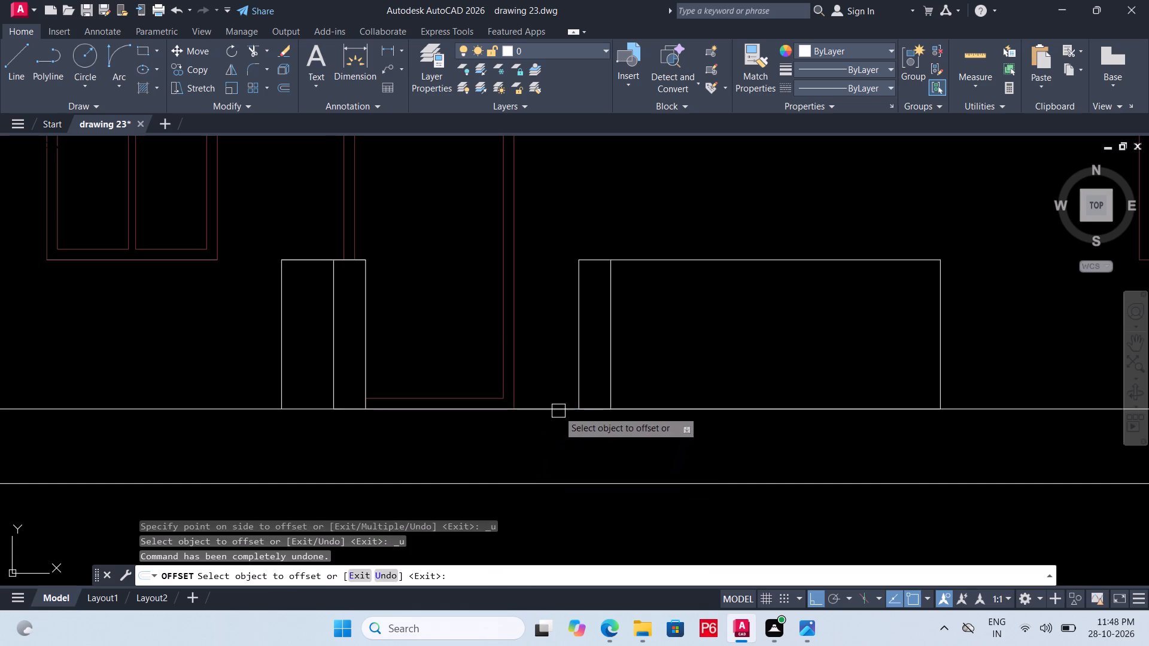
Offset the floor line between the low walls 7" downward to form the first step line.
click(558, 411)
text(7")
key(Return)
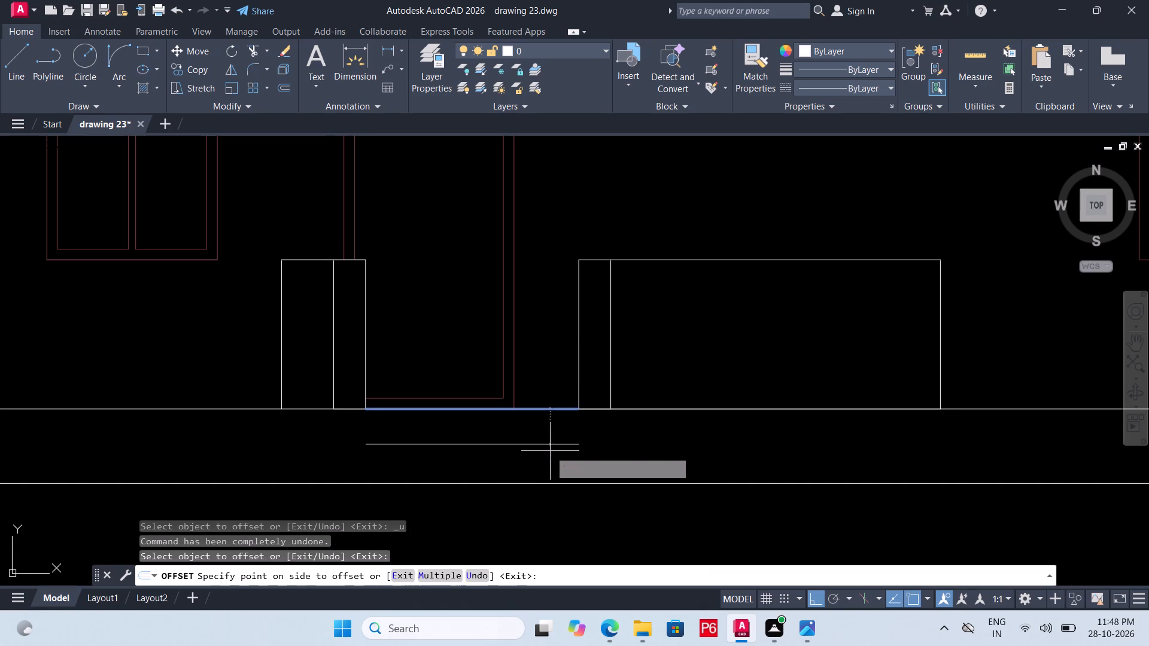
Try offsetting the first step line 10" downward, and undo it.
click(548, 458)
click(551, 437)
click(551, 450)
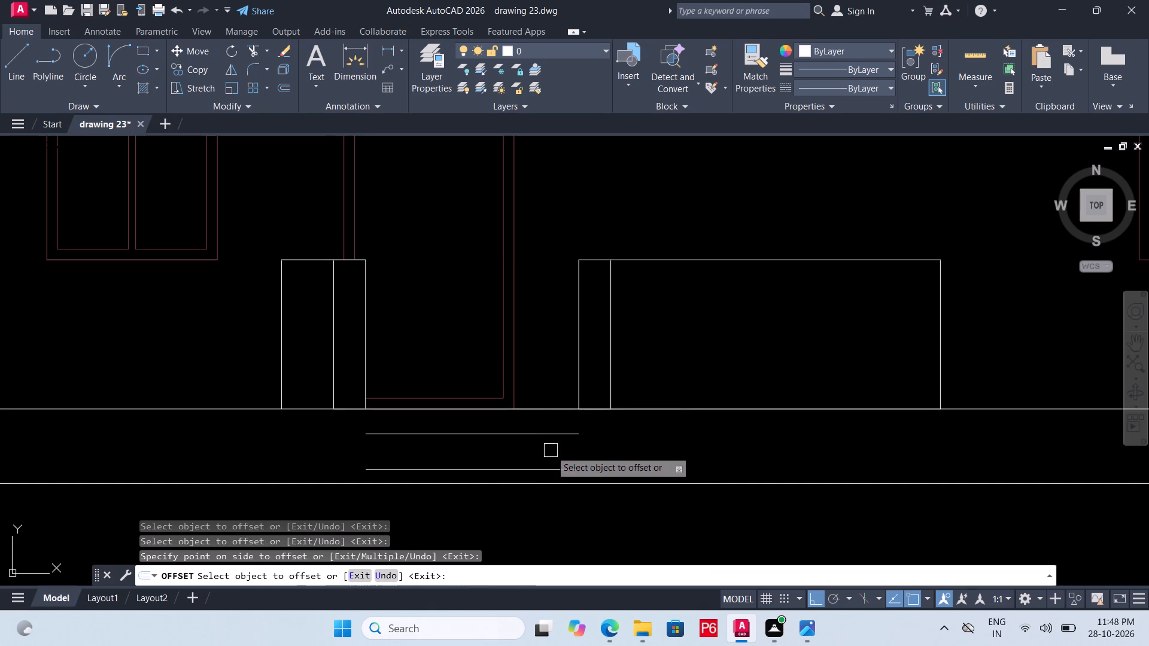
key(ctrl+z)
Offset the first step line 7" downward to form the second step line below the door.
click(544, 437)
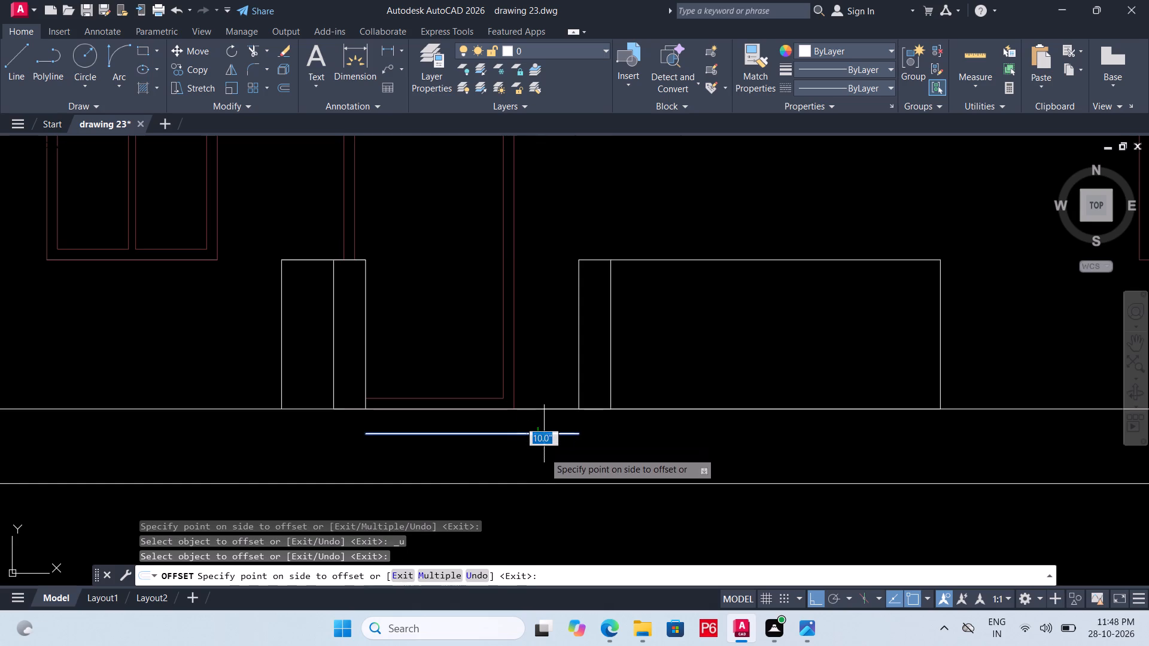
text(7")
key(Return)
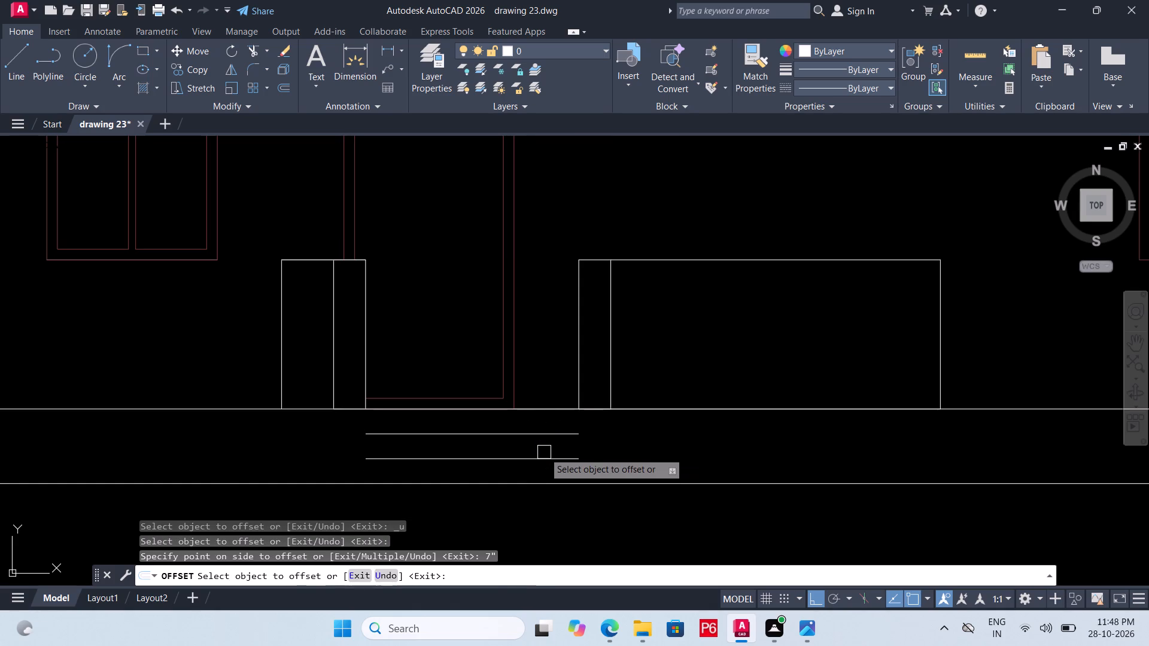
click(515, 459)
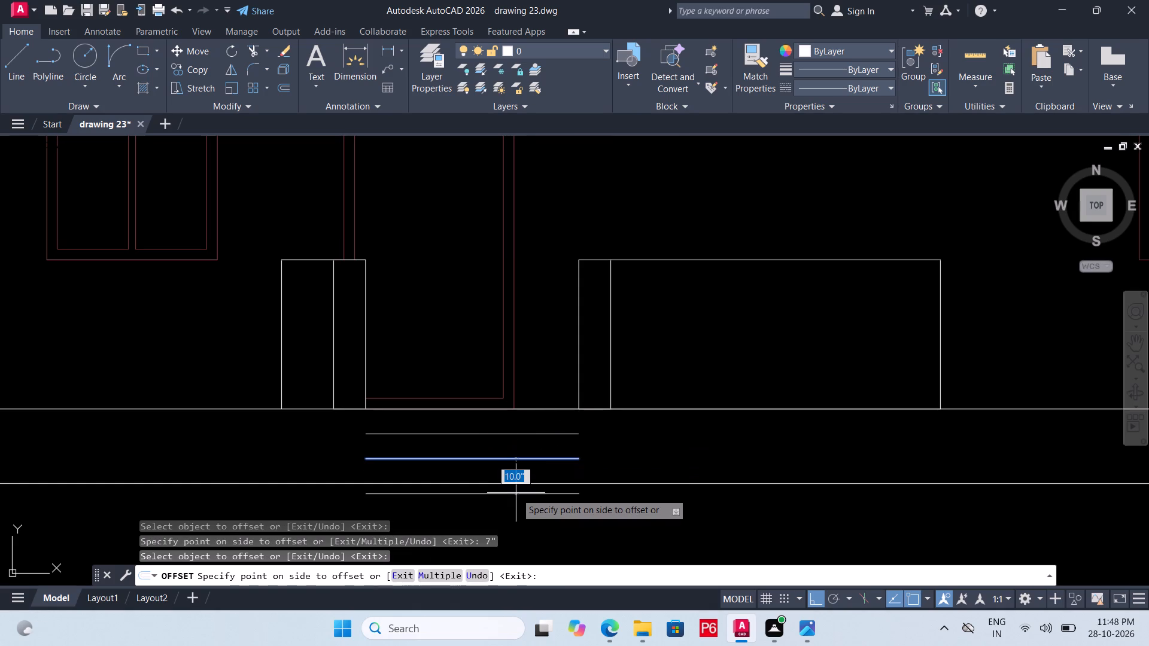
key(Escape)
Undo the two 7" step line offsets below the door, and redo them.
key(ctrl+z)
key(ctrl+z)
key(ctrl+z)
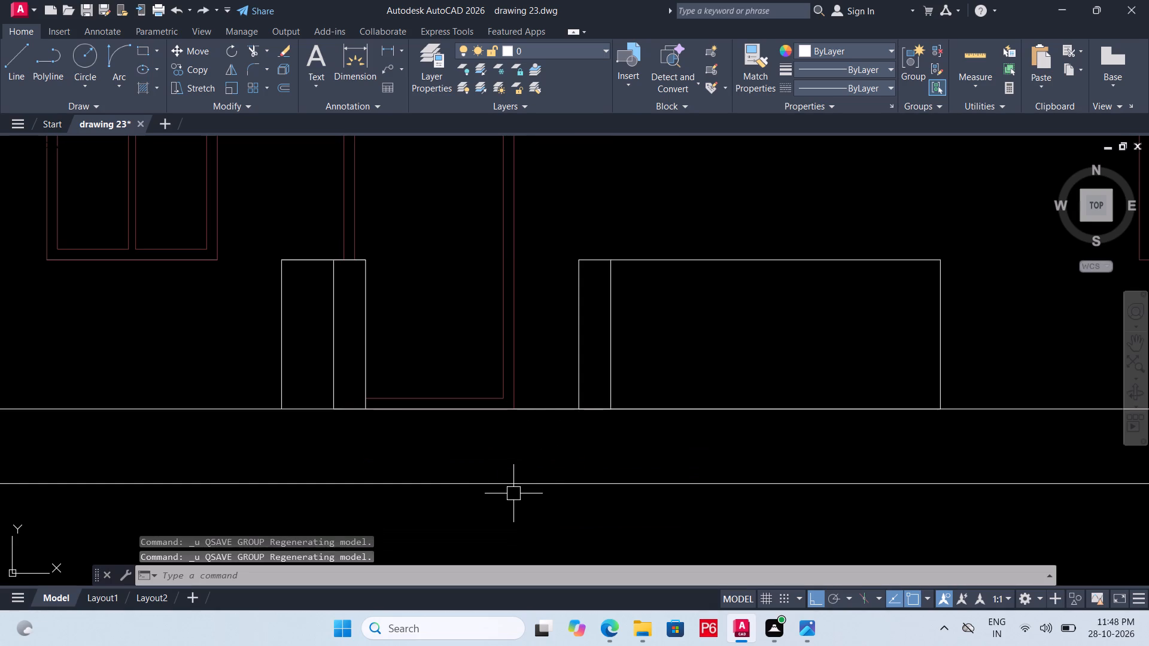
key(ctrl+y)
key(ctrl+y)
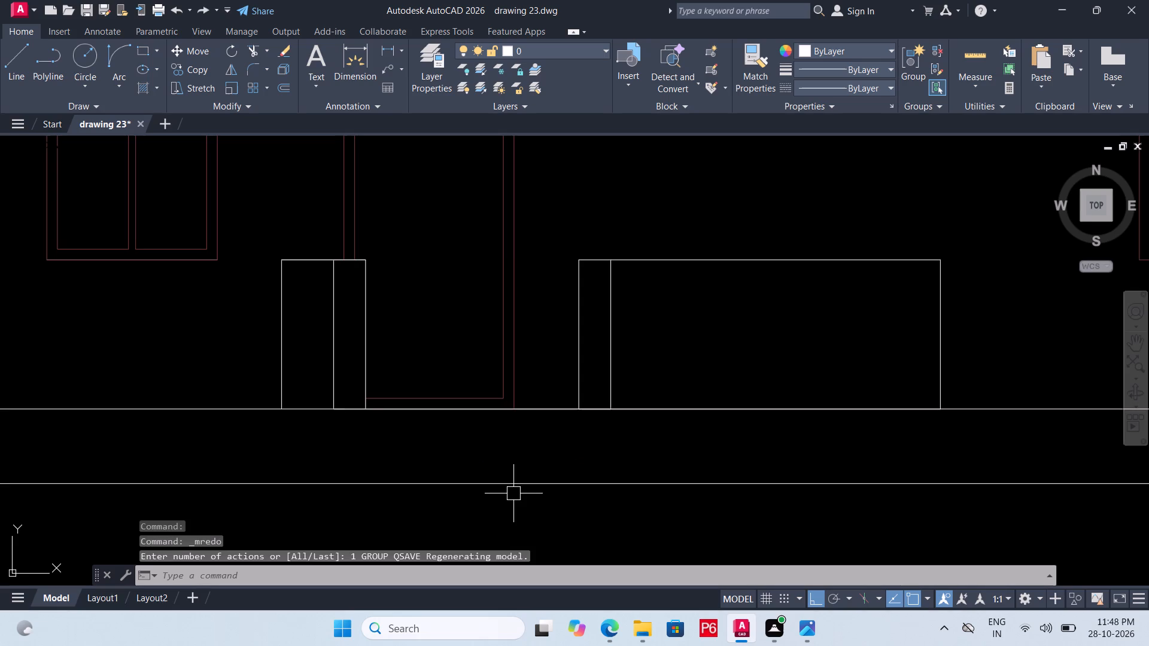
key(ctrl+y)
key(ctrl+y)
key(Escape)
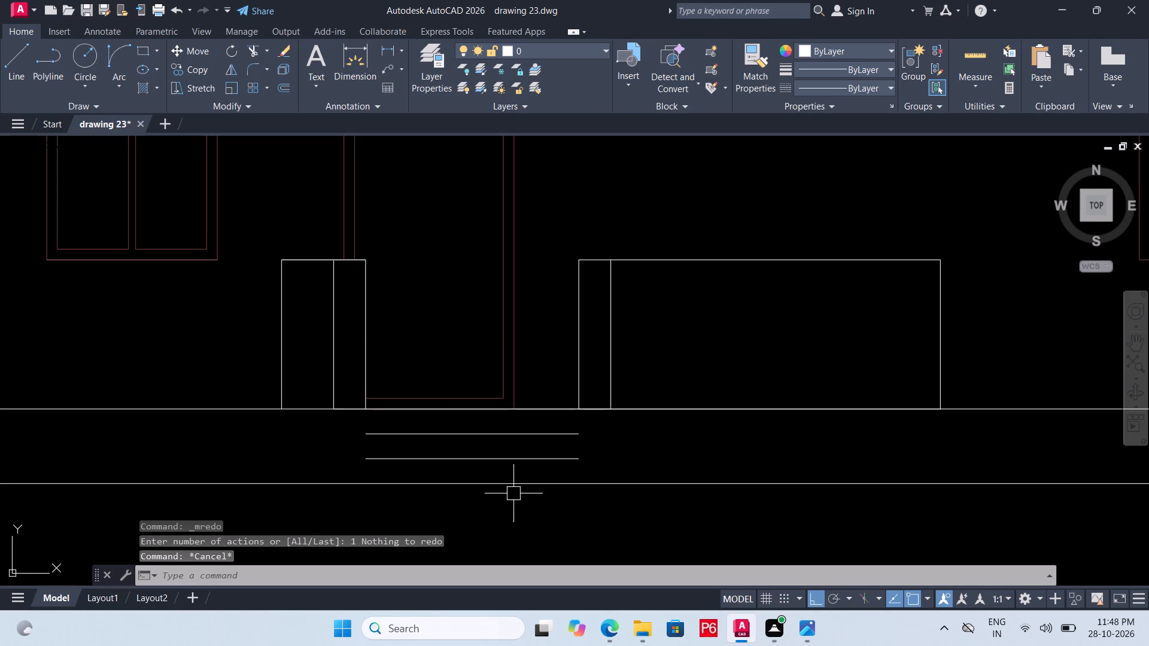
Save the drawing with the two new step lines.
key(ctrl+s)
key(ctrl+s)
key(ctrl+s)
key(ctrl+s)
key(ctrl+s)
key(ctrl+s)
key(ctrl+s)
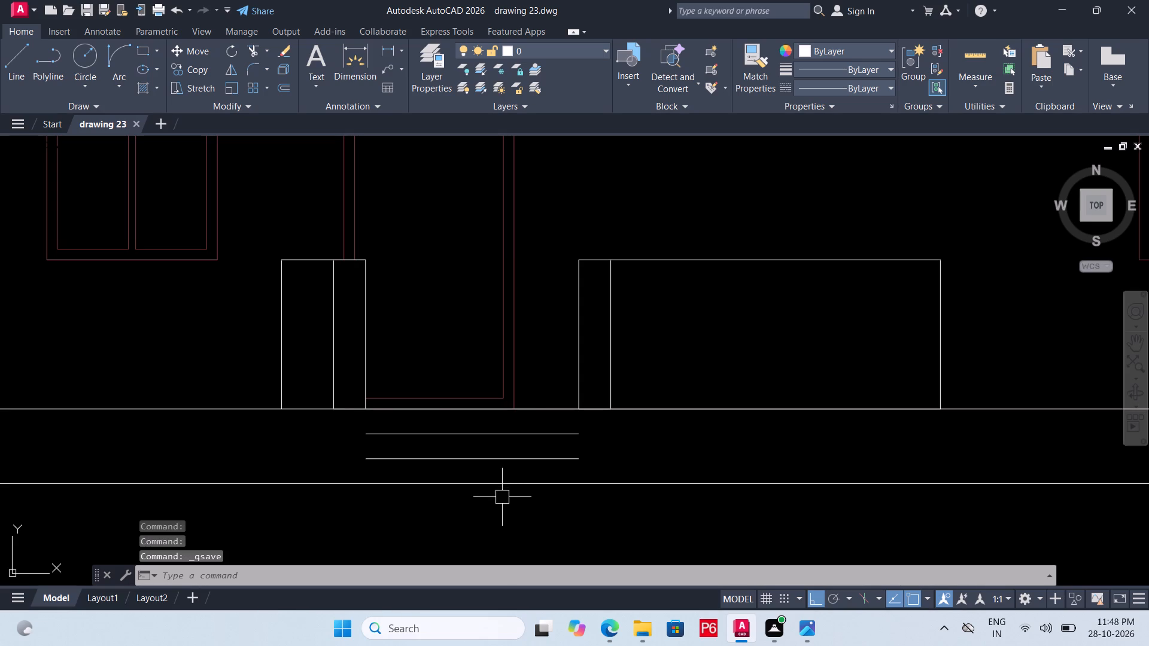
Close both ends of the entrance steps with vertical lines from the floor line down to the ground line.
scroll(510, 493, up, 1)
key(l)
key(space)
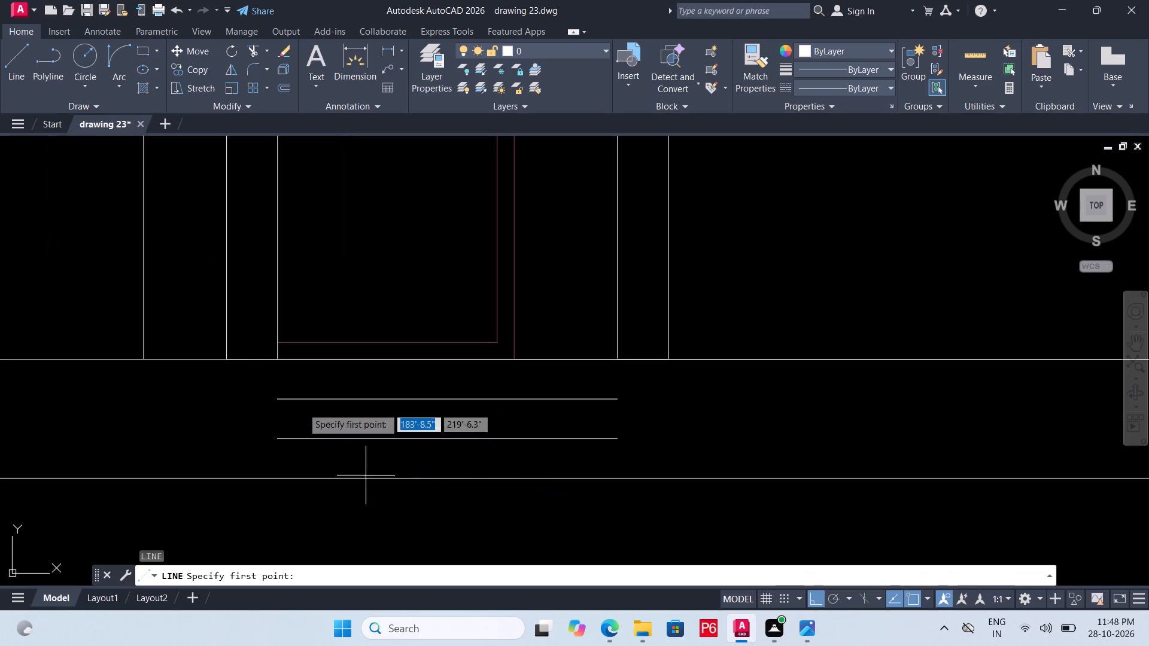
click(281, 355)
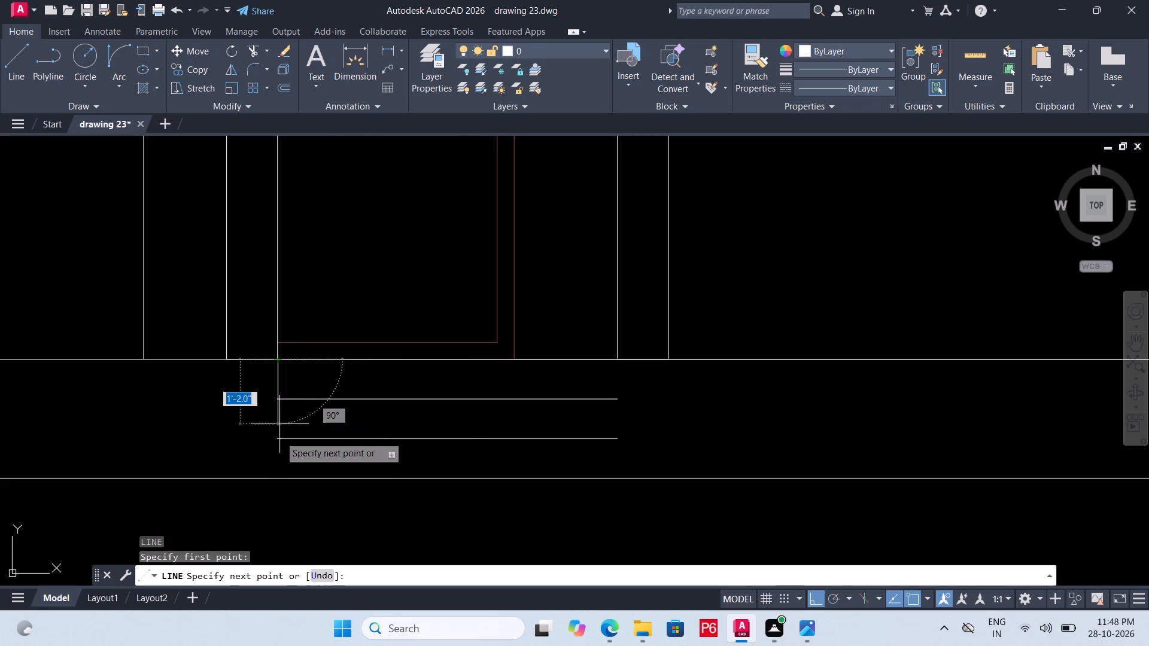
click(275, 481)
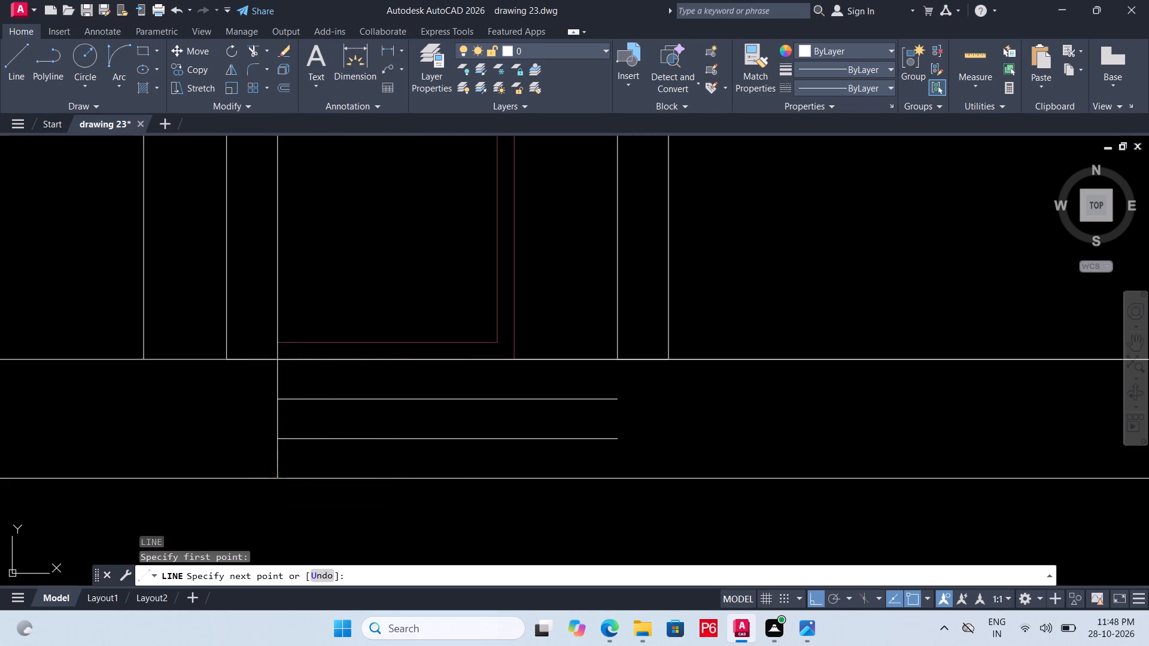
key(space)
key(space)
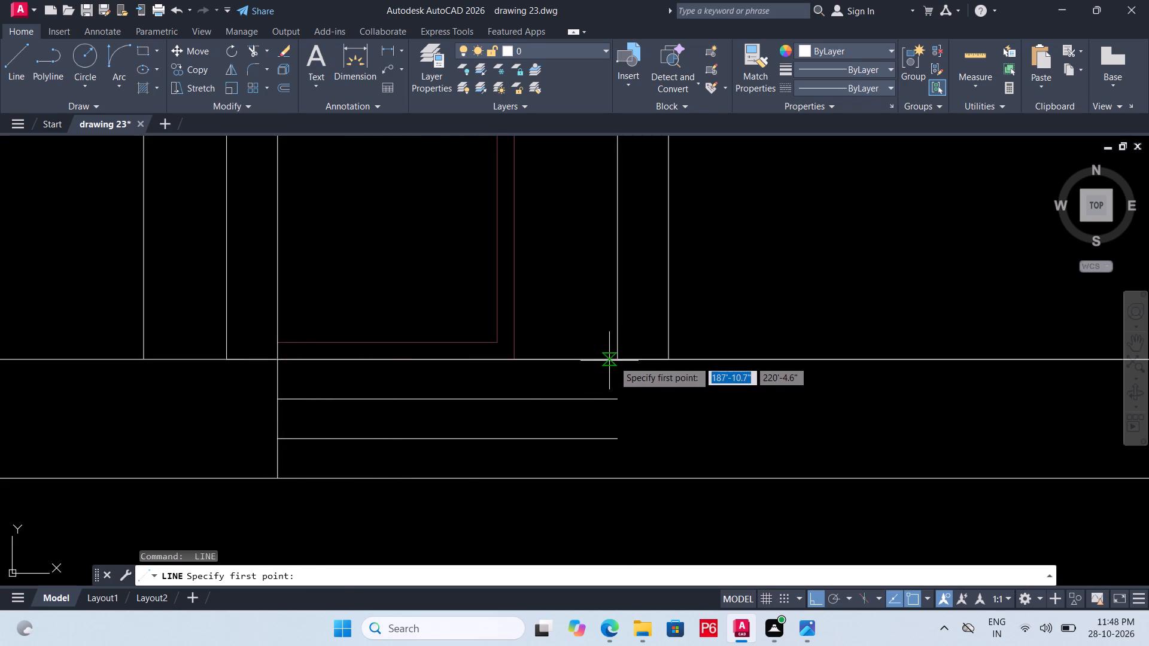
click(614, 361)
click(617, 473)
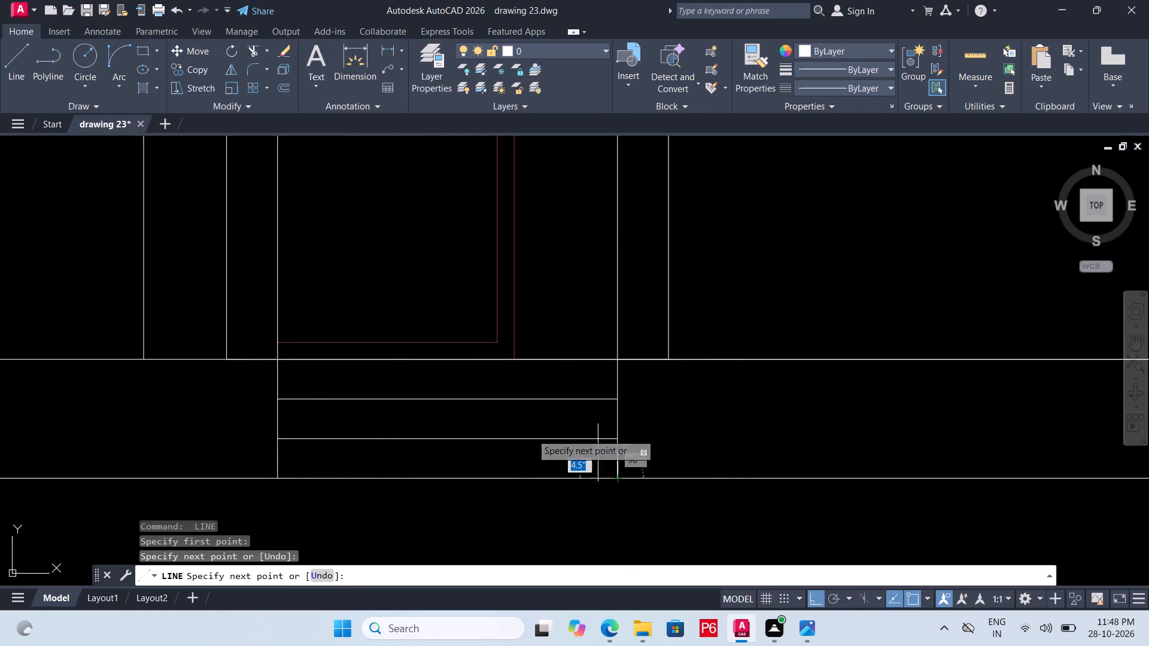
scroll(530, 434, down, 2)
key(space)
Save the drawing with the closed entrance steps.
key(ctrl+s)
key(ctrl+s)
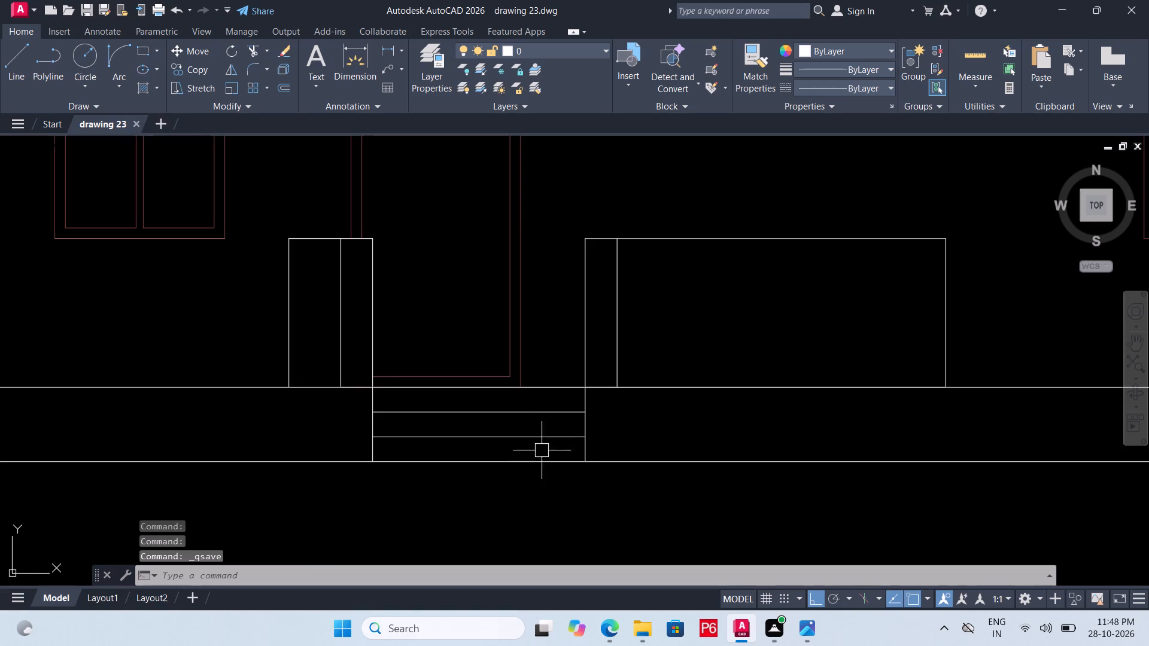
key(ctrl+s)
ctrl+scroll(543, 452, down, 2)
key(ctrl+s)
key(ctrl+s)
key(ctrl+s)
Project two vertical rays downward from the outer faces of the plan's staircase walls through the front elevation.
middle_drag(545, 453, 491, 446)
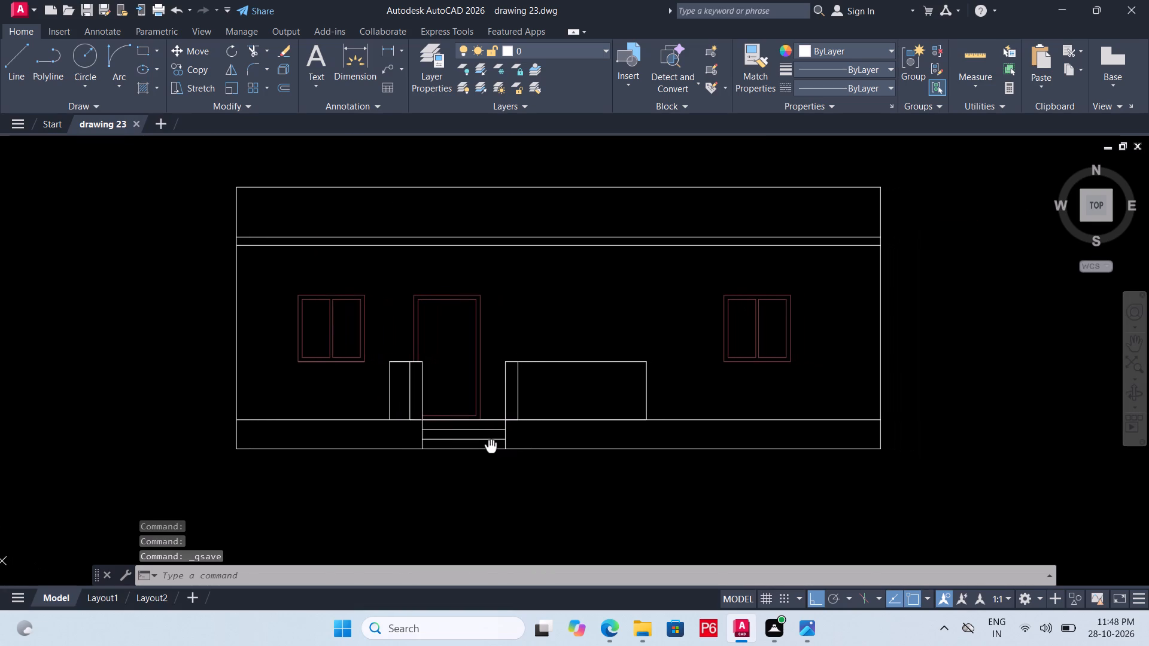
middle_drag(491, 446, 497, 461)
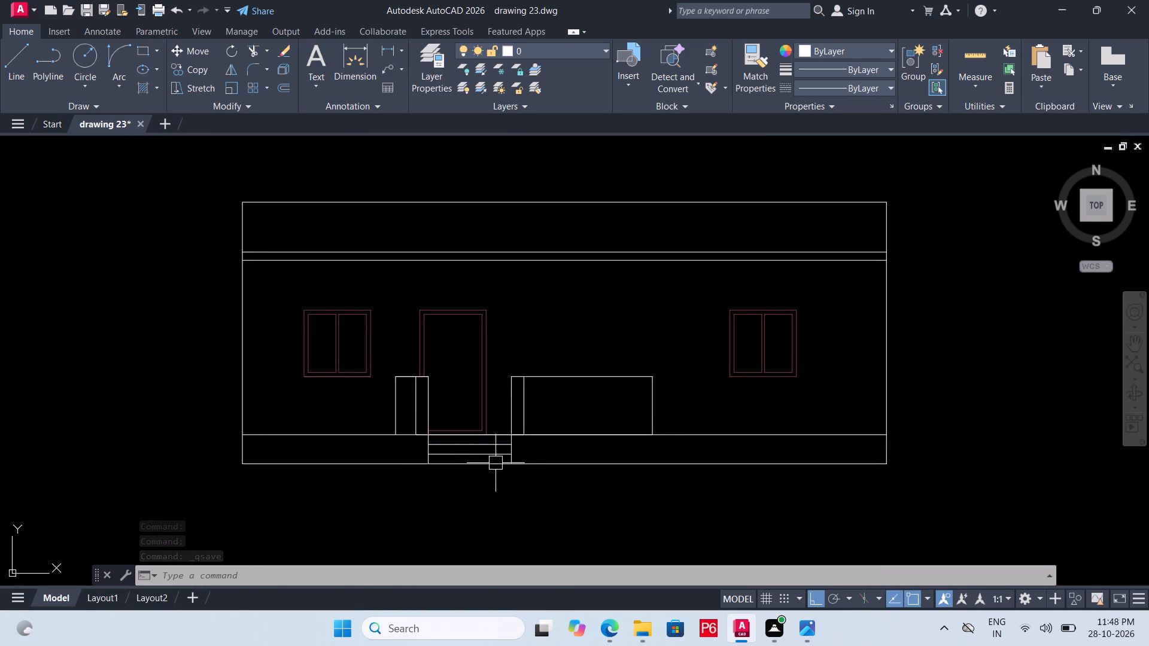
scroll(433, 483, down, 2)
scroll(481, 433, up, 1)
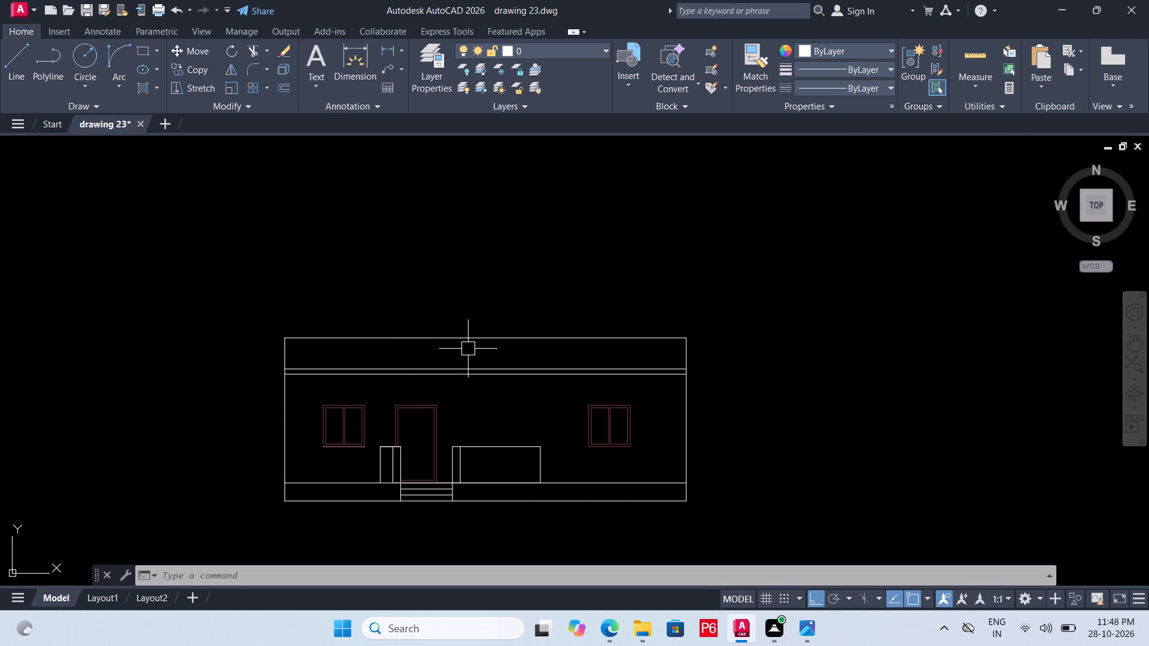
scroll(519, 389, down, 4)
scroll(510, 220, up, 2)
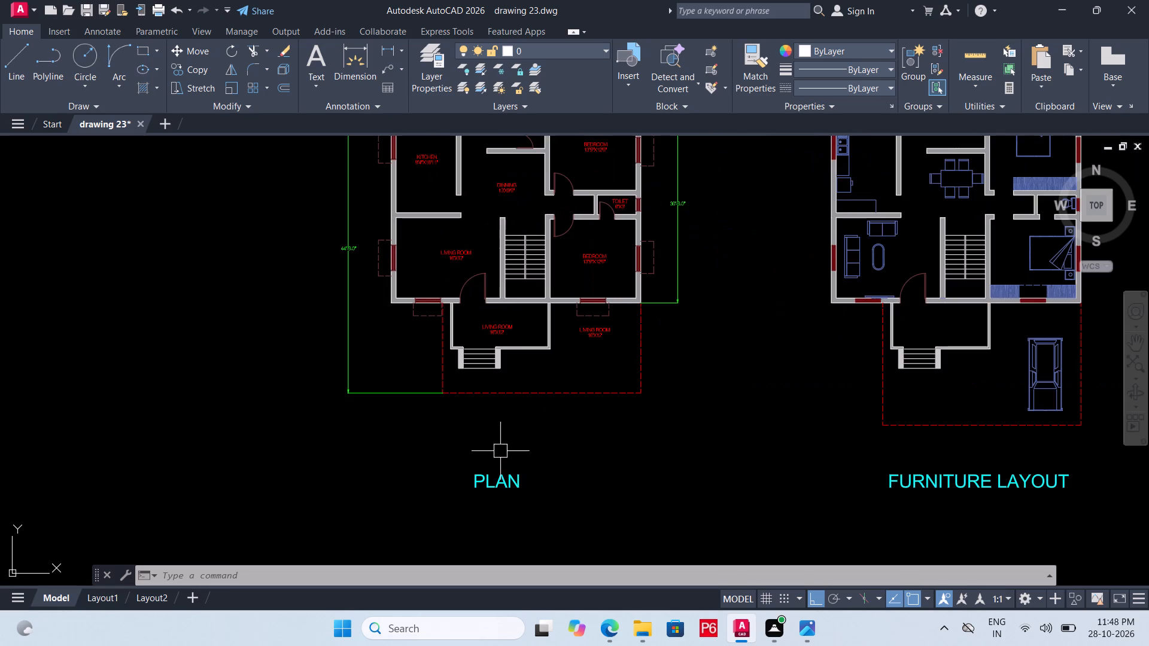
scroll(504, 373, down, 4)
scroll(507, 466, up, 1)
scroll(501, 290, up, 2)
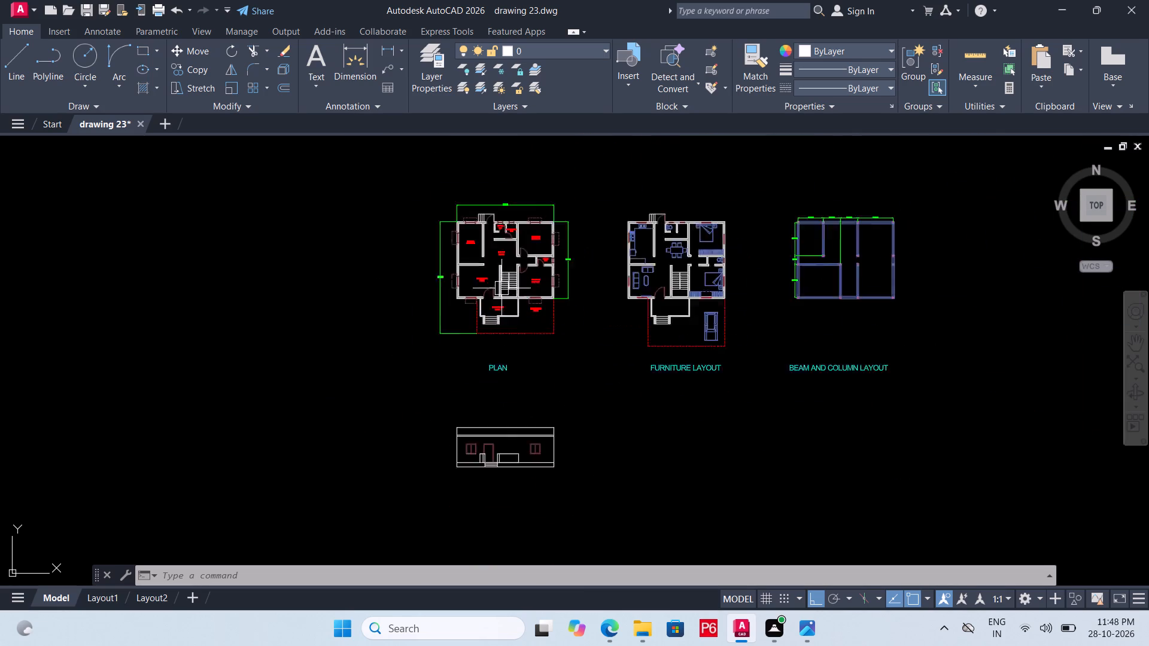
scroll(502, 285, up, 3)
text(RAY)
key(Return)
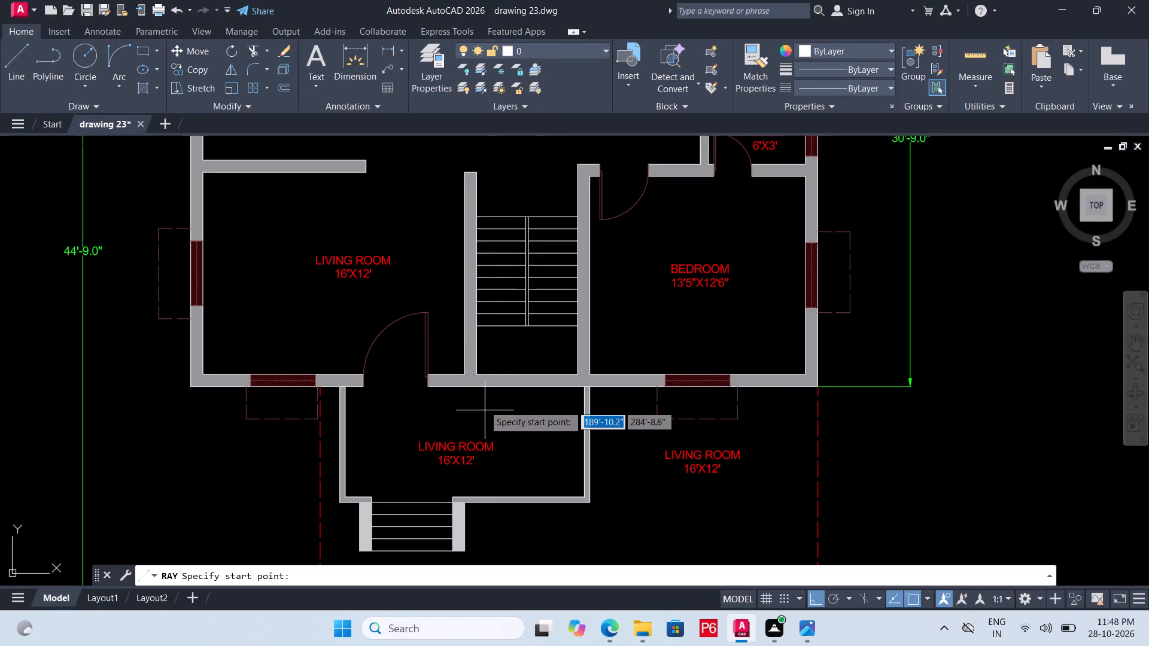
click(460, 374)
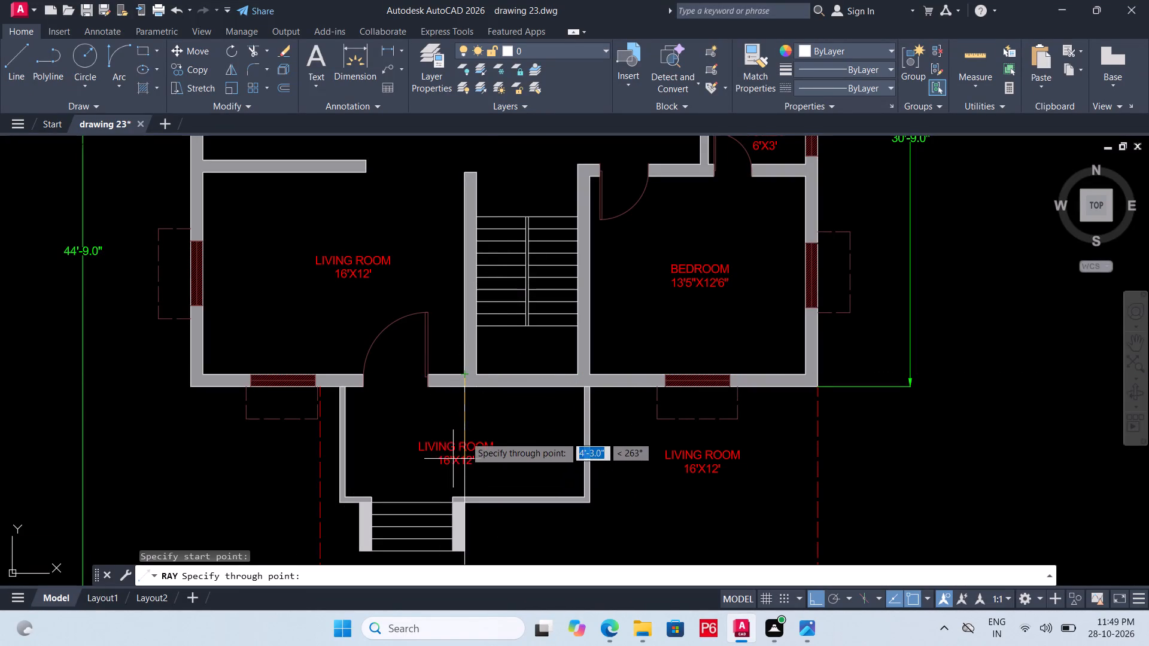
click(472, 423)
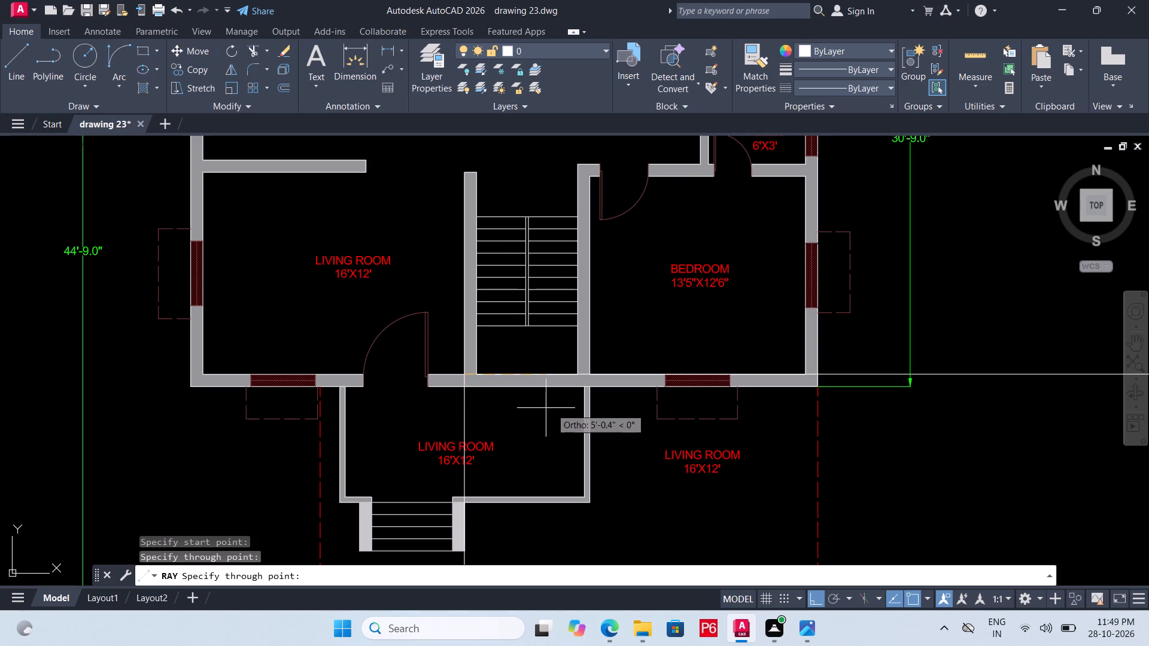
key(space)
scroll(576, 419, up, 1)
key(space)
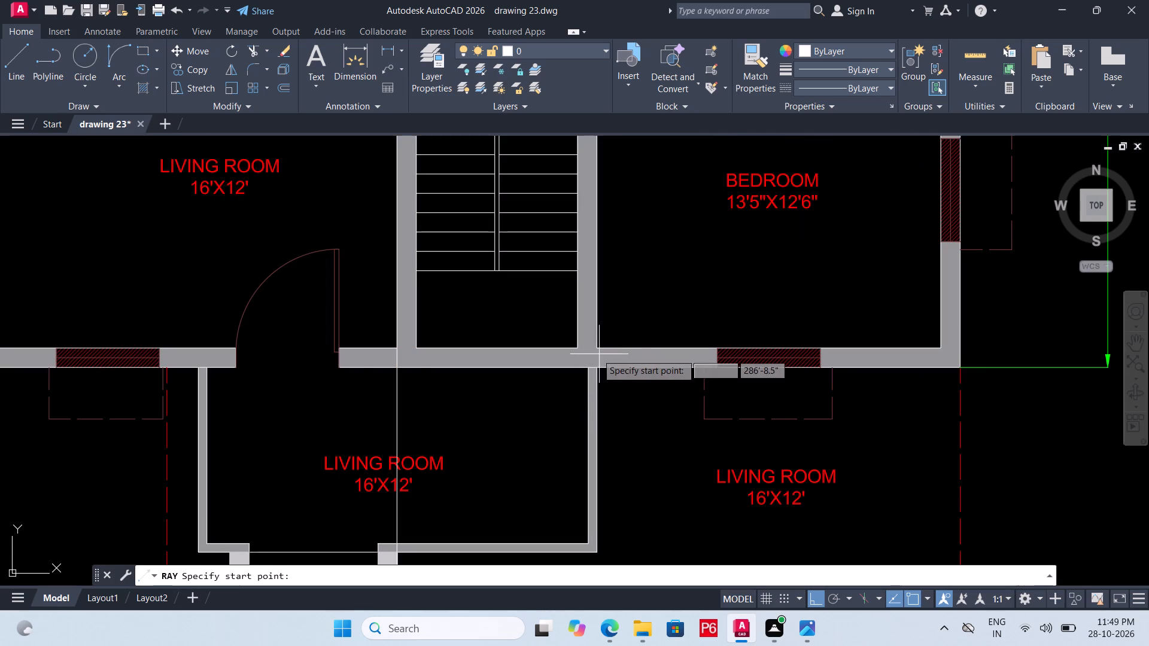
click(595, 352)
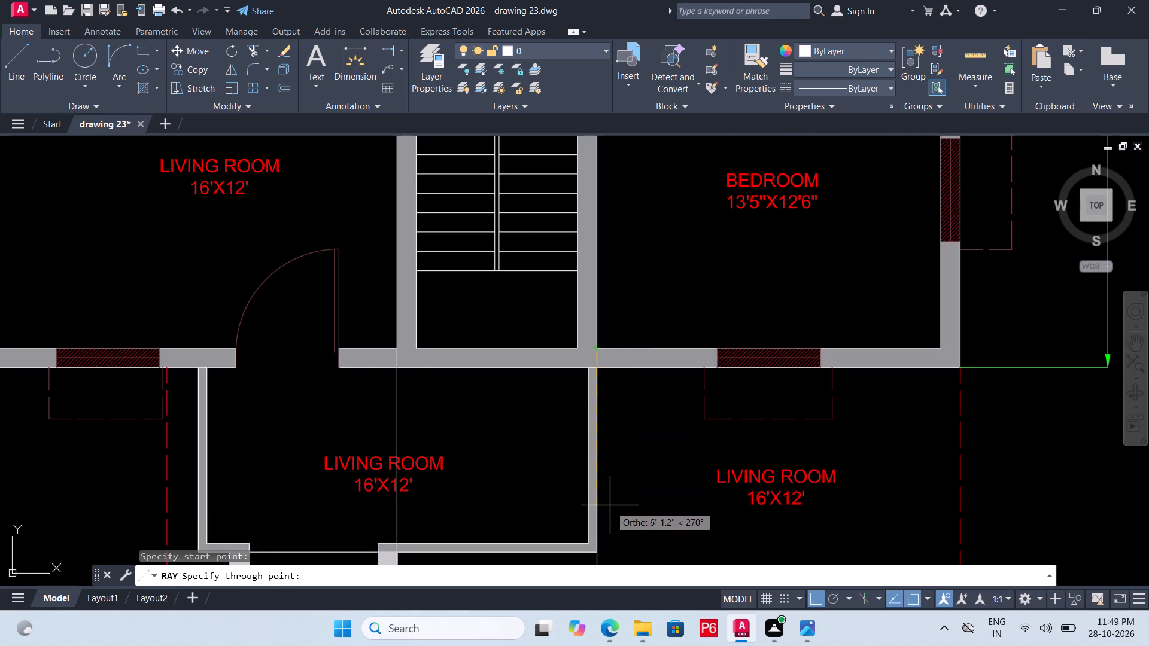
click(610, 505)
key(space)
Project two more vertical rays downward from the inner faces of the plan's staircase walls.
key(space)
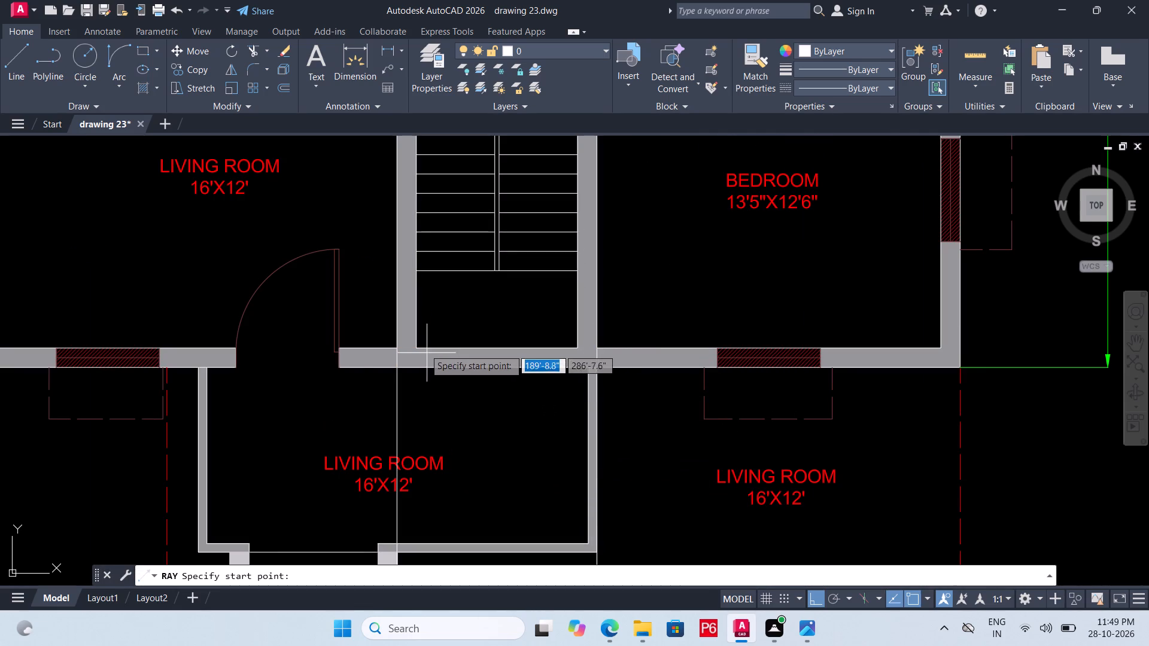
click(415, 345)
click(412, 443)
key(space)
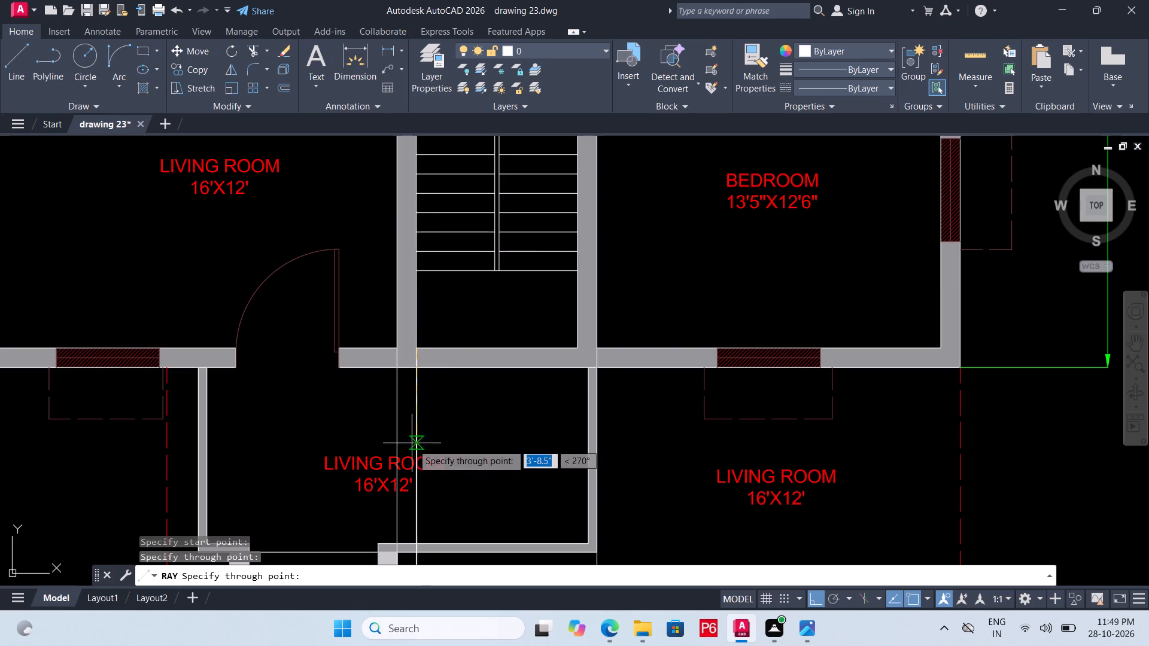
key(space)
click(571, 347)
click(572, 427)
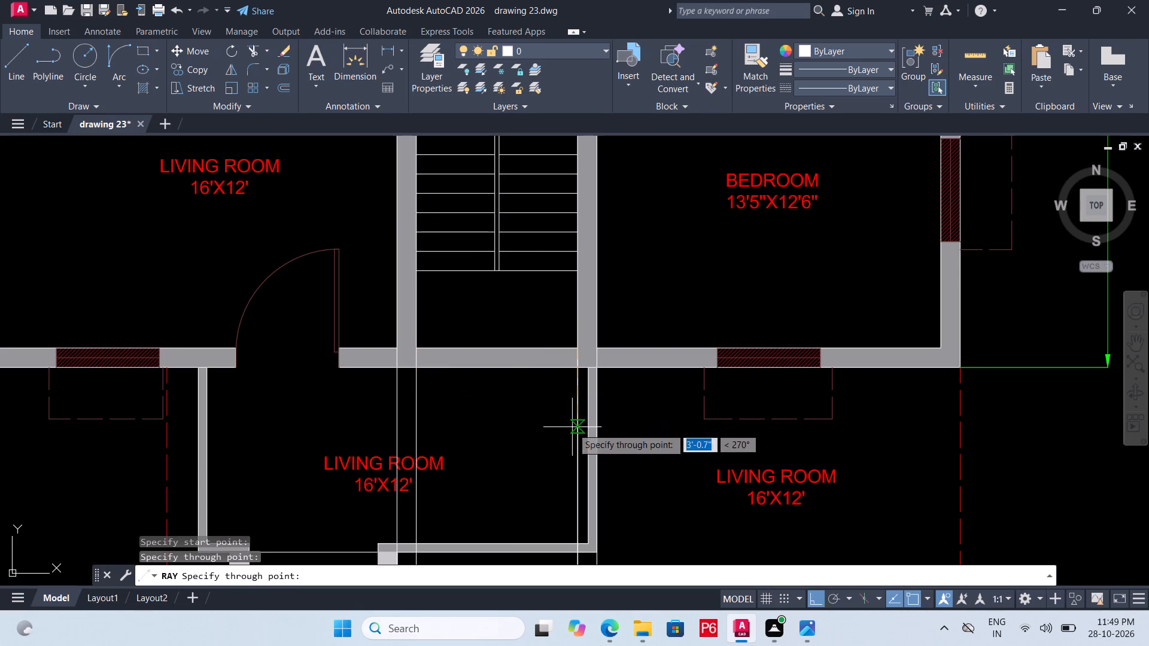
key(space)
Save the drawing with the four staircase projection rays.
scroll(510, 371, down, 2)
key(ctrl+s)
key(ctrl+s)
ctrl+scroll(469, 344, down, 4)
key(ctrl+s)
key(ctrl+s)
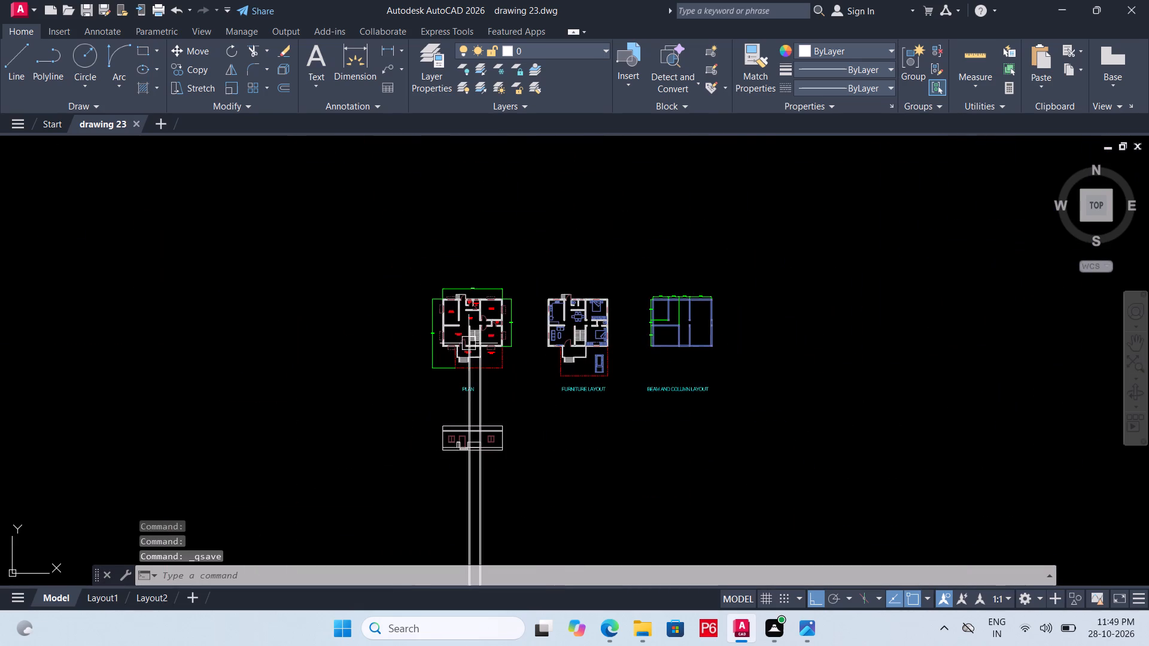
scroll(451, 496, up, 2)
scroll(543, 305, up, 1)
scroll(470, 294, up, 1)
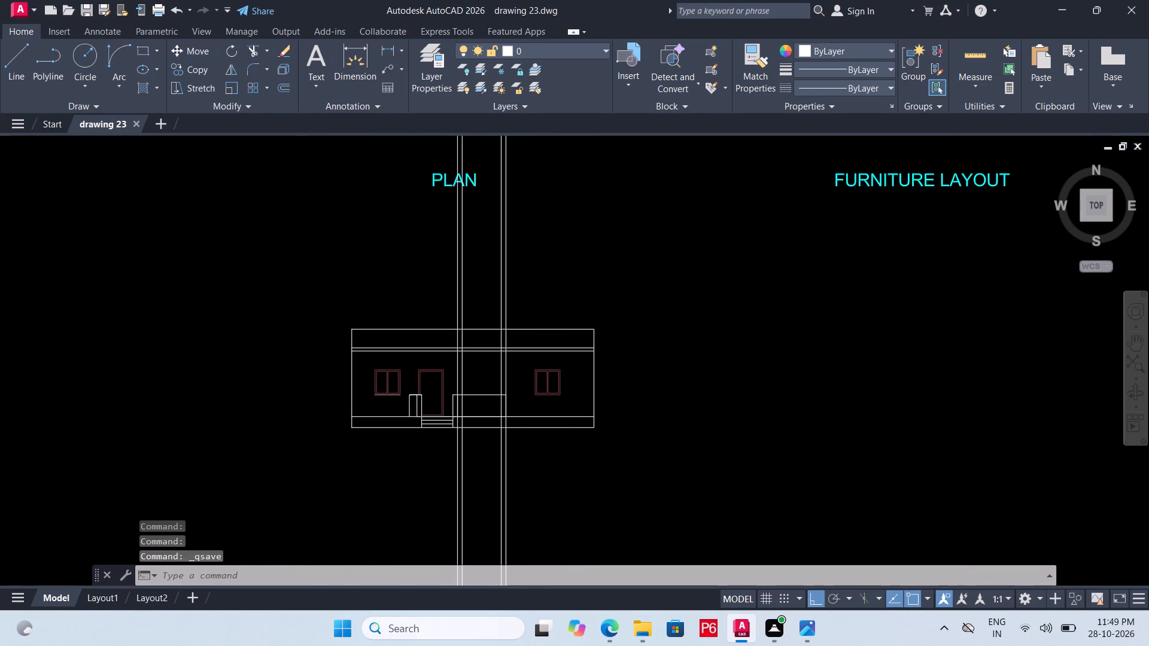
scroll(470, 294, up, 1)
key(l)
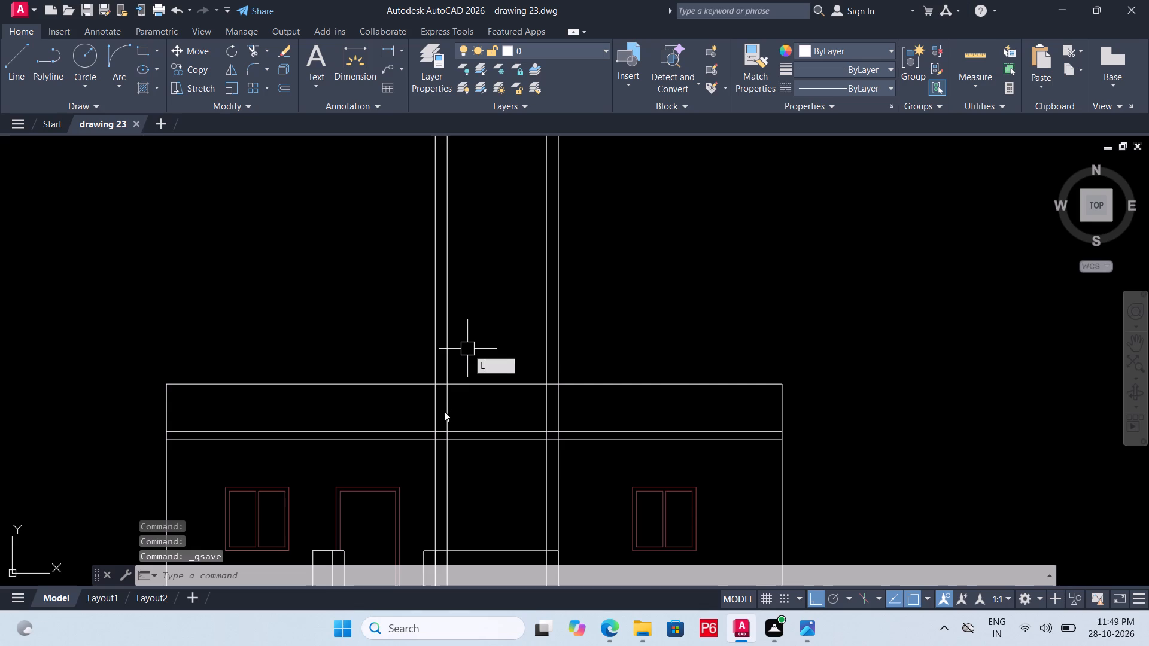
key(Escape)
key(ctrl+s)
key(ctrl+s)
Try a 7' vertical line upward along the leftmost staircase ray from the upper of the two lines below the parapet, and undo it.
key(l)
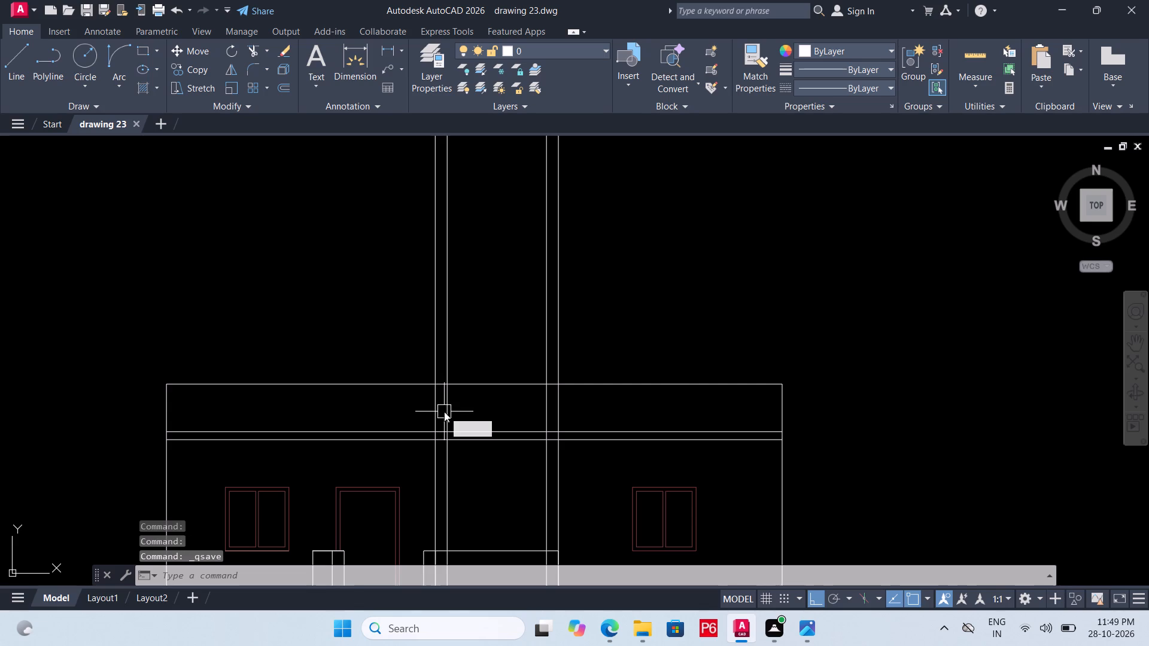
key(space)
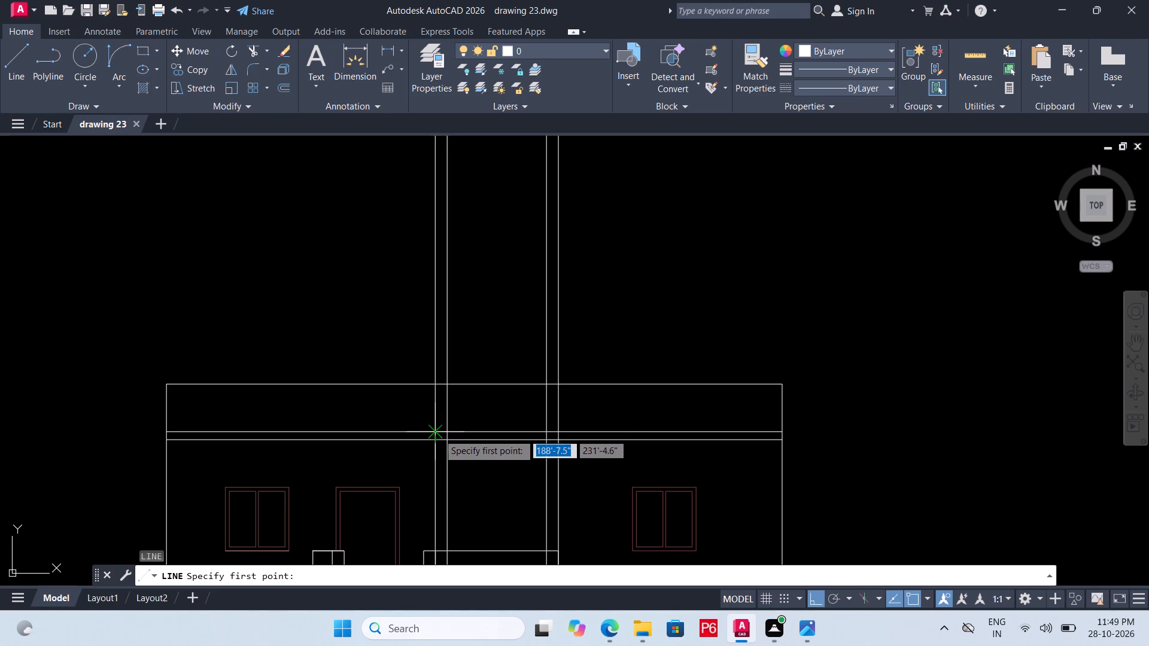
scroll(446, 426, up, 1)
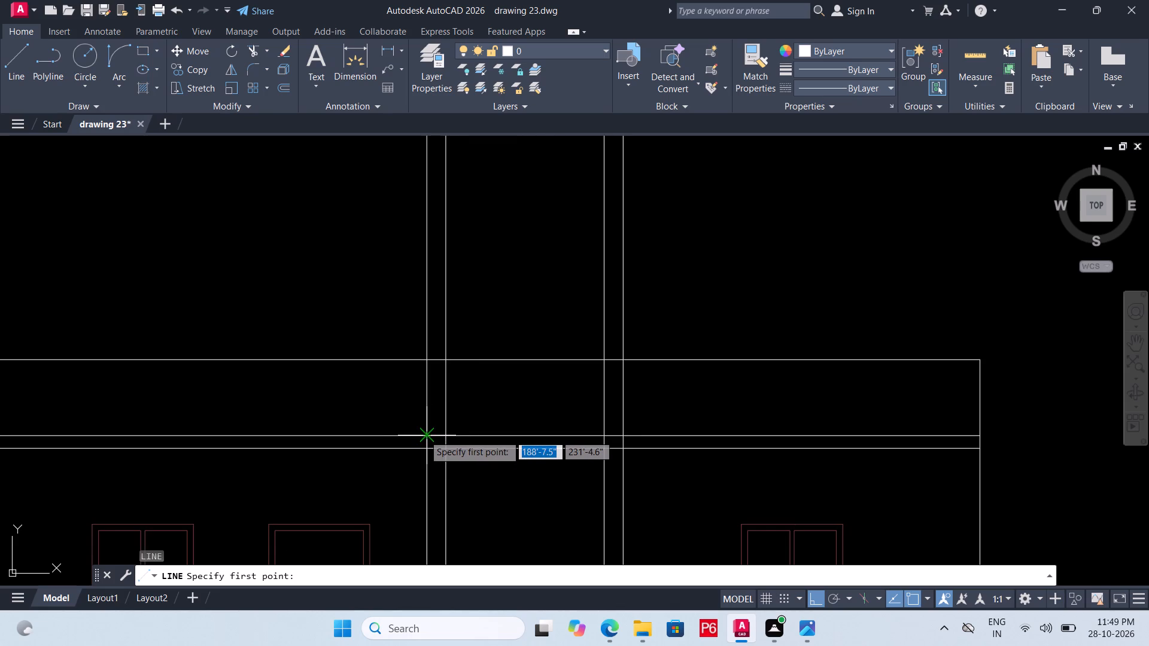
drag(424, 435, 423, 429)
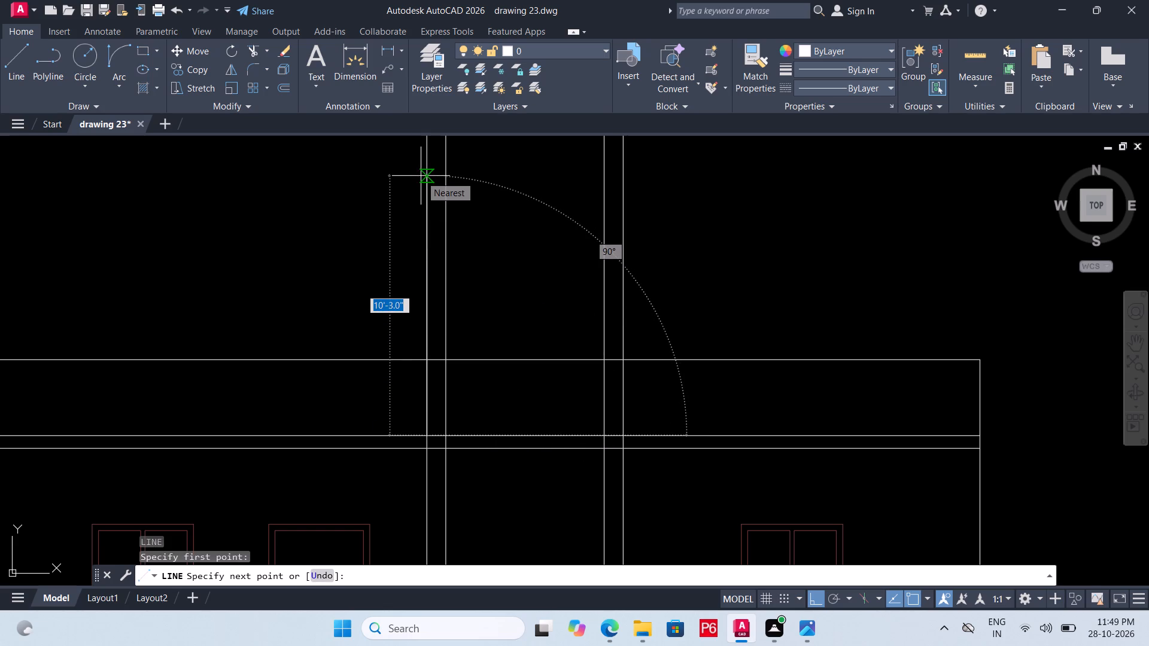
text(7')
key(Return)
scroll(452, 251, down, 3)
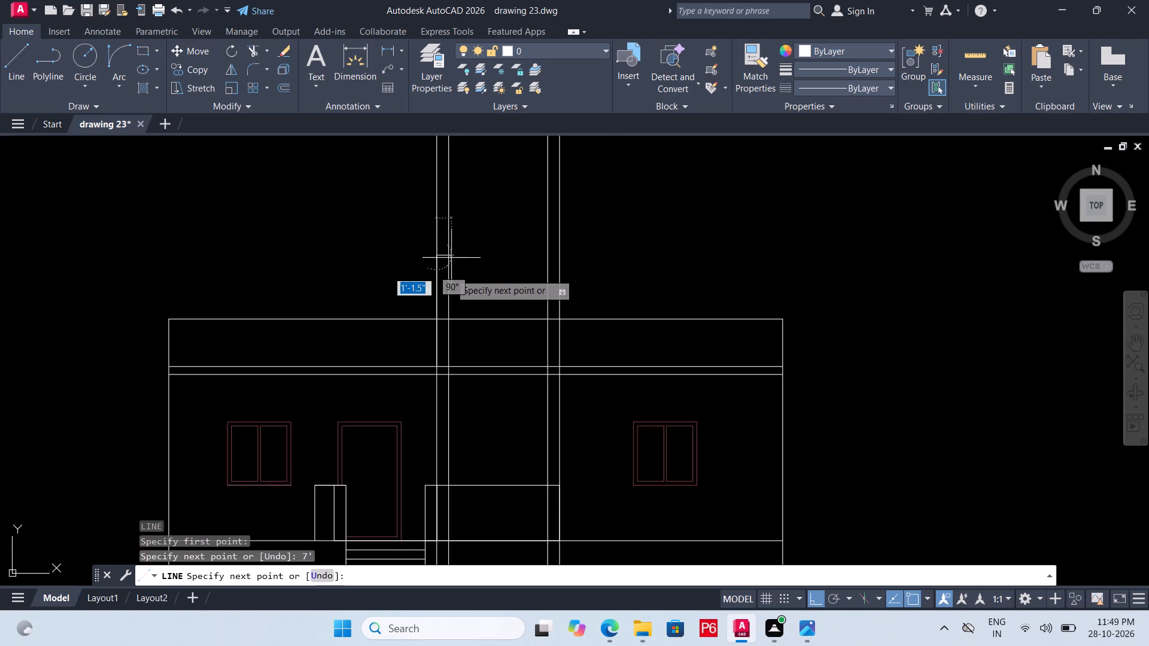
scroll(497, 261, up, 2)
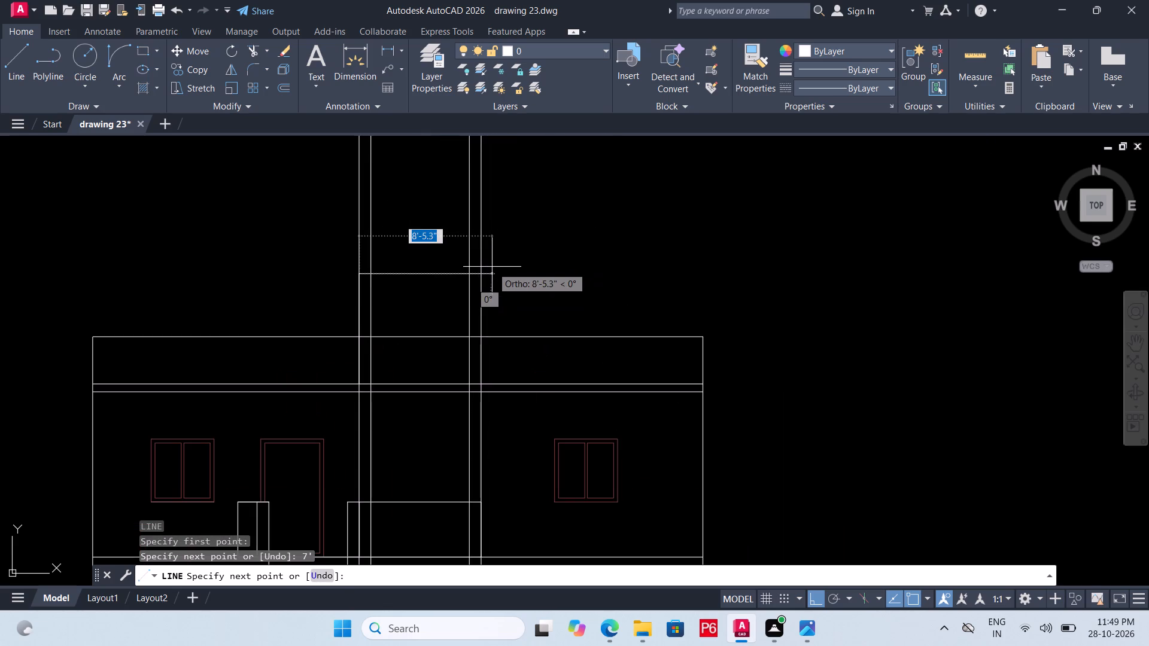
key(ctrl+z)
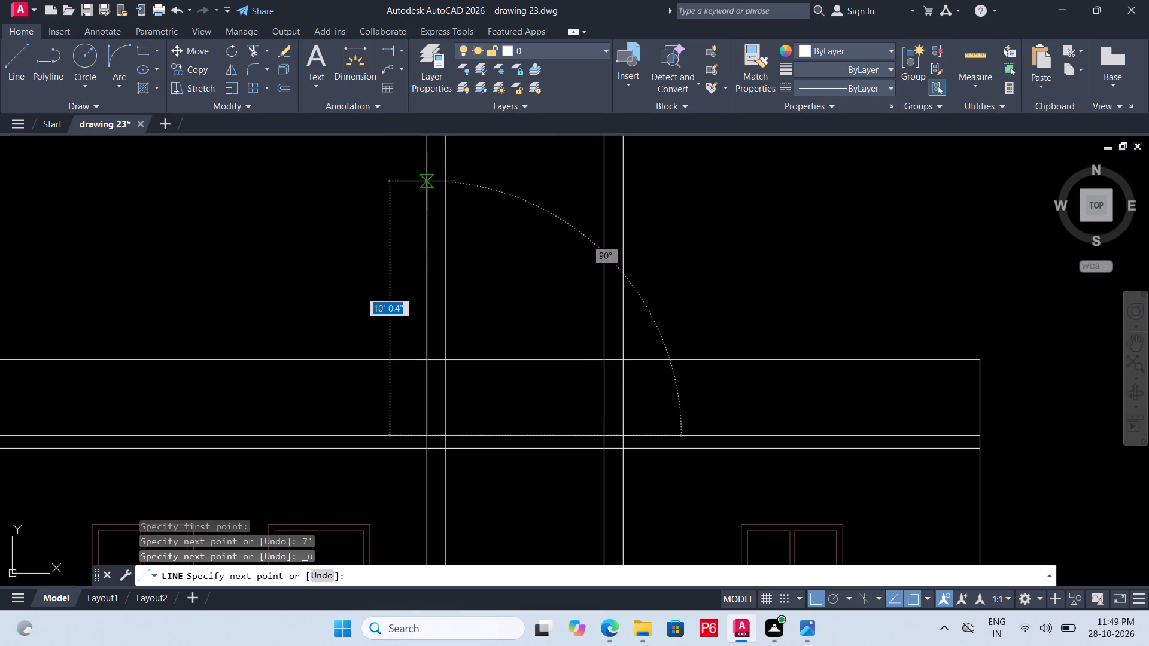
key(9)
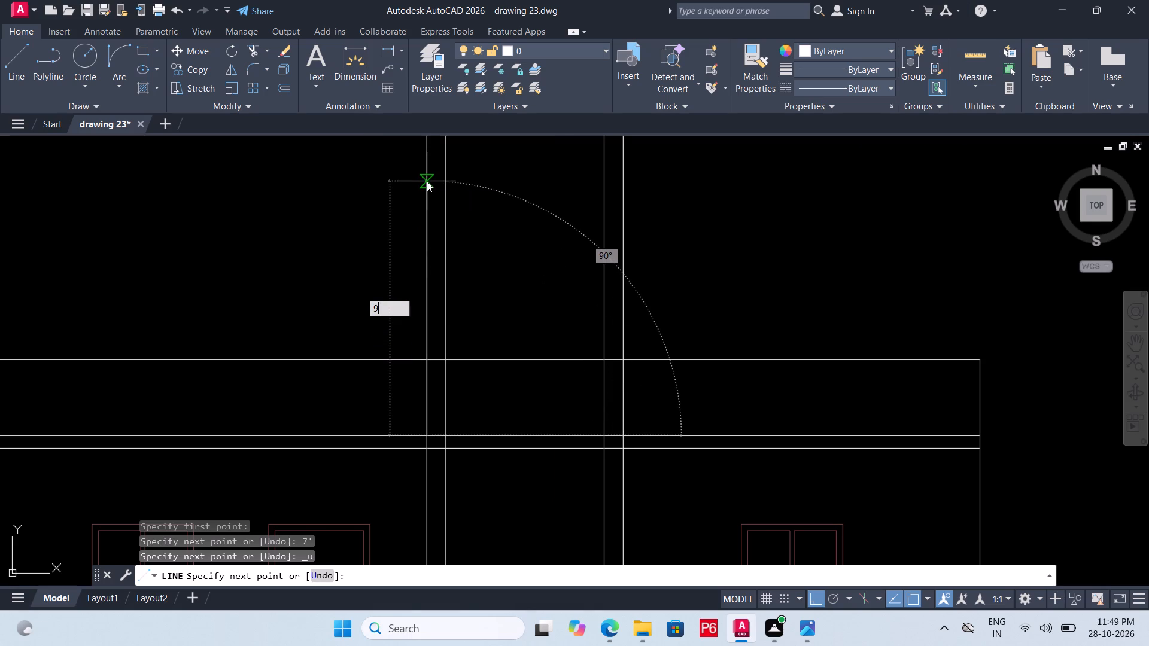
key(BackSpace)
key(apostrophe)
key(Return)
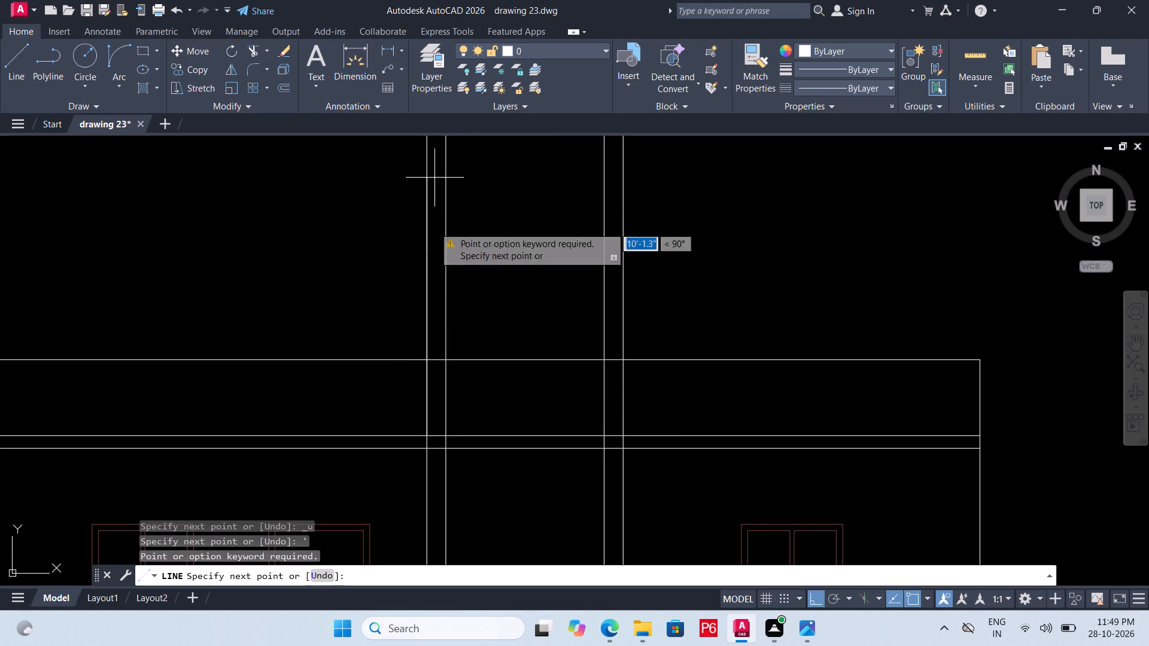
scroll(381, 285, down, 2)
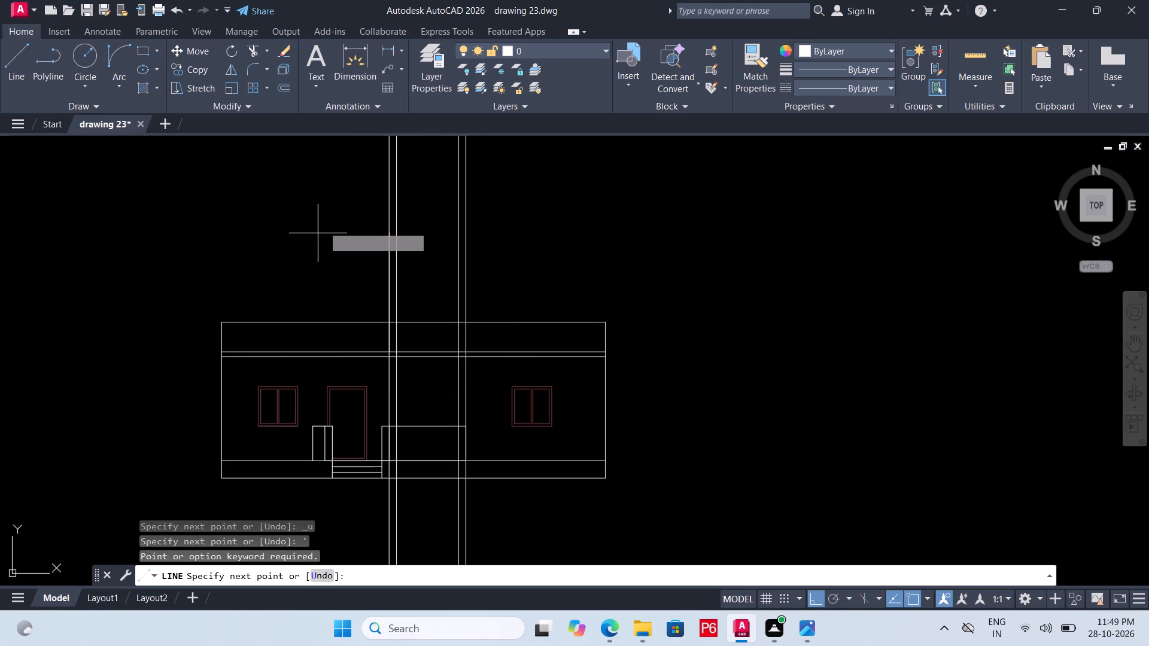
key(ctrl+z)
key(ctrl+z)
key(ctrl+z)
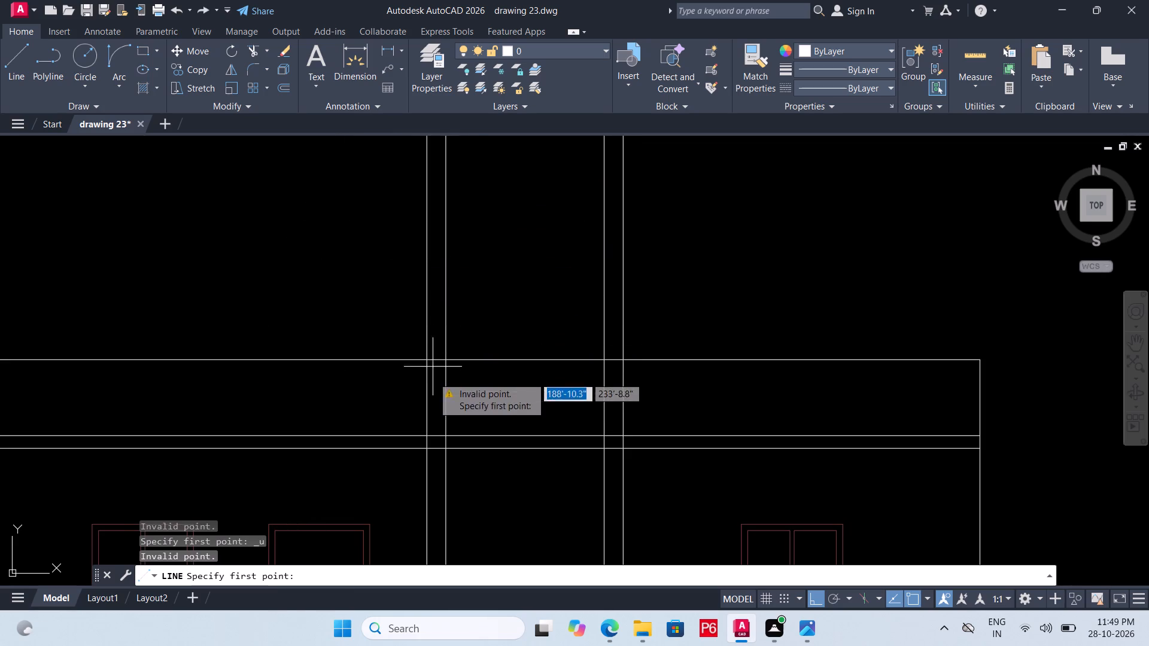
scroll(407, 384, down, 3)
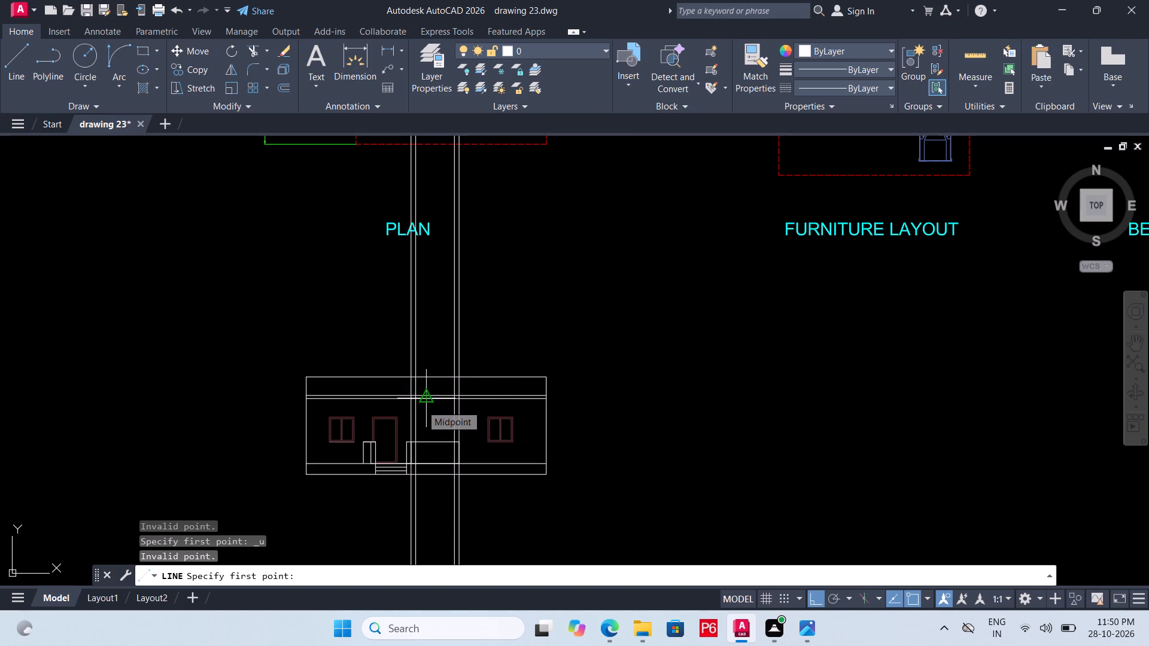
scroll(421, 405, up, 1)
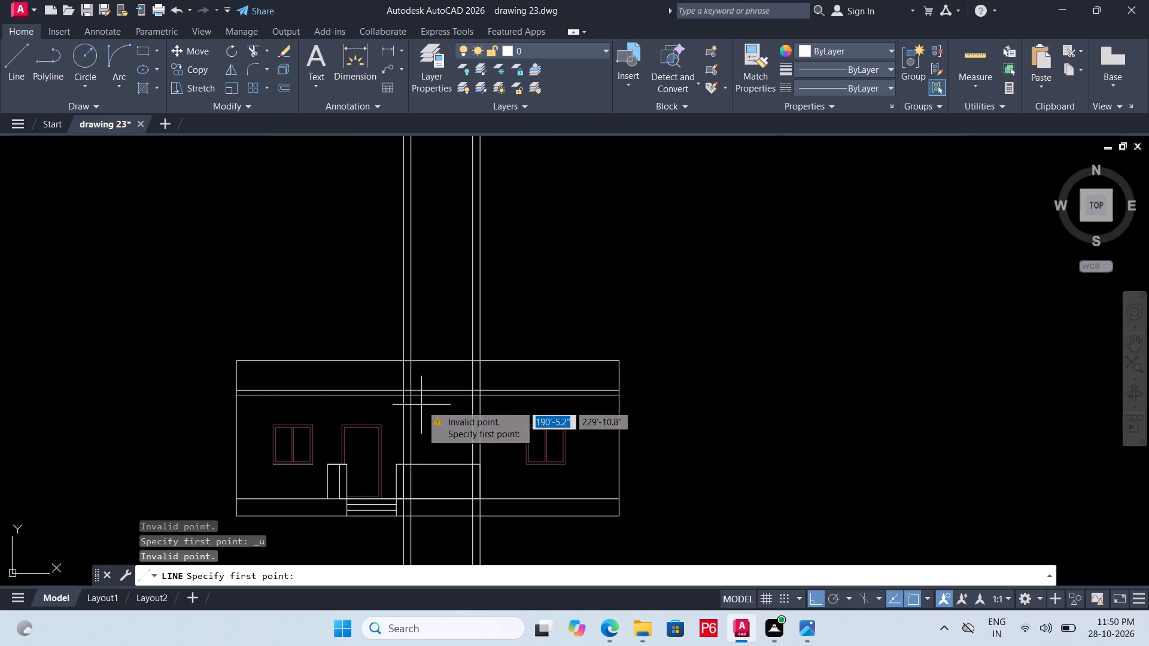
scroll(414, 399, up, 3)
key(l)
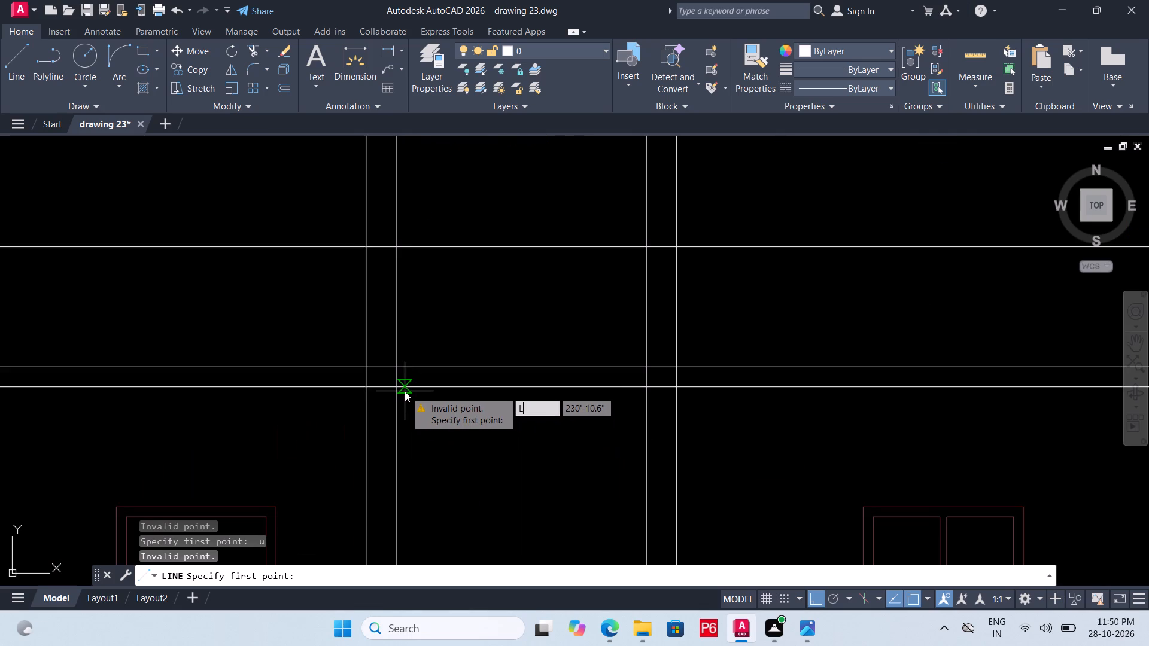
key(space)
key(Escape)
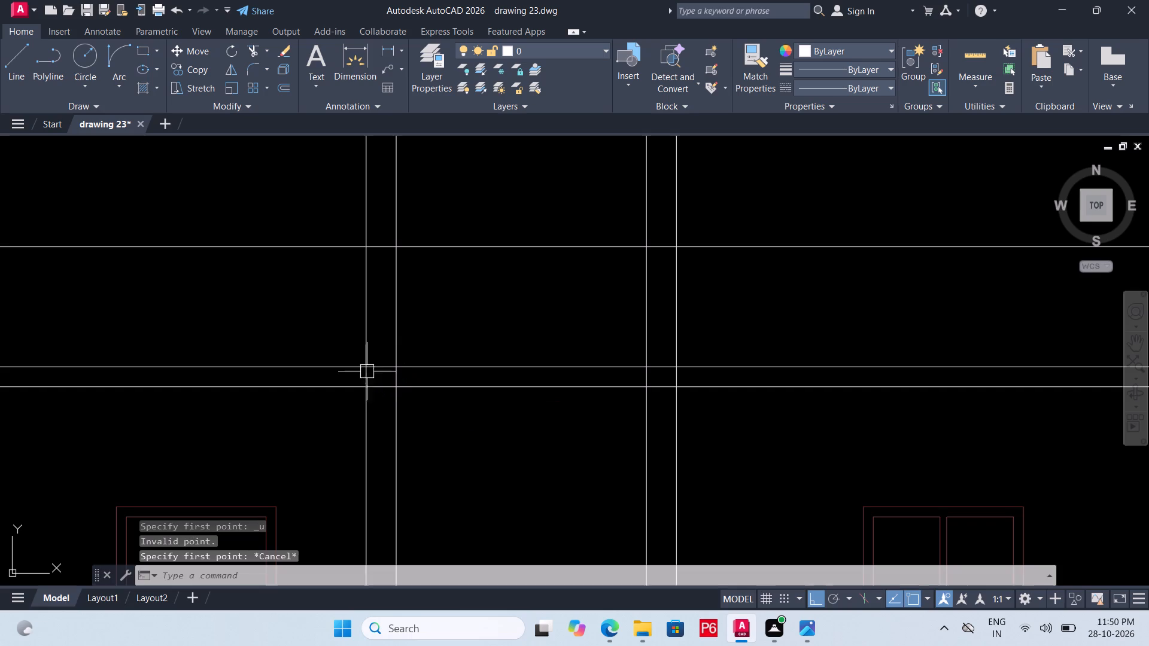
On the furniture layer, draw the staircase room outline 9' up the leftmost ray, across to the rightmost ray and down to the lower line below the parapet.
click(544, 50)
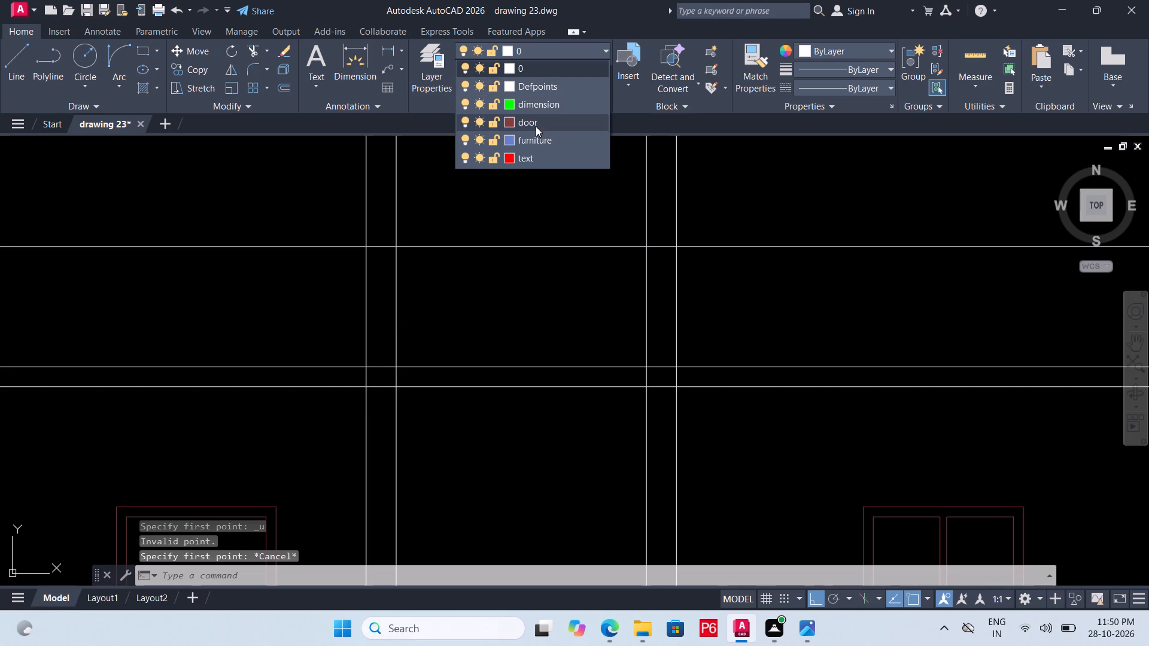
click(535, 135)
key(l)
key(space)
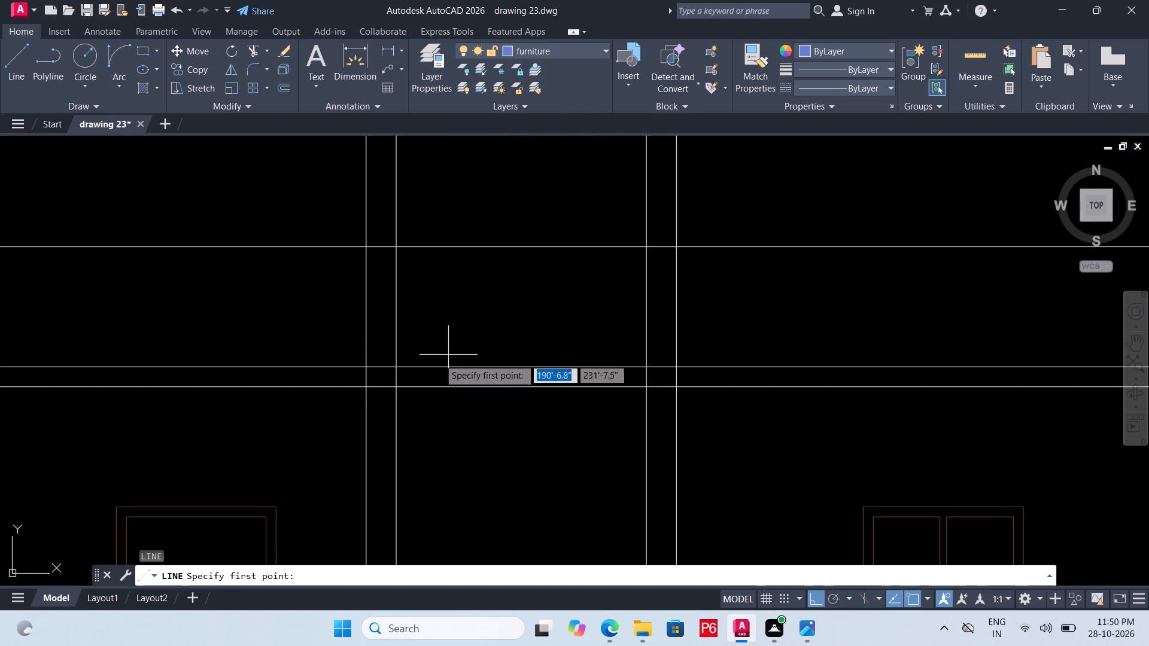
click(363, 367)
scroll(361, 335, down, 2)
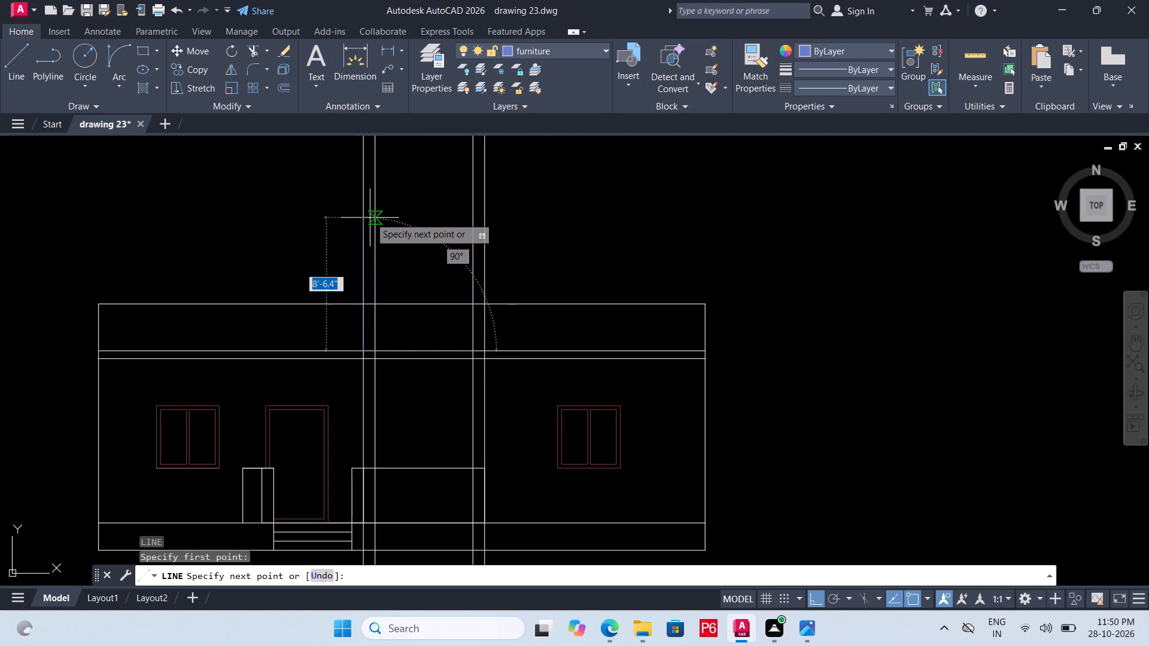
text(9')
key(Return)
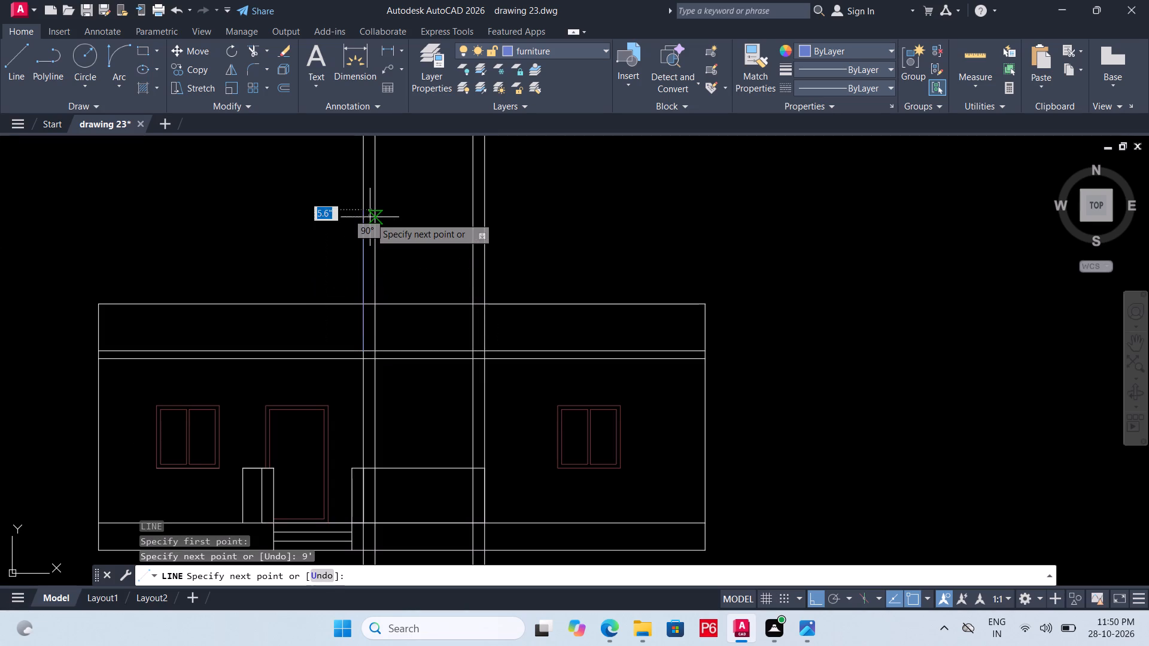
click(488, 212)
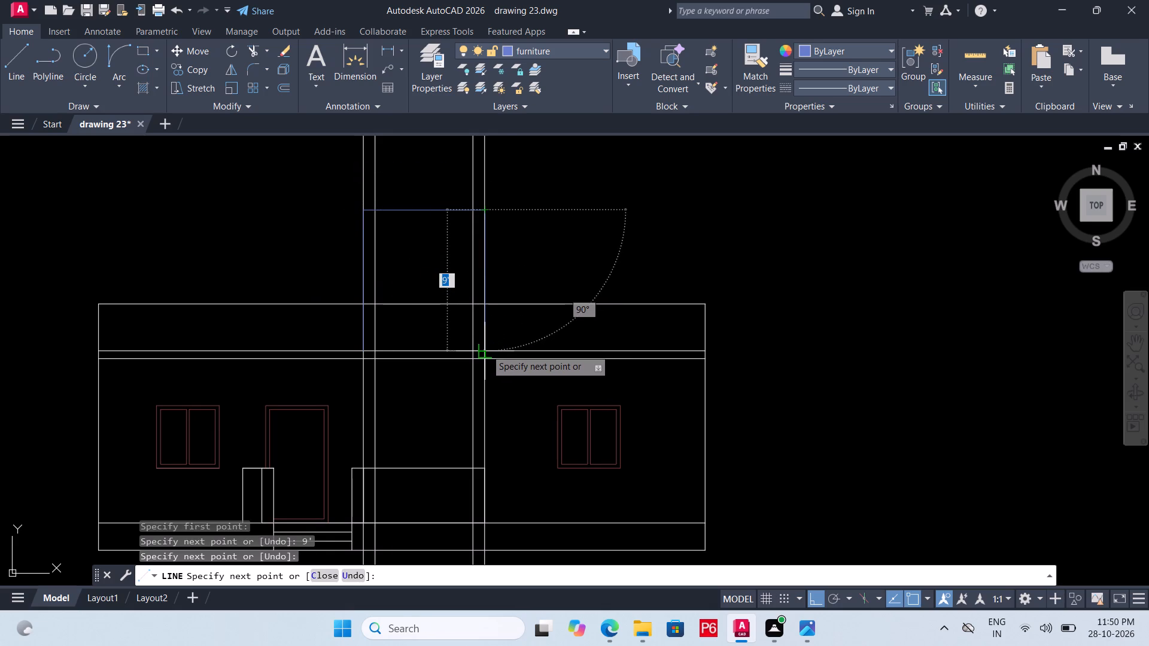
key(ctrl+z)
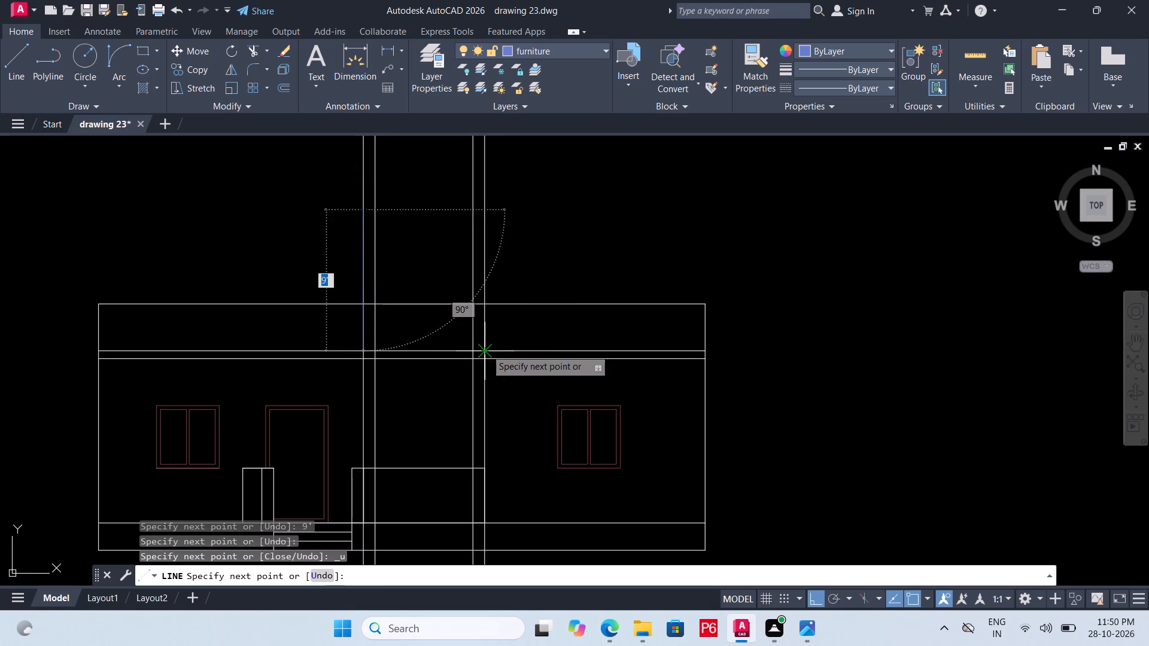
click(485, 214)
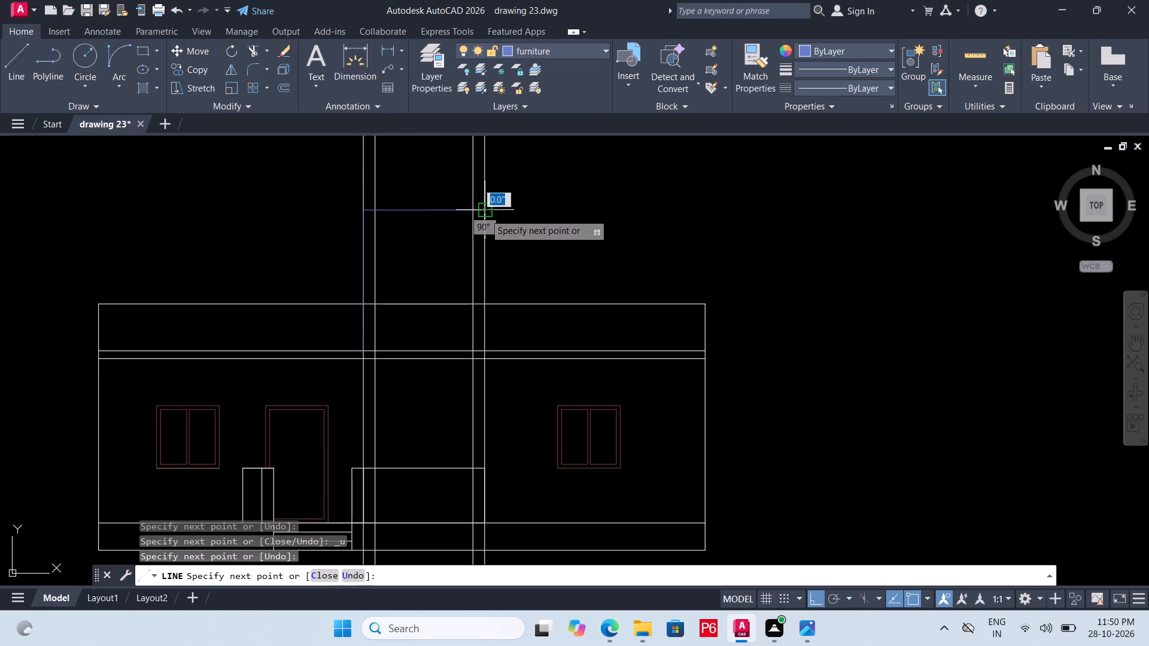
click(482, 360)
key(Escape)
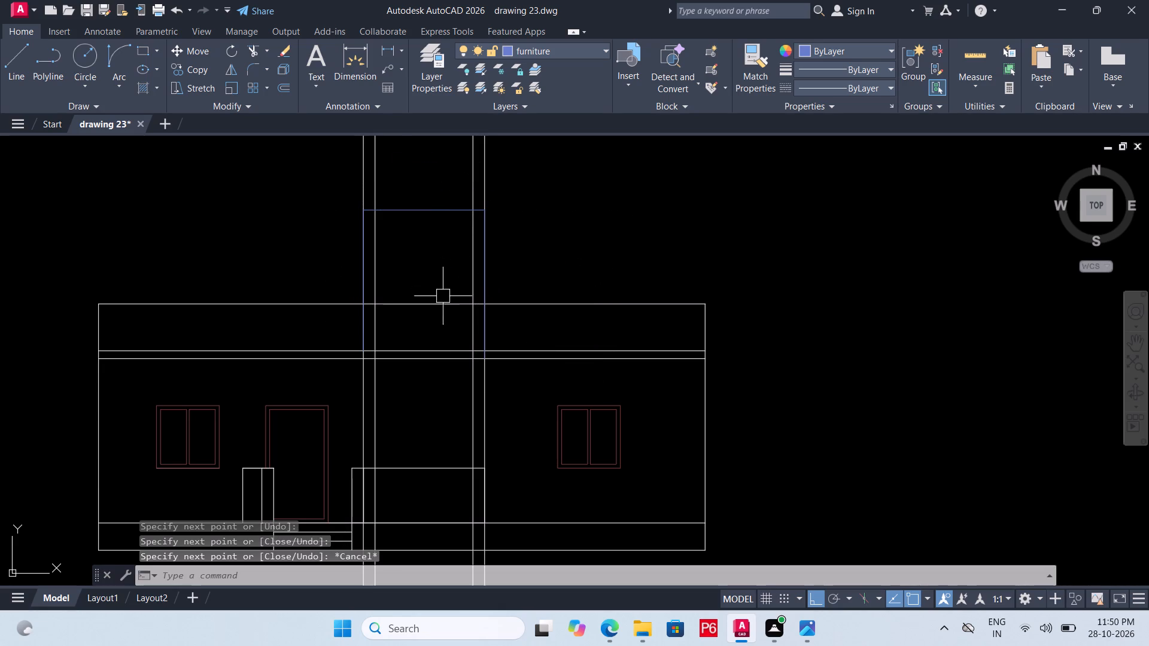
Erase the four vertical staircase projection rays running through the elevation.
scroll(445, 310, down, 1)
key(Escape)
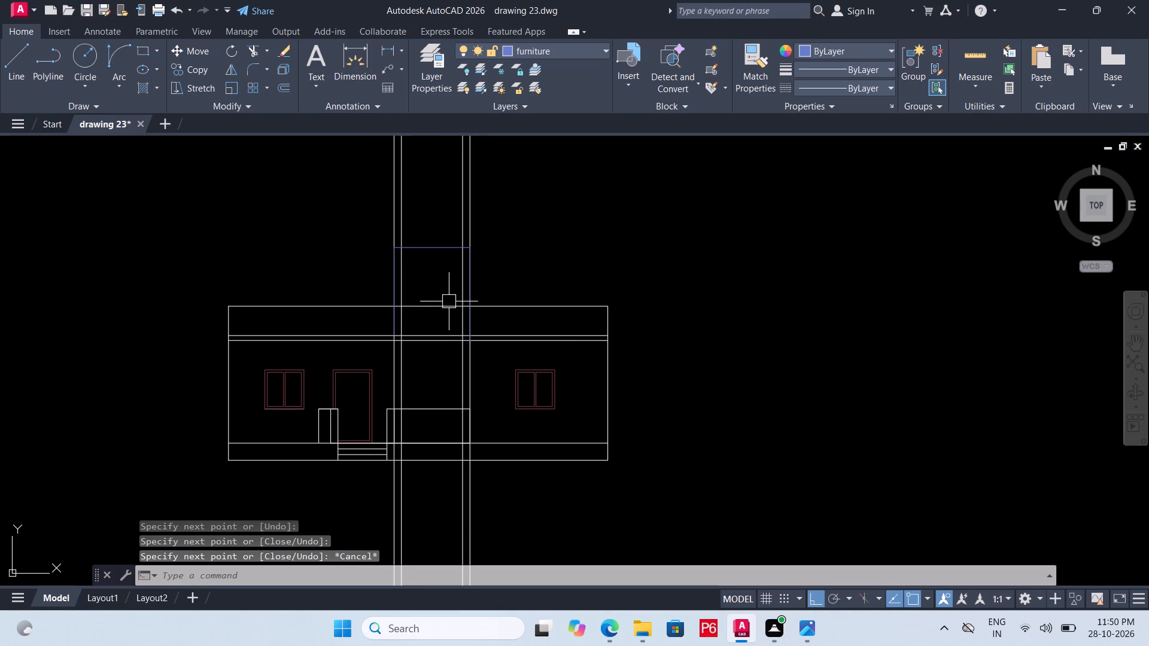
click(500, 173)
click(348, 188)
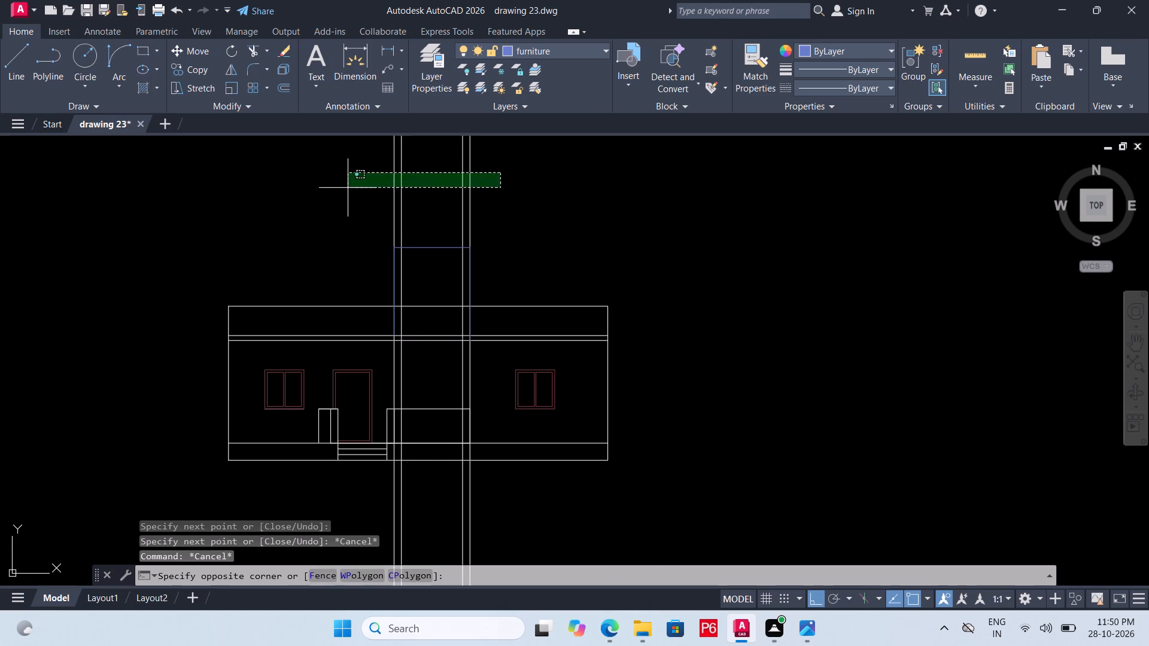
key(Delete)
Save the drawing with the staircase room outline and the projection rays erased.
scroll(421, 308, up, 2)
key(ctrl+s)
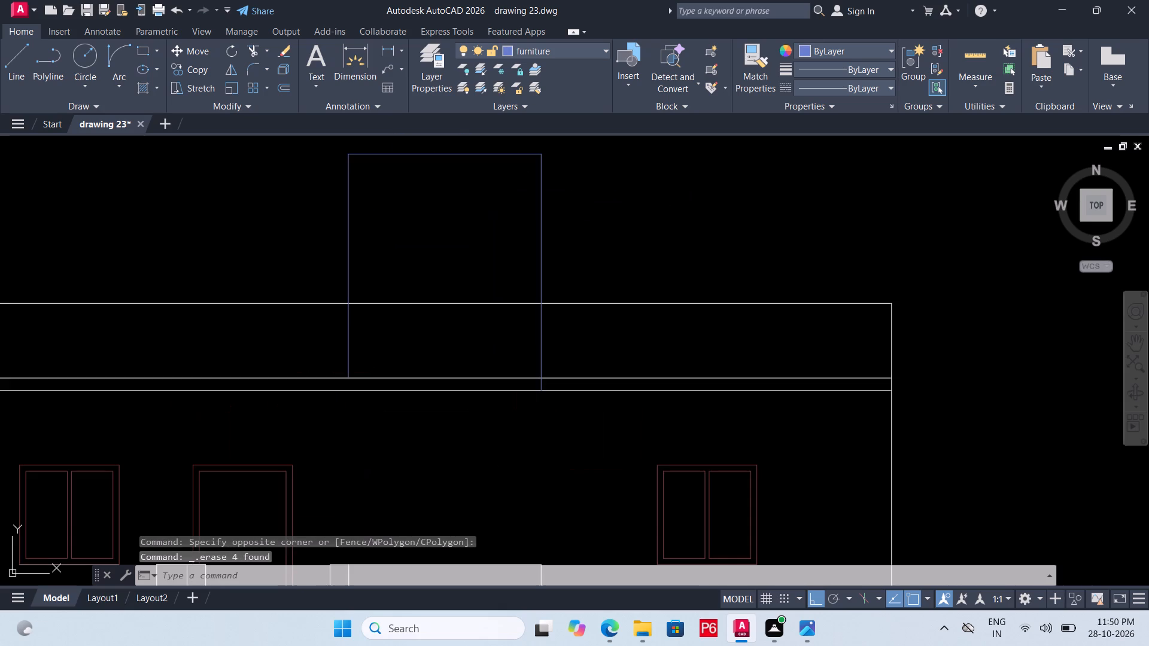
key(ctrl+s)
key(ctrl+s)
key(ctrl+s)
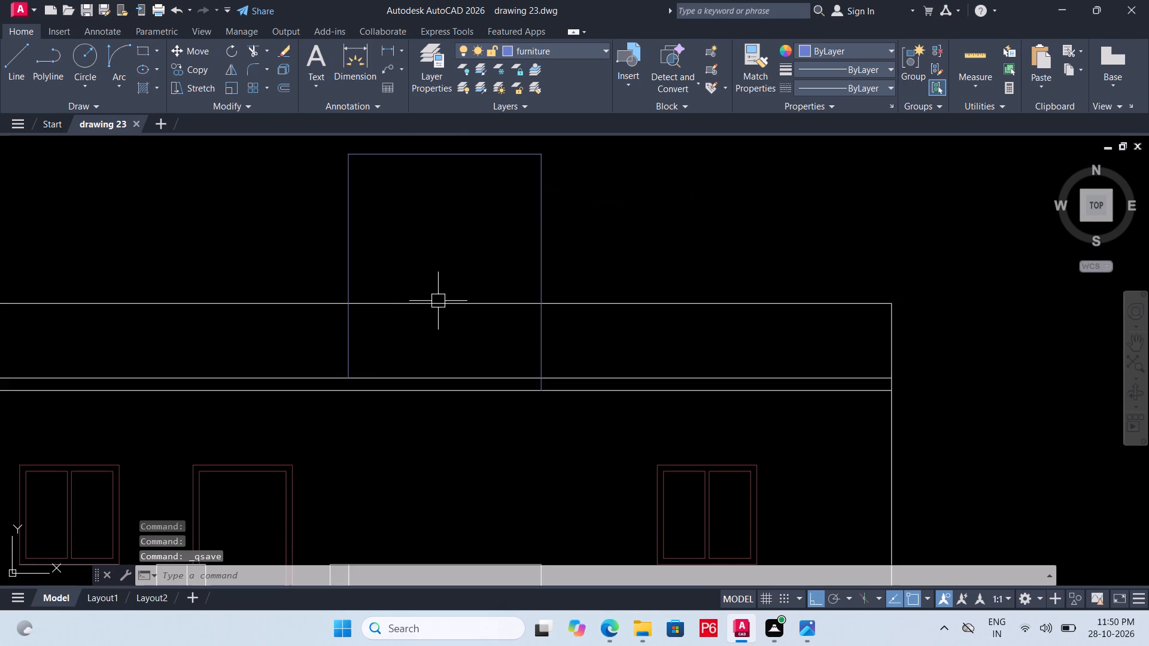
Trim the parapet's top line between the two side walls of the staircase room.
key(e)
key(Escape)
text(TR)
key(space)
key(space)
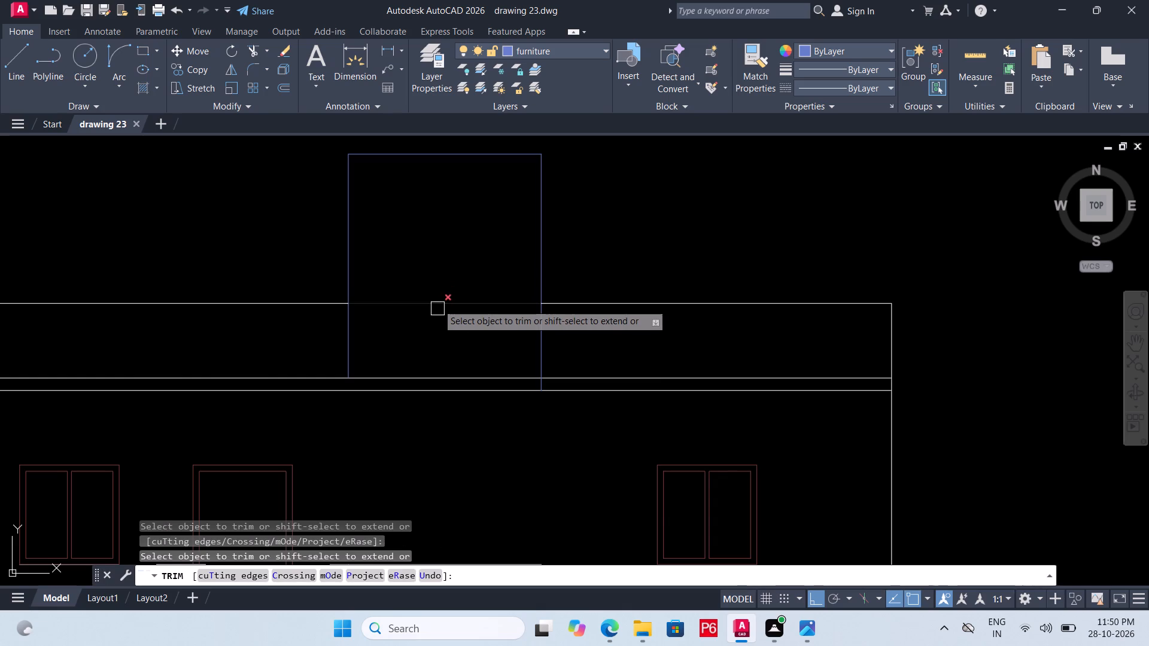
click(437, 304)
Save the drawing with the trimmed parapet line.
ctrl+scroll(441, 343, down, 1)
key(ctrl+s)
key(ctrl+s)
key(ctrl+s)
key(ctrl+s)
key(ctrl+s)
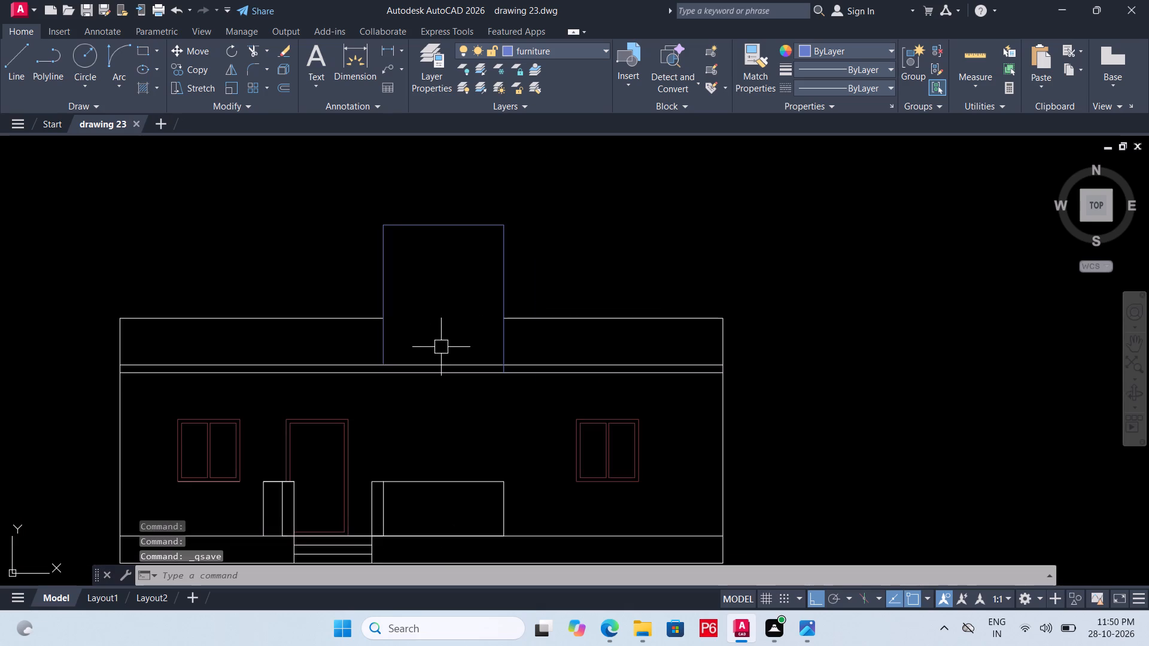
key(ctrl+s)
key(ctrl+s)
Extend the staircase room's left wall line down to the lower of the two lines below the parapet.
scroll(504, 401, up, 1)
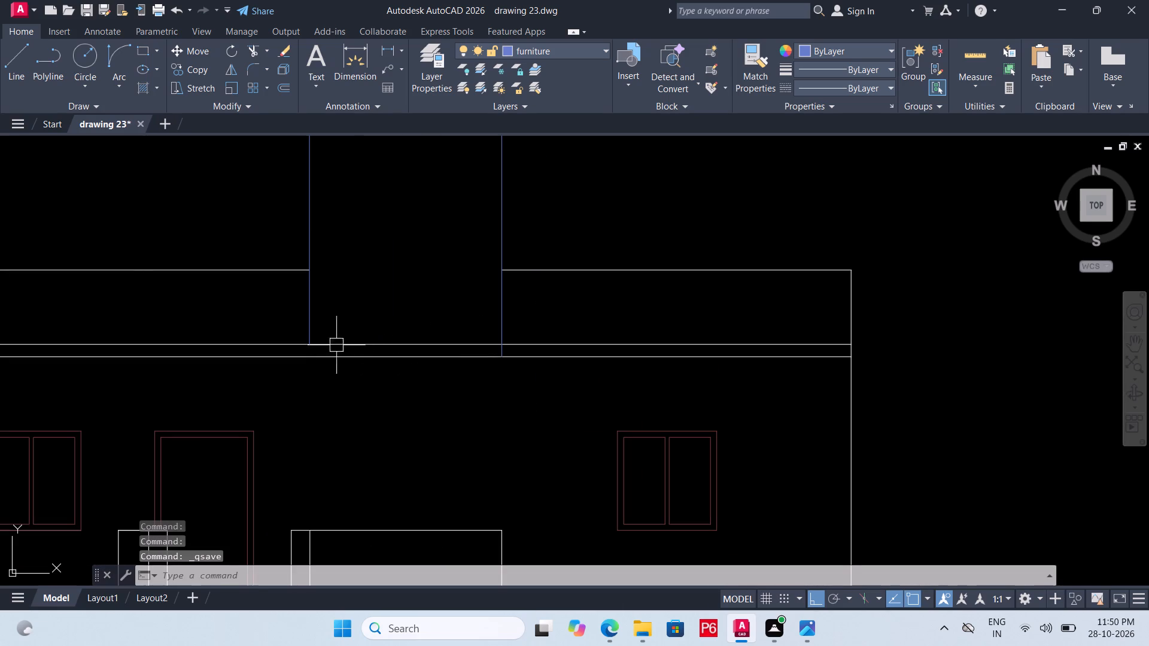
scroll(316, 337, up, 1)
text(EX)
key(space)
key(space)
click(302, 317)
Save the drawing with the extended staircase room wall.
key(ctrl+s)
key(ctrl+s)
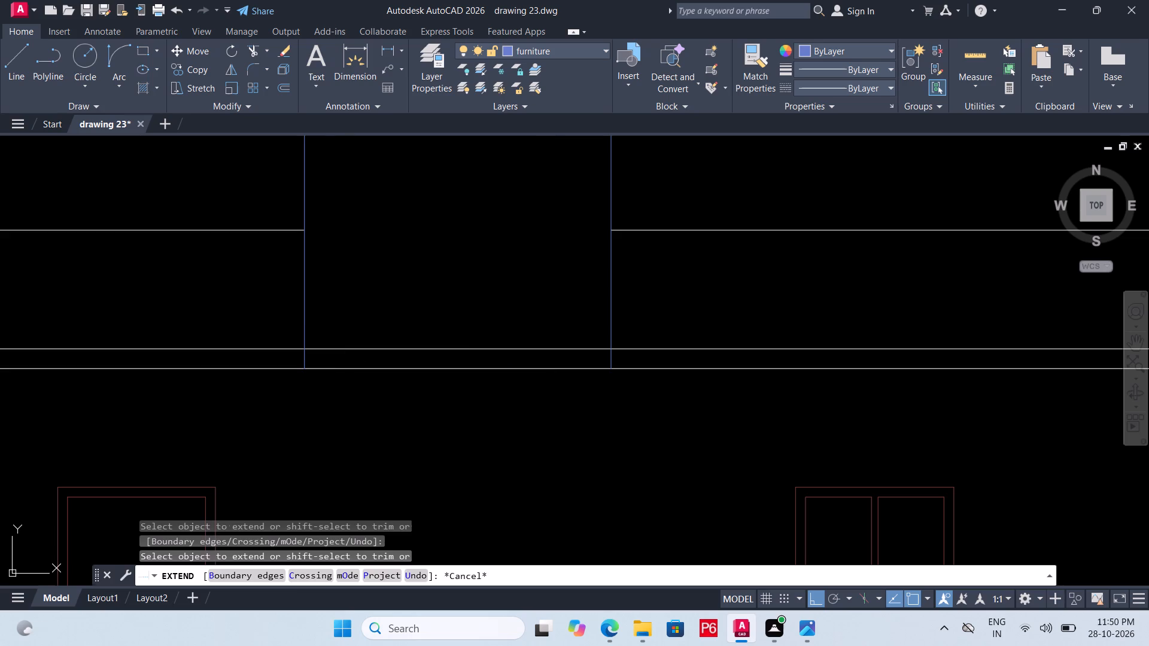
key(ctrl+s)
key(ctrl+s)
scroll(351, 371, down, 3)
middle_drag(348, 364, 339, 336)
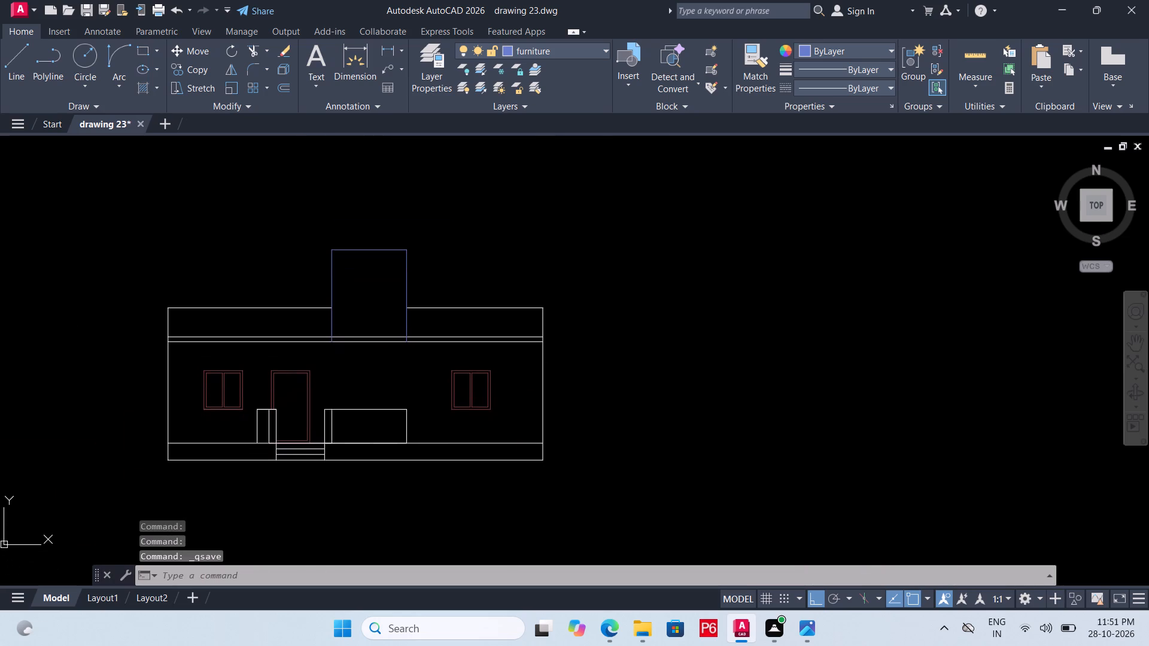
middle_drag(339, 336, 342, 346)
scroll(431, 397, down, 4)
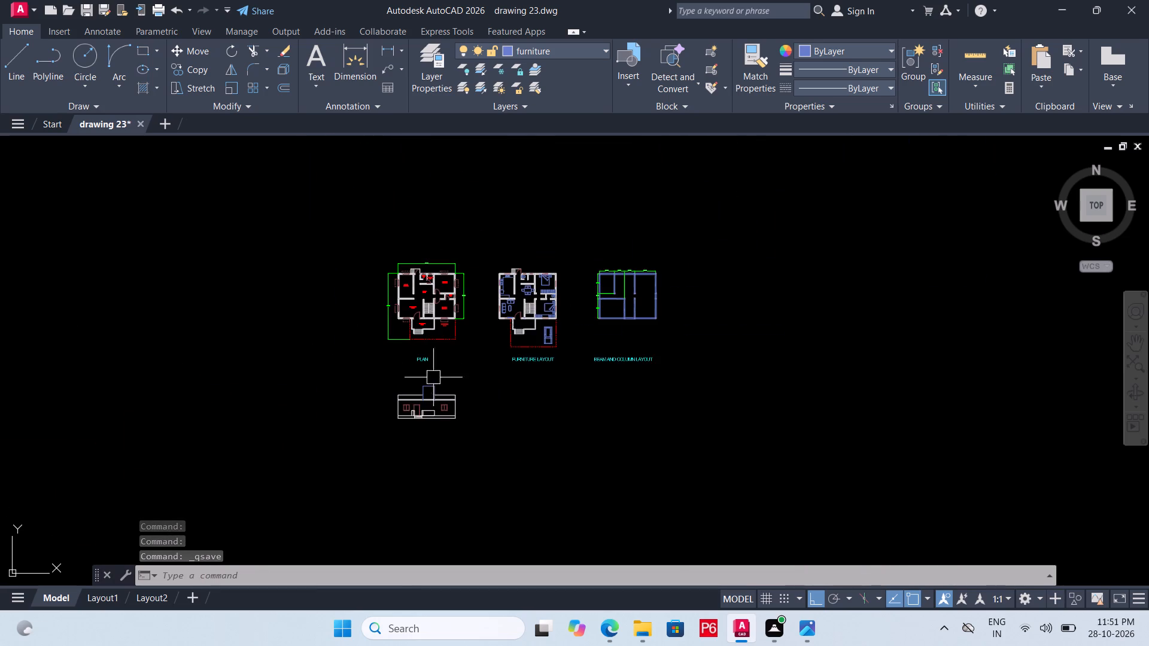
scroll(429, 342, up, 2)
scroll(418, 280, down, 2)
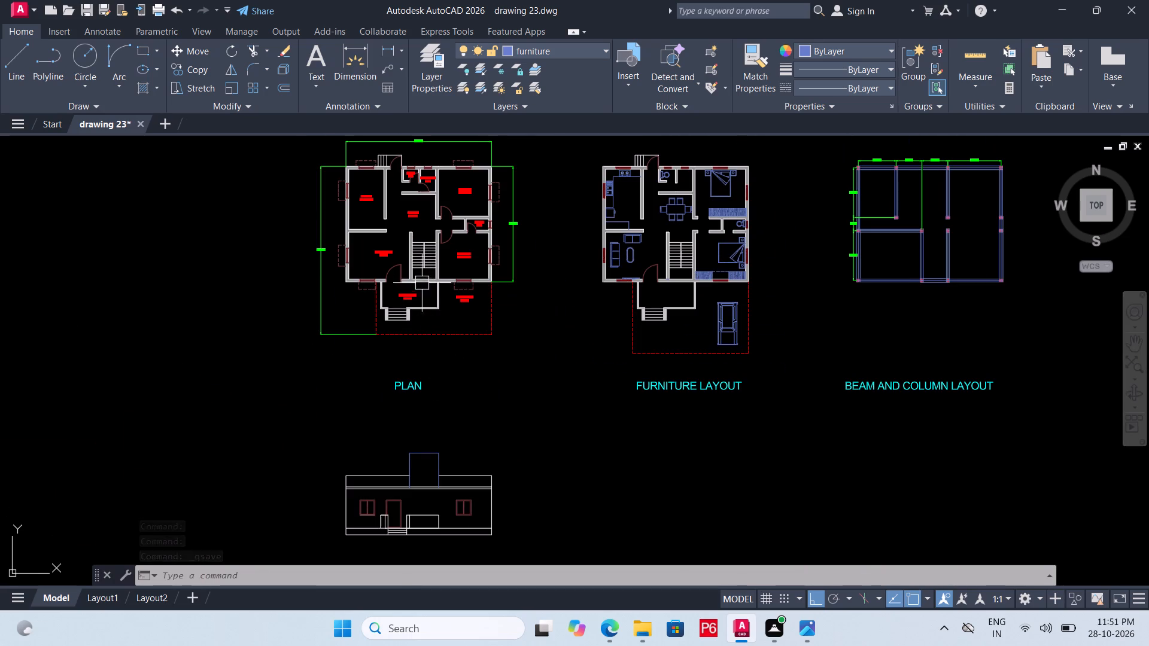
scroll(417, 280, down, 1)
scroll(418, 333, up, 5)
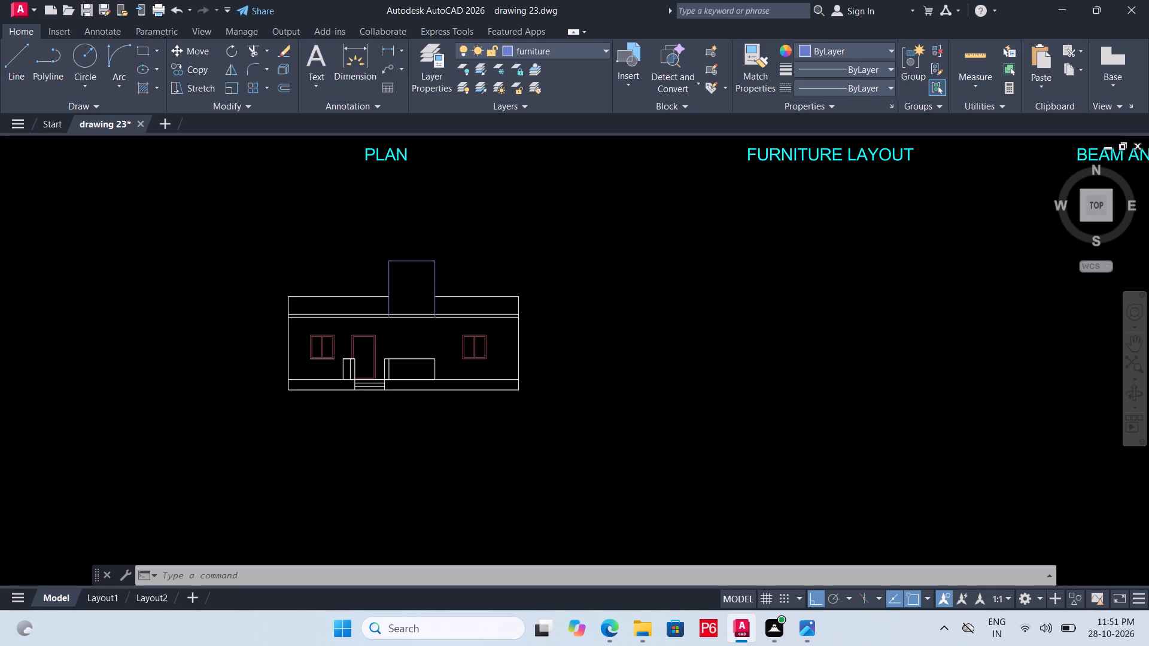
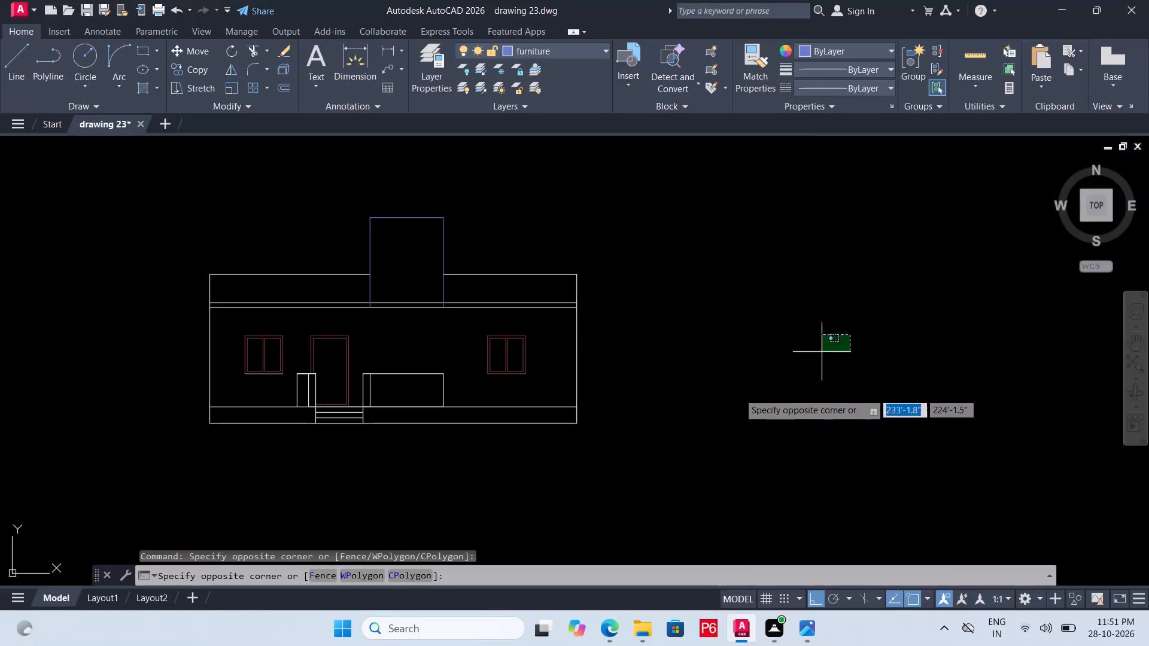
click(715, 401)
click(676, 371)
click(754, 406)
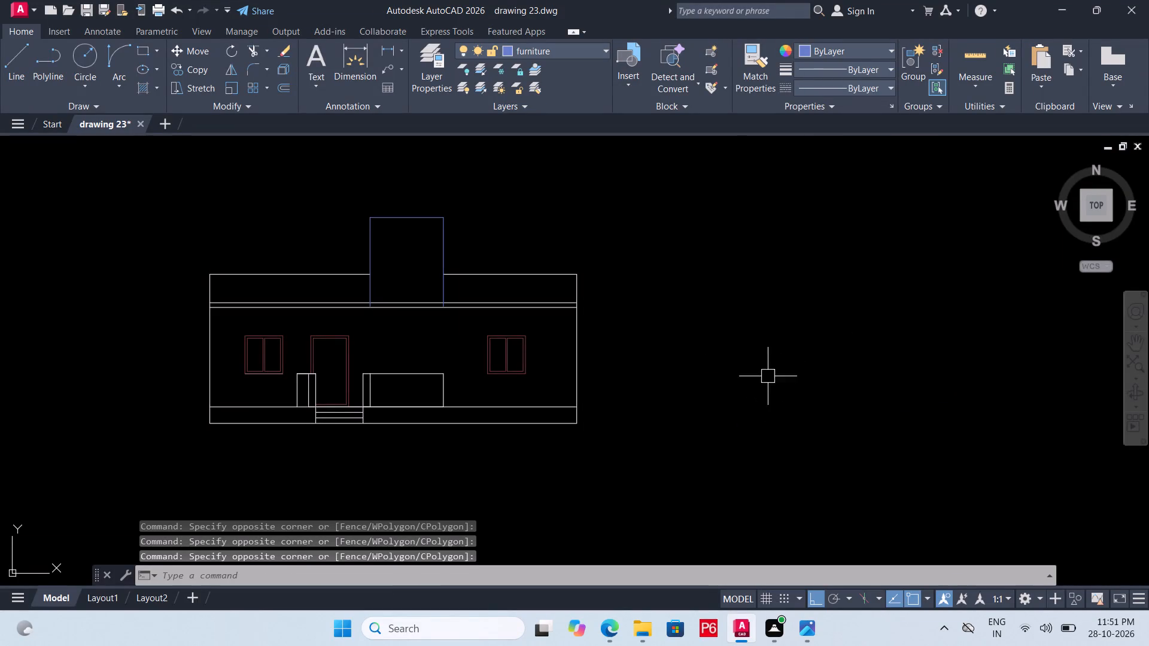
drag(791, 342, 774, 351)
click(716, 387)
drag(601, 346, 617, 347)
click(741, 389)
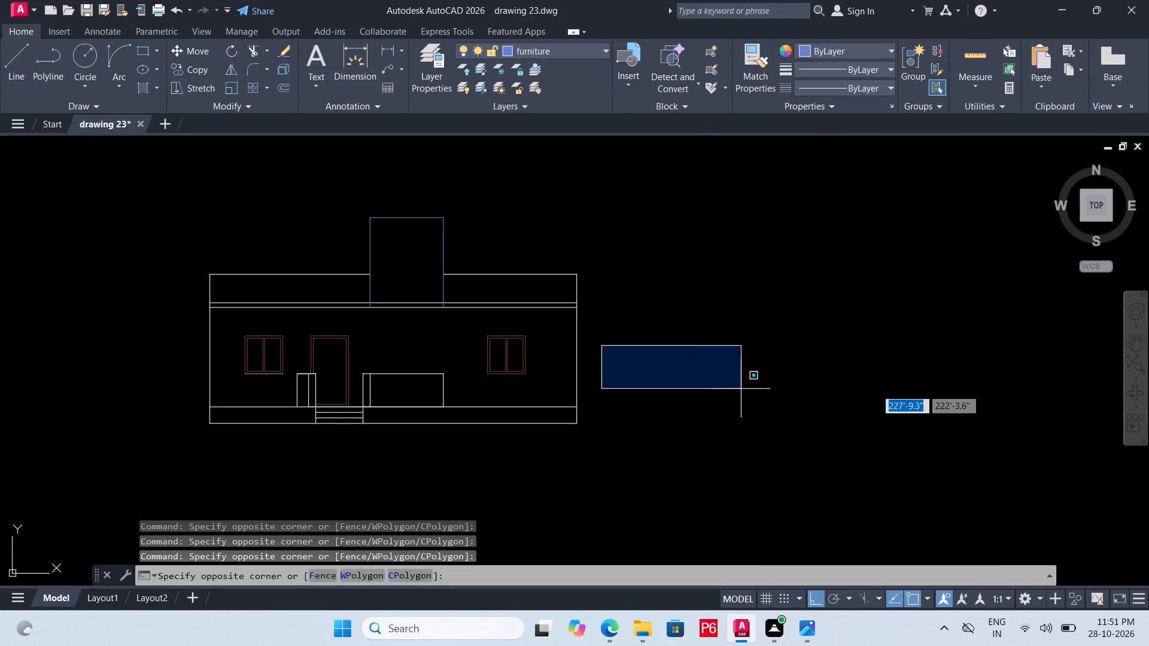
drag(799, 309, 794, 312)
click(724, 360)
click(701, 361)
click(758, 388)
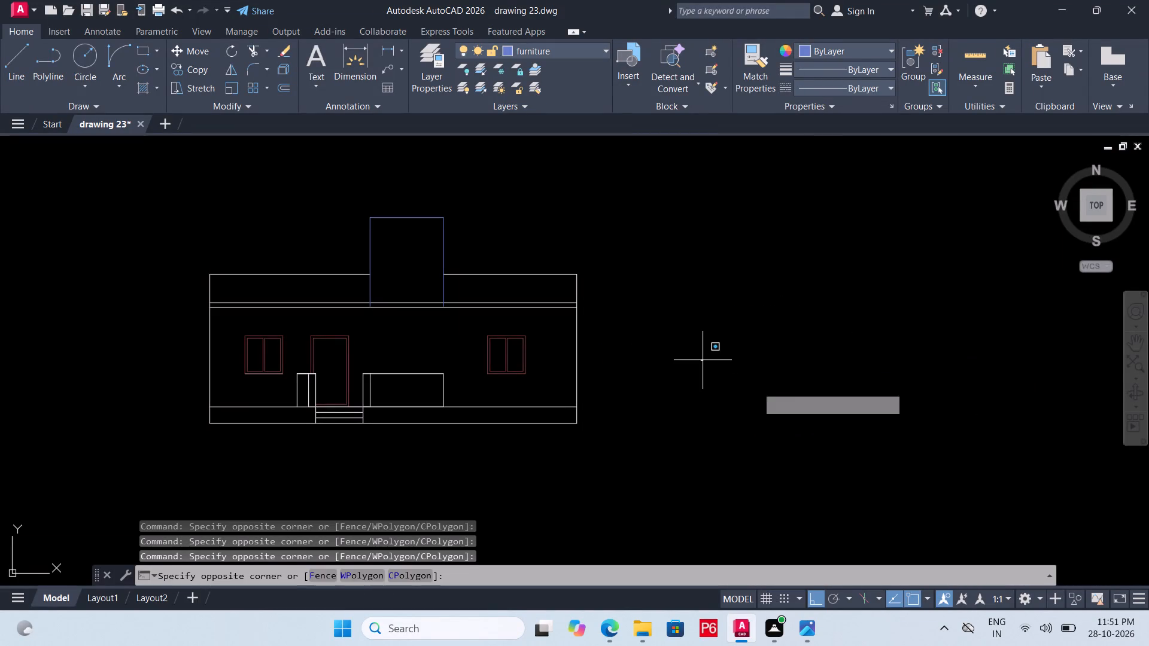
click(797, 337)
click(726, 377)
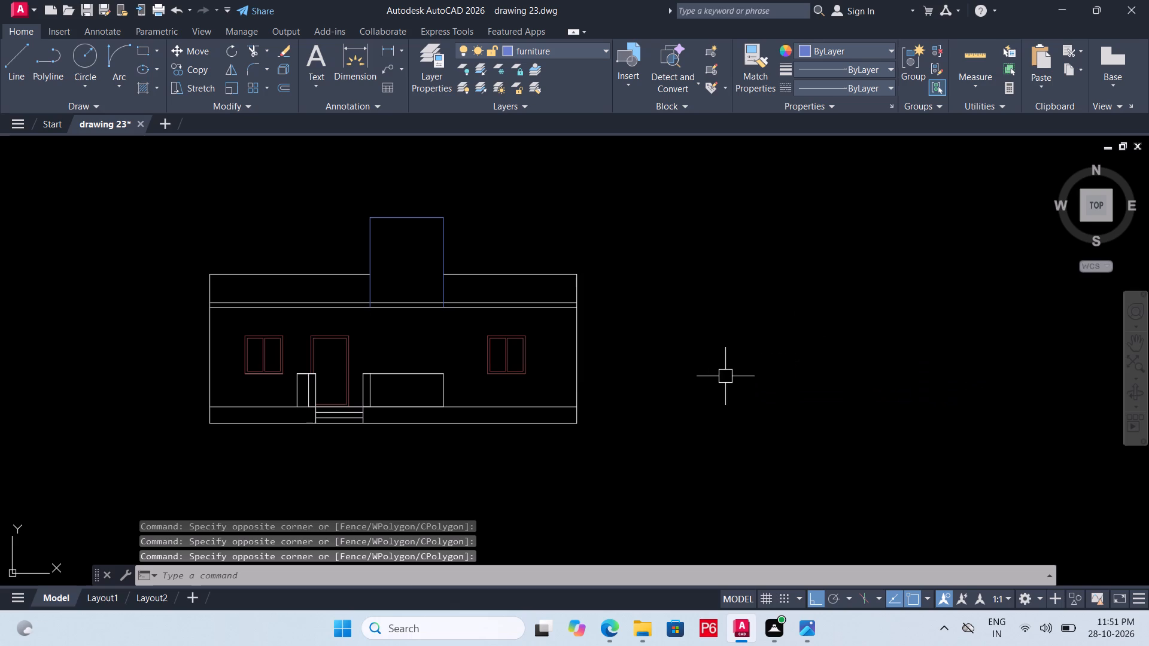
Save the house elevation drawing under its existing file name.
key(ctrl+s)
key(ctrl+s)
key(ctrl+s)
key(ctrl+s)
key(ctrl+s)
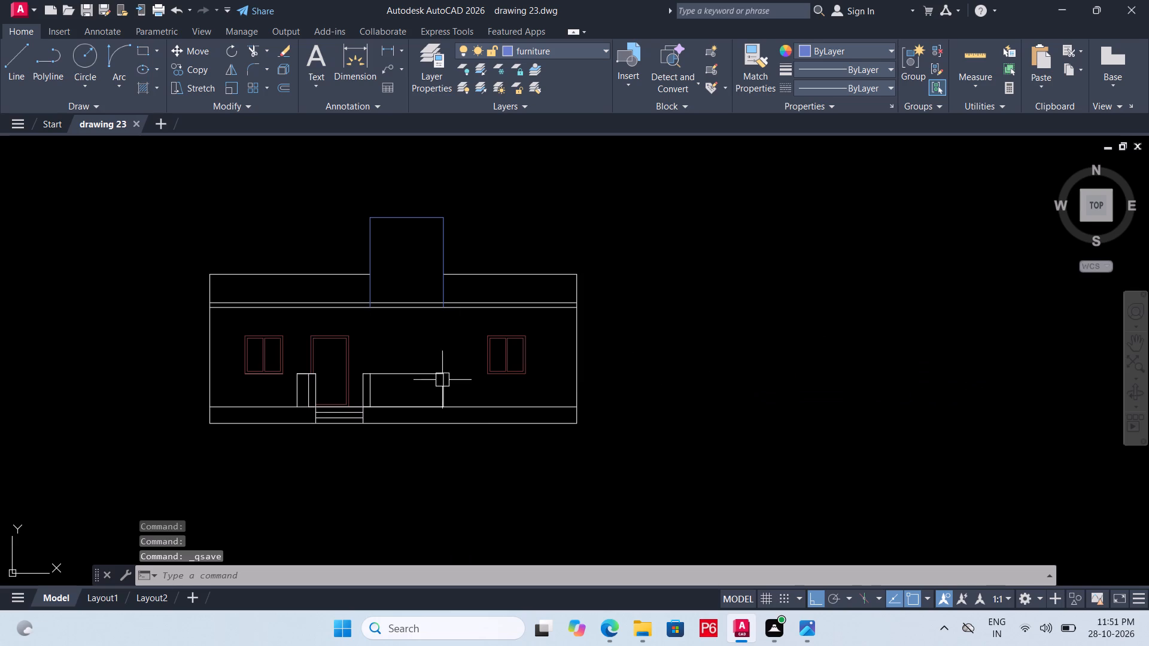
key(ctrl+s)
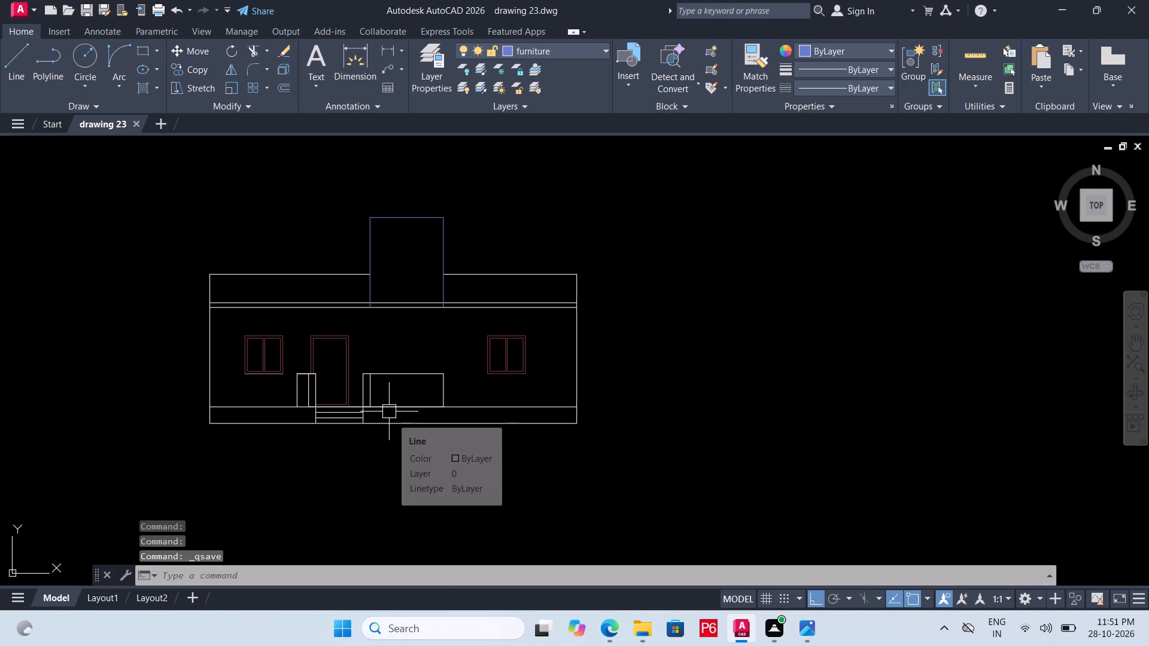
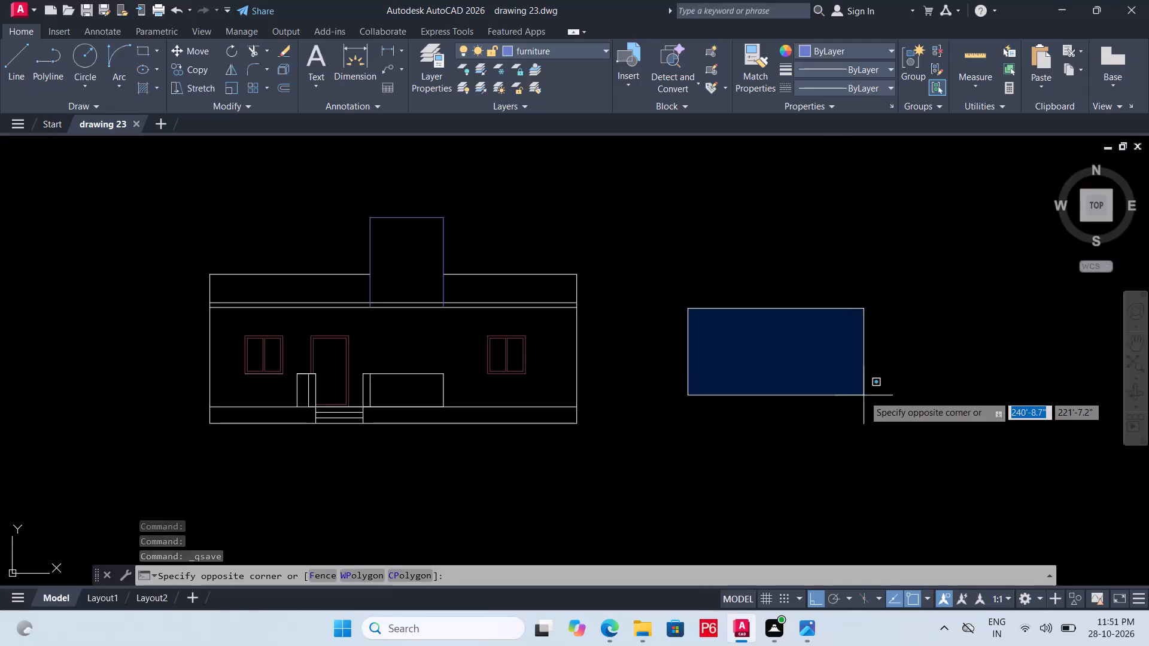
Save the house elevation drawing.
key(ctrl+s)
key(ctrl+s)
key(ctrl+s)
key(ctrl+s)
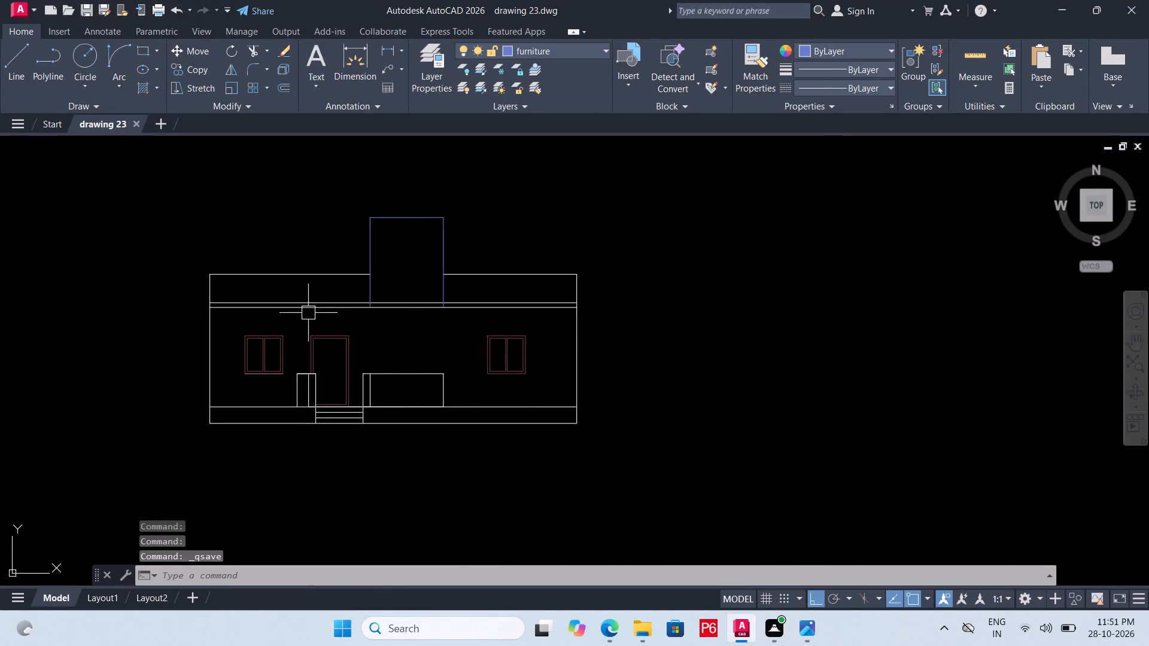
Draw two vertical lines extending both tower sides from the roof slab's underside down to the top of the low porch wall.
scroll(299, 303, up, 1)
scroll(442, 371, up, 1)
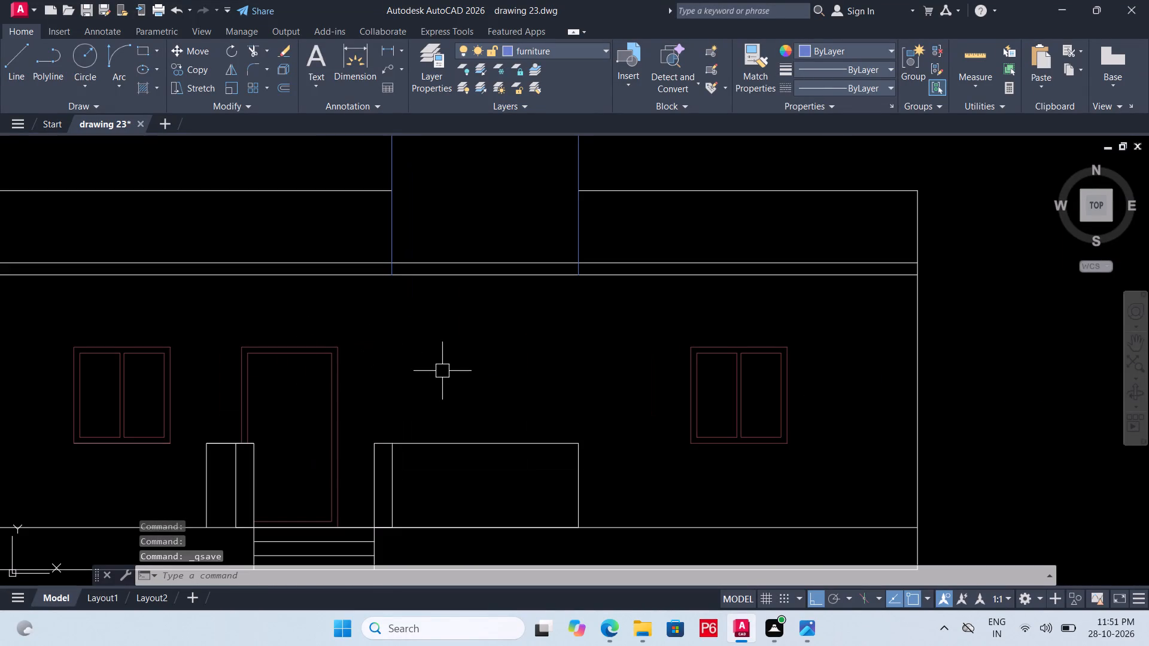
key(l)
key(space)
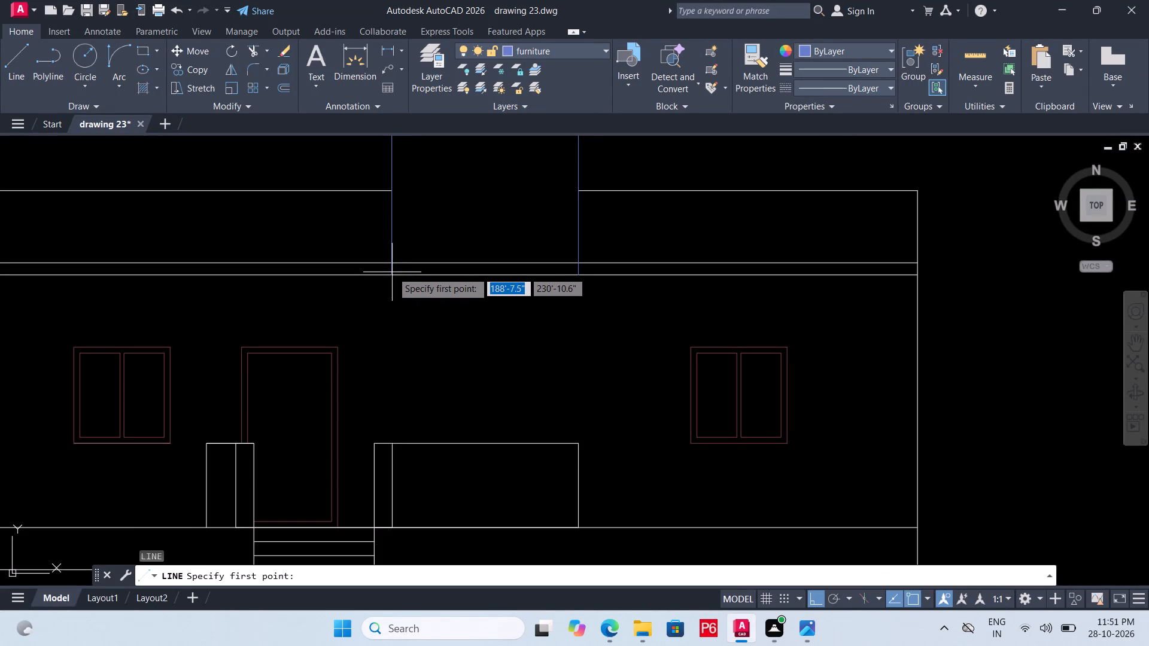
click(392, 273)
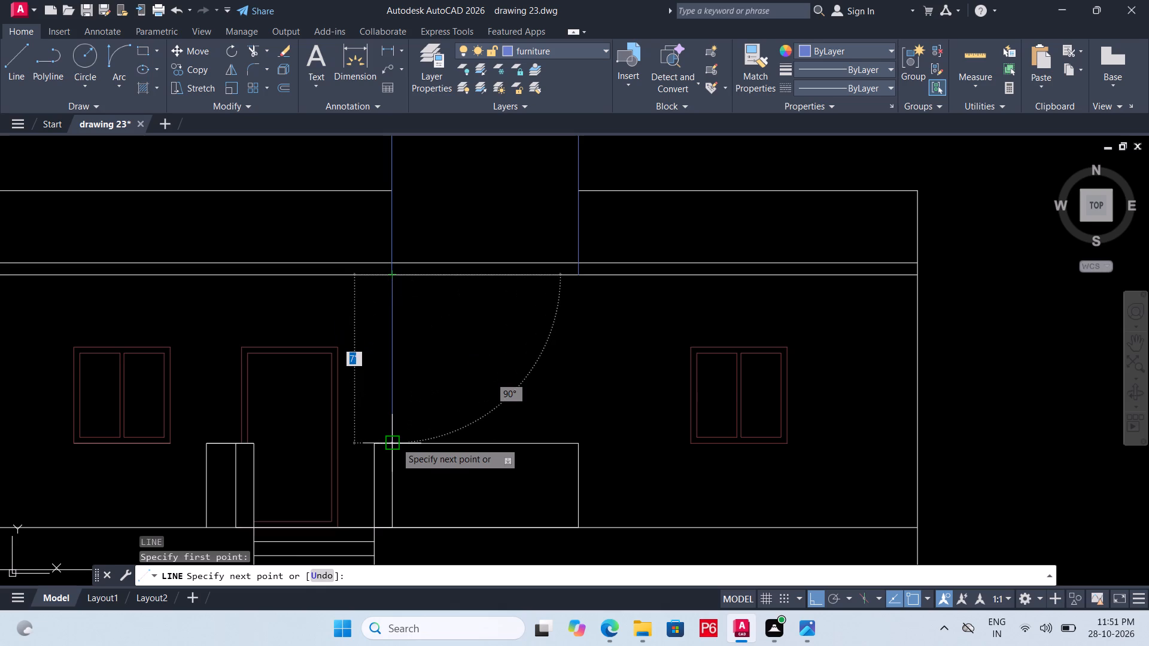
click(396, 444)
key(space)
key(space)
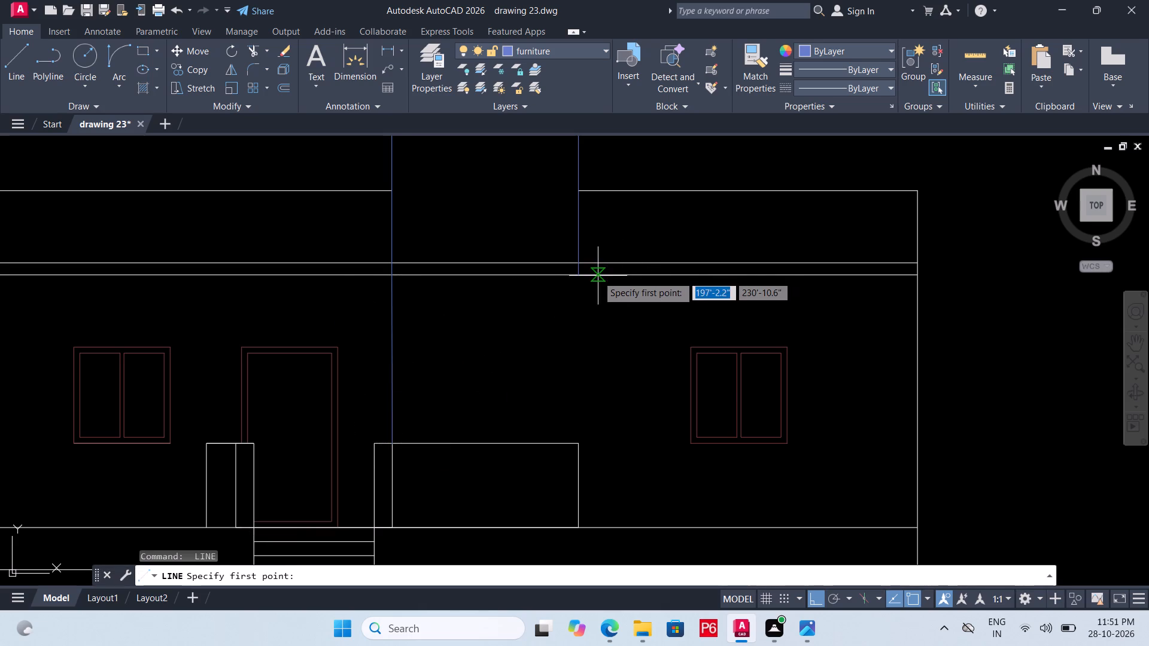
click(581, 275)
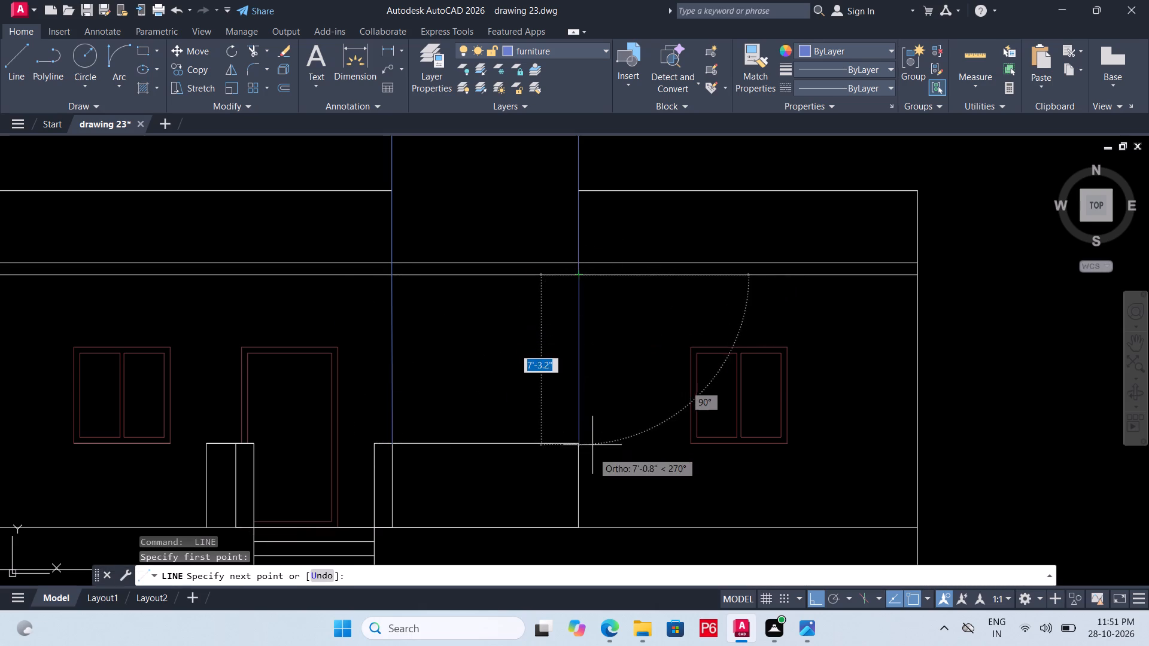
click(582, 442)
scroll(581, 442, down, 1)
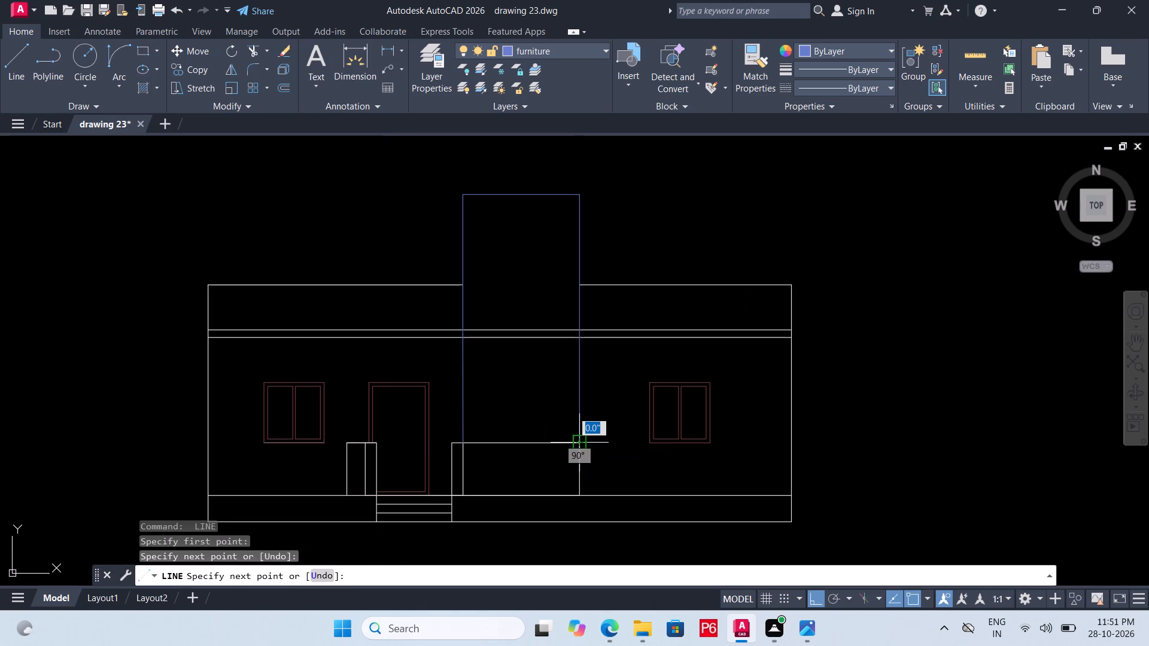
Save the drawing with the extended tower sides.
key(ctrl+s)
key(ctrl+s)
key(ctrl+s)
key(ctrl+s)
key(ctrl+s)
Trim away the two horizontal roof slab lines where they cross the inside of the tower.
key(t)
key(r)
key(space)
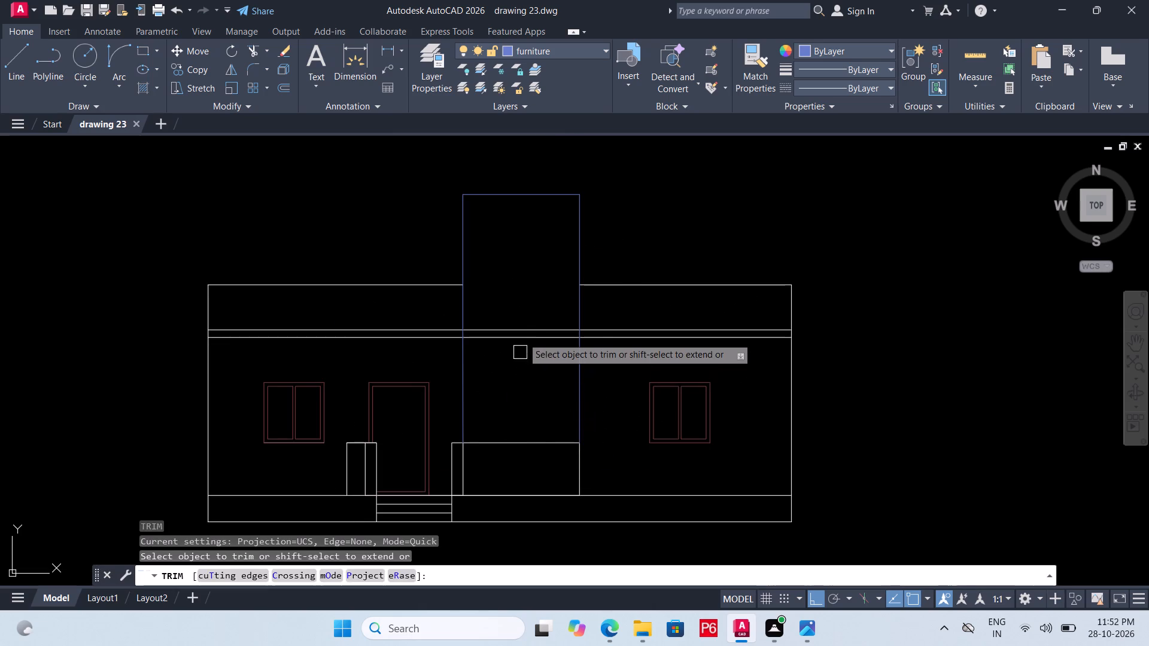
key(space)
click(524, 332)
click(524, 332)
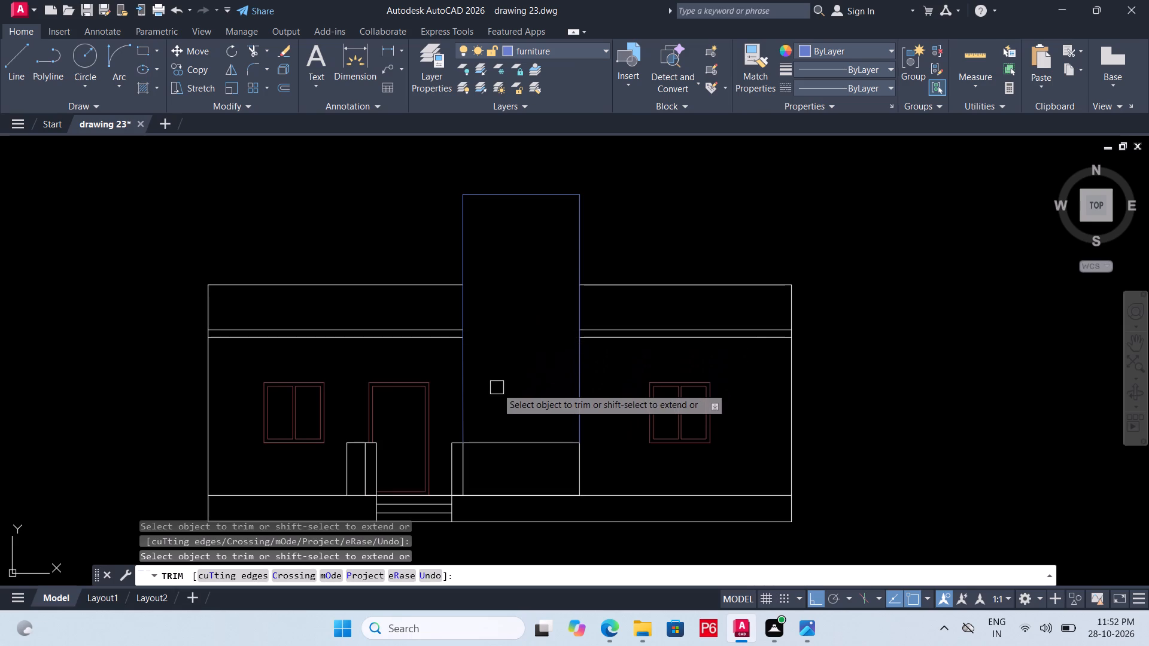
Save the drawing with the trimmed slab lines.
key(ctrl+s)
key(ctrl+s)
key(ctrl+s)
key(ctrl+s)
key(ctrl+s)
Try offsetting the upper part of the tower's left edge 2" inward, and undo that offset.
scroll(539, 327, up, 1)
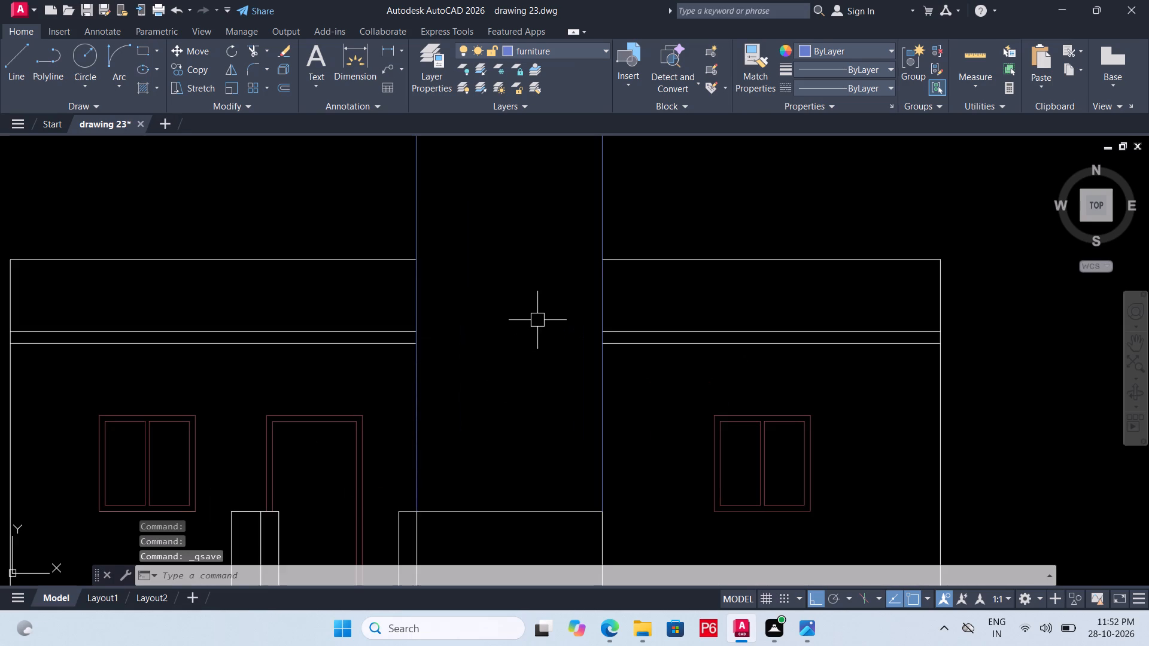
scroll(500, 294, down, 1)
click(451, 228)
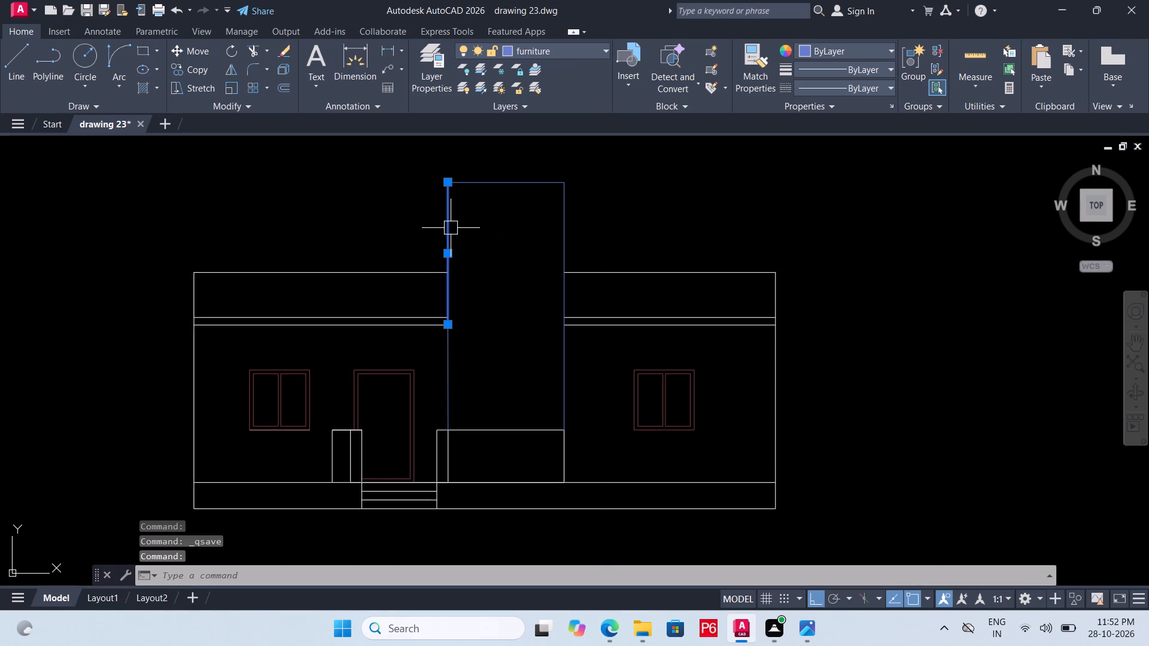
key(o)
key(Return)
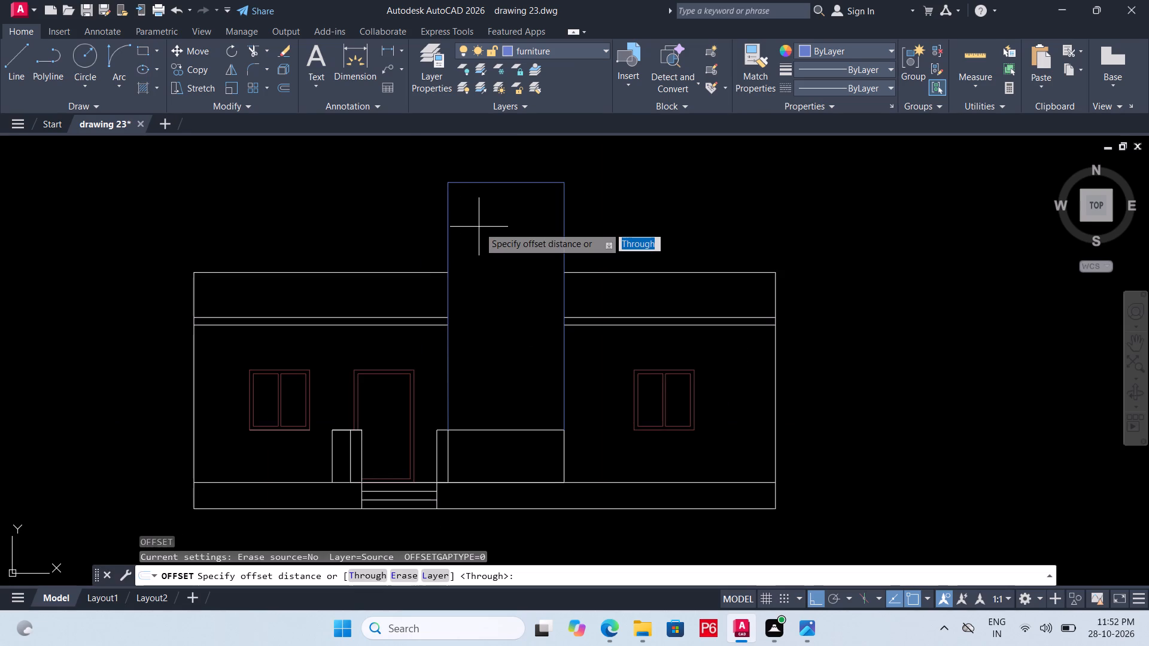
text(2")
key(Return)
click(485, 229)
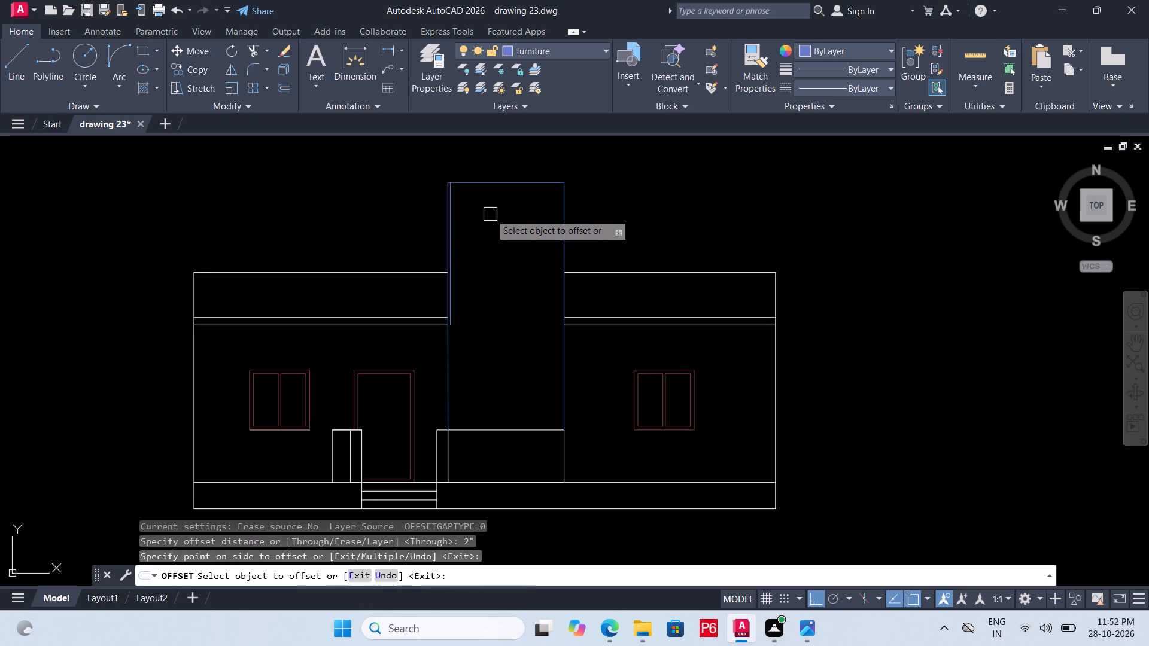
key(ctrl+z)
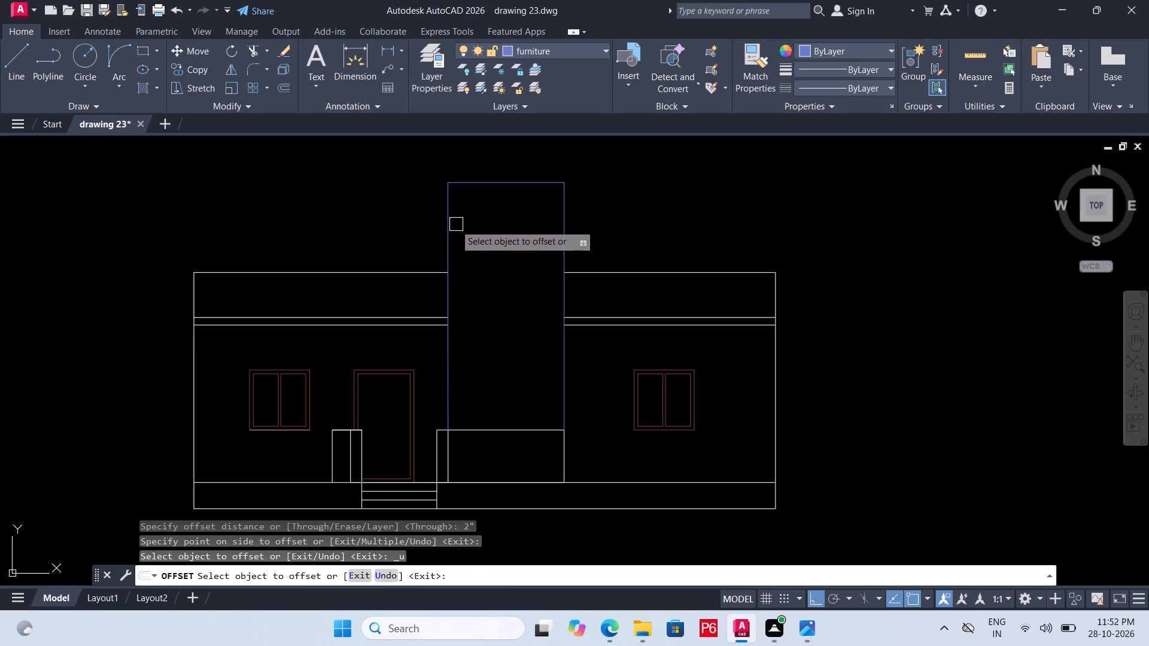
Offset the upper part of the tower's left edge 6" inward.
click(453, 224)
text(6")
key(Return)
click(509, 229)
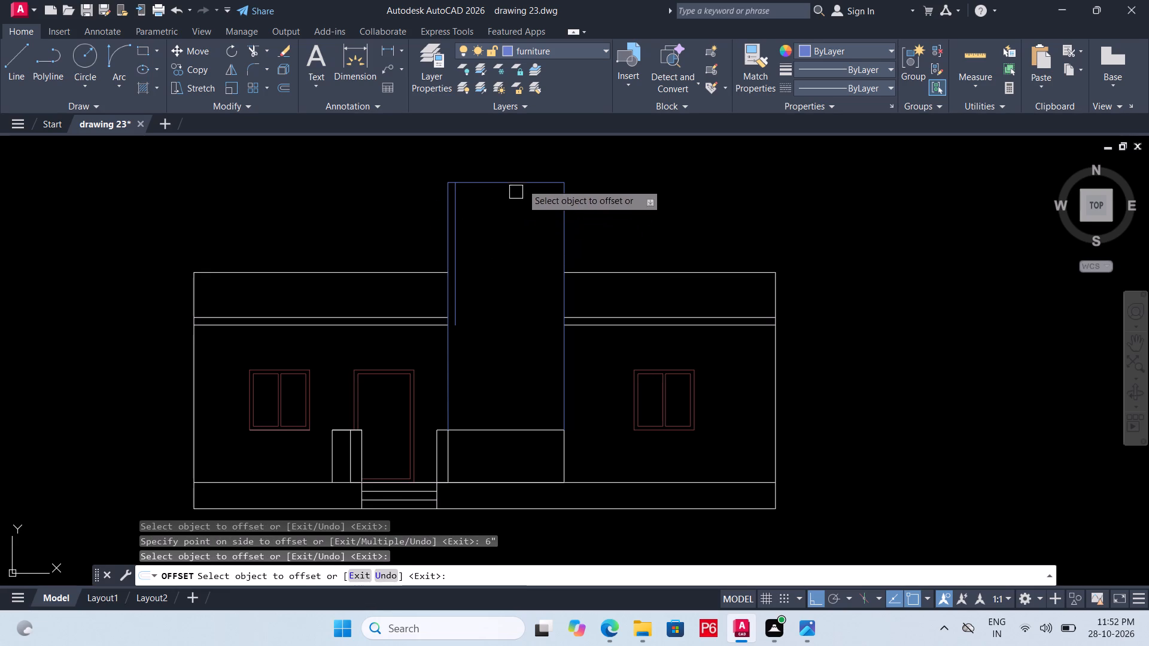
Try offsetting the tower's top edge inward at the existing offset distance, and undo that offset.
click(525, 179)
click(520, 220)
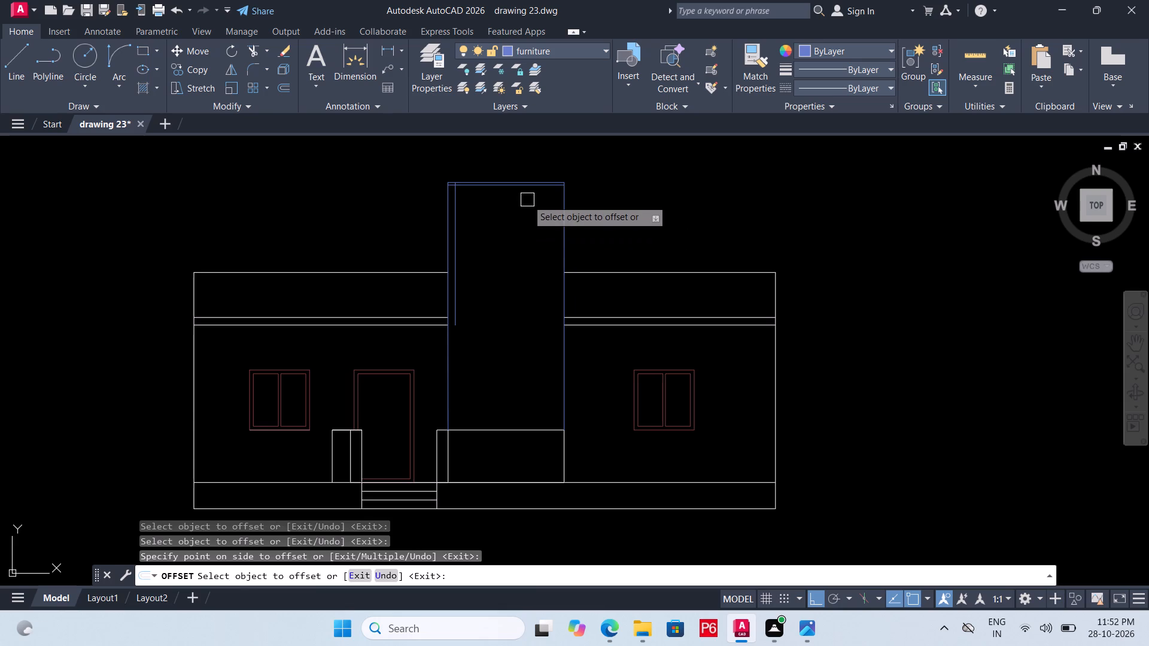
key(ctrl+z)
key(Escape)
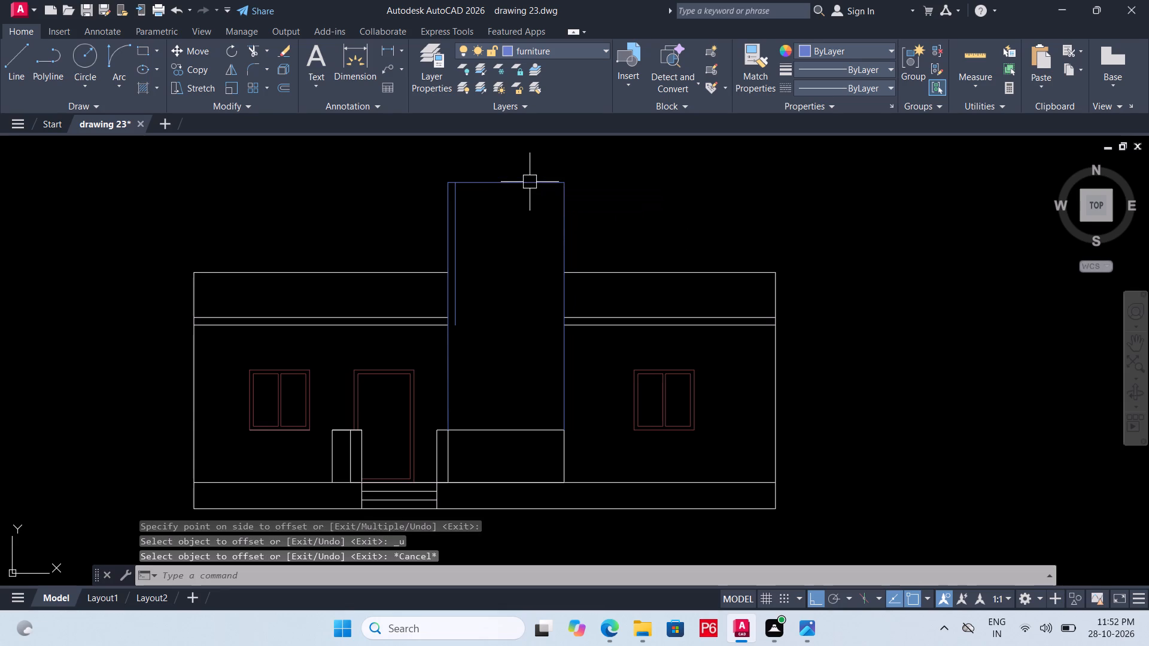
Offset the tower's top edge, upper right edge and both lower side edges 6" inward to complete the inner frame.
click(530, 181)
key(o)
key(Return)
key(6)
key(shift+quotedbl)
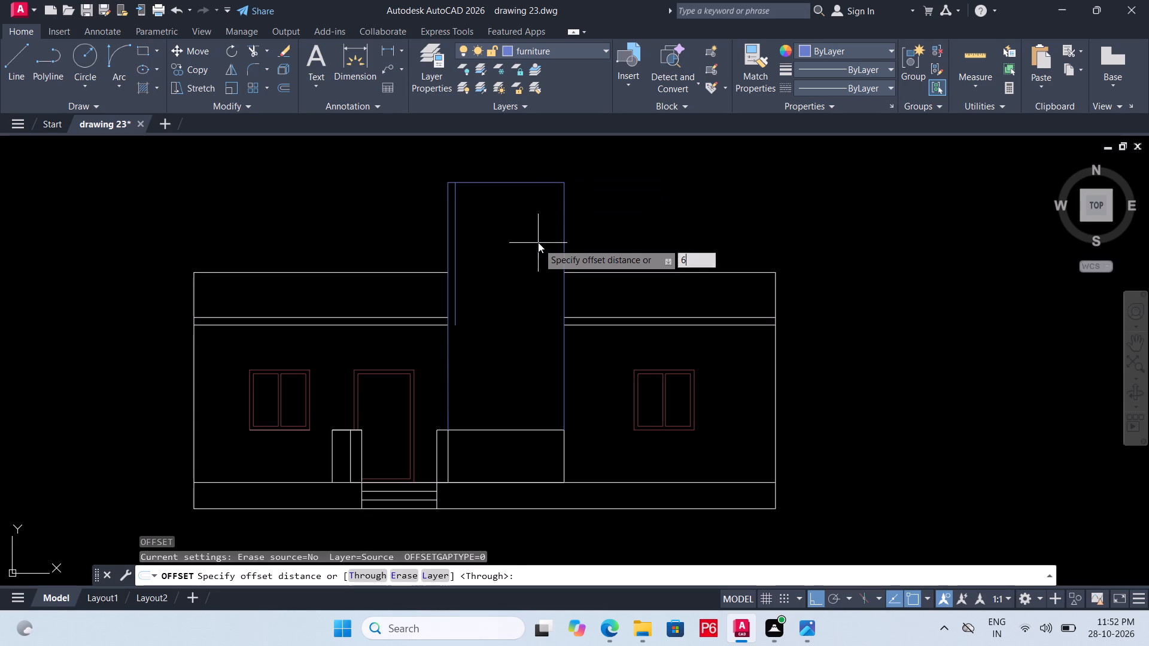
key(Return)
click(522, 262)
click(567, 247)
click(498, 271)
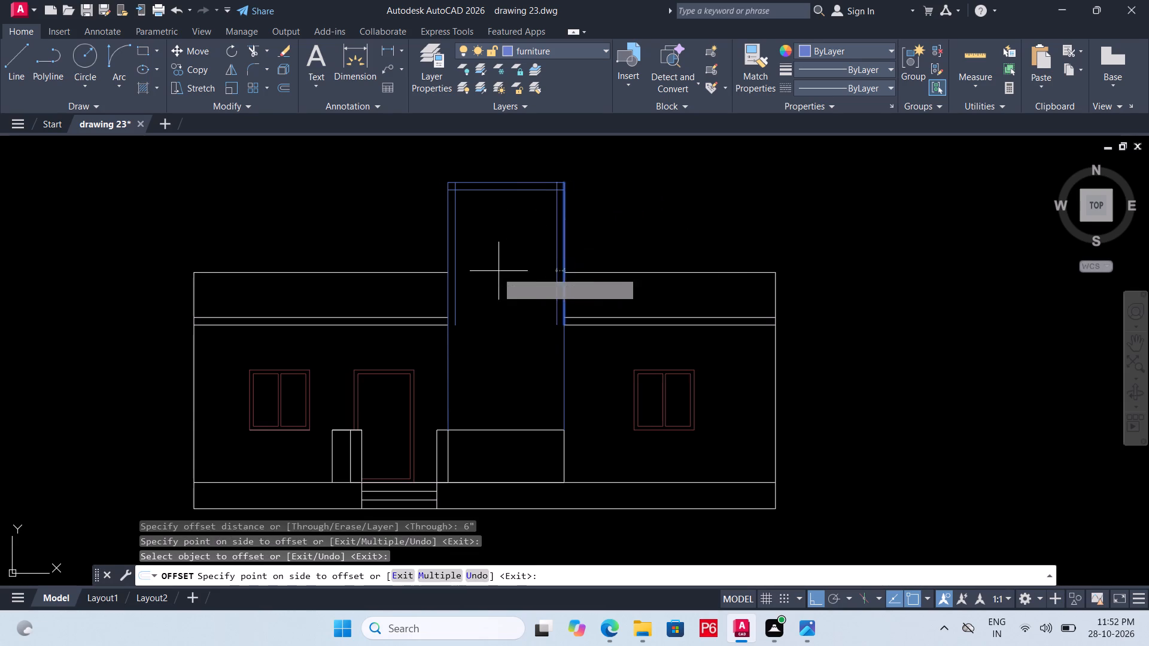
click(449, 364)
click(476, 370)
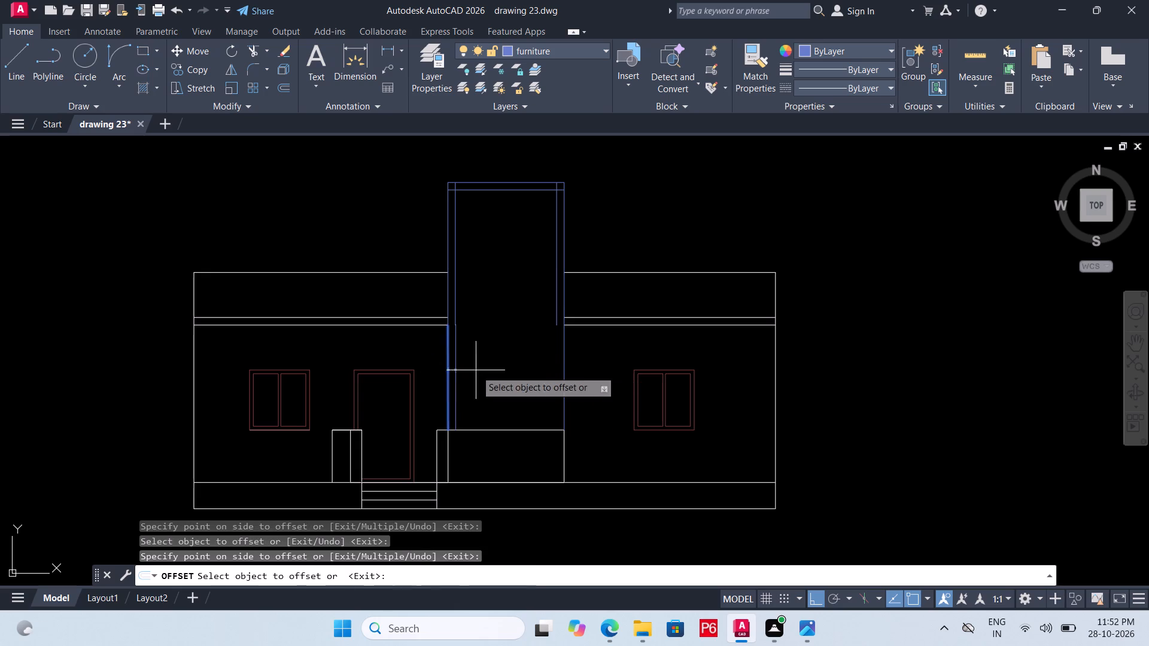
click(565, 382)
click(527, 374)
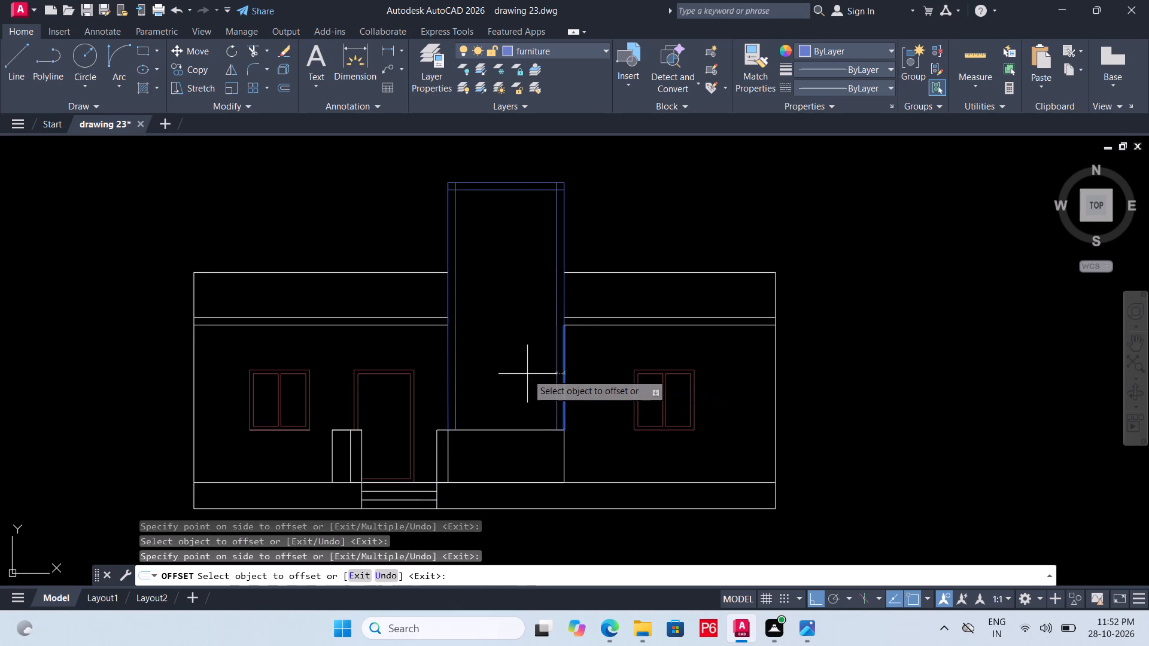
Save the drawing with the tower's offset inner frame.
key(ctrl+s)
key(ctrl+s)
key(ctrl+s)
key(ctrl+s)
key(ctrl+s)
key(ctrl+s)
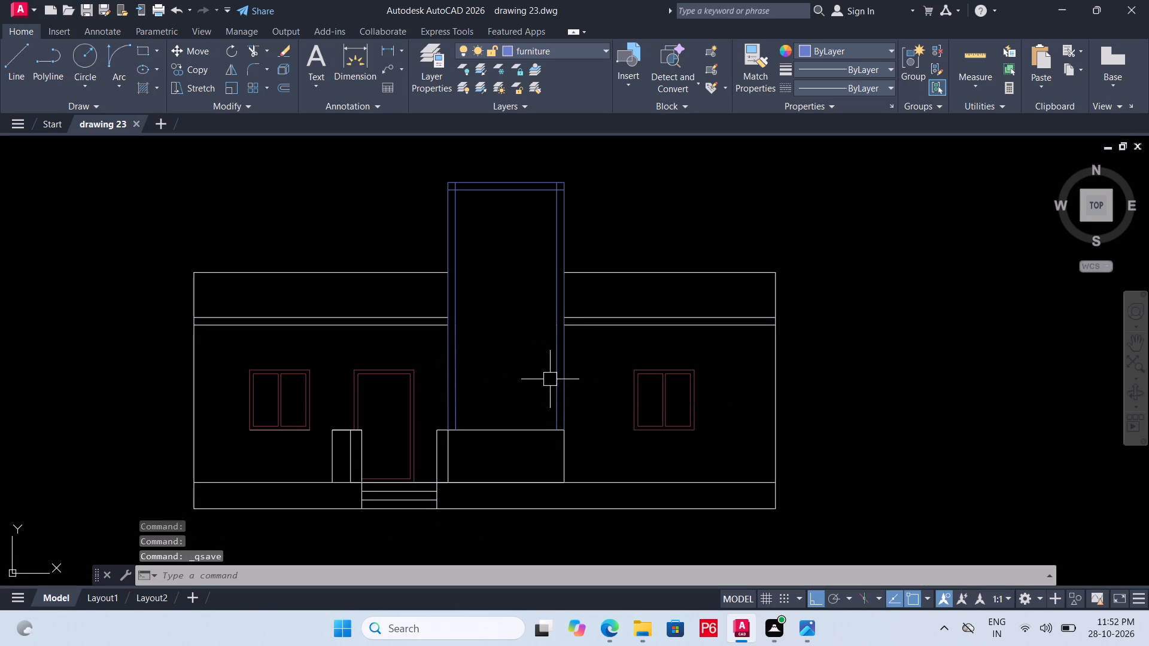
key(ctrl+s)
key(ctrl+s)
Trim the overlapping ends of the inner frame lines at both upper corners of the tower.
scroll(466, 172, up, 2)
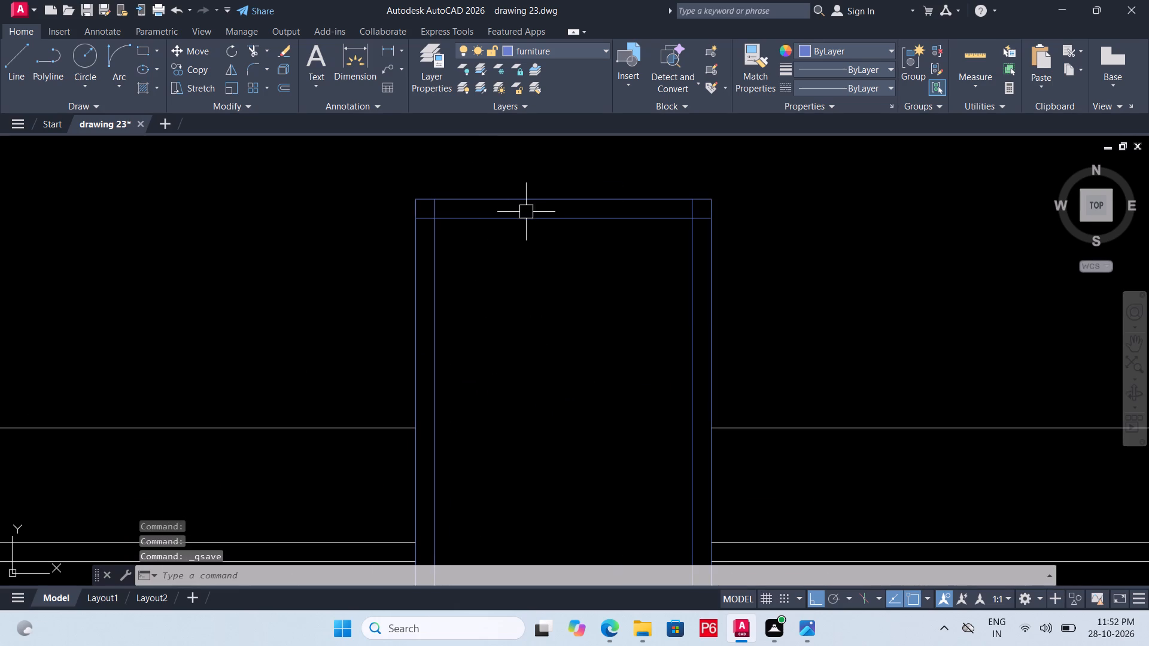
key(t)
key(r)
key(space)
key(space)
scroll(442, 224, up, 2)
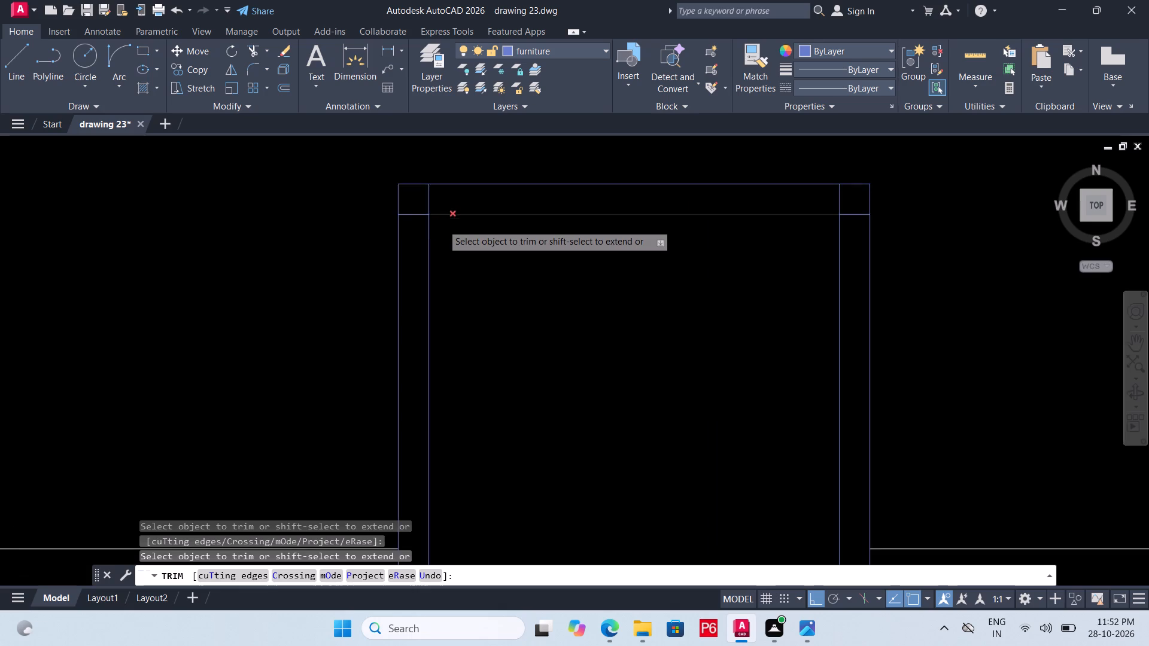
click(417, 189)
click(401, 209)
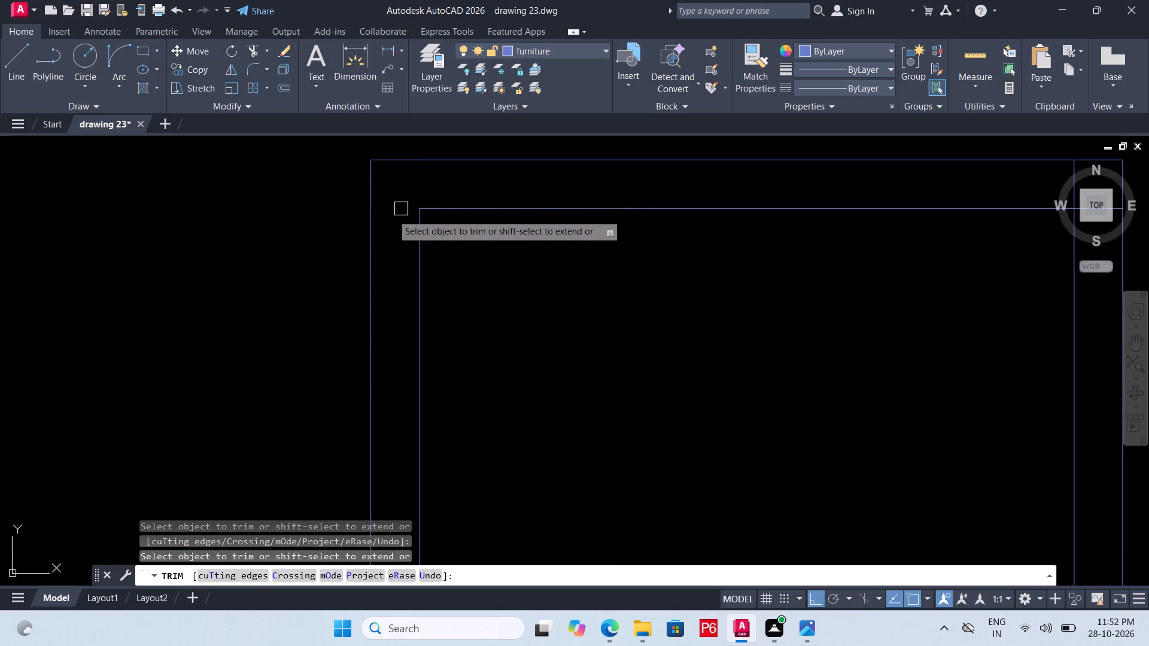
scroll(327, 224, down, 3)
scroll(635, 219, up, 1)
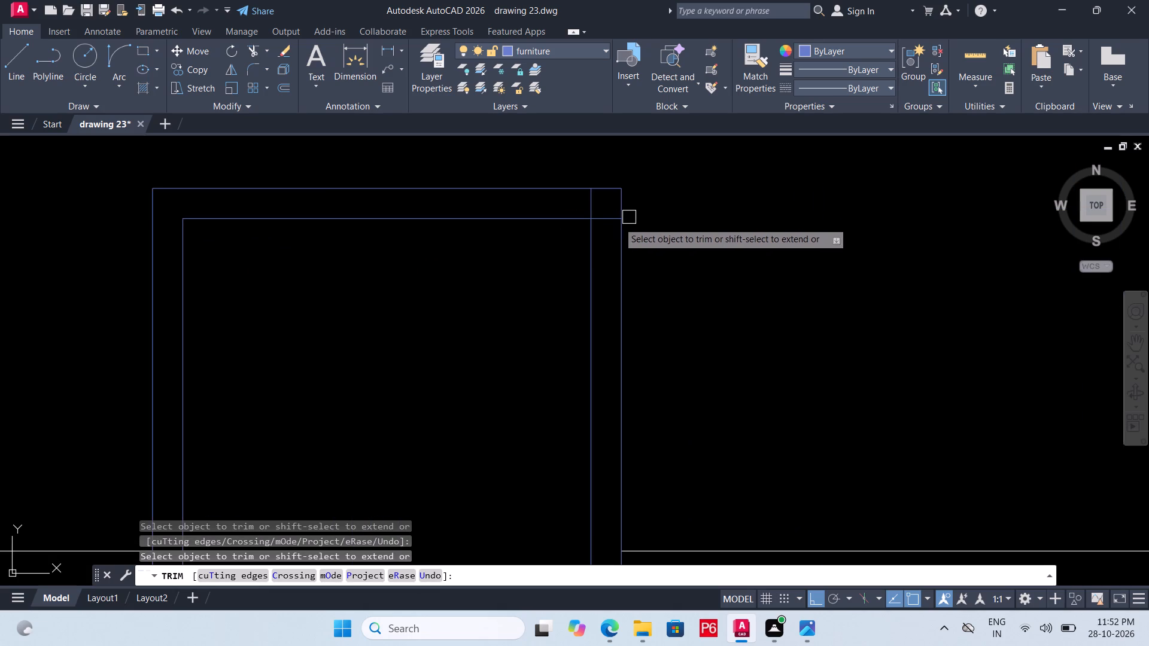
click(606, 217)
click(592, 202)
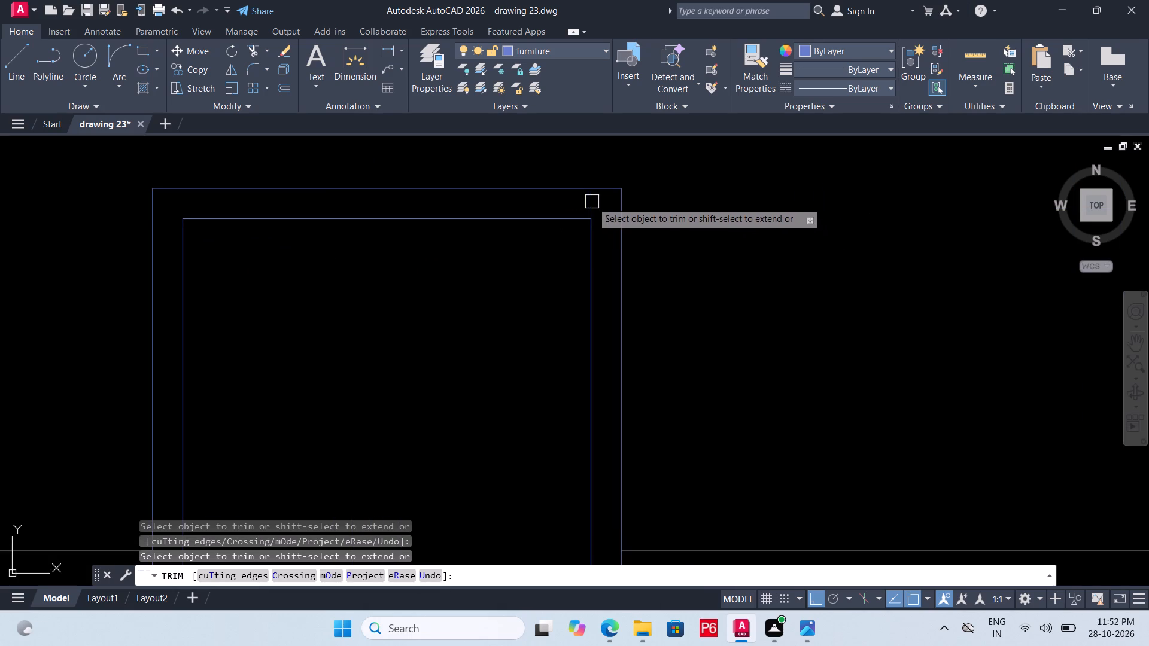
Save the drawing with the trimmed tower frame.
scroll(598, 192, down, 2)
key(ctrl+s)
key(ctrl+s)
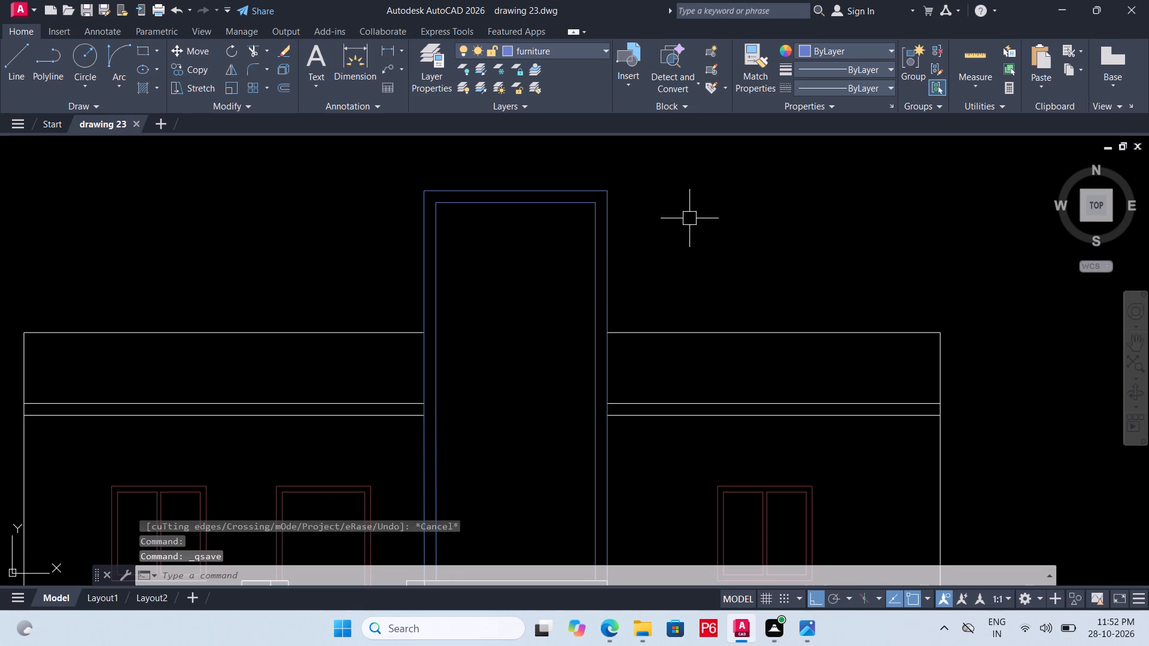
key(ctrl+s)
key(ctrl+s)
key(ctrl+s)
ctrl+scroll(657, 223, down, 2)
key(ctrl+s)
key(ctrl+s)
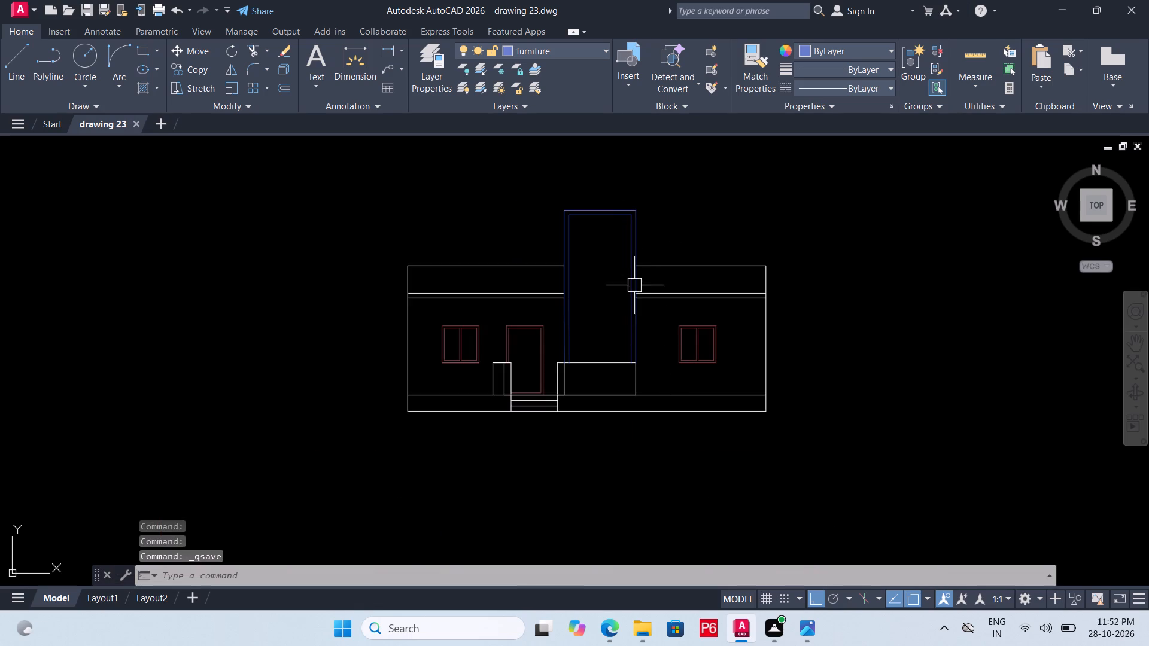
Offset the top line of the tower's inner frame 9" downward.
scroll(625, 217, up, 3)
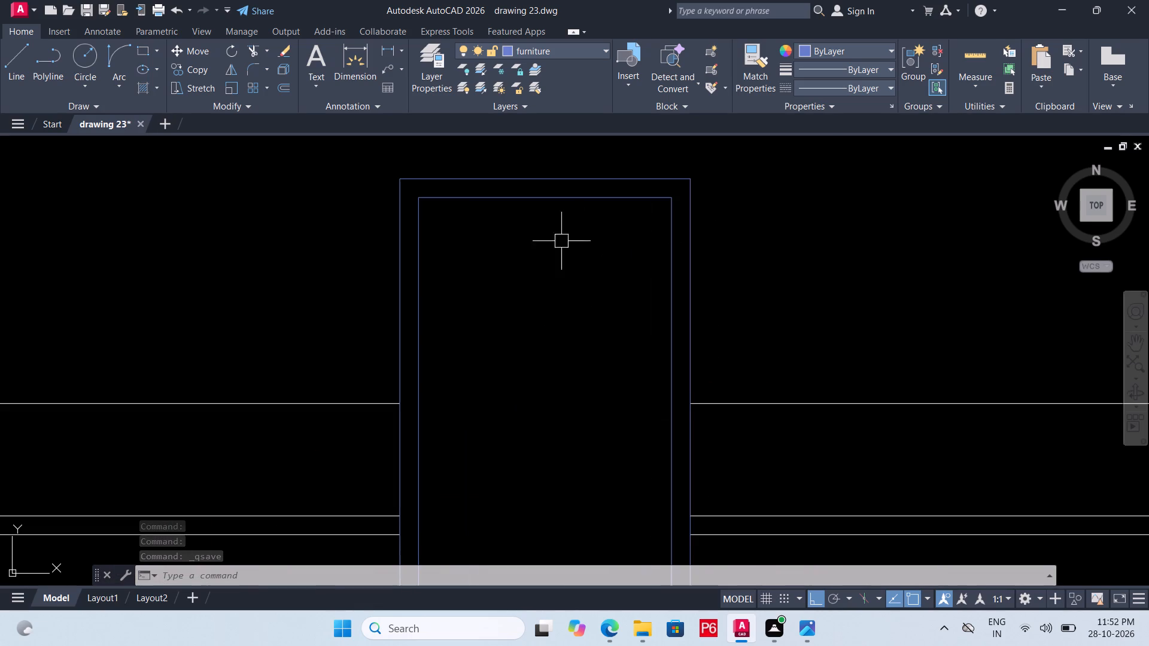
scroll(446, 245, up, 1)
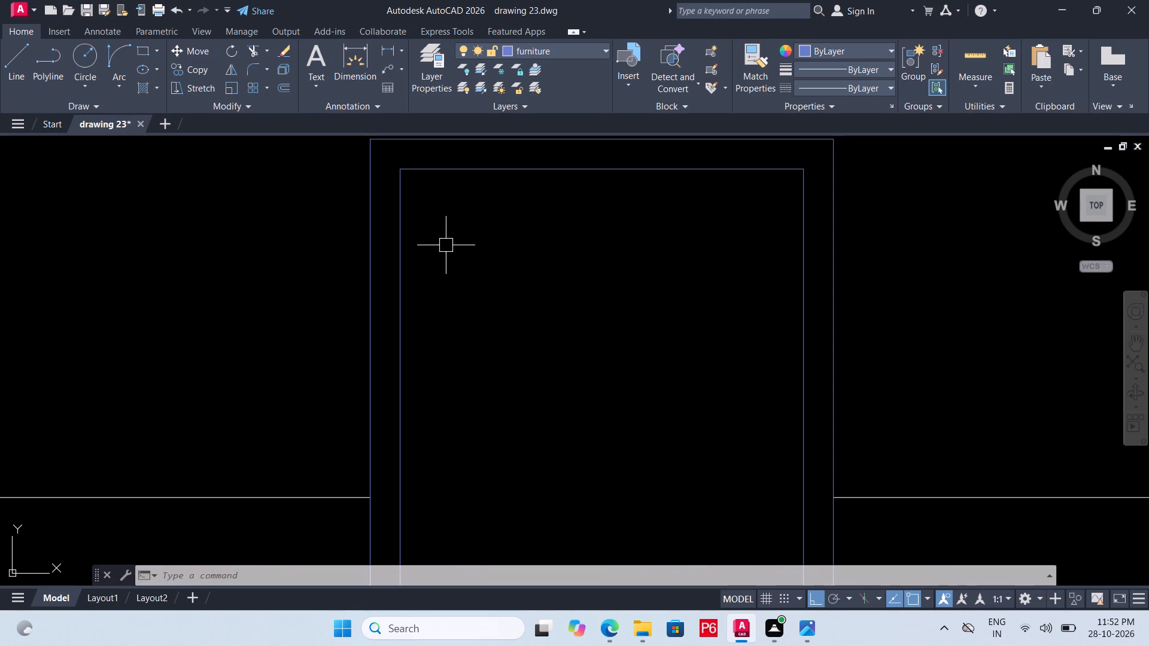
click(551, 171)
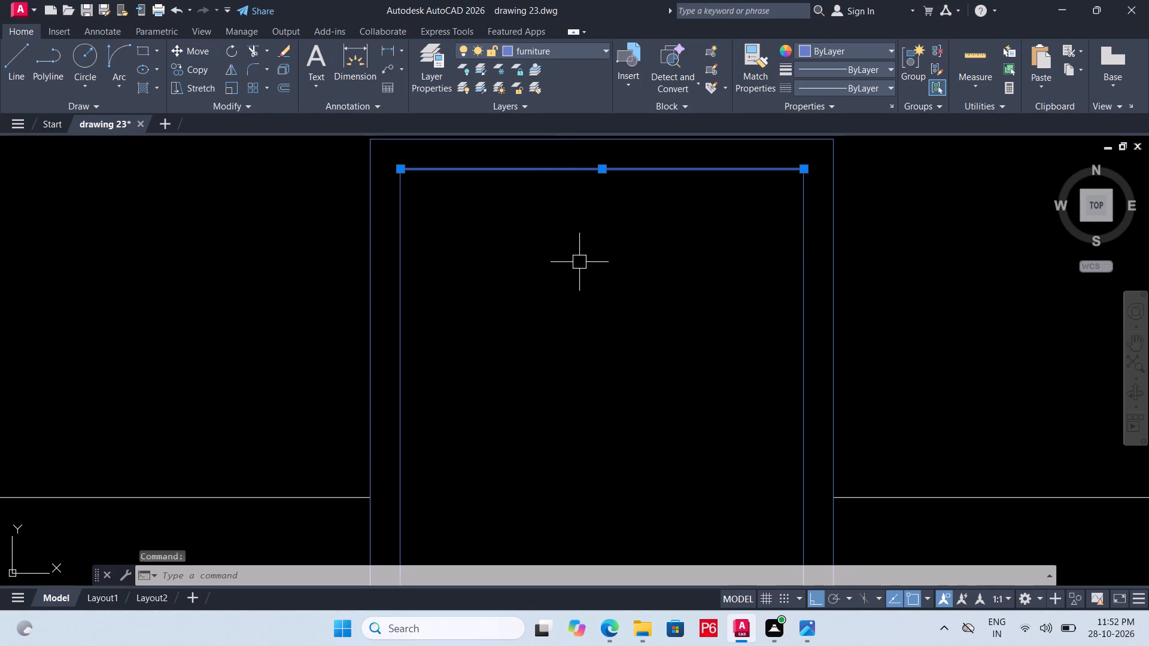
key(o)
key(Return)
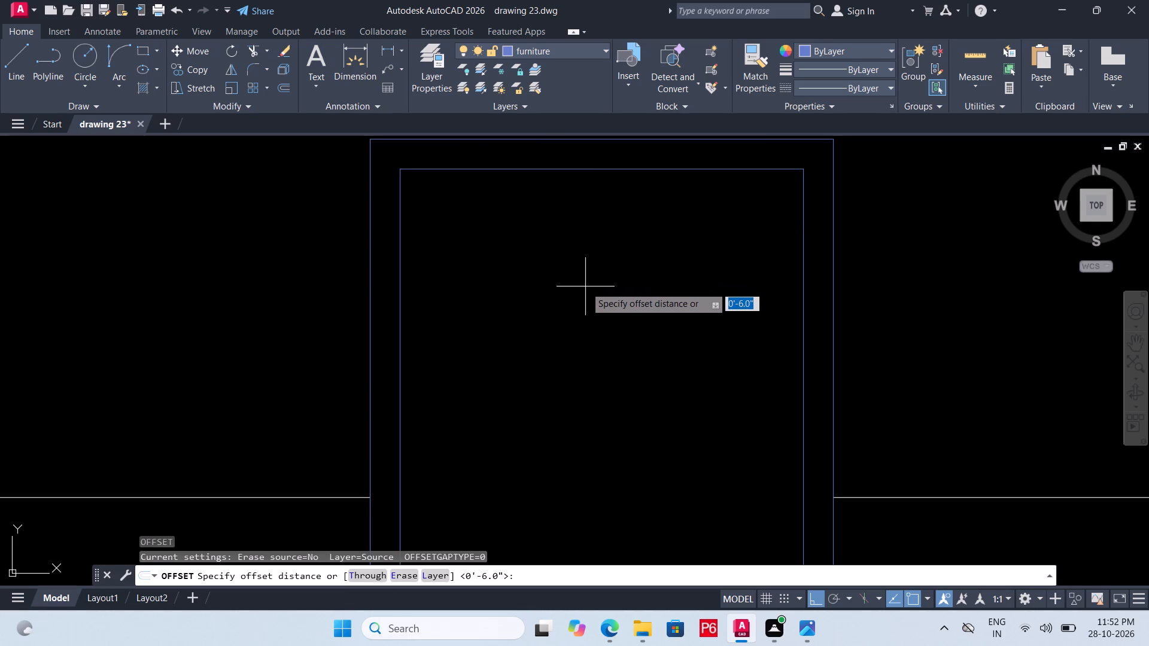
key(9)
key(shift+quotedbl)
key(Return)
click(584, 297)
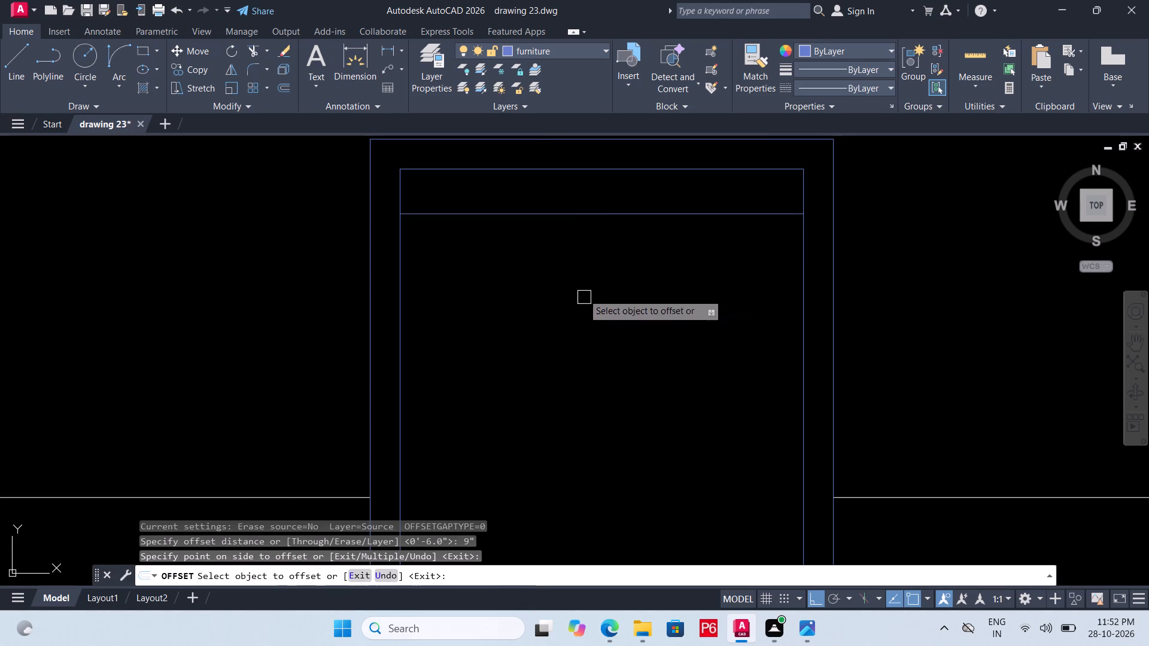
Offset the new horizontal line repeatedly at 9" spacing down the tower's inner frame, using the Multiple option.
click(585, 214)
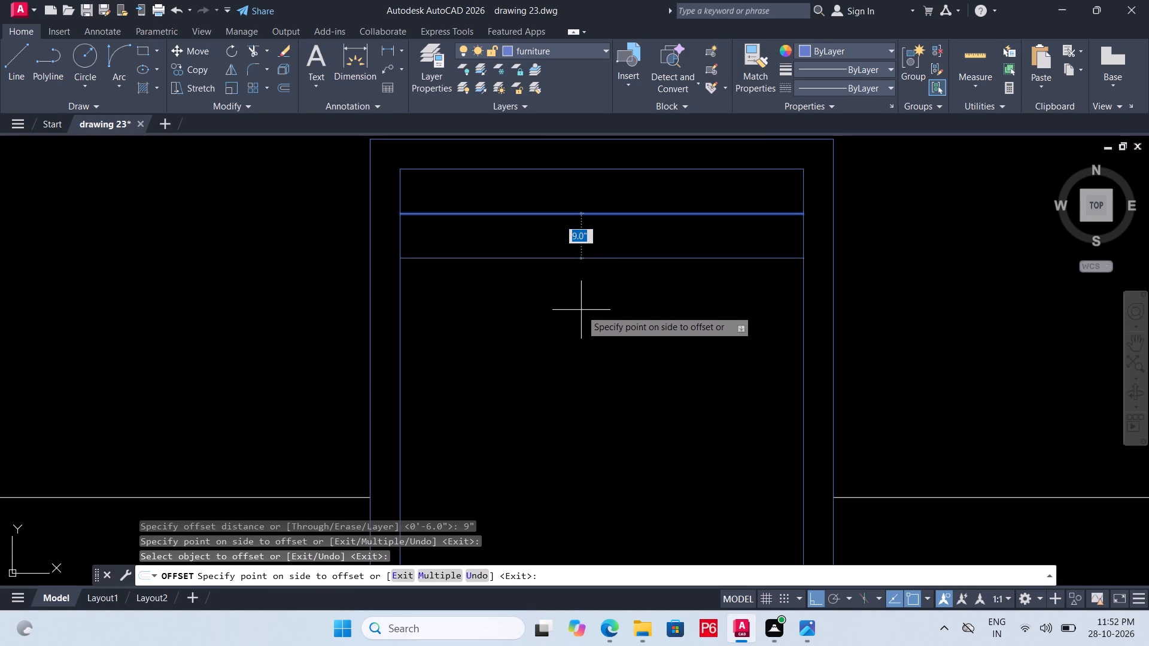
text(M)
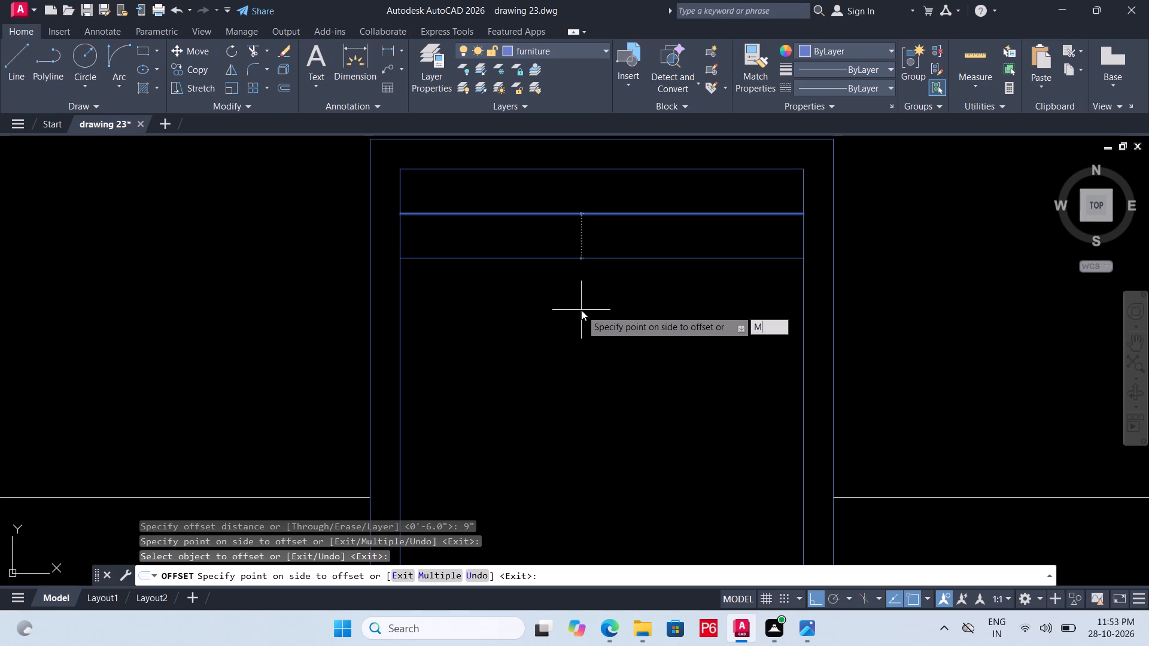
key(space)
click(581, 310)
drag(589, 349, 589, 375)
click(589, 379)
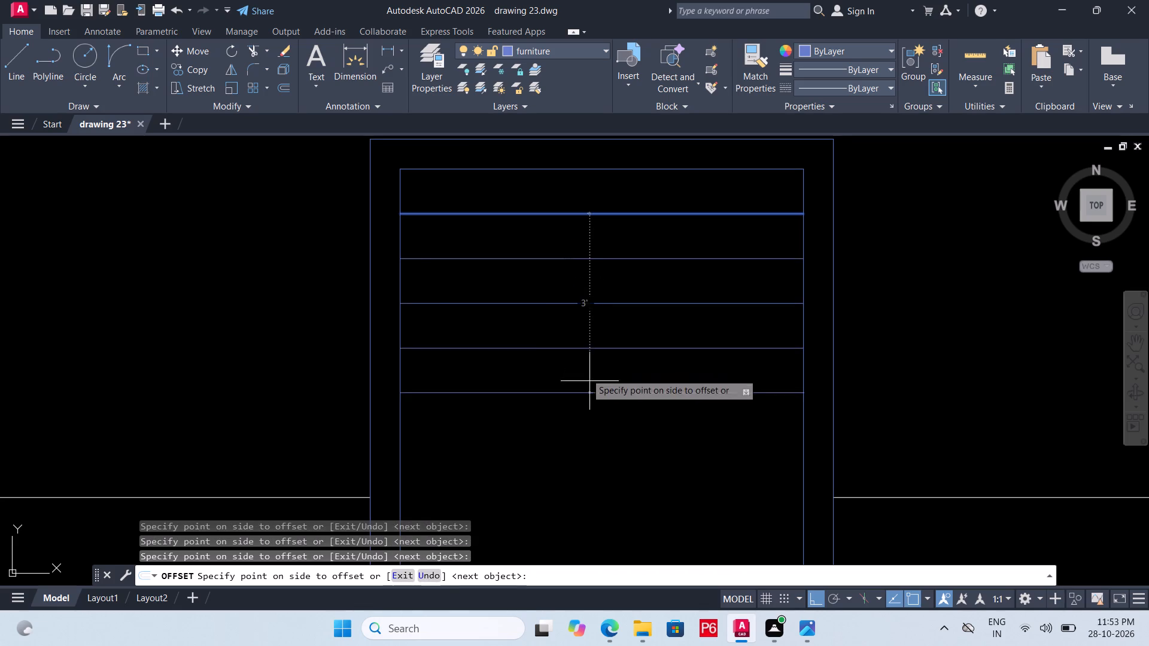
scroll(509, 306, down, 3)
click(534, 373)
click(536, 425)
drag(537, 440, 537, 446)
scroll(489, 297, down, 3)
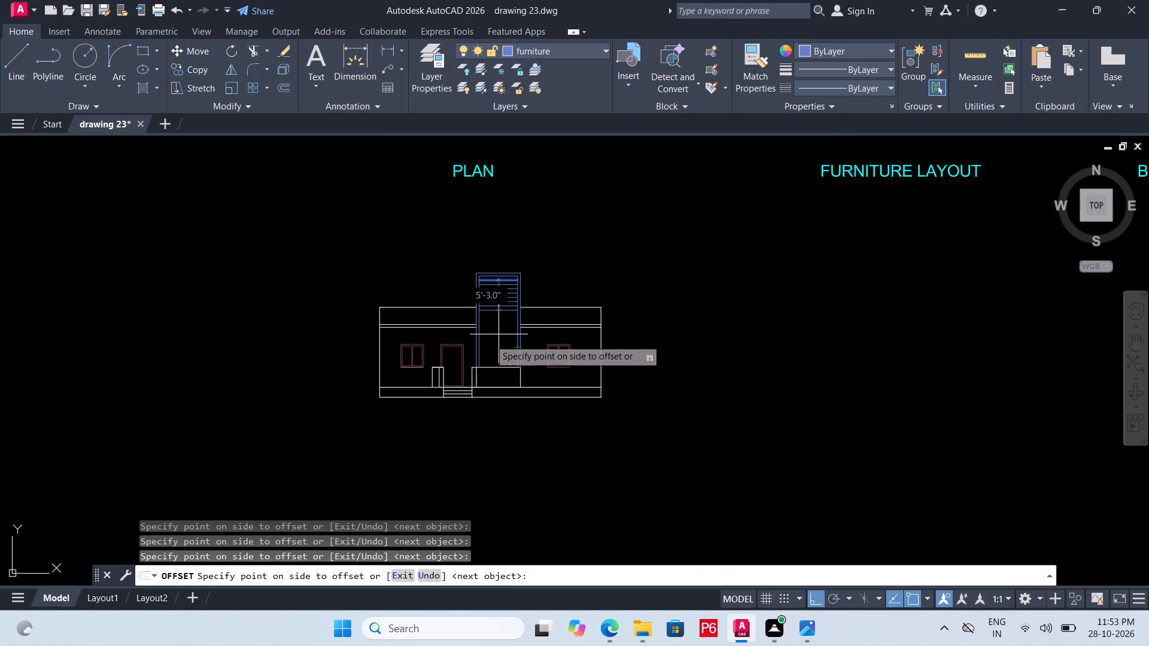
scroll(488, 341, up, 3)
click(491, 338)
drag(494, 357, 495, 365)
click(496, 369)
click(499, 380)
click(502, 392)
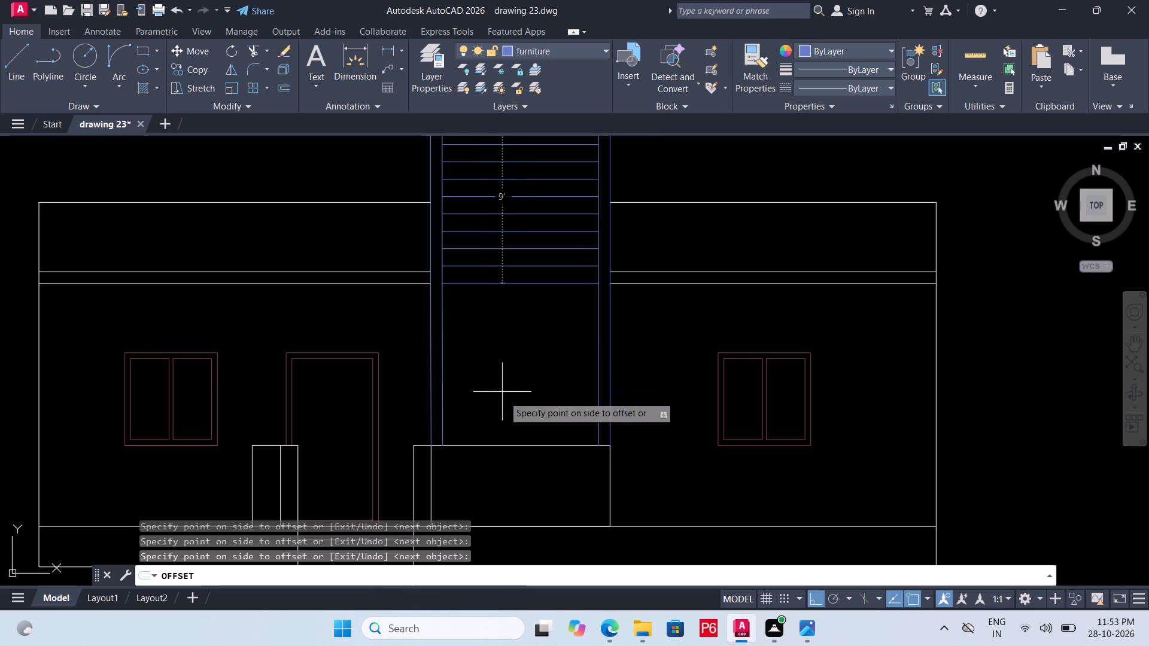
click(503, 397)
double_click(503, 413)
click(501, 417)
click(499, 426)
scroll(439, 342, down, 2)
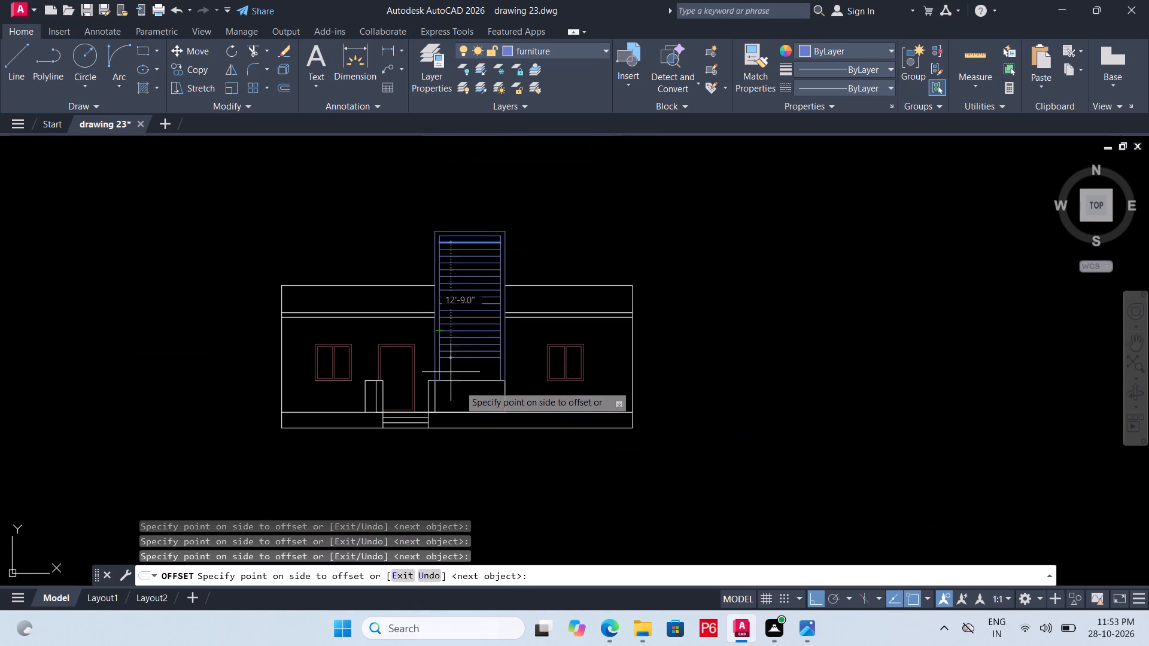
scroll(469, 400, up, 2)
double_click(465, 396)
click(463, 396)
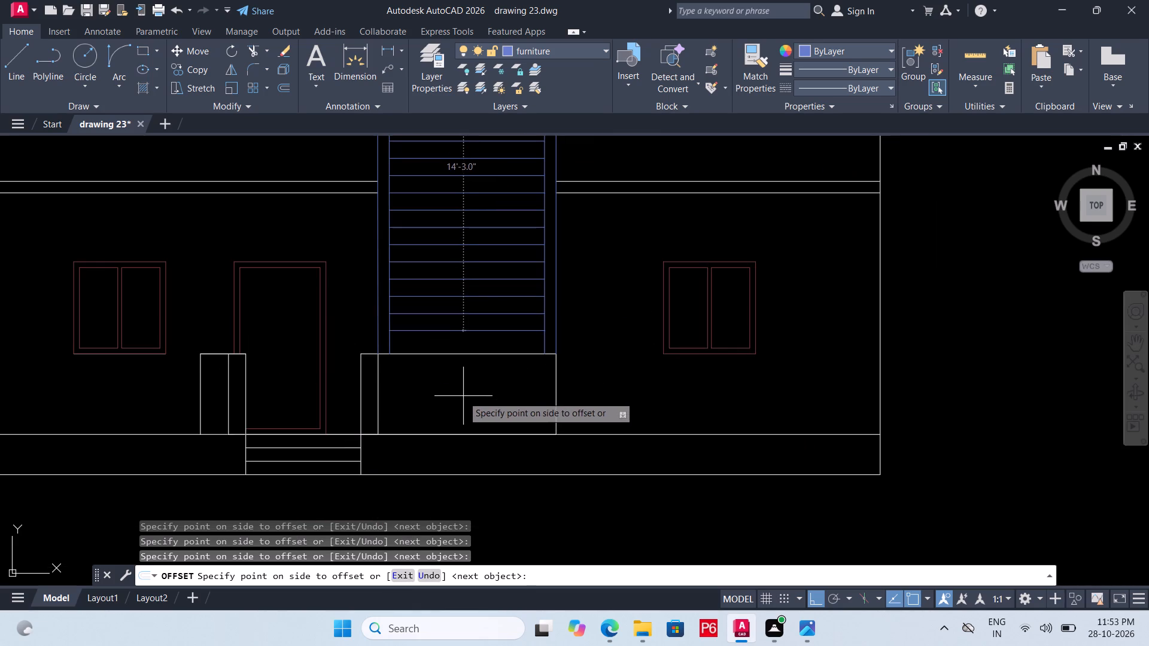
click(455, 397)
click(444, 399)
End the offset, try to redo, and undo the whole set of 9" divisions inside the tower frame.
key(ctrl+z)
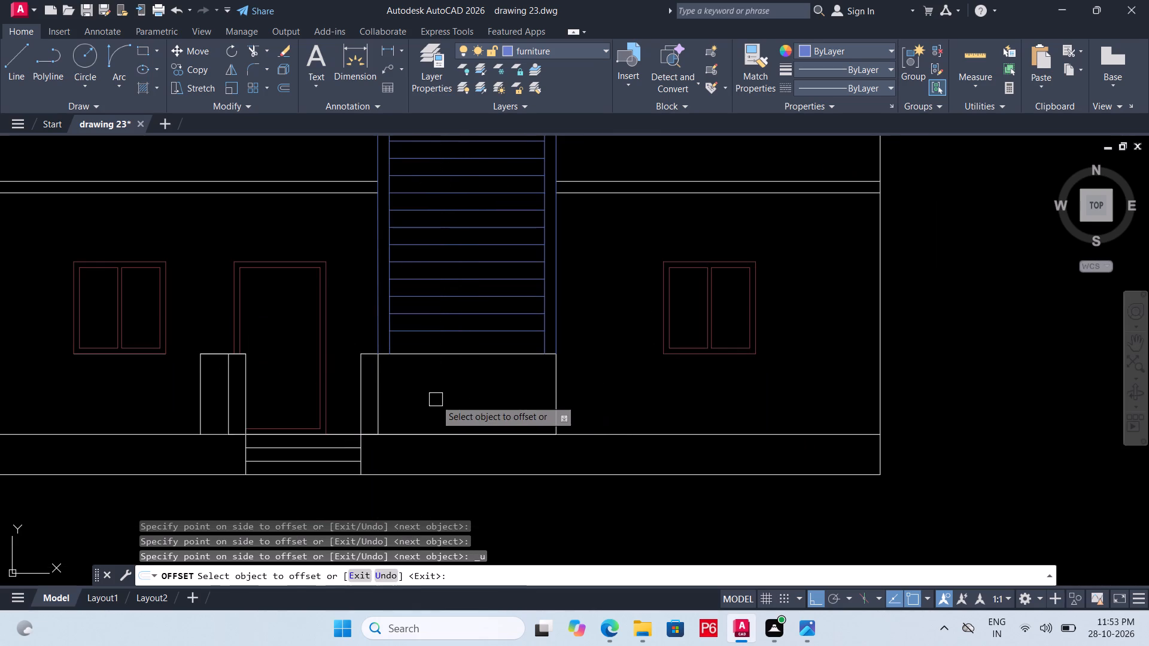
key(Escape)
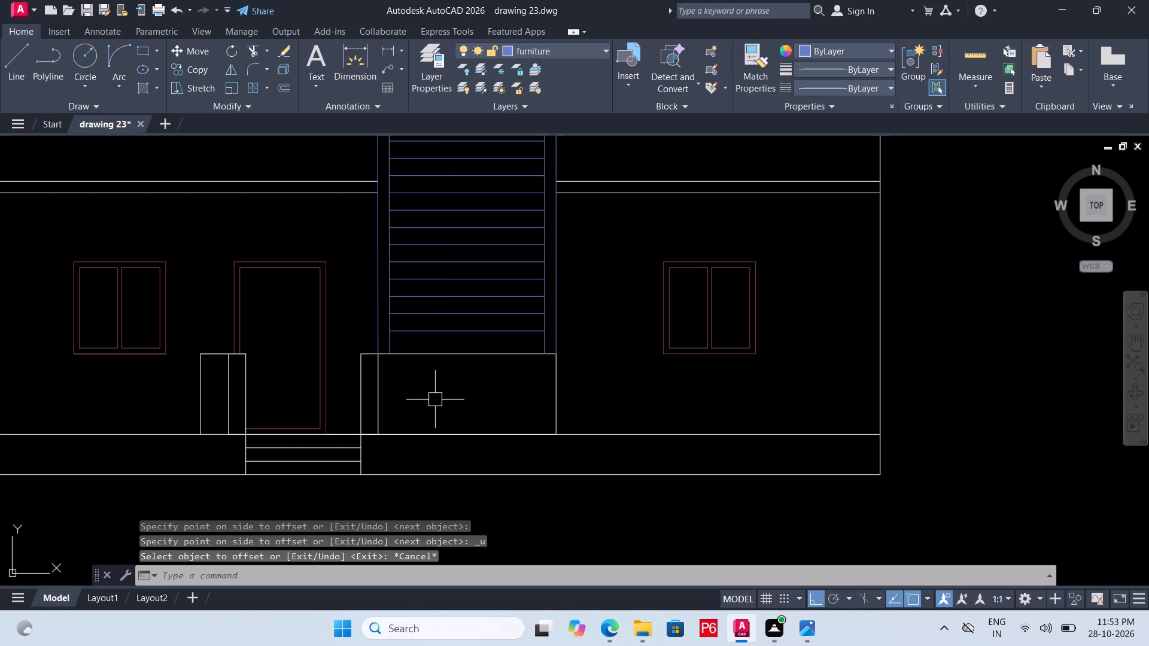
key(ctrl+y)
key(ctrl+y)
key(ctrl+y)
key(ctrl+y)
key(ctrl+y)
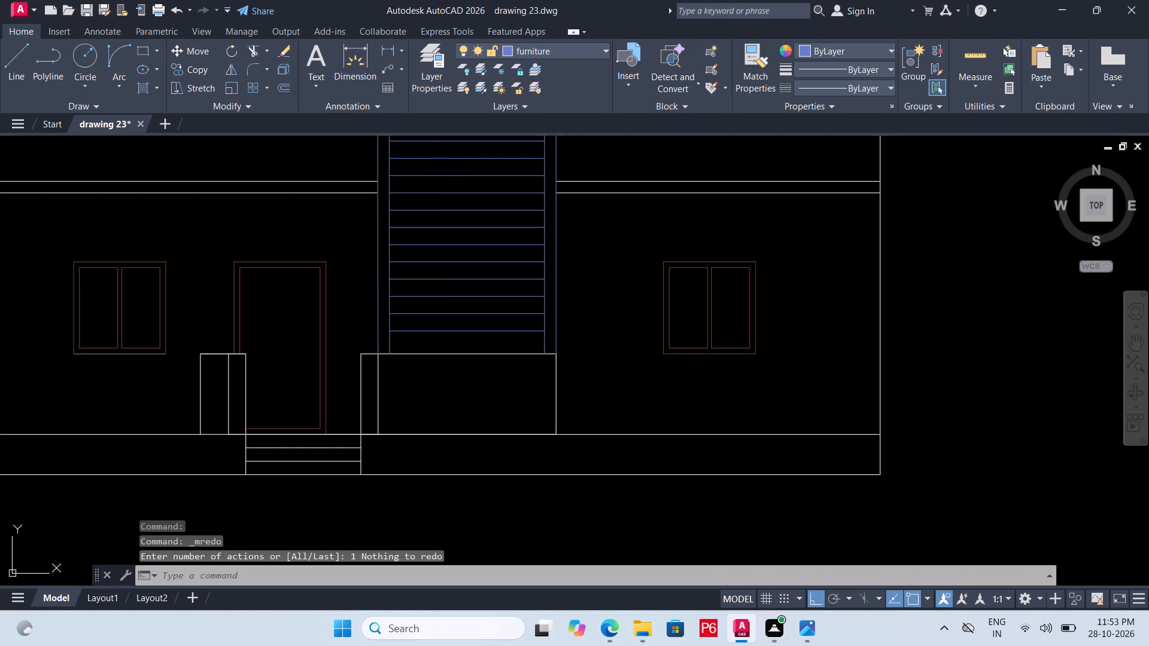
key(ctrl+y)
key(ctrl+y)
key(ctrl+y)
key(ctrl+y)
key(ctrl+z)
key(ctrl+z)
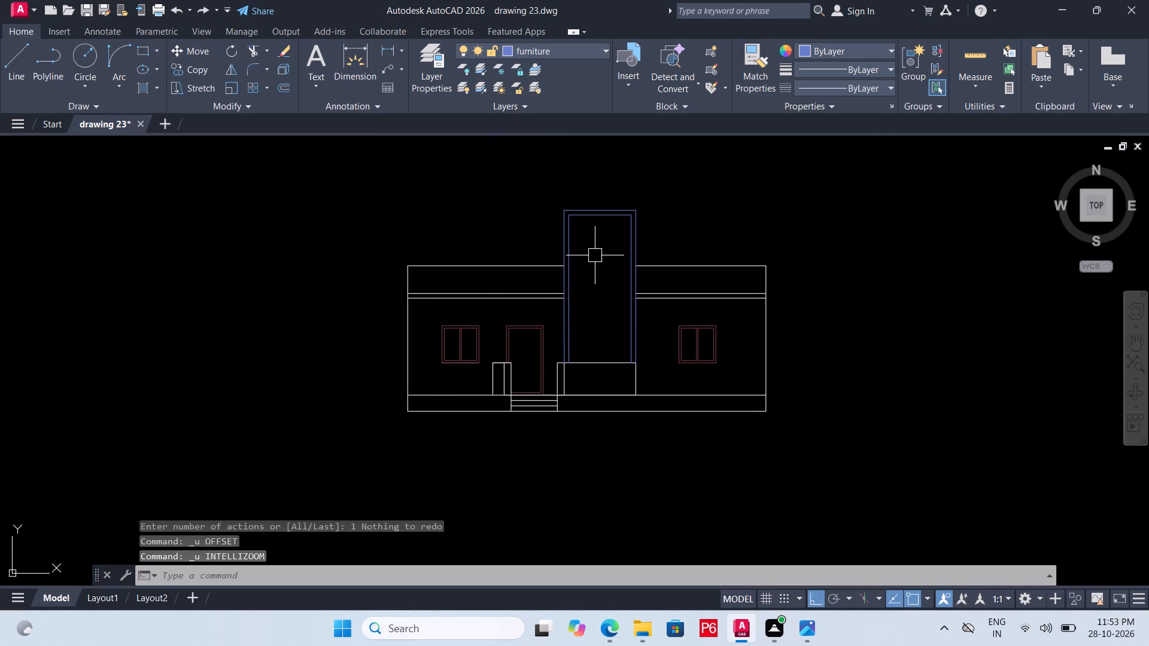
Offset the top line of the tower's inner frame 9" downward.
scroll(607, 234, up, 2)
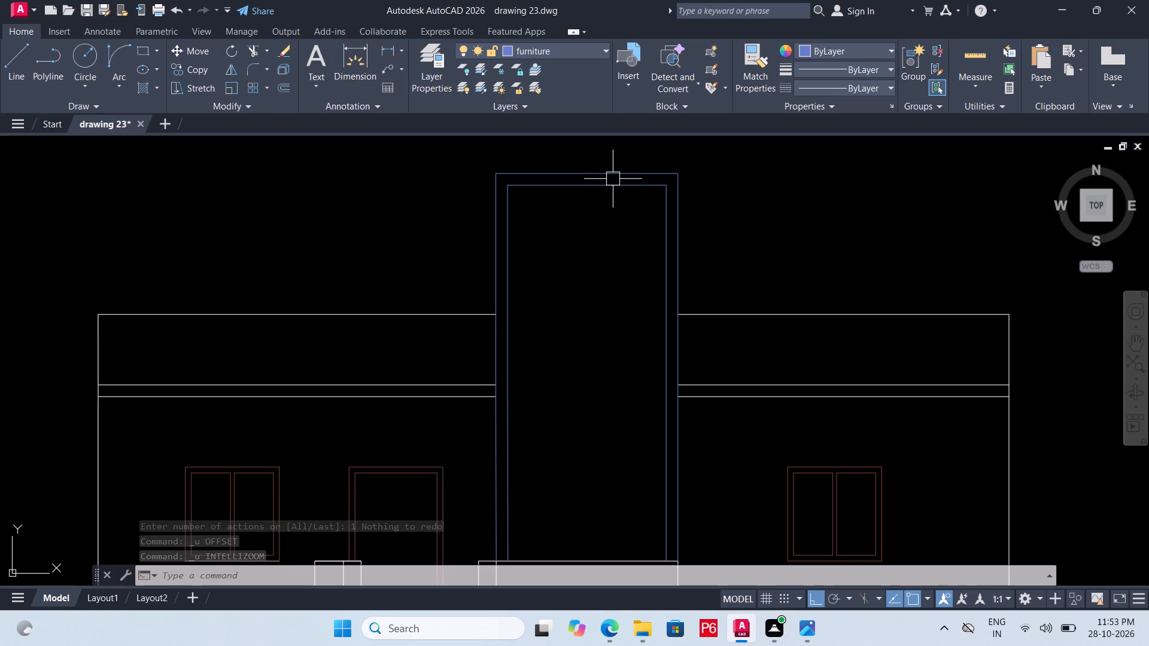
click(613, 185)
key(o)
key(Return)
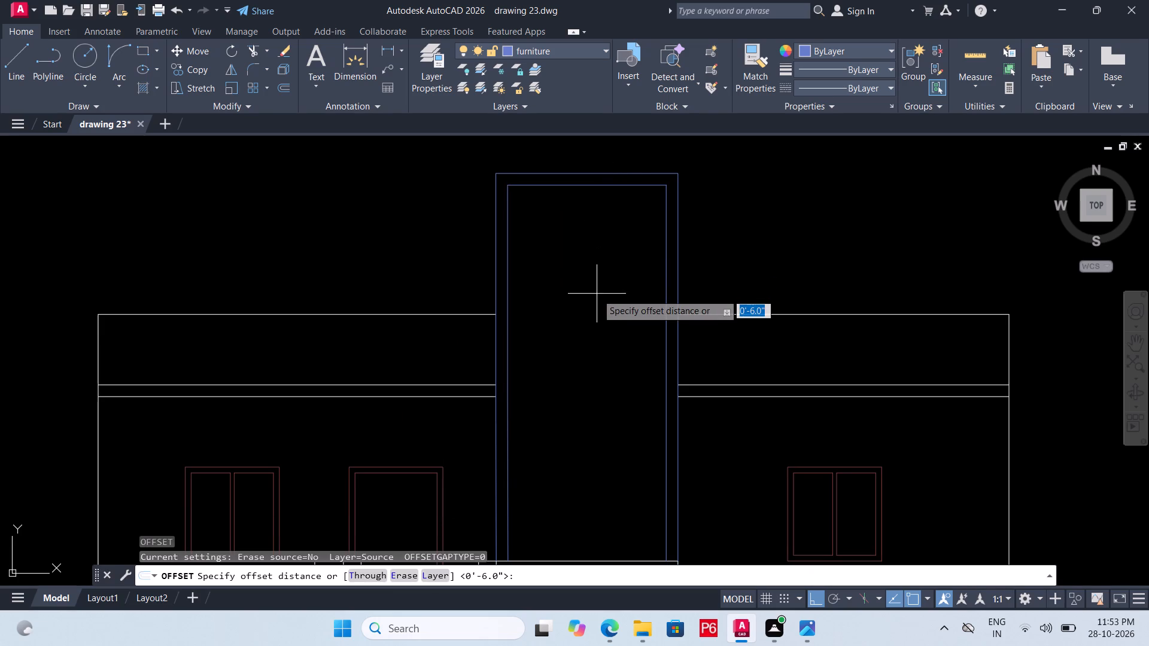
text(9")
key(Return)
click(596, 297)
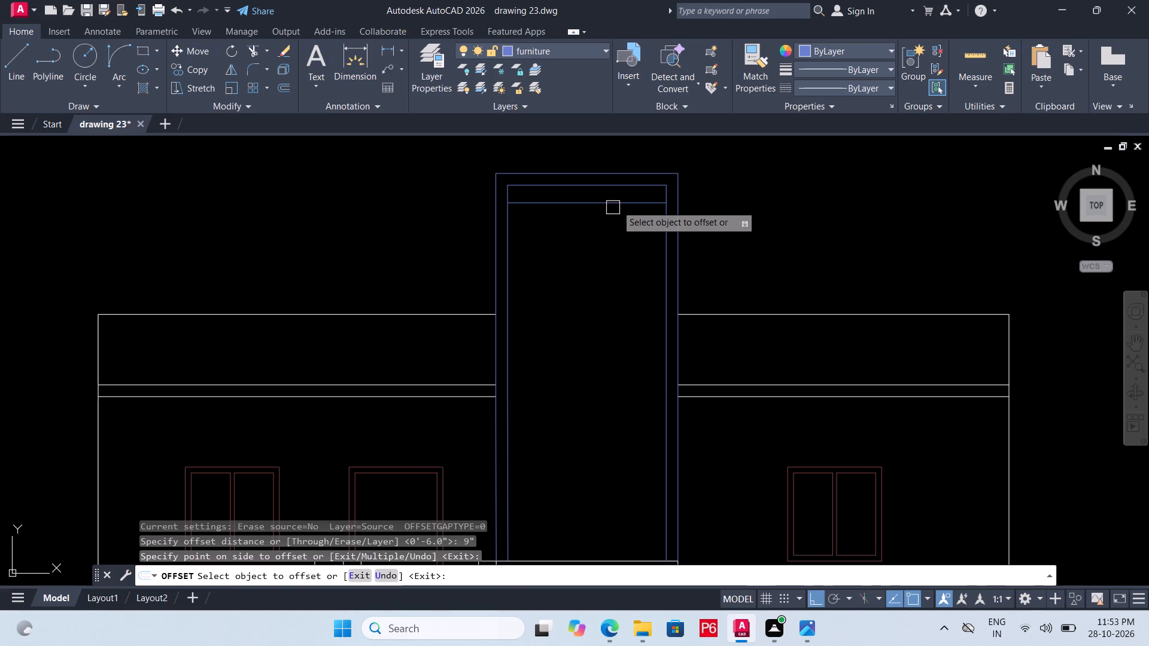
Offset the new horizontal line repeatedly at 9" spacing down to the base of the tower's inner frame, using the Multiple option.
click(616, 205)
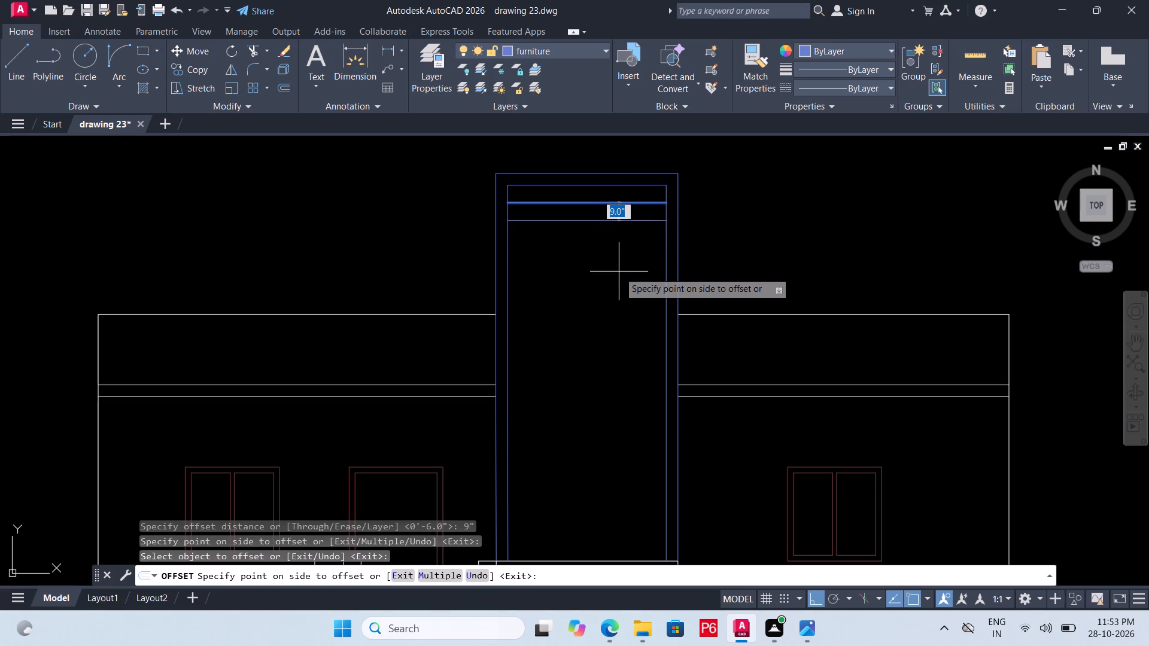
text(M)
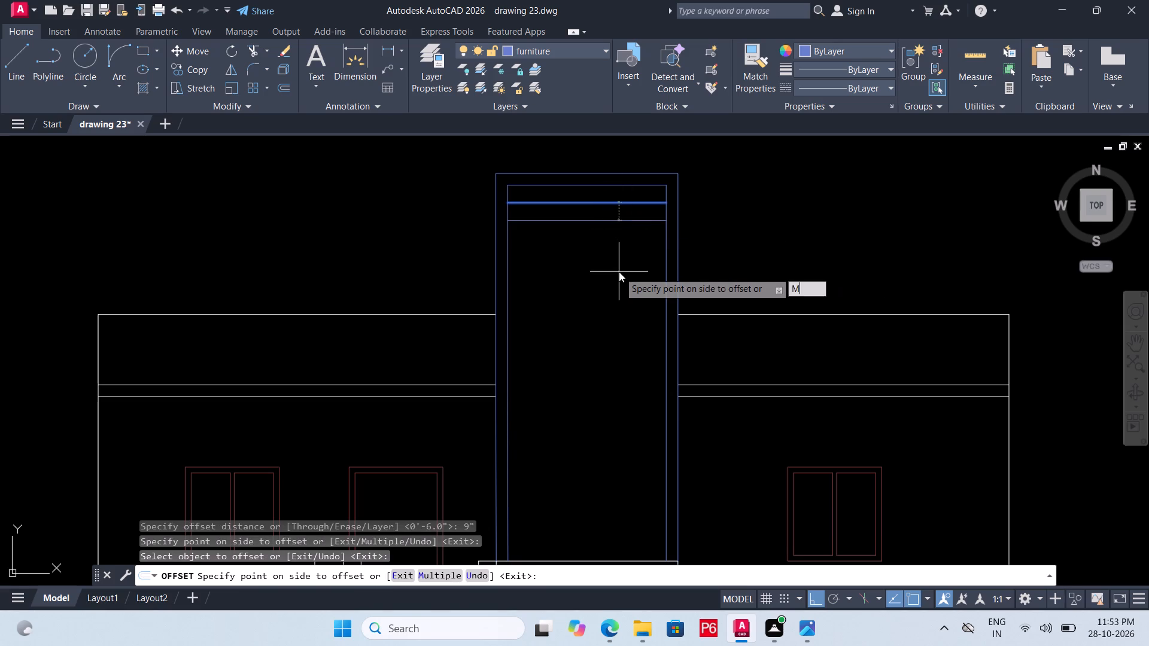
key(space)
click(619, 272)
click(618, 306)
click(612, 337)
click(606, 368)
click(603, 388)
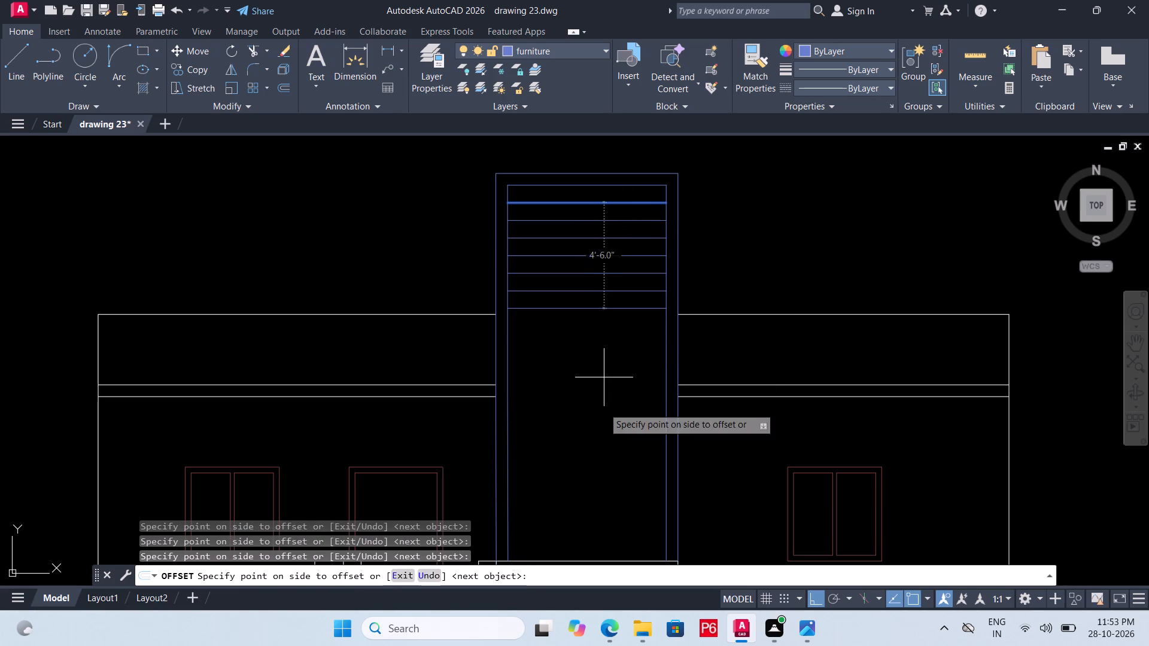
click(606, 417)
drag(610, 425, 612, 435)
double_click(613, 446)
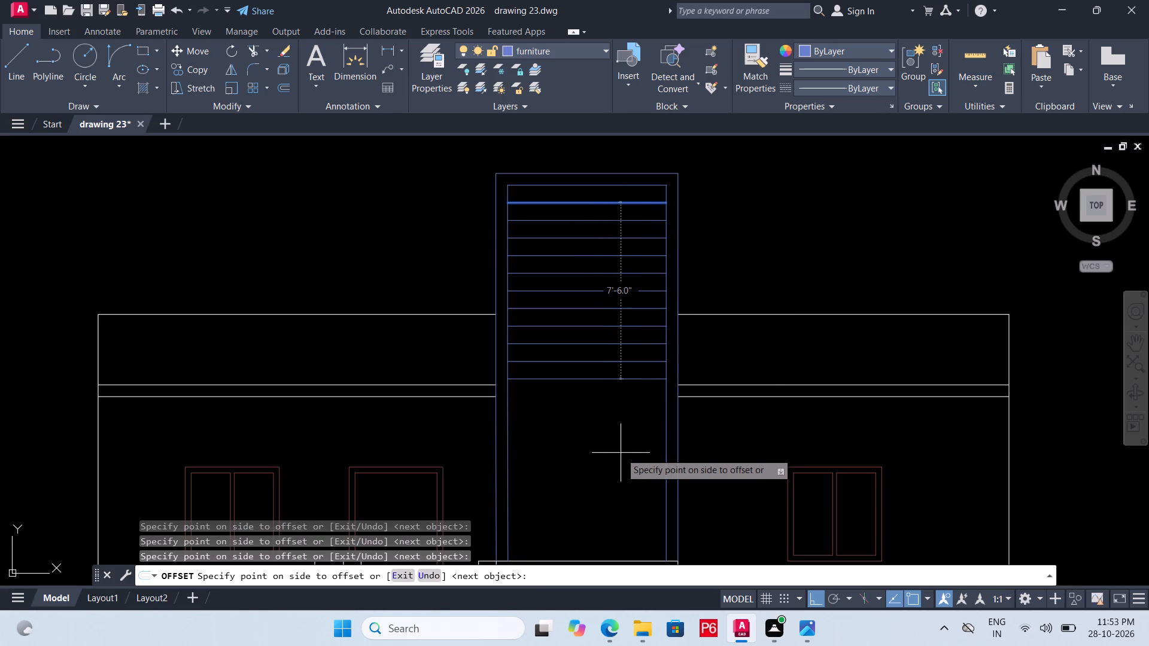
click(616, 483)
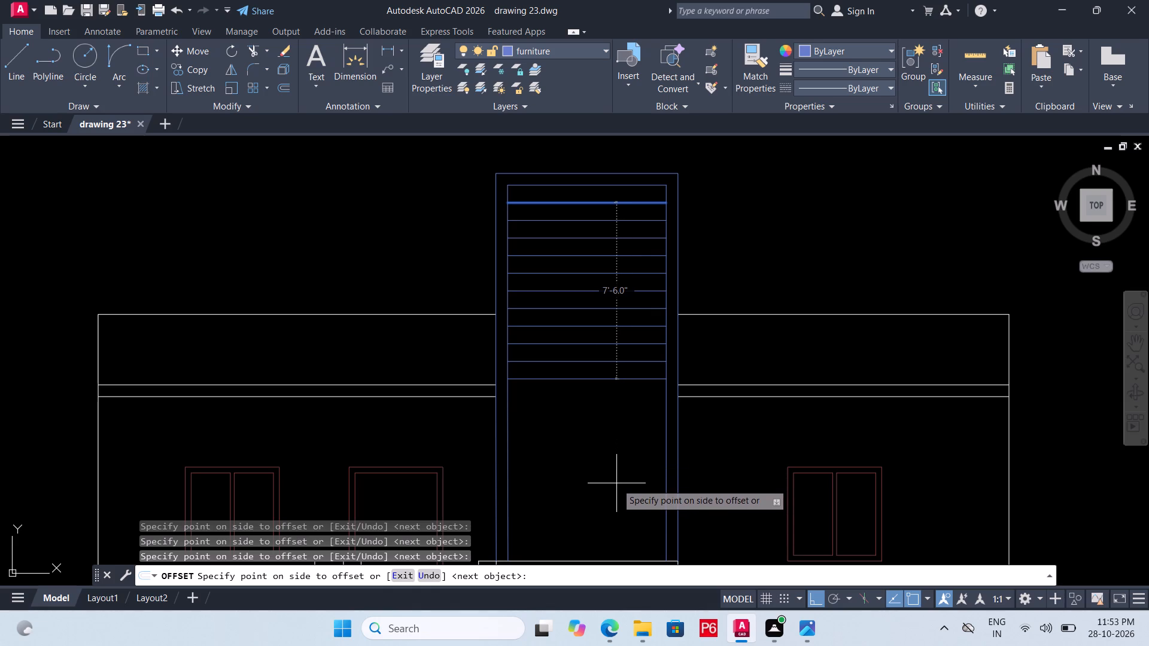
scroll(548, 376, down, 4)
scroll(520, 371, up, 3)
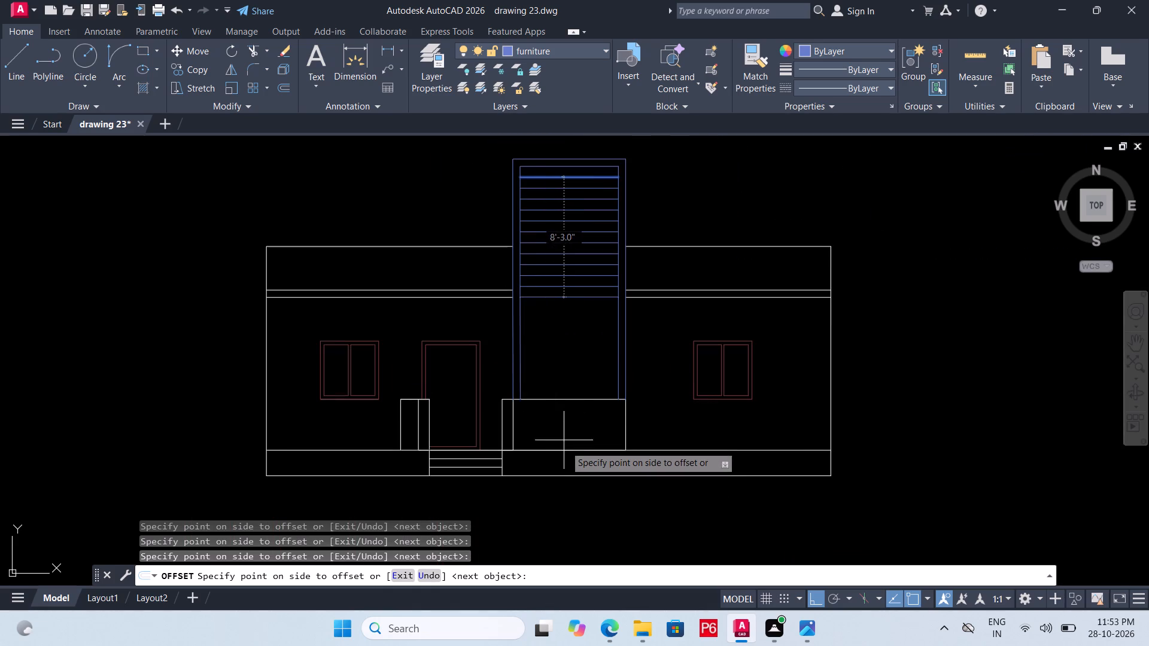
scroll(566, 447, up, 1)
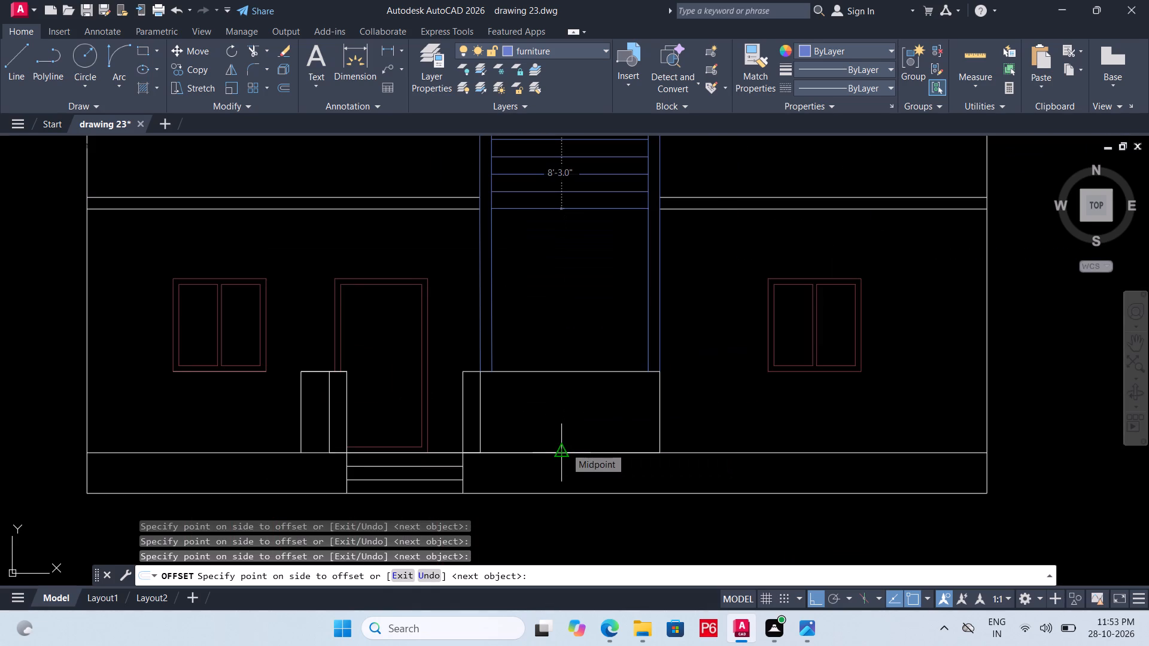
click(566, 406)
triple_click(595, 418)
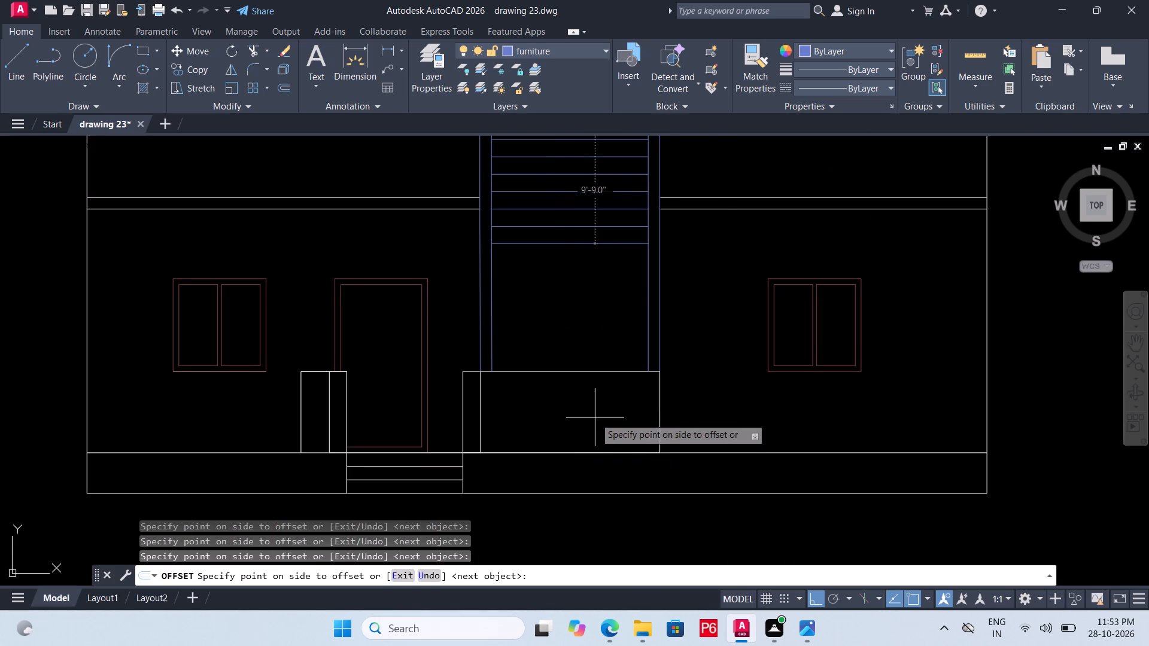
double_click(567, 415)
click(580, 419)
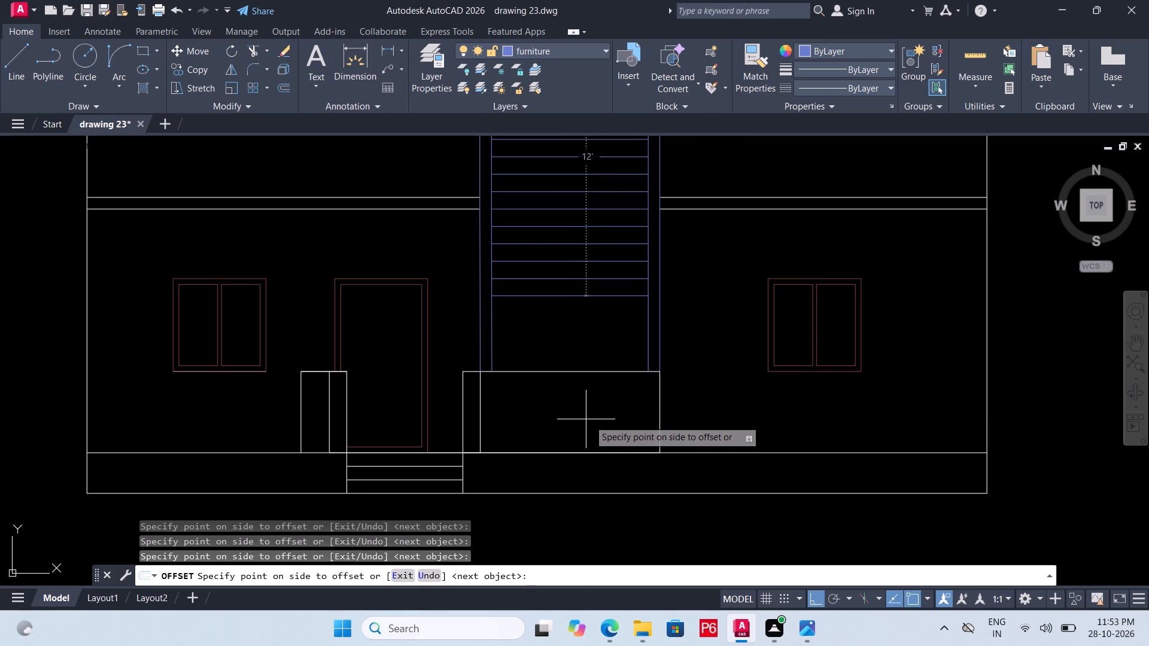
click(589, 420)
click(614, 419)
click(596, 427)
click(585, 432)
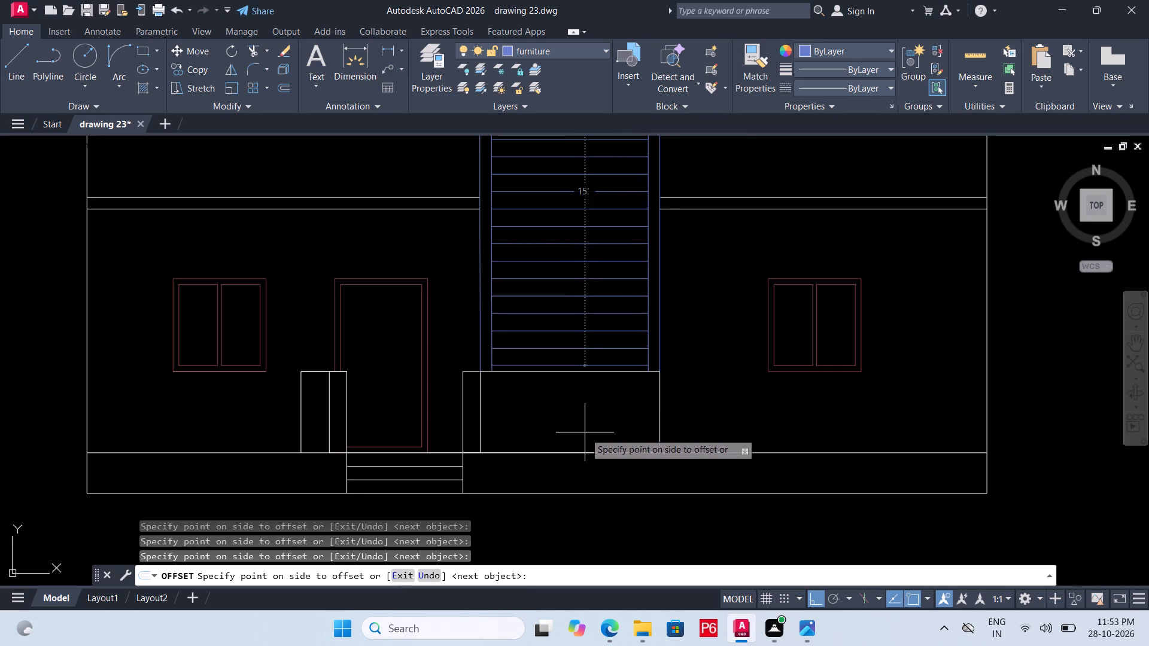
click(579, 438)
key(Escape)
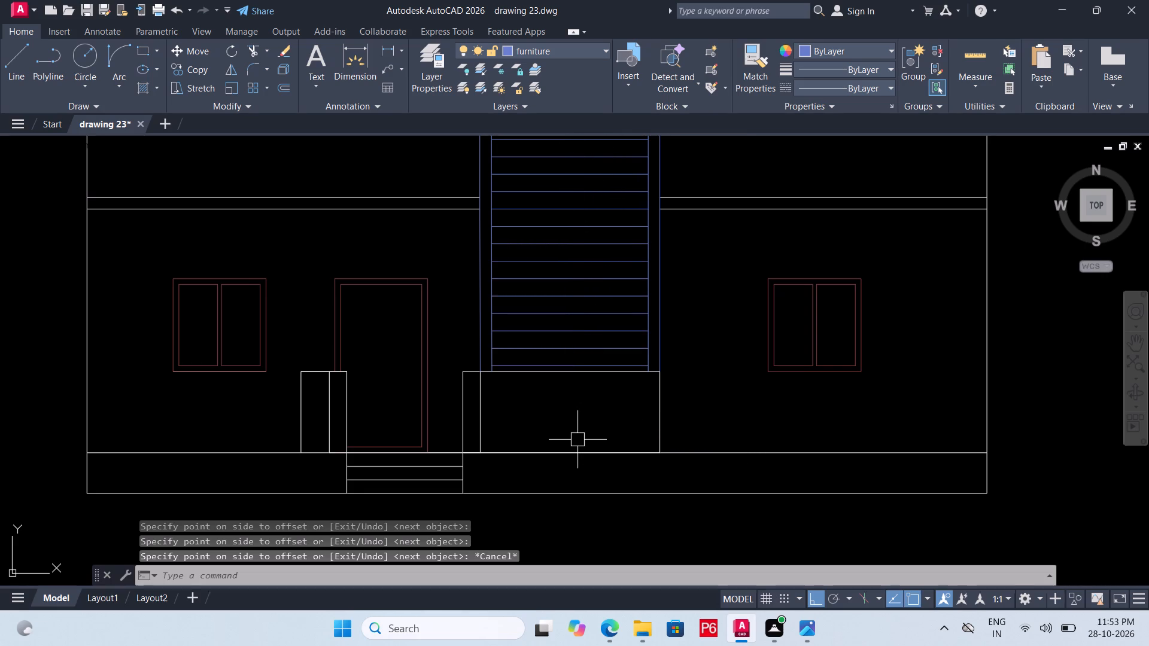
Save the drawing with the tower's 9" horizontal divisions.
key(ctrl+s)
key(ctrl+s)
key(ctrl+s)
key(ctrl+s)
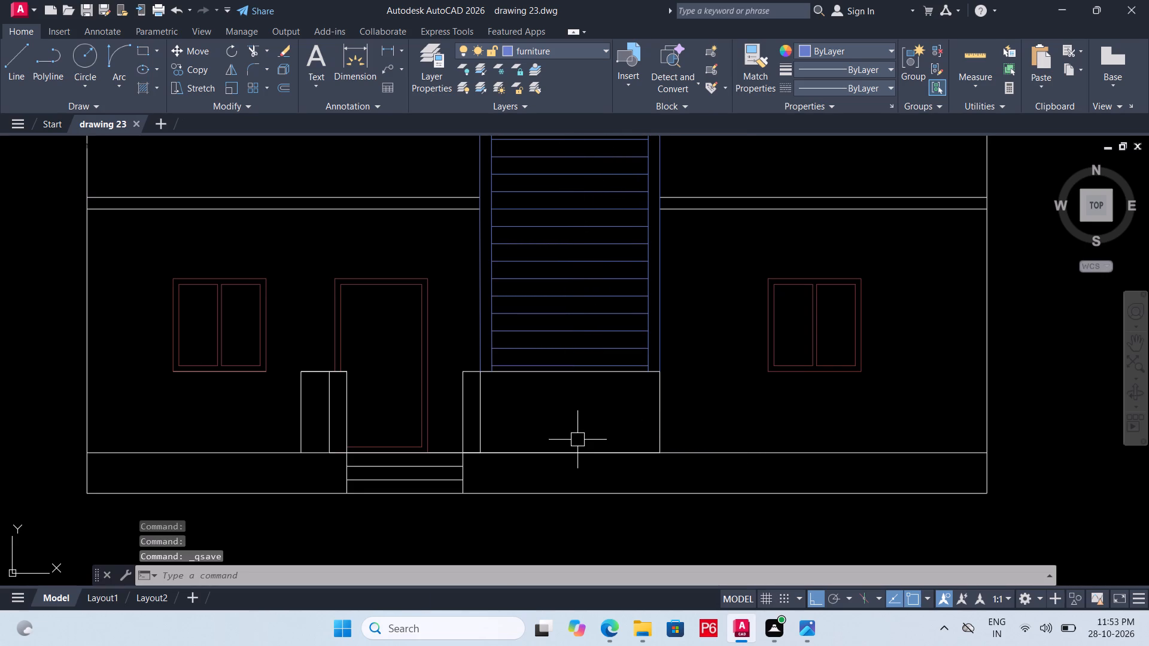
key(ctrl+s)
key(ctrl+s)
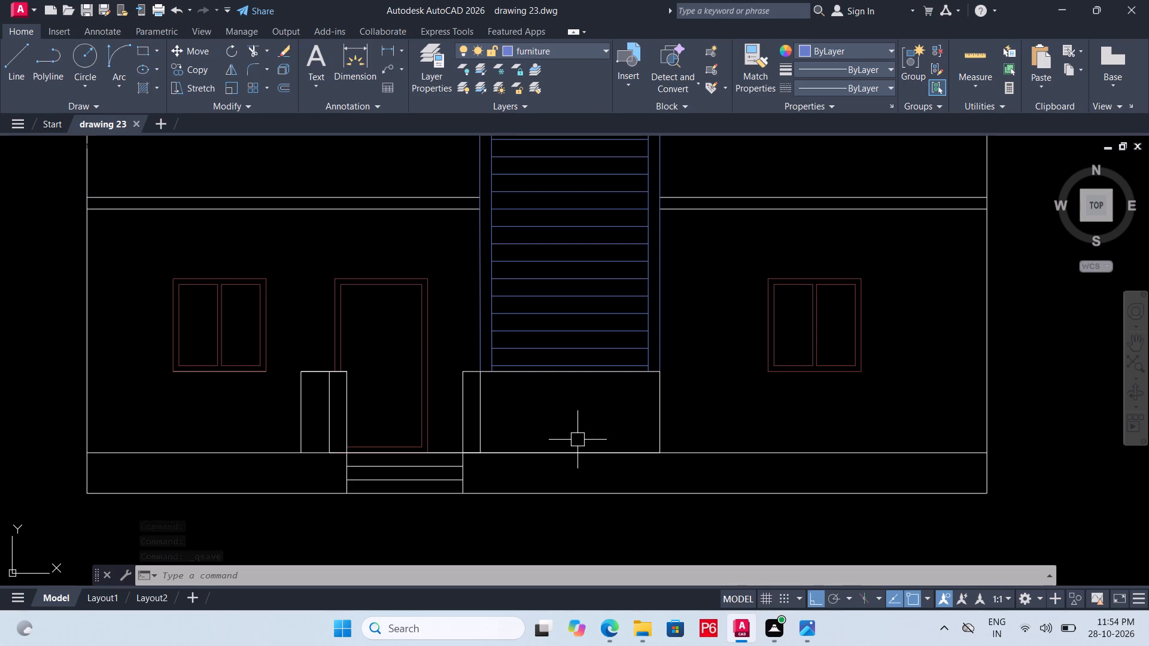
key(ctrl+s)
key(ctrl+s)
key(ctrl+s)
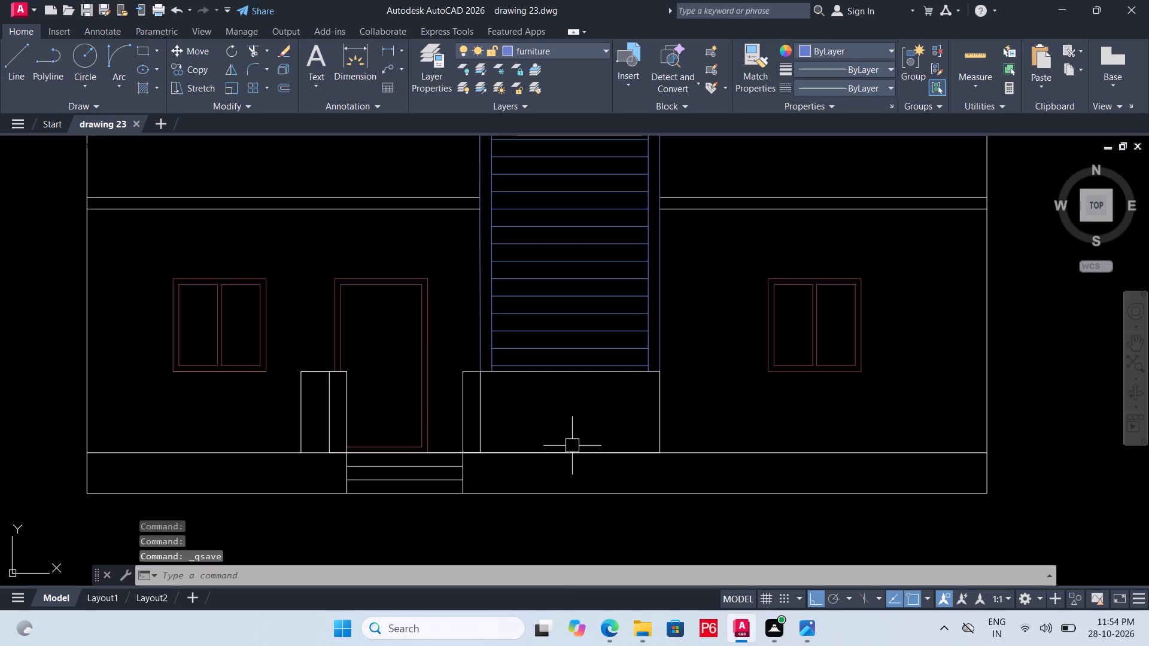
key(ctrl+s)
key(ctrl+s)
key(ctrl+s)
key(ctrl+s)
key(ctrl+s)
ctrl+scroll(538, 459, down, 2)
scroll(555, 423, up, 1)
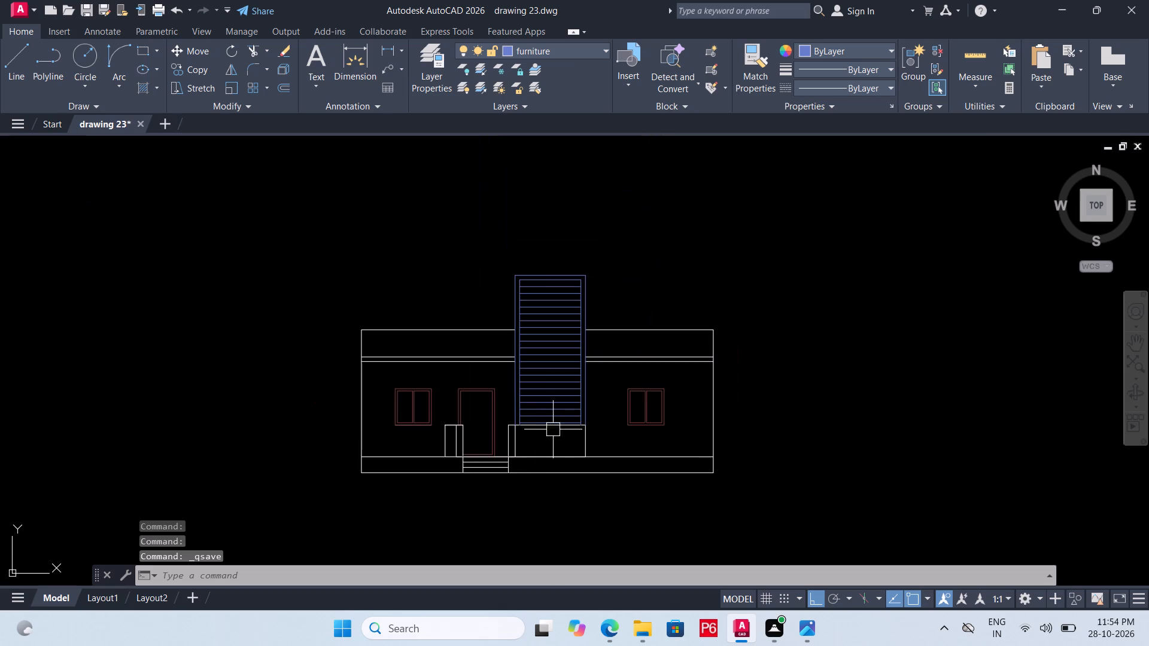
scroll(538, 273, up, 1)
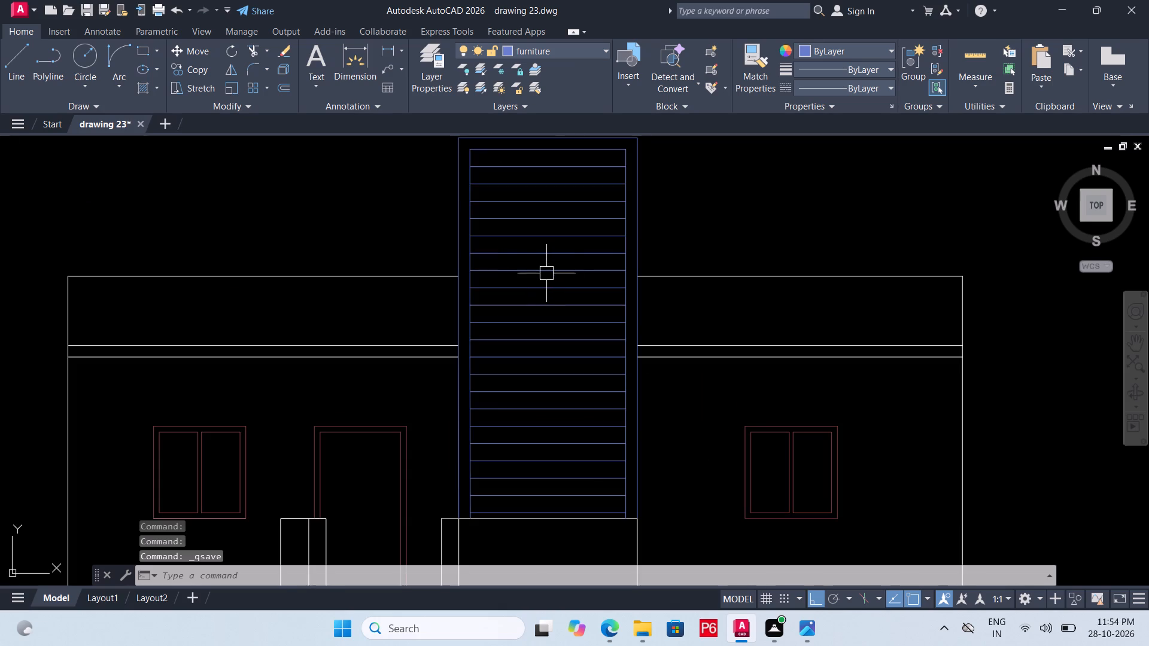
Move all the tower's lines, including its outer outline, inner frame and horizontal divisions, from the furniture layer to layer 0.
scroll(529, 257, down, 1)
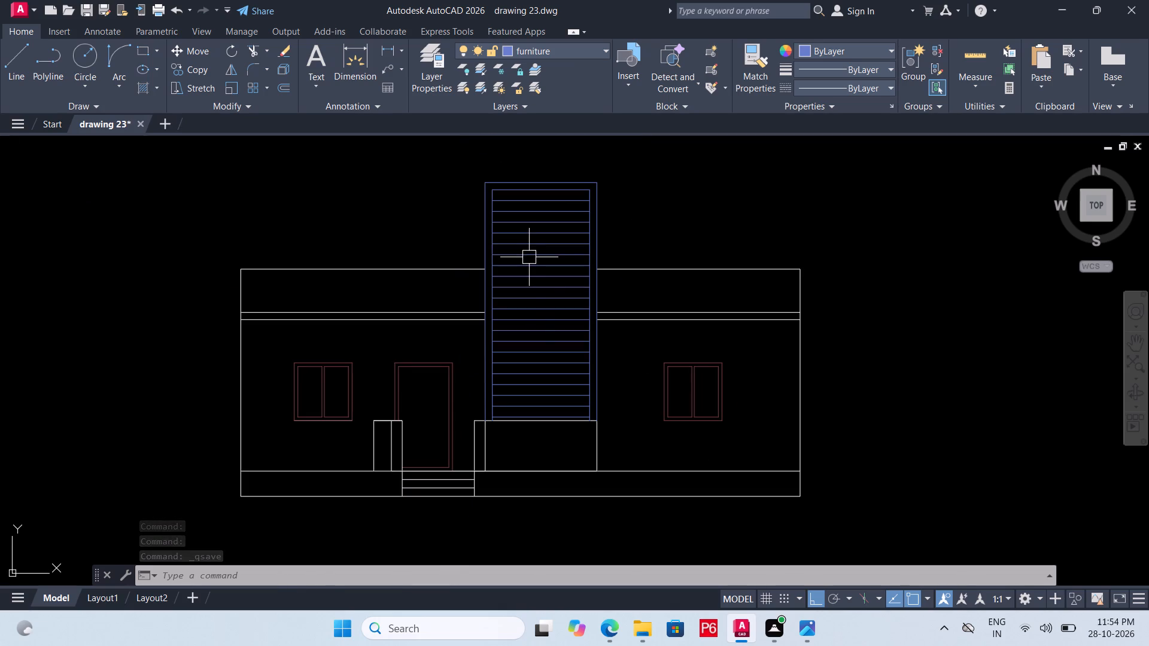
scroll(604, 352, up, 2)
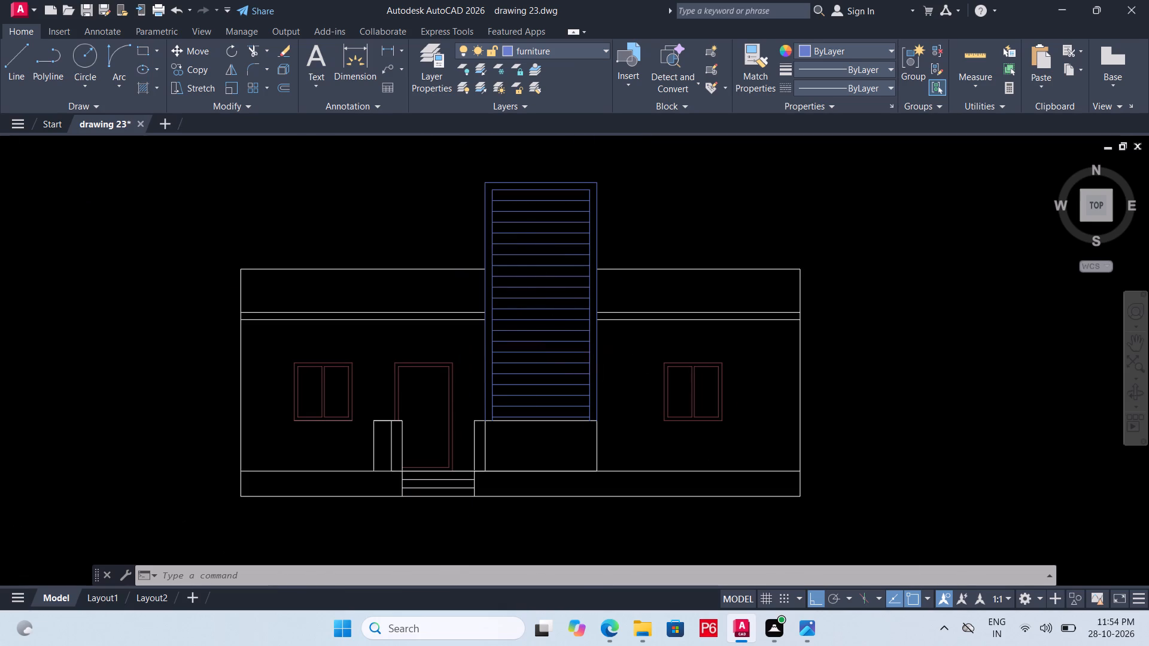
click(617, 312)
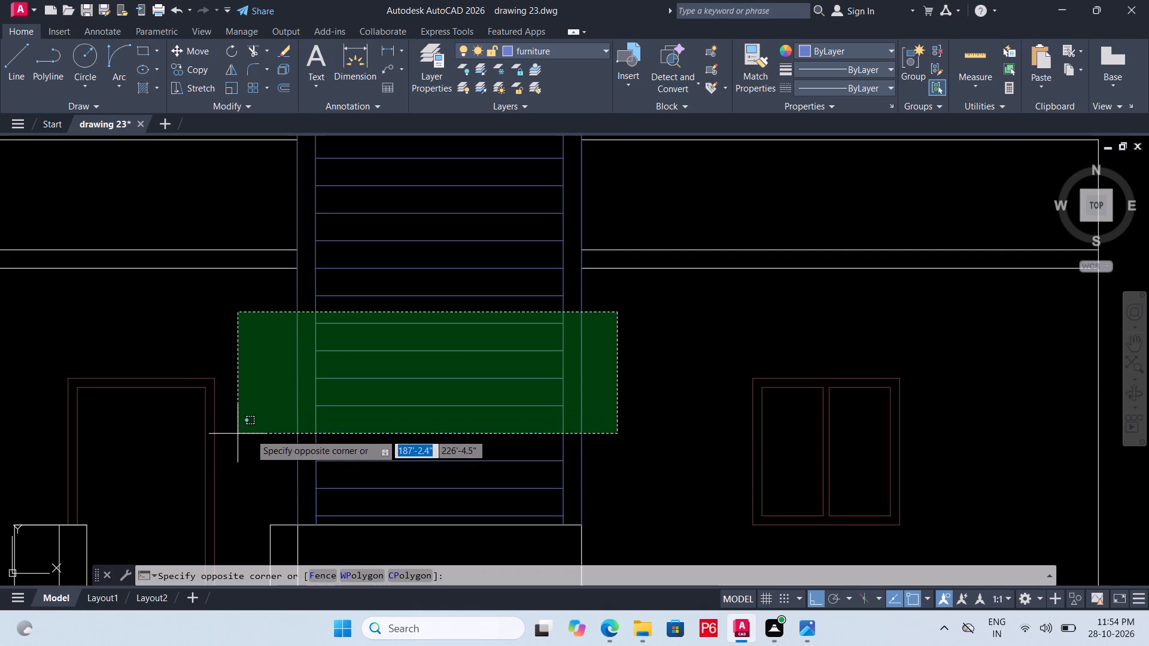
click(254, 432)
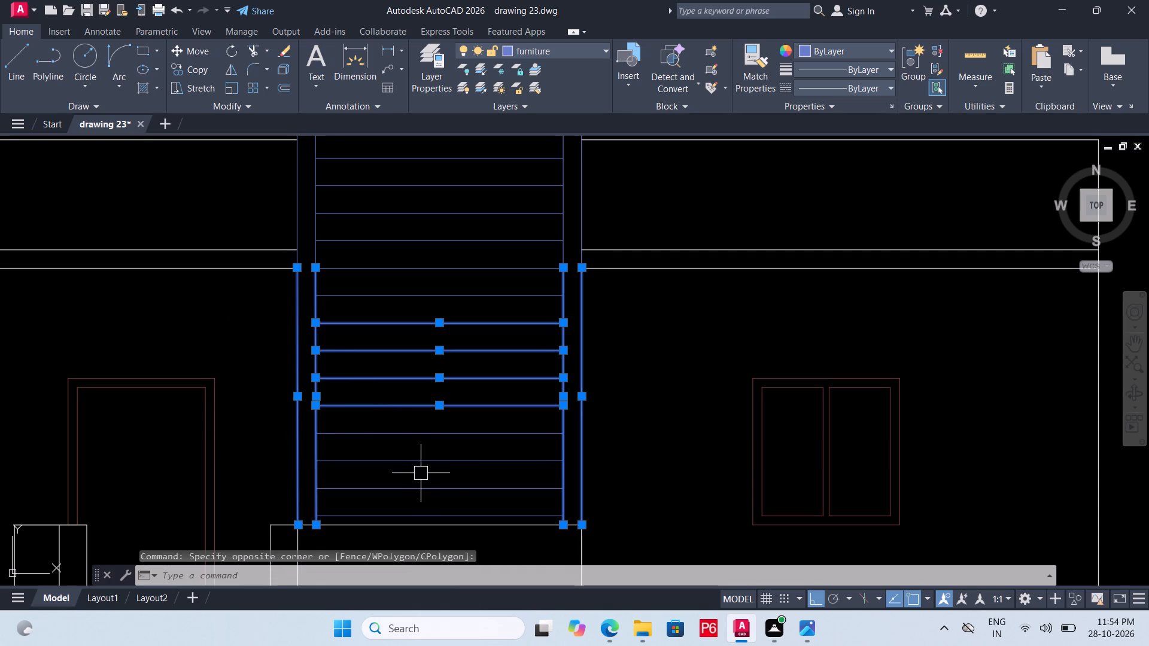
click(431, 519)
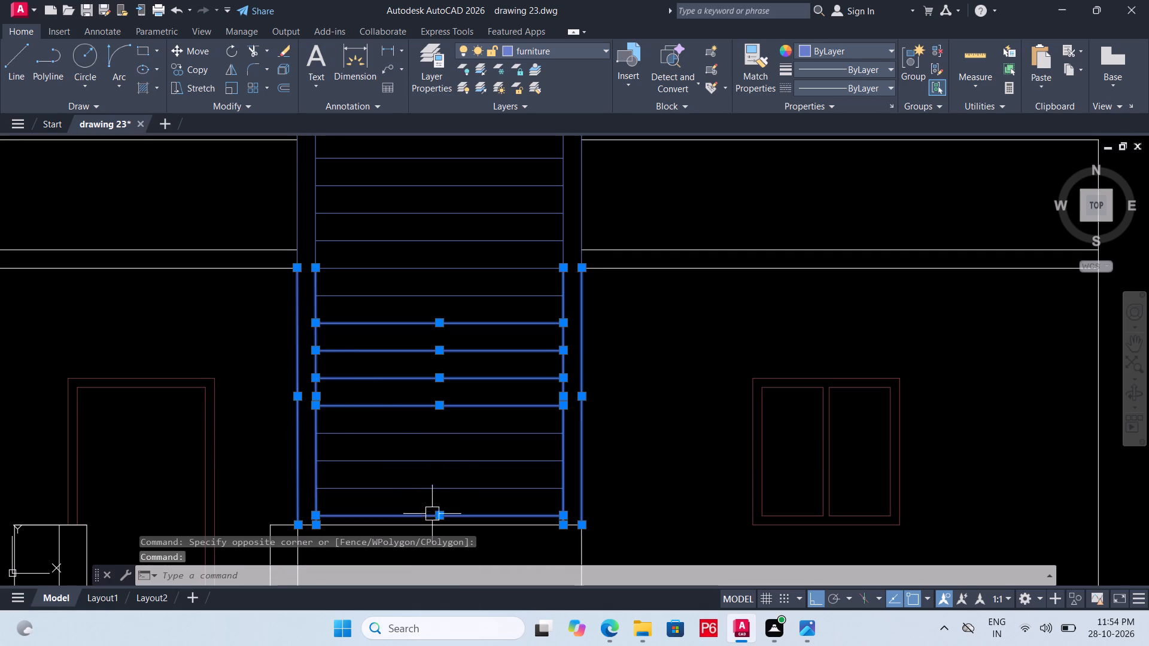
click(440, 492)
click(452, 462)
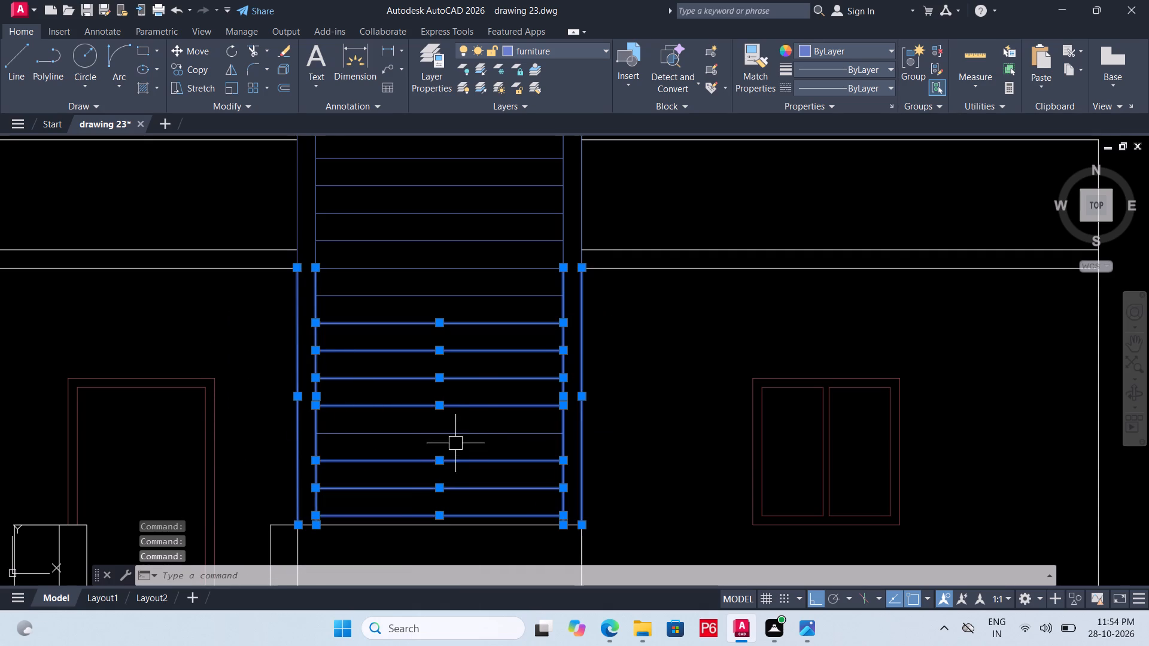
click(458, 434)
scroll(420, 479, down, 1)
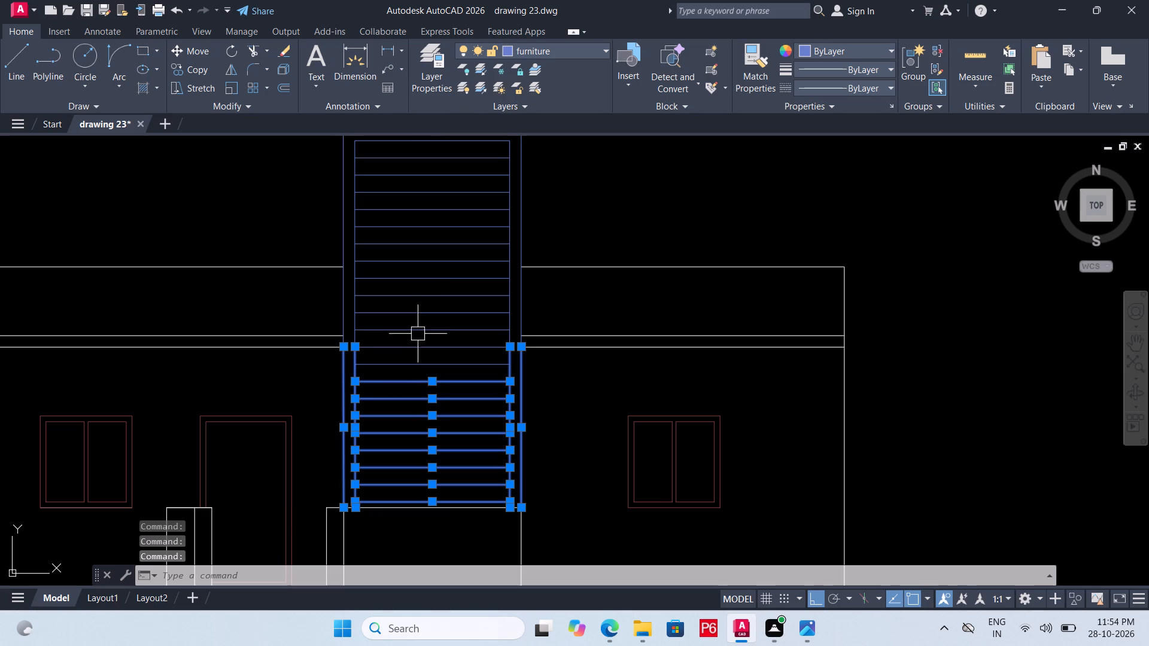
click(473, 164)
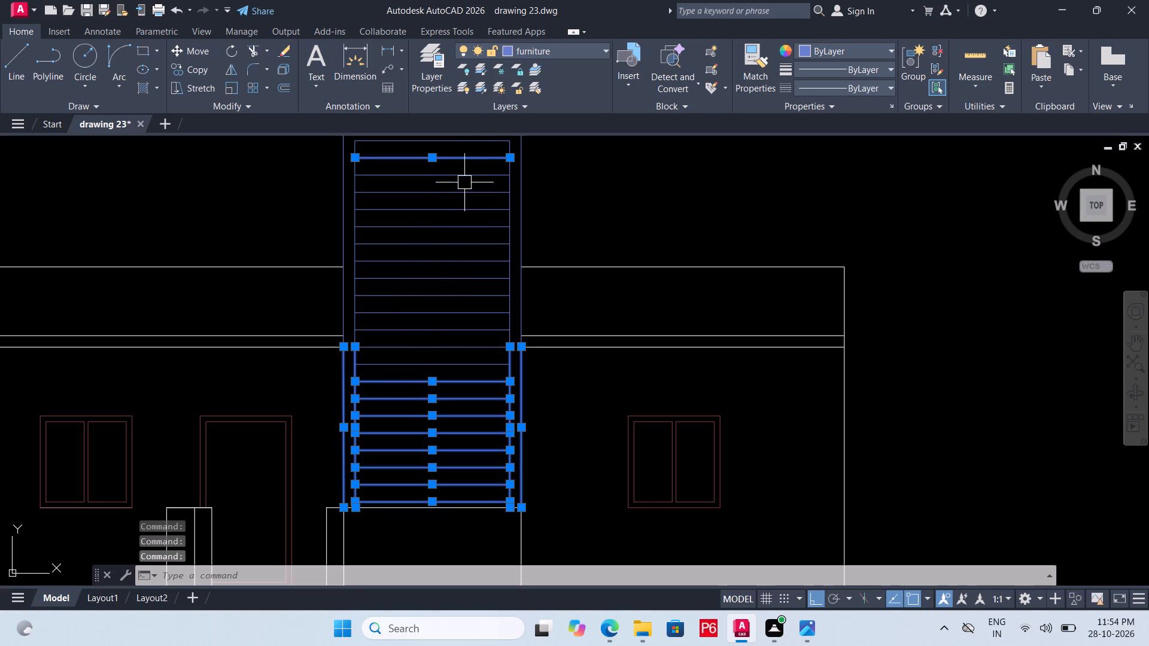
click(470, 170)
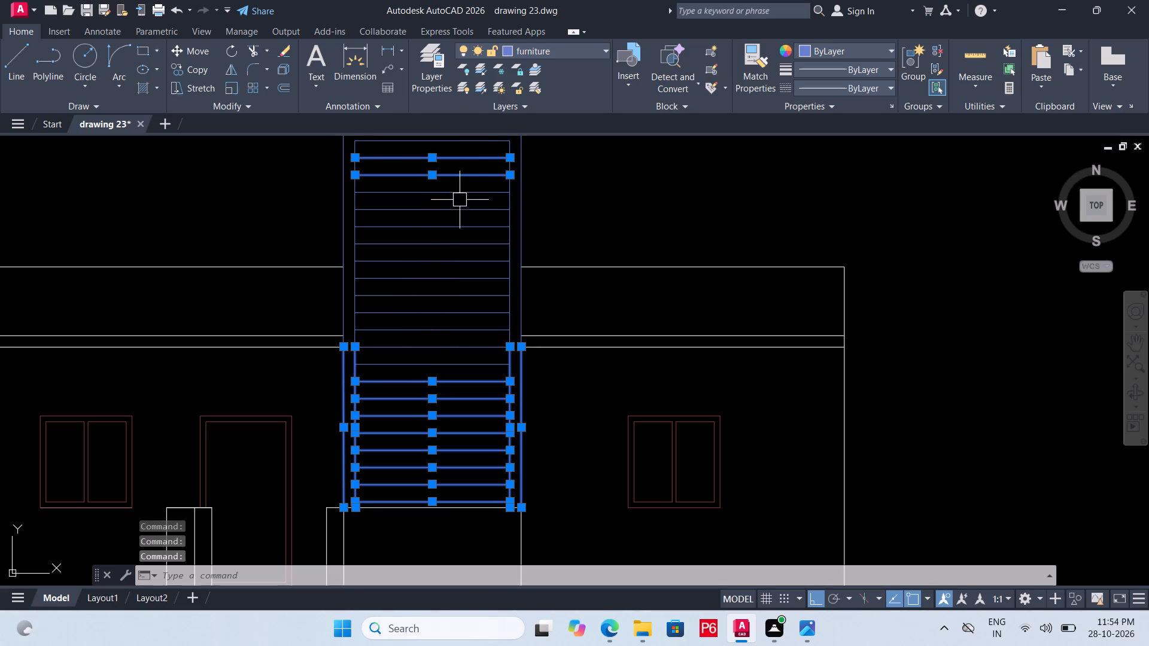
click(462, 197)
click(461, 209)
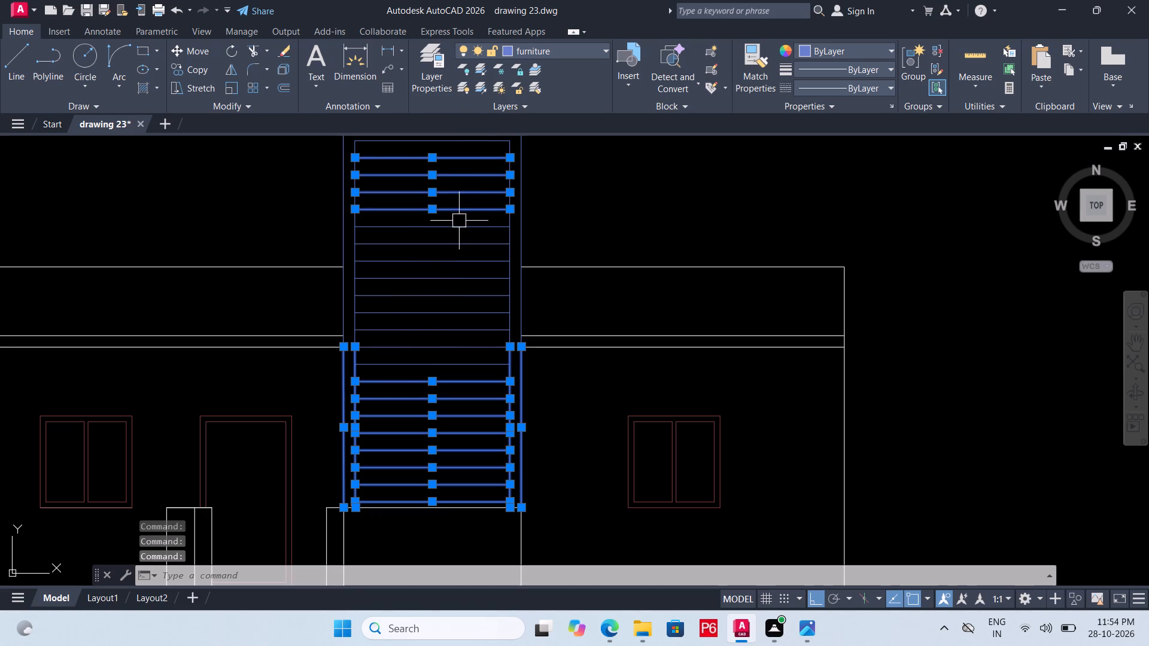
click(459, 228)
double_click(454, 247)
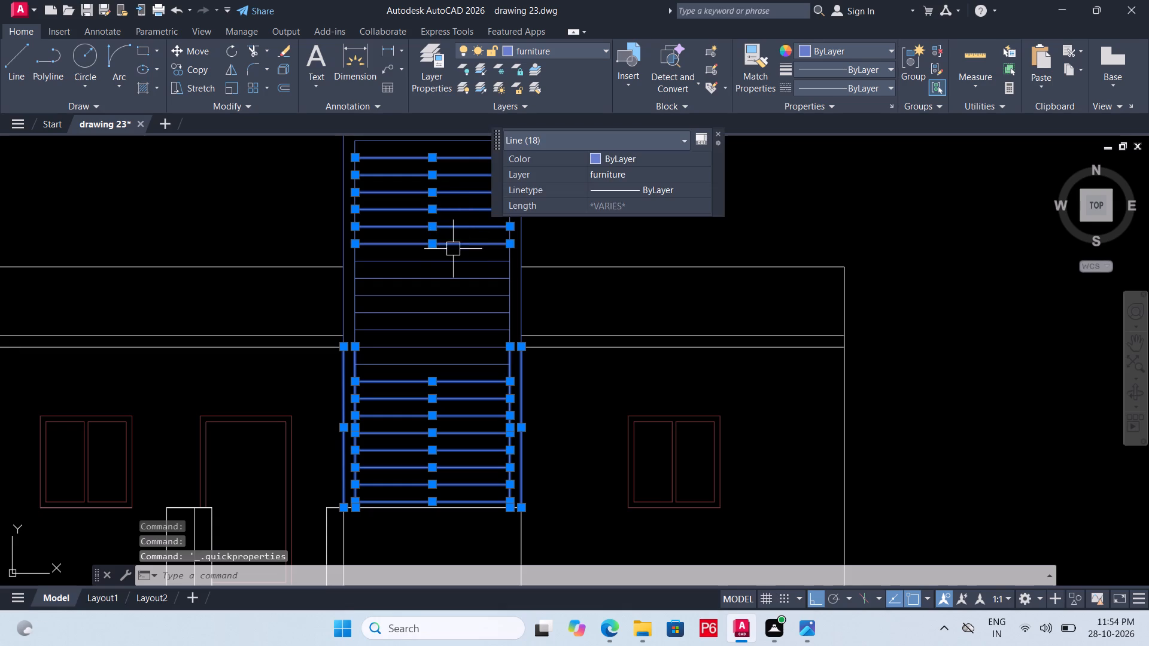
click(445, 264)
click(436, 278)
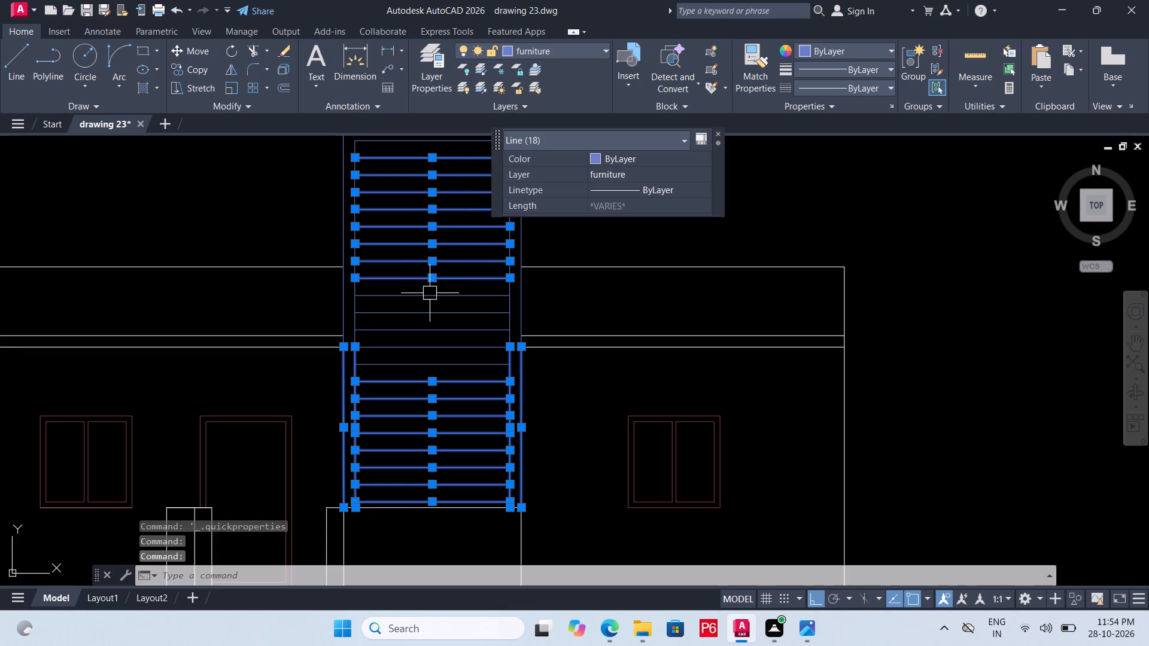
click(427, 302)
click(424, 311)
click(417, 332)
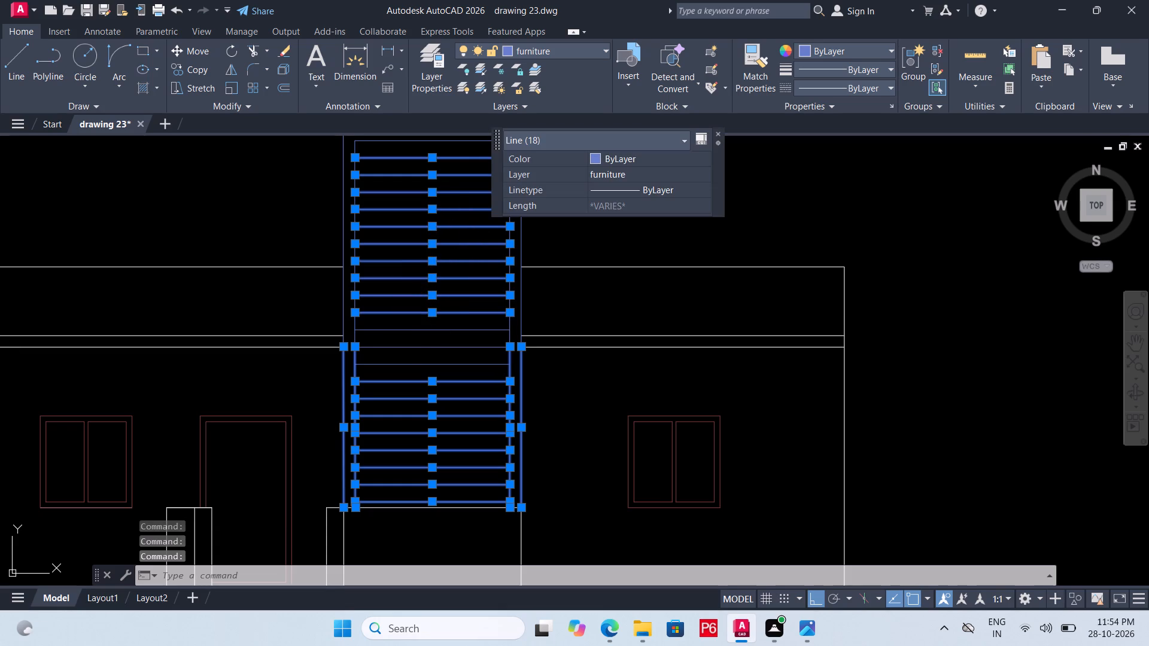
click(415, 352)
click(414, 367)
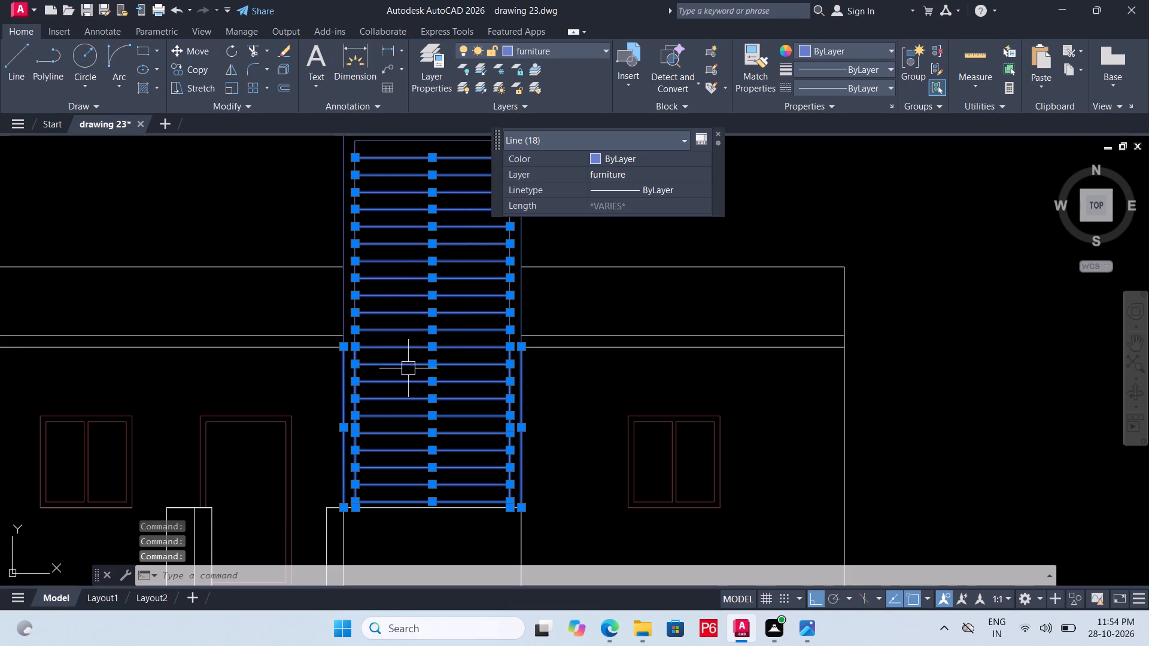
scroll(520, 301, up, 1)
click(520, 301)
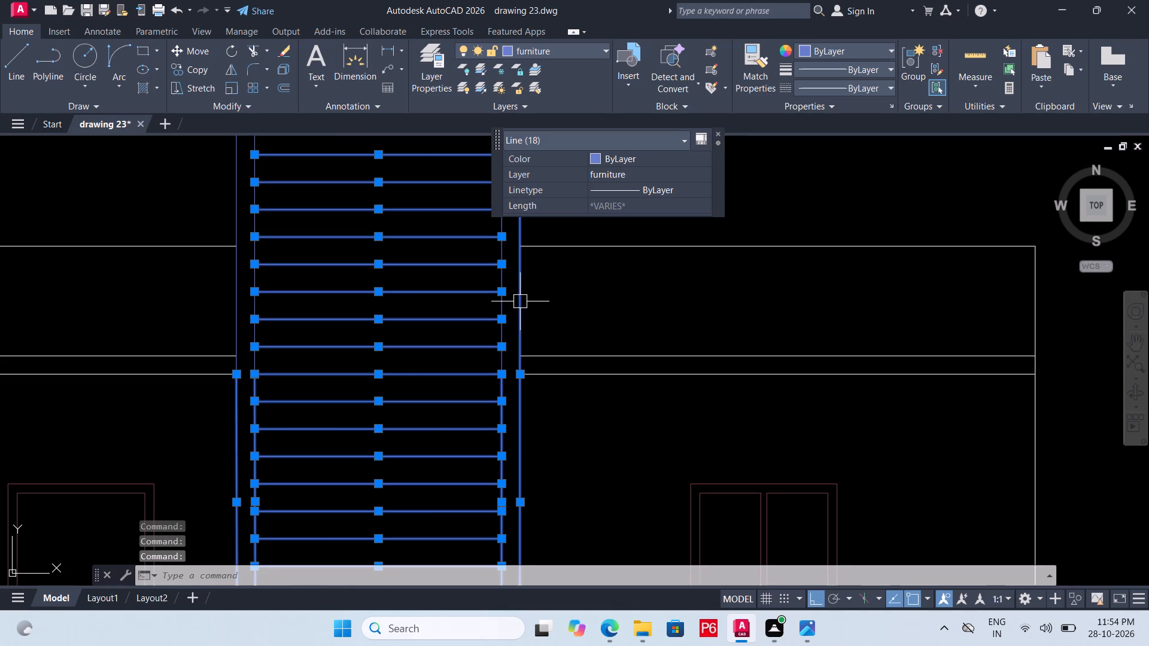
click(232, 304)
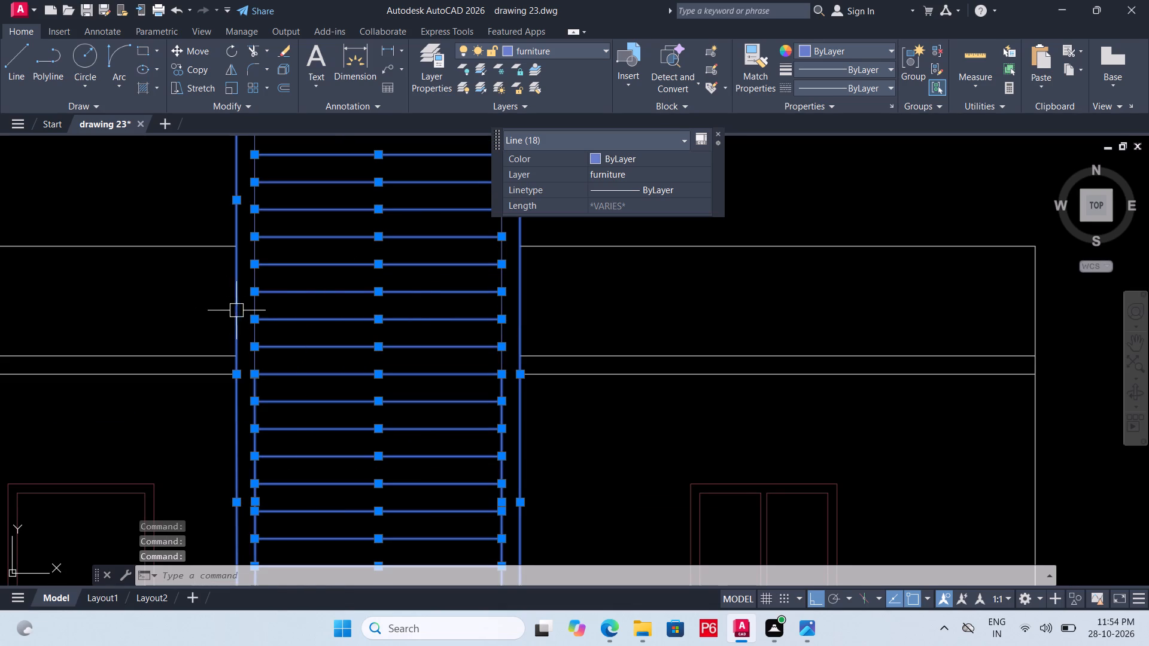
scroll(243, 404, down, 2)
scroll(275, 275, up, 3)
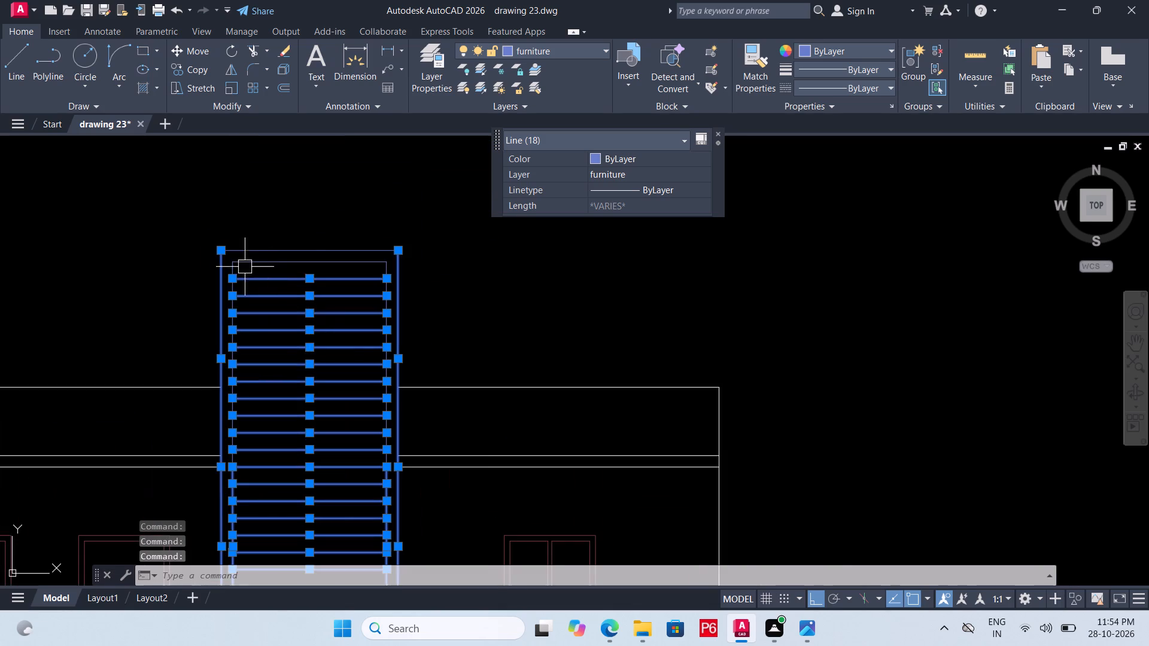
click(202, 275)
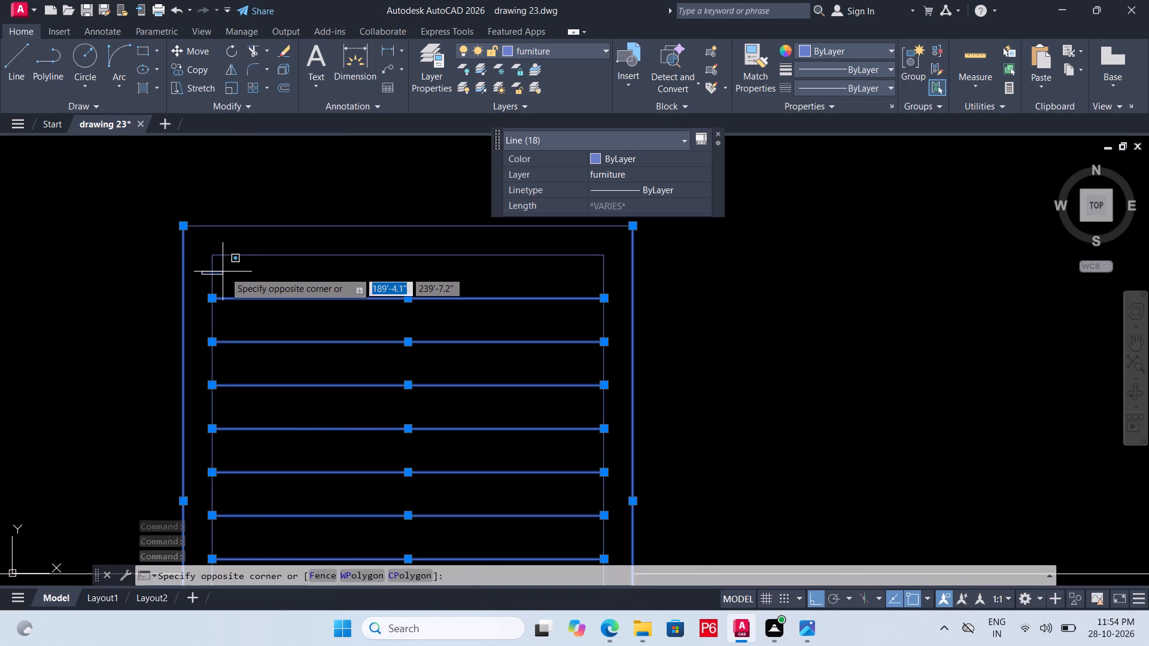
click(216, 275)
click(216, 275)
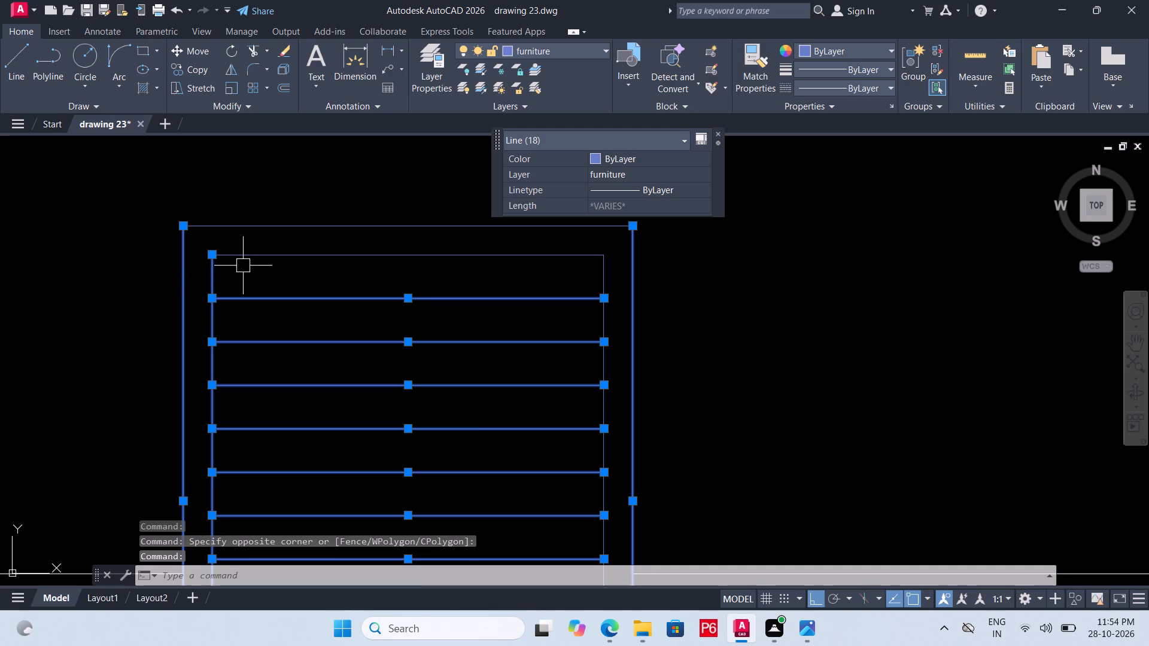
click(595, 269)
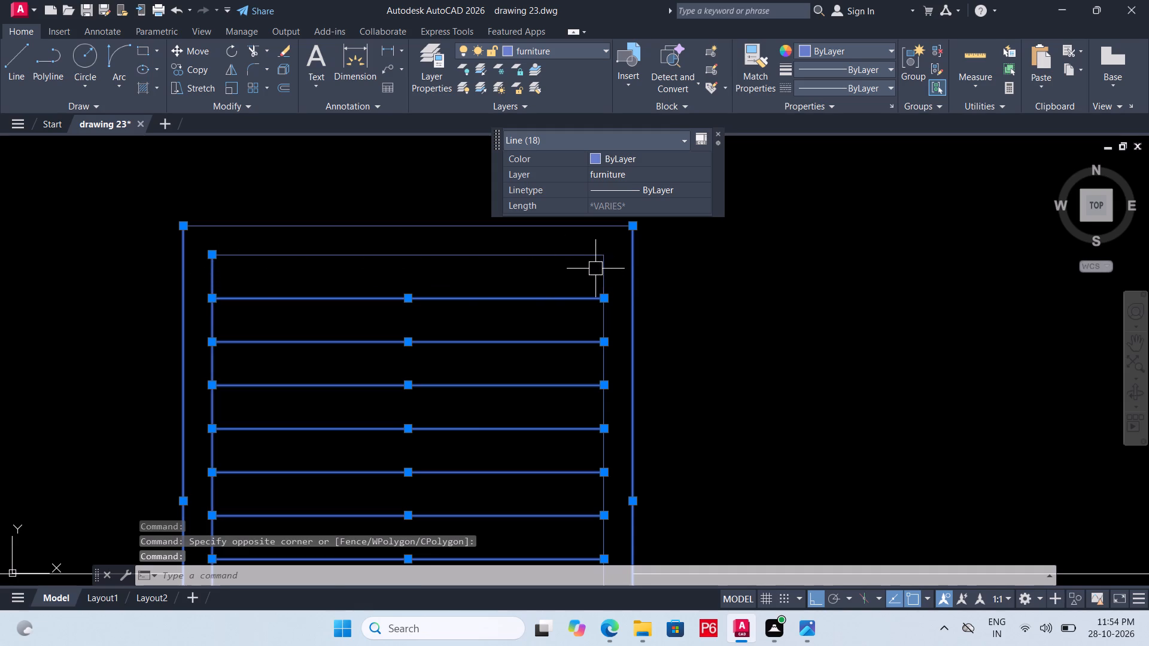
click(608, 270)
click(604, 271)
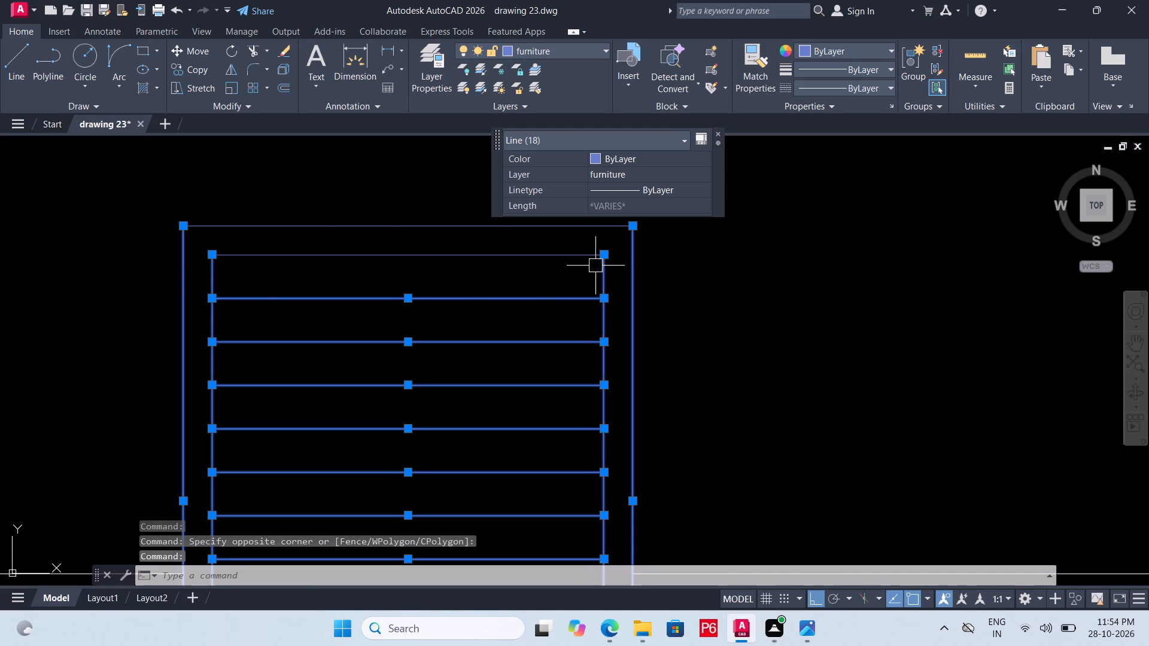
click(579, 259)
click(448, 228)
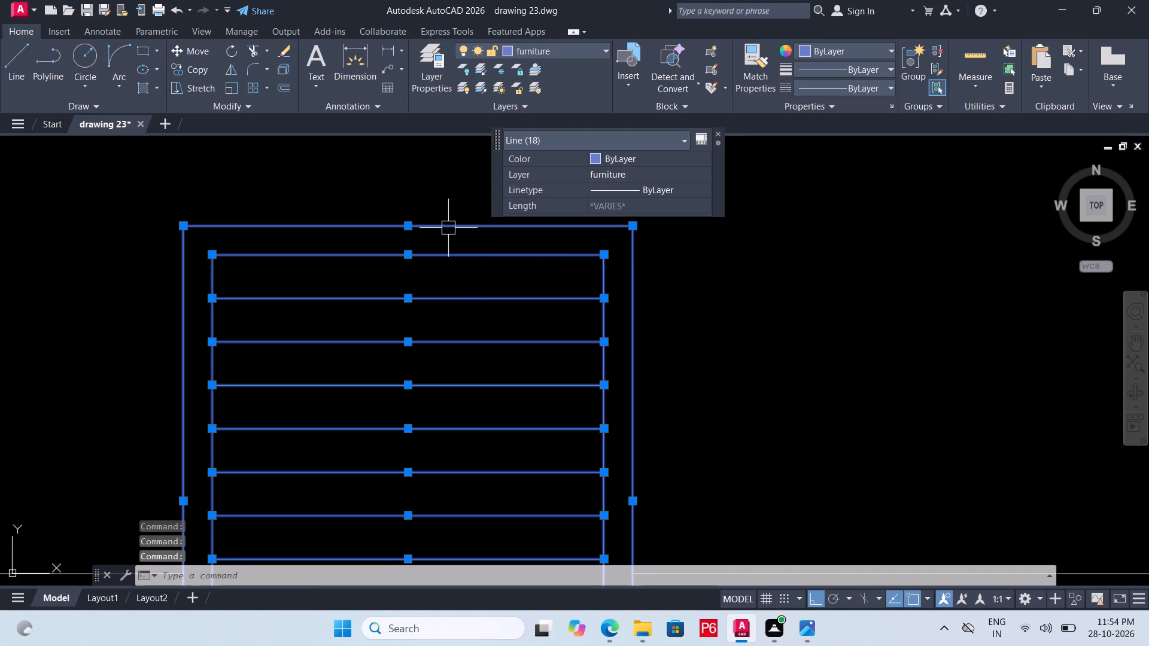
scroll(338, 191, down, 4)
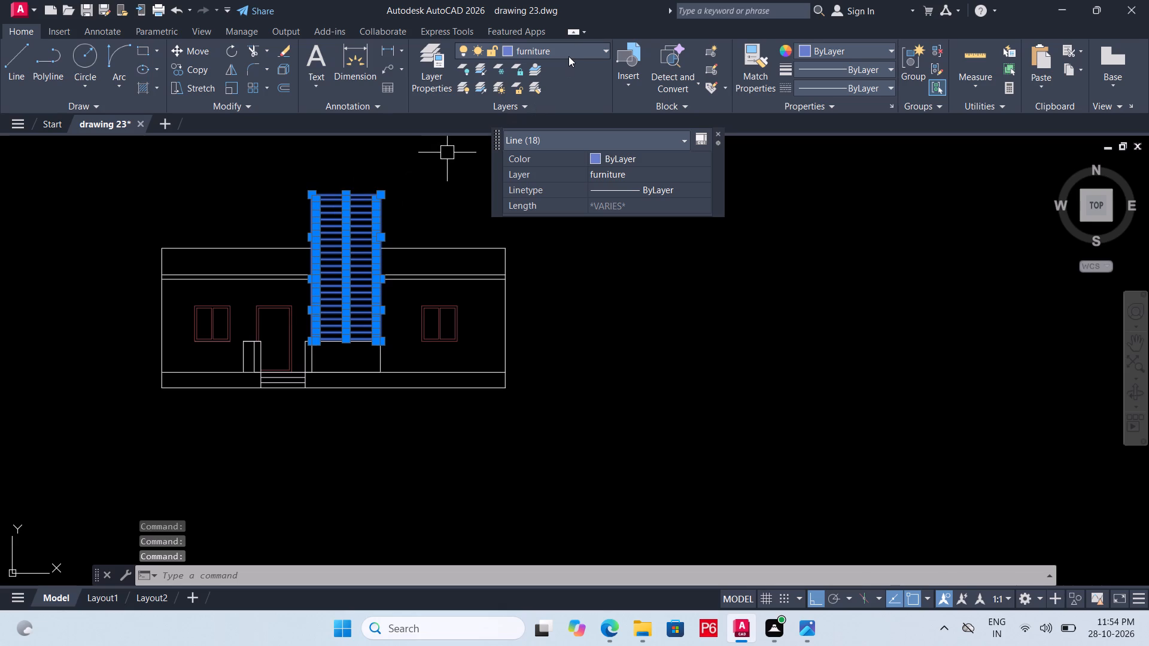
click(569, 56)
click(566, 69)
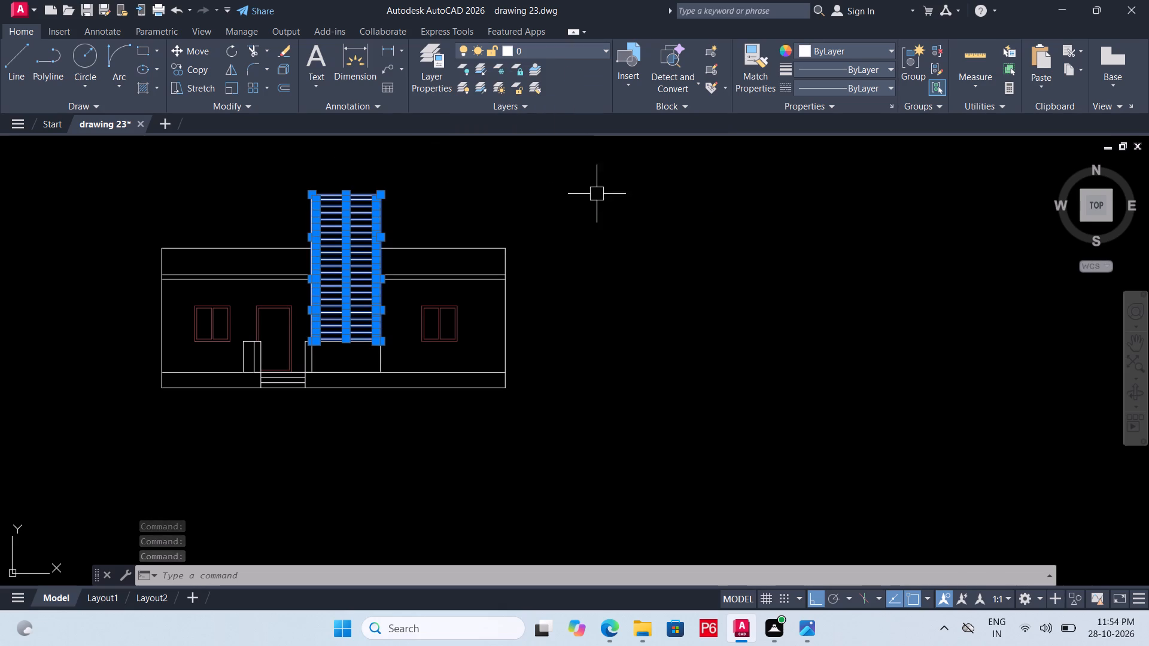
key(Escape)
Save the drawing with the tower lines on layer 0.
key(ctrl+s)
key(ctrl+s)
key(ctrl+s)
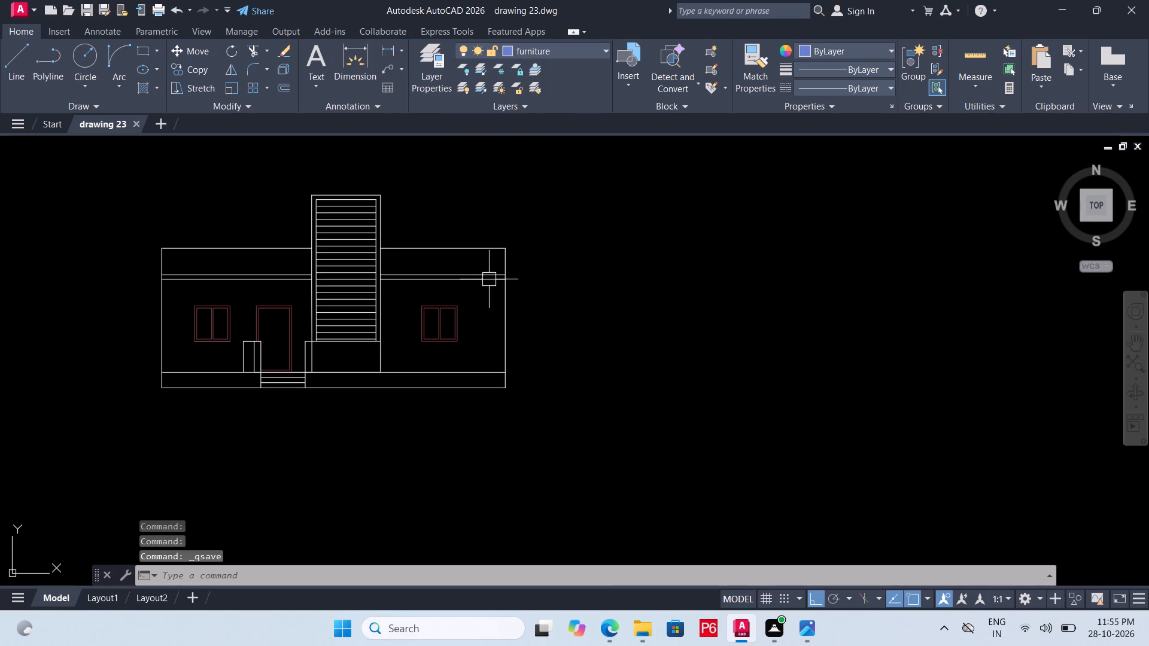
key(ctrl+s)
key(ctrl+s)
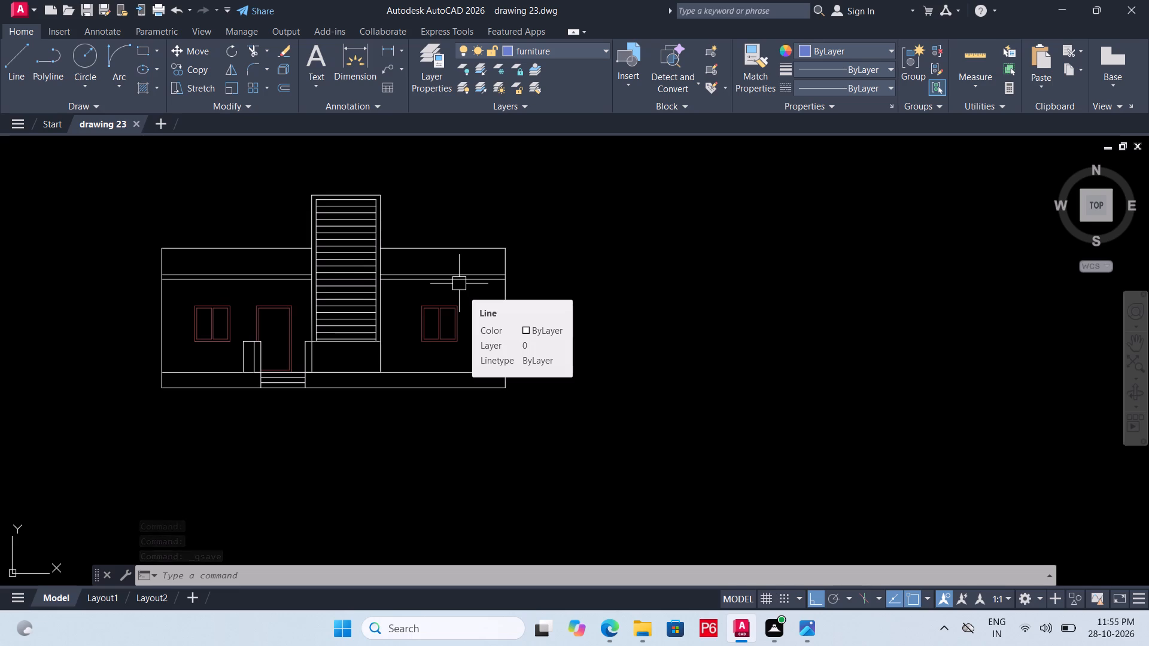
key(Escape)
Delete the parapet's top horizontal lines on both sides of the tower.
scroll(304, 266, up, 2)
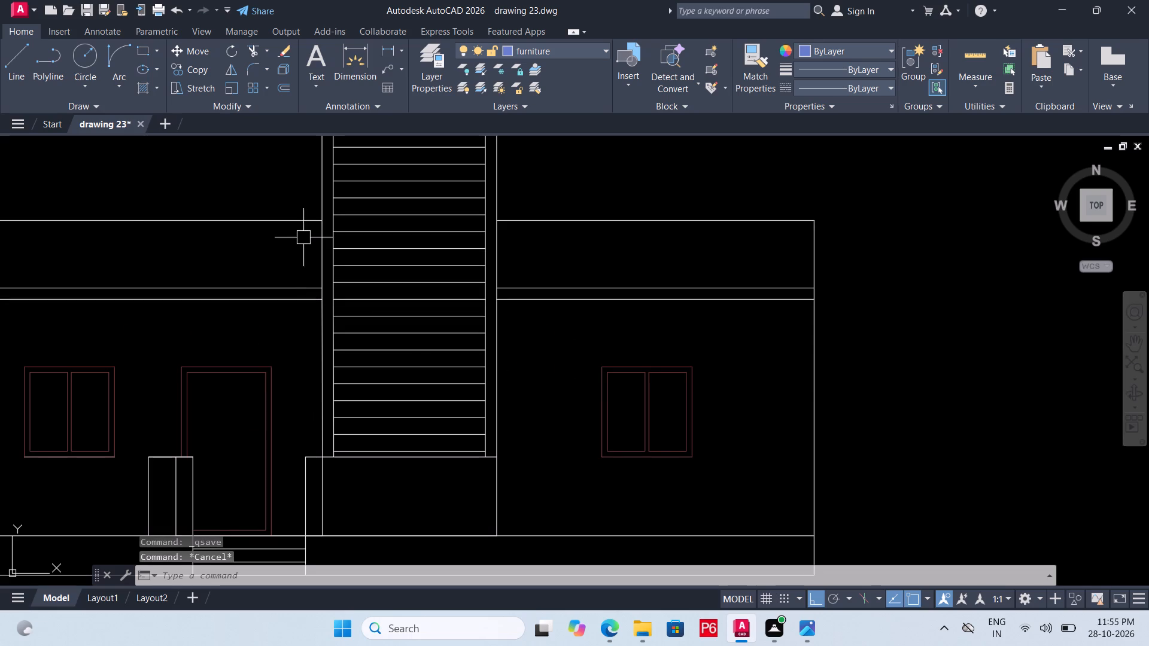
click(307, 224)
key(Delete)
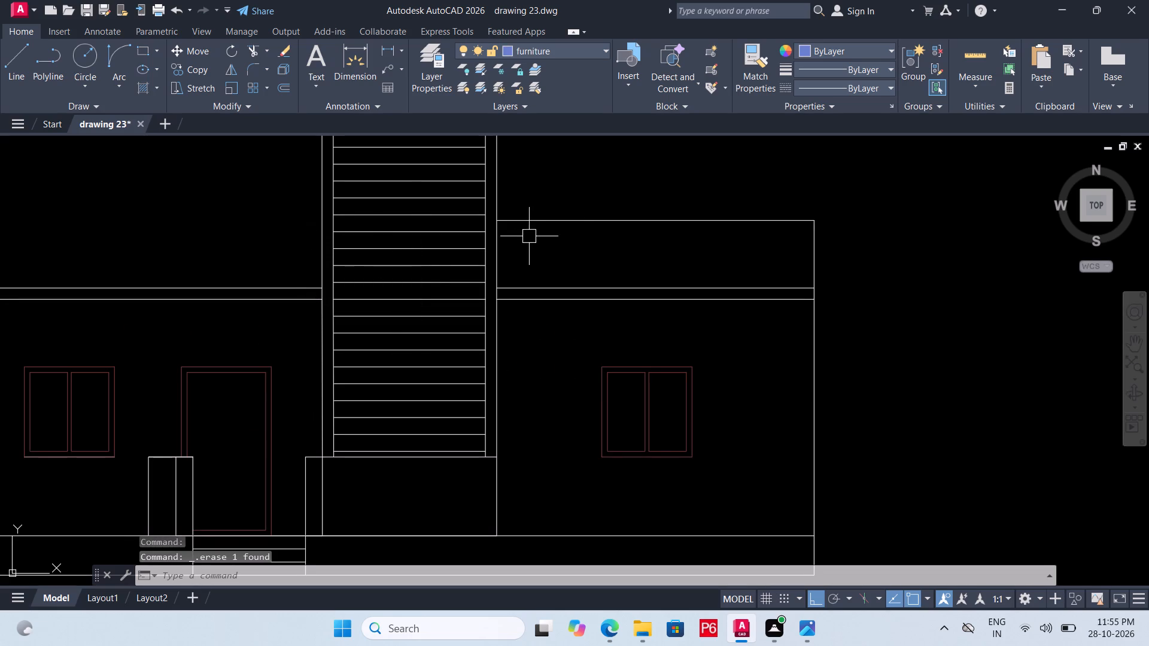
click(589, 224)
key(Delete)
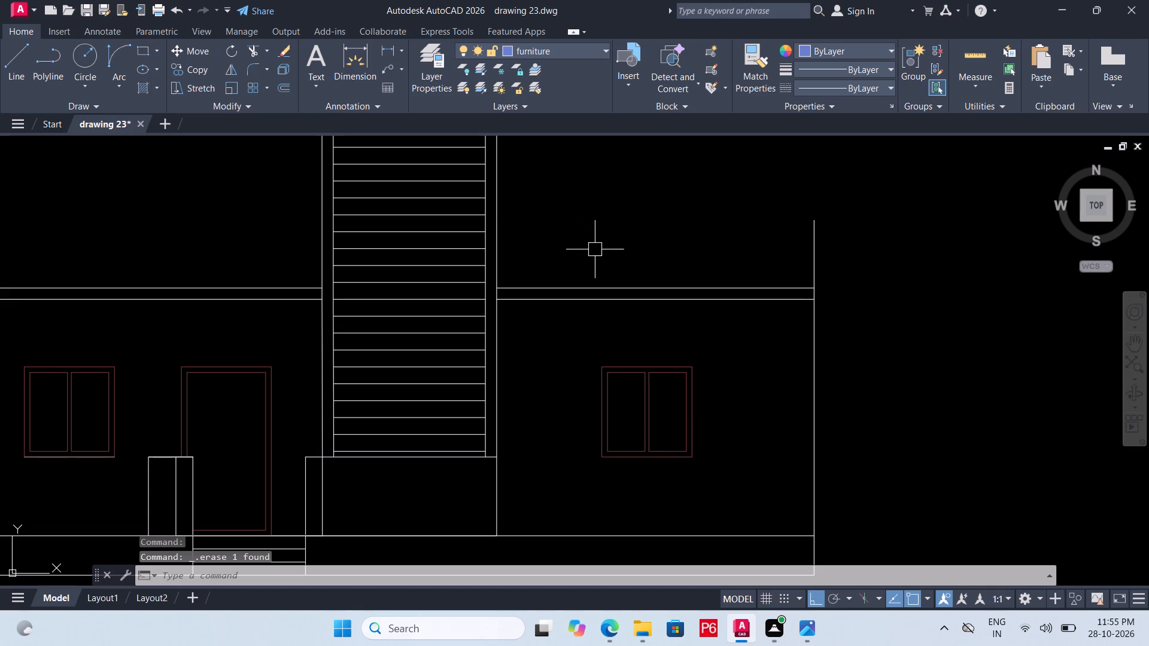
Offset the upper roof slab line 4' upward on both sides of the tower to form new parapet top lines.
click(597, 291)
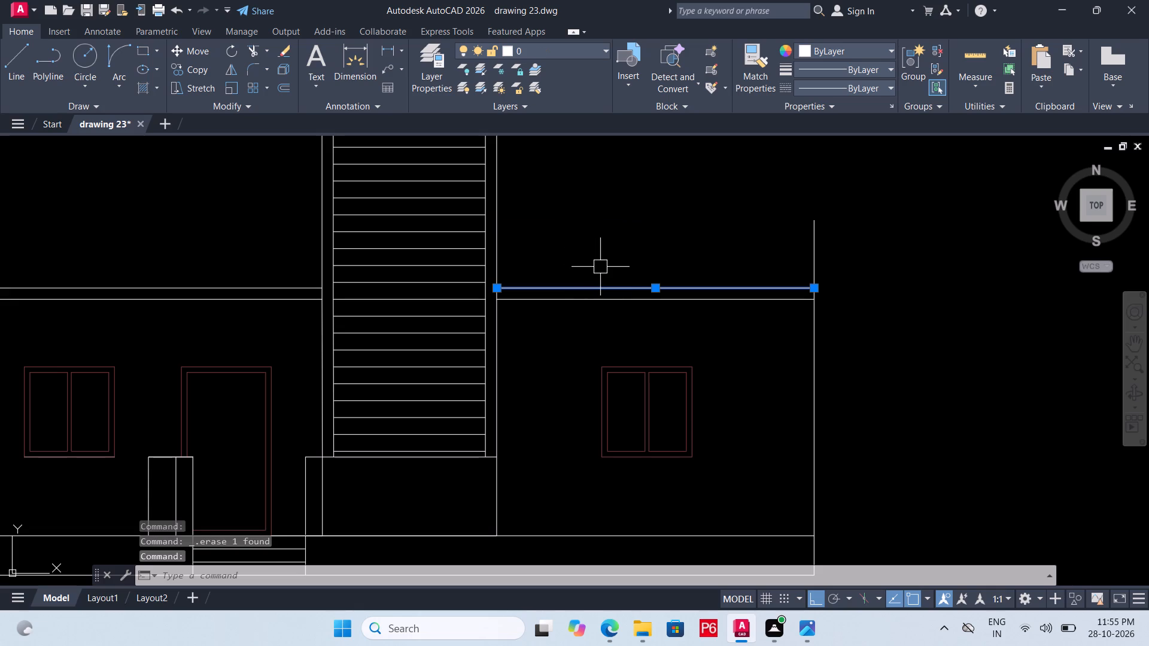
key(p)
key(BackSpace)
key(o)
key(Return)
text(4')
key(Return)
click(625, 214)
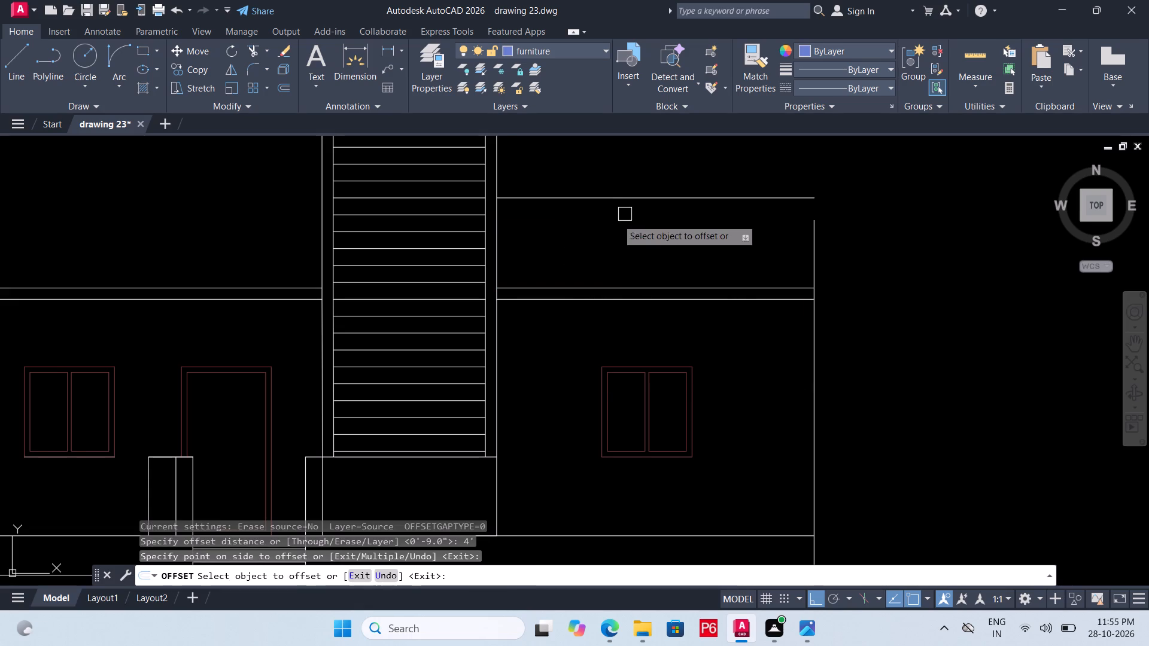
scroll(599, 254, down, 1)
click(358, 273)
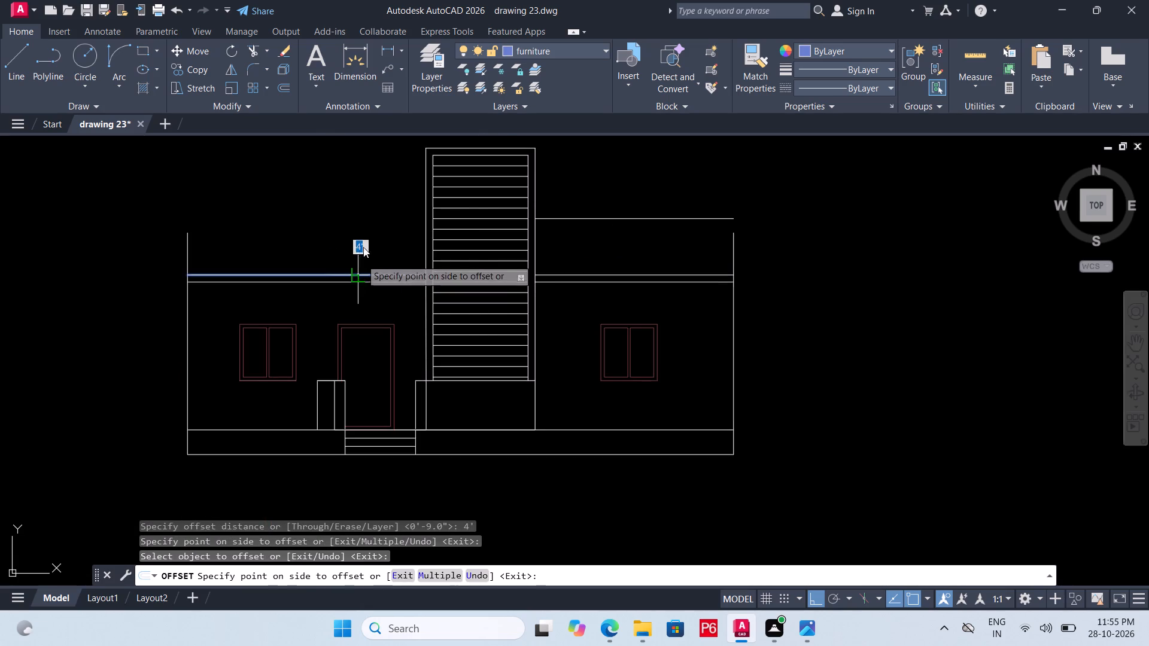
click(363, 247)
Save the drawing with the new parapet top lines.
key(ctrl+s)
key(ctrl+s)
key(ctrl+s)
key(ctrl+s)
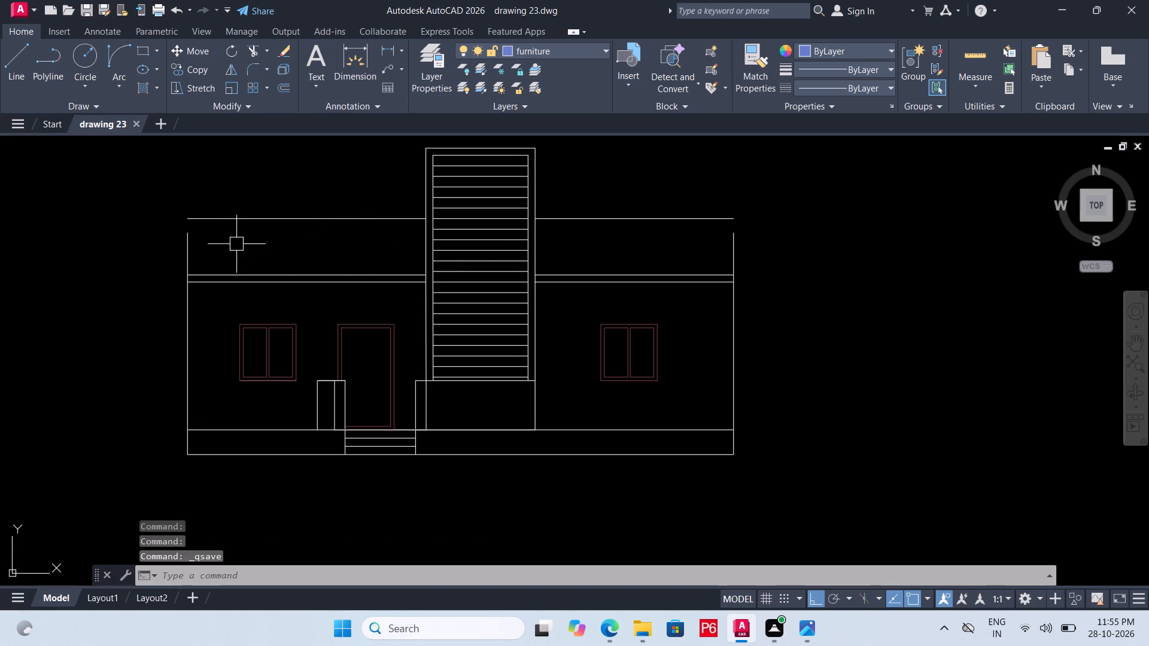
Fillet the parapet top lines with the outer wall lines at radius 0 to close both upper corners of the elevation.
key(f)
key(space)
click(187, 251)
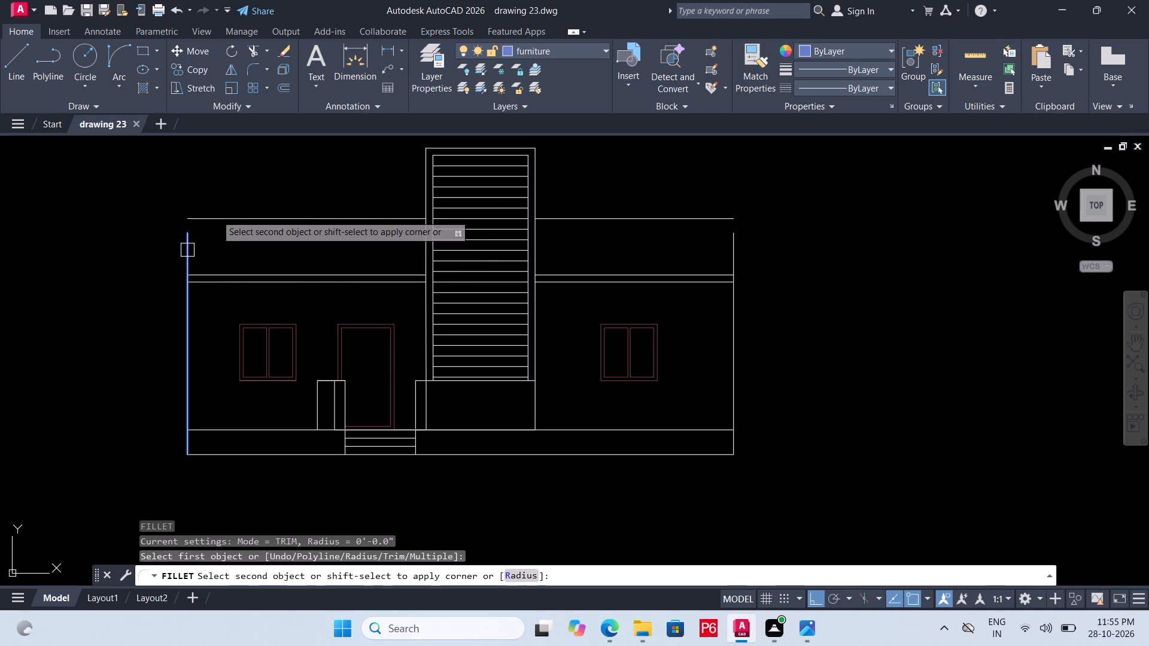
click(216, 215)
key(space)
drag(571, 222, 579, 223)
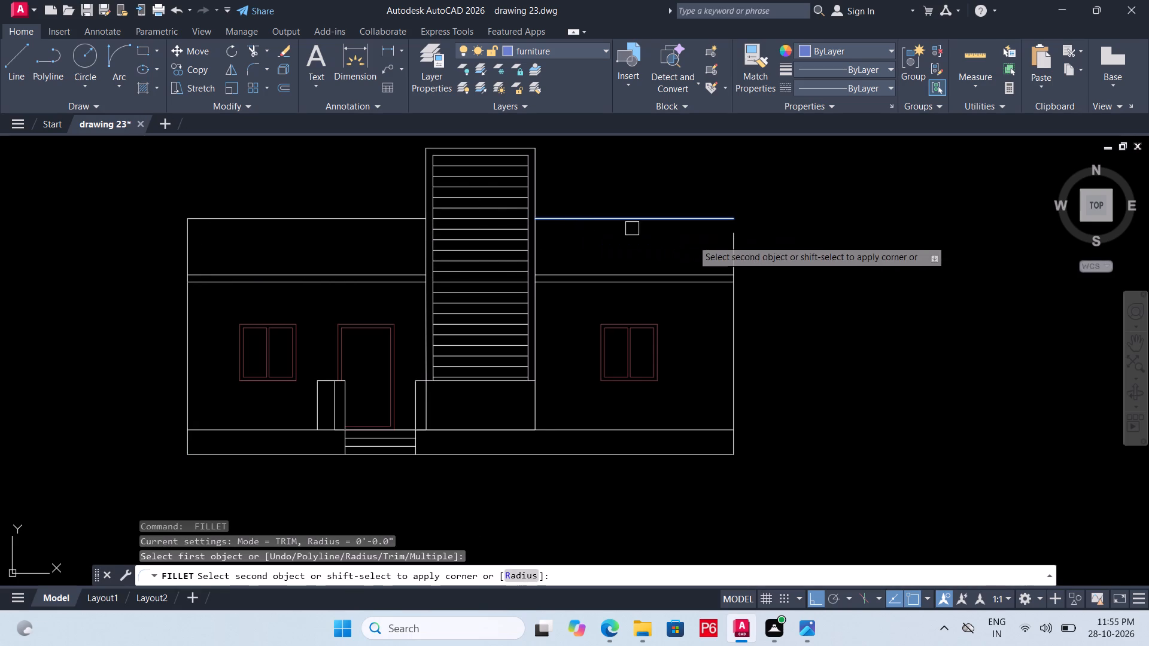
click(740, 243)
Save the drawing with the closed parapet corners.
key(ctrl+s)
key(ctrl+s)
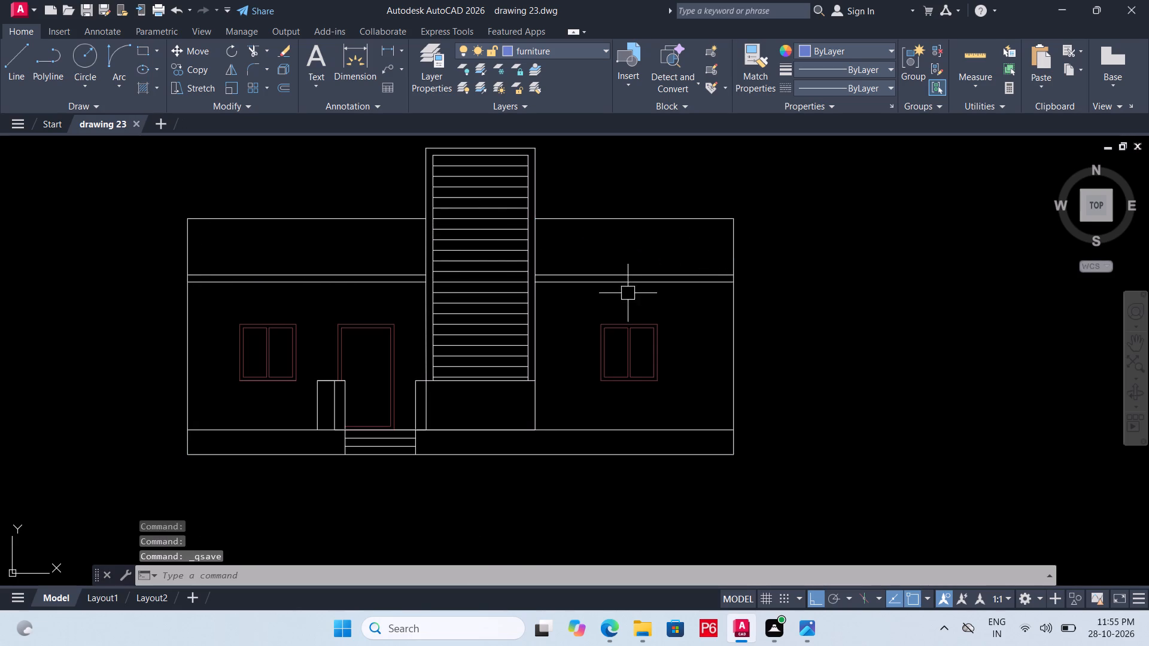
key(ctrl+s)
key(ctrl+s)
key(ctrl+s)
key(ctrl+s)
key(ctrl+s)
key(ctrl+s)
key(ctrl+s)
key(ctrl+s)
Trim the overhanging left ends of the three lowest horizontal tower lines back to the tower's inner left vertical line.
scroll(530, 359, down, 1)
scroll(503, 365, up, 2)
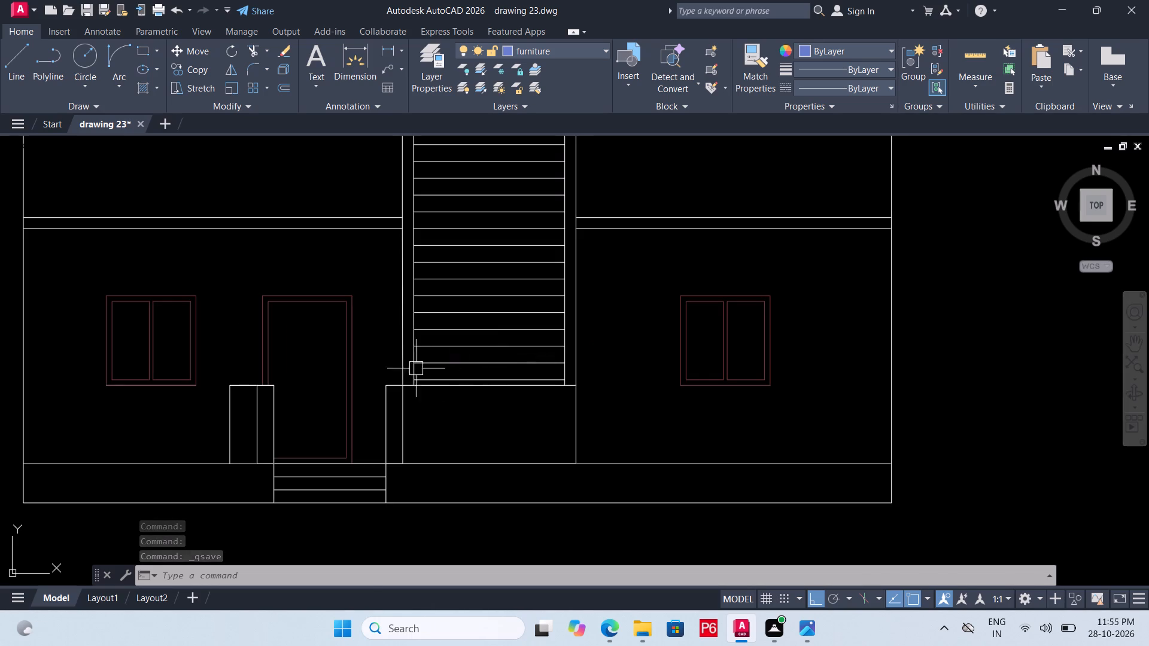
scroll(409, 363, up, 2)
scroll(393, 443, down, 1)
scroll(403, 435, up, 2)
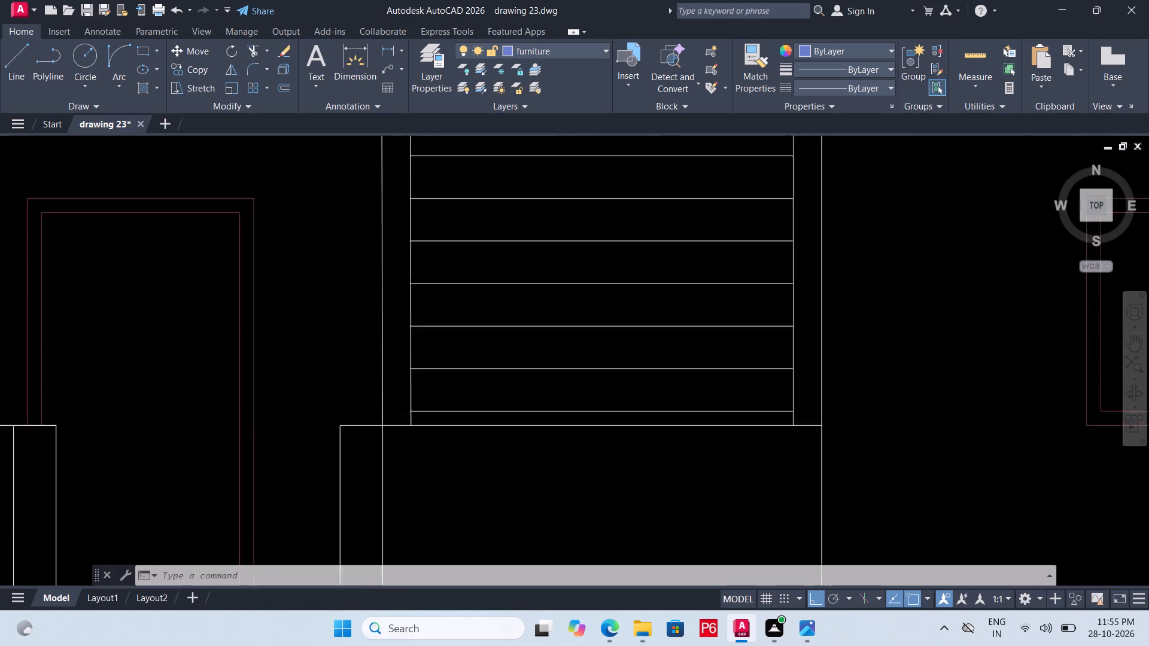
scroll(403, 435, up, 5)
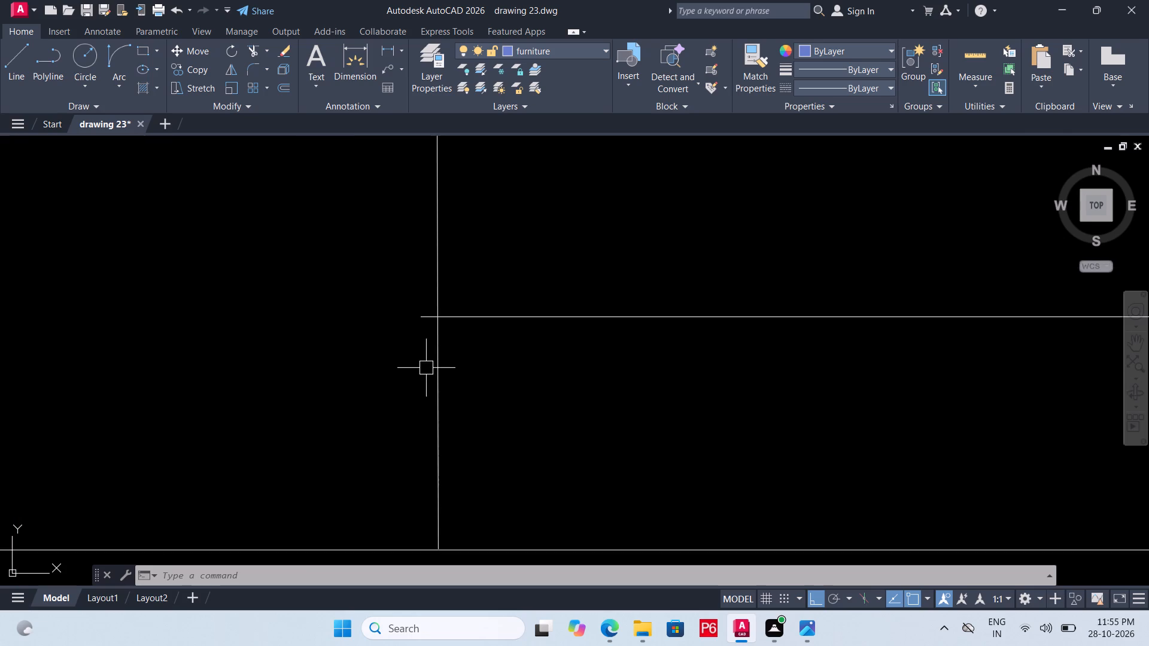
text(TR)
key(space)
click(427, 319)
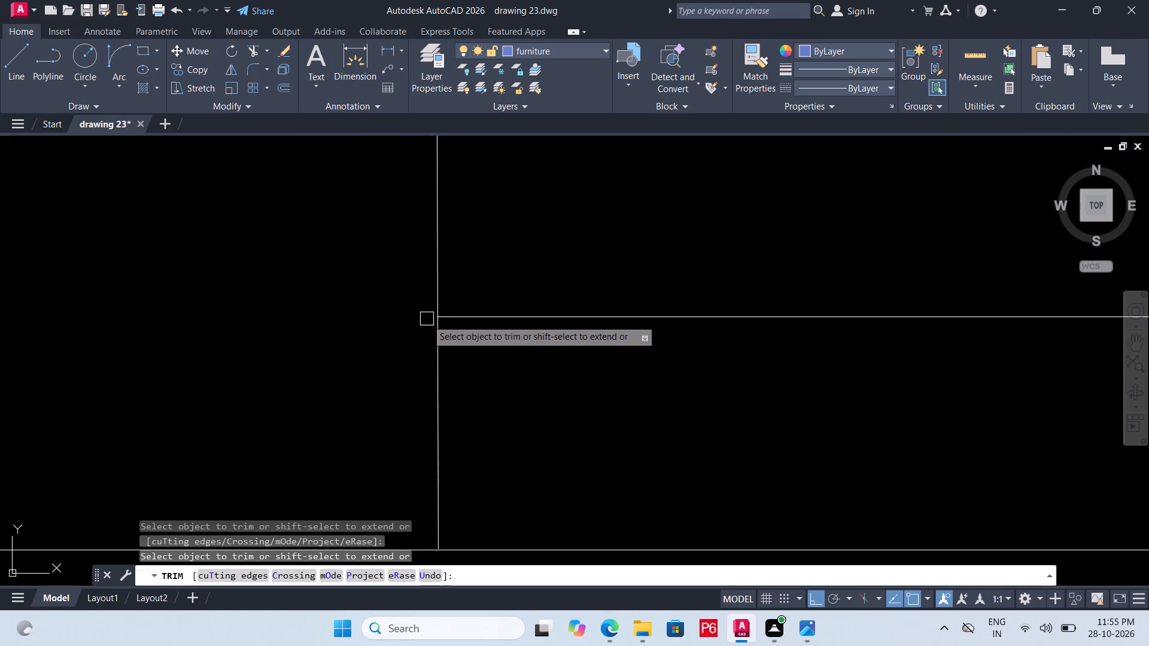
scroll(424, 432, down, 4)
scroll(428, 322, up, 4)
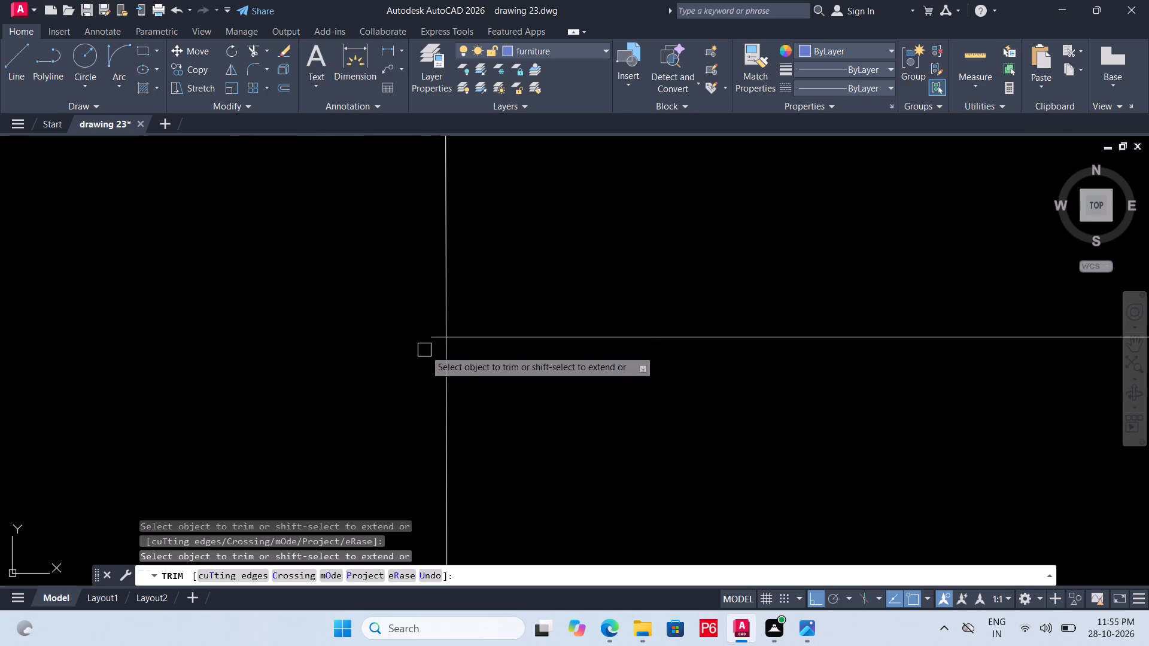
click(431, 341)
scroll(411, 454, down, 4)
scroll(417, 302, up, 2)
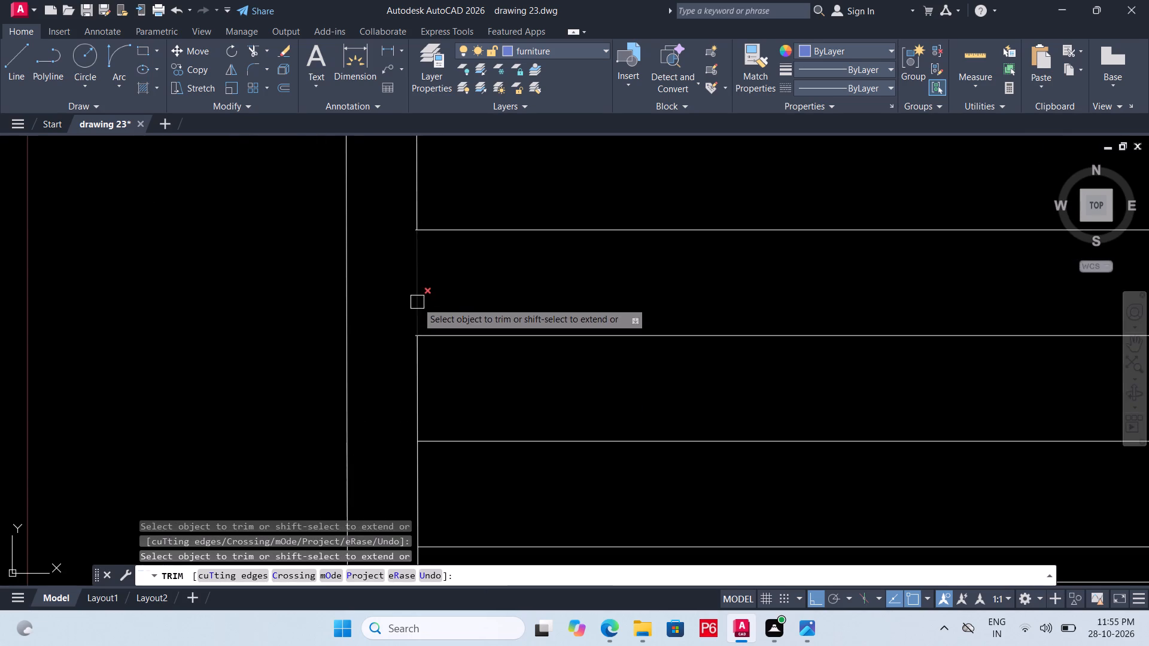
scroll(415, 348, up, 1)
click(403, 411)
Trim the overhanging left ends of the next three horizontal tower lines upward at the inner left vertical line.
scroll(391, 434, down, 1)
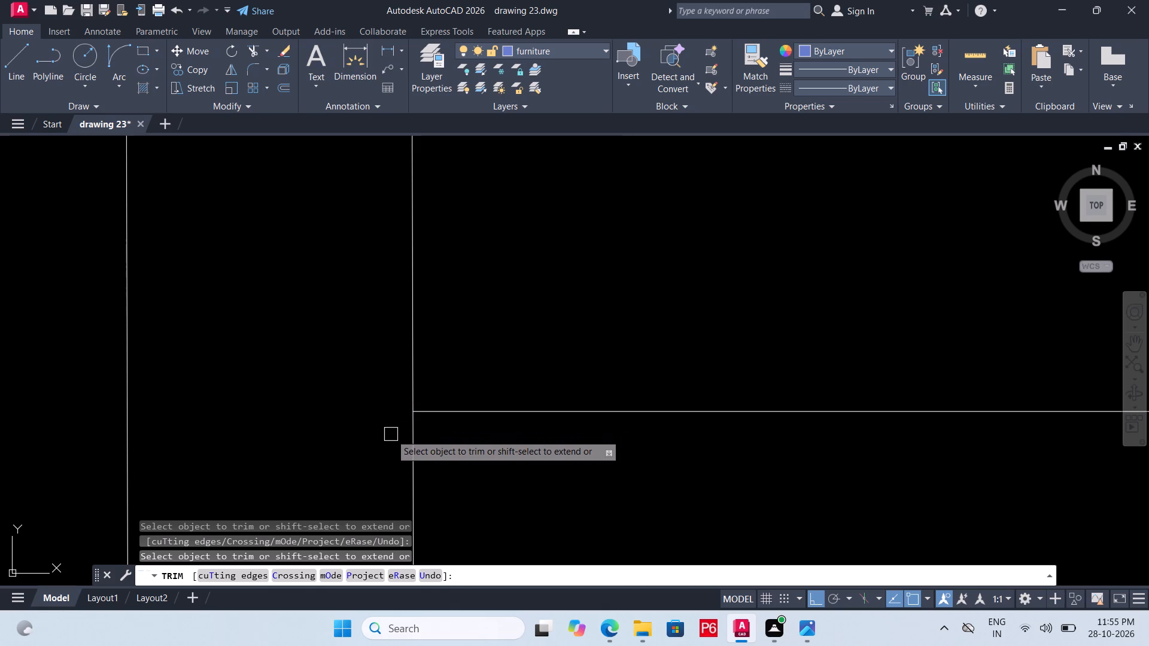
scroll(390, 438, down, 2)
scroll(394, 324, up, 2)
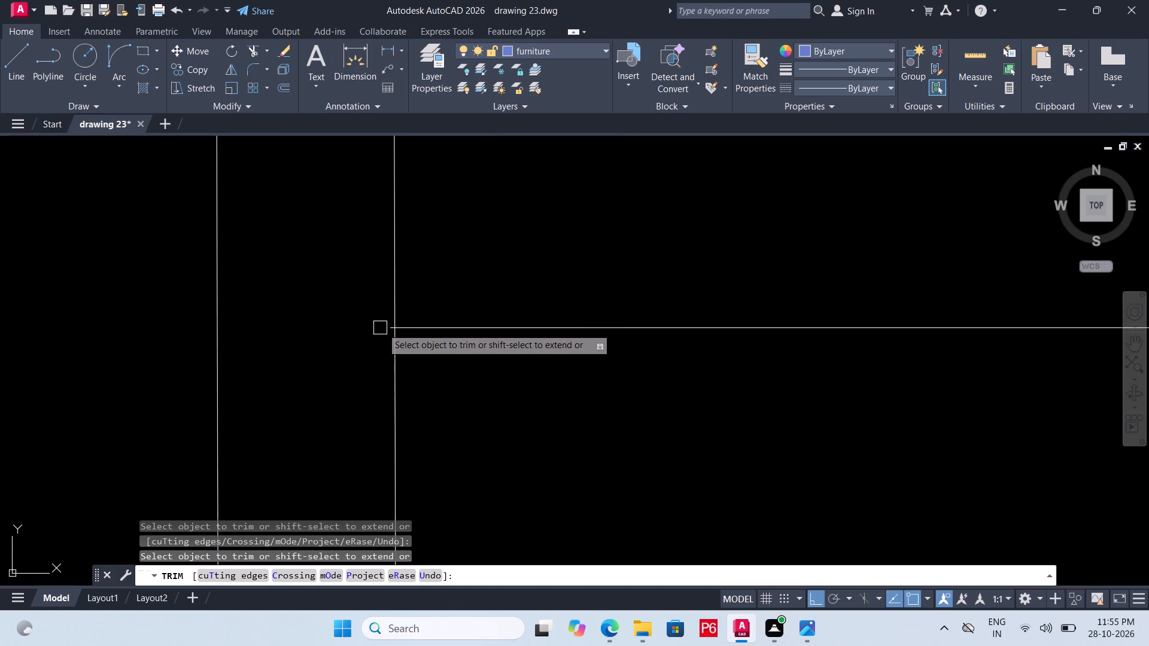
click(385, 326)
scroll(380, 434, down, 3)
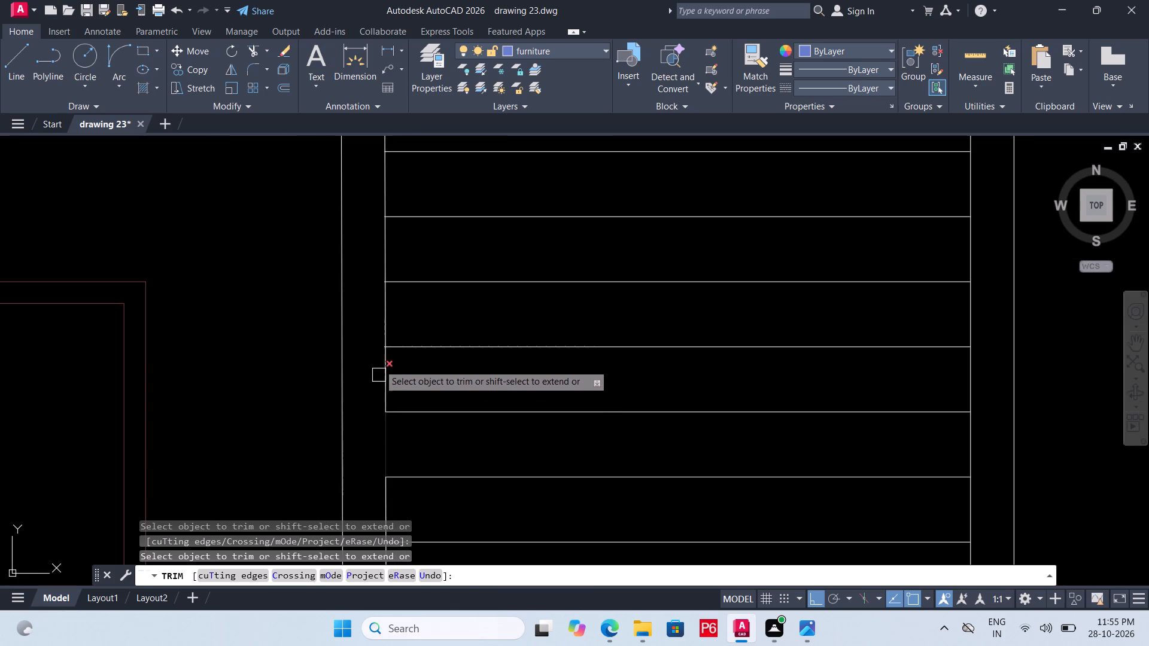
scroll(381, 355, up, 4)
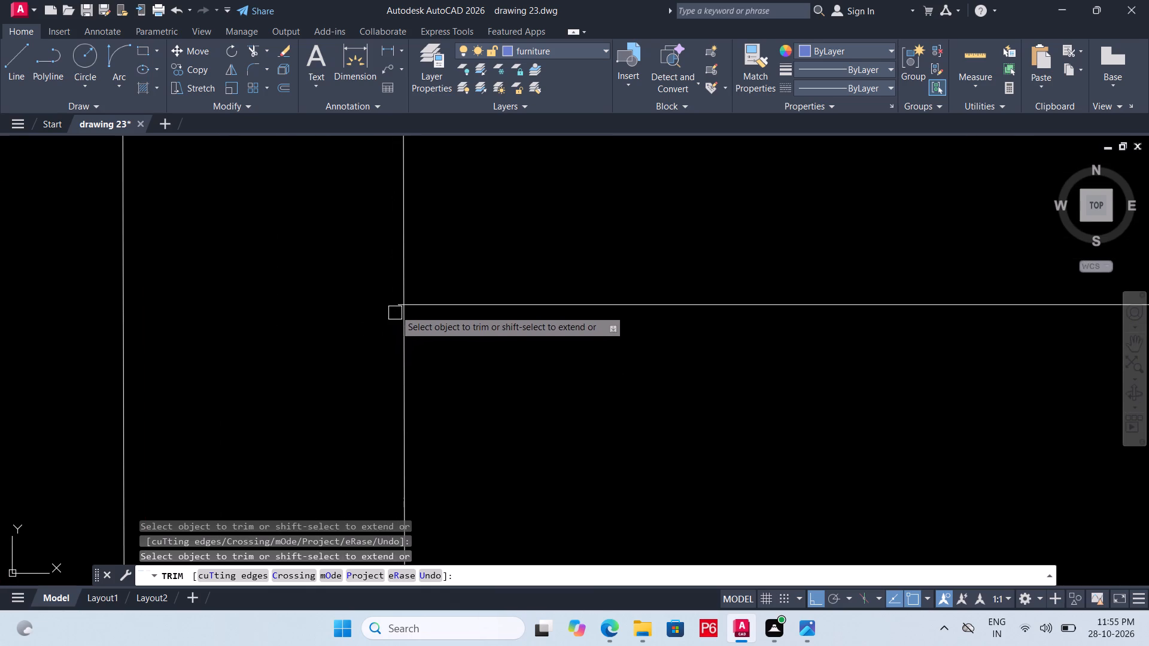
click(393, 305)
scroll(373, 384, down, 4)
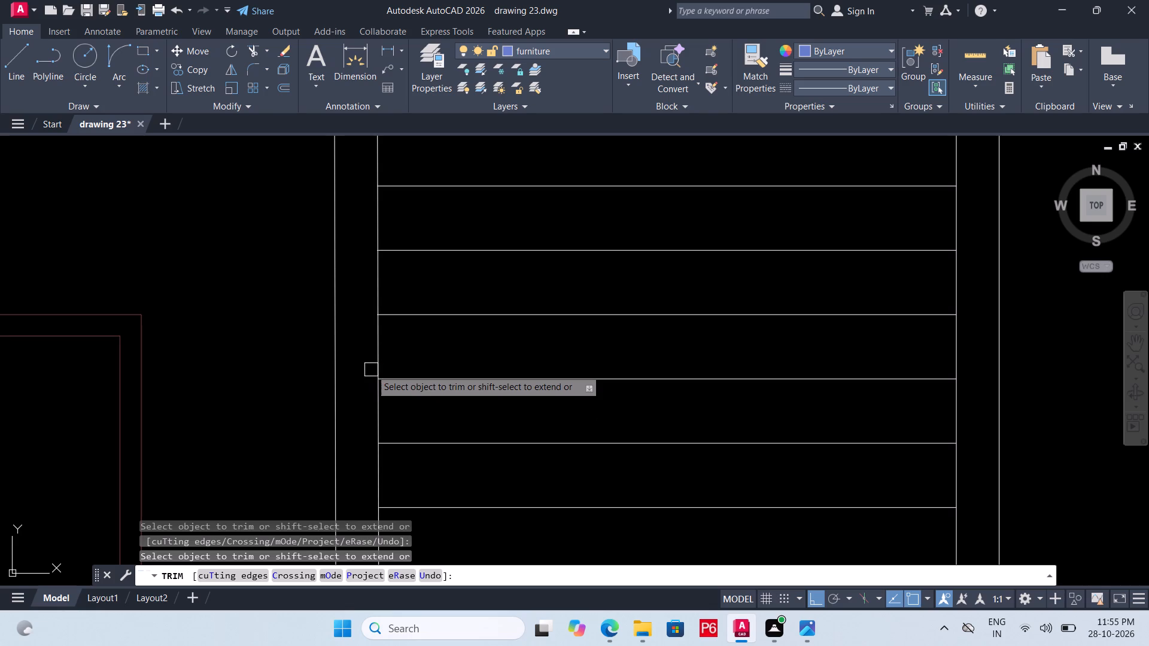
scroll(371, 339, up, 3)
scroll(378, 281, up, 4)
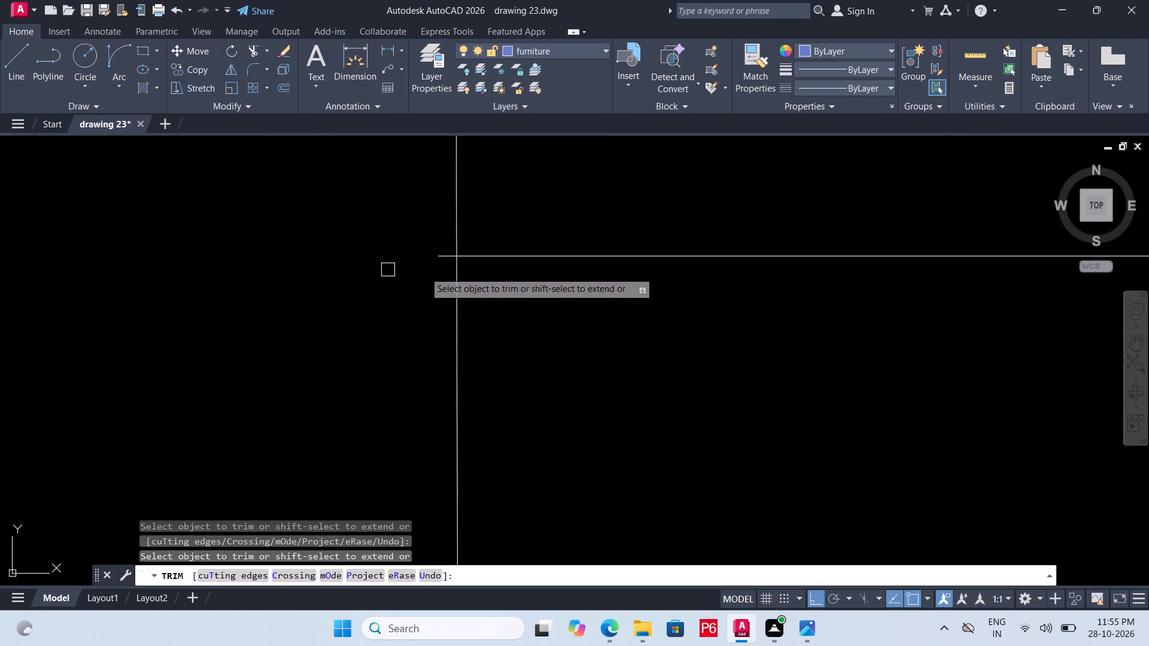
click(443, 257)
Trim the left overhangs of the following three horizontal tower lines upward at the inner left vertical line.
scroll(367, 343, down, 7)
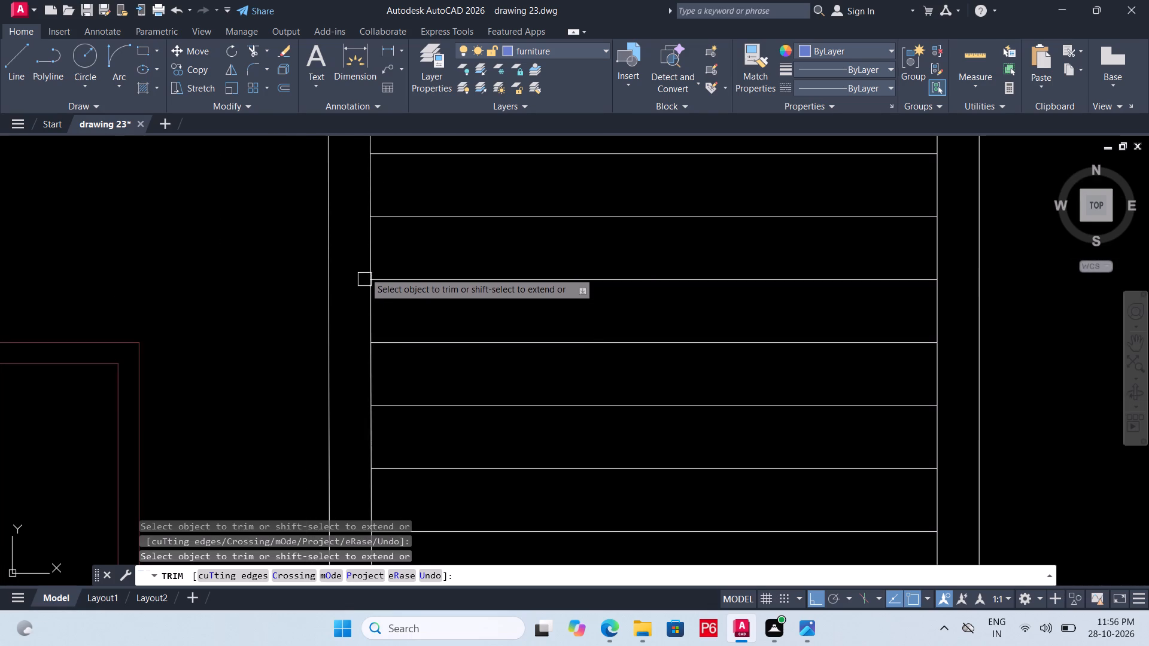
scroll(364, 272, up, 4)
click(386, 322)
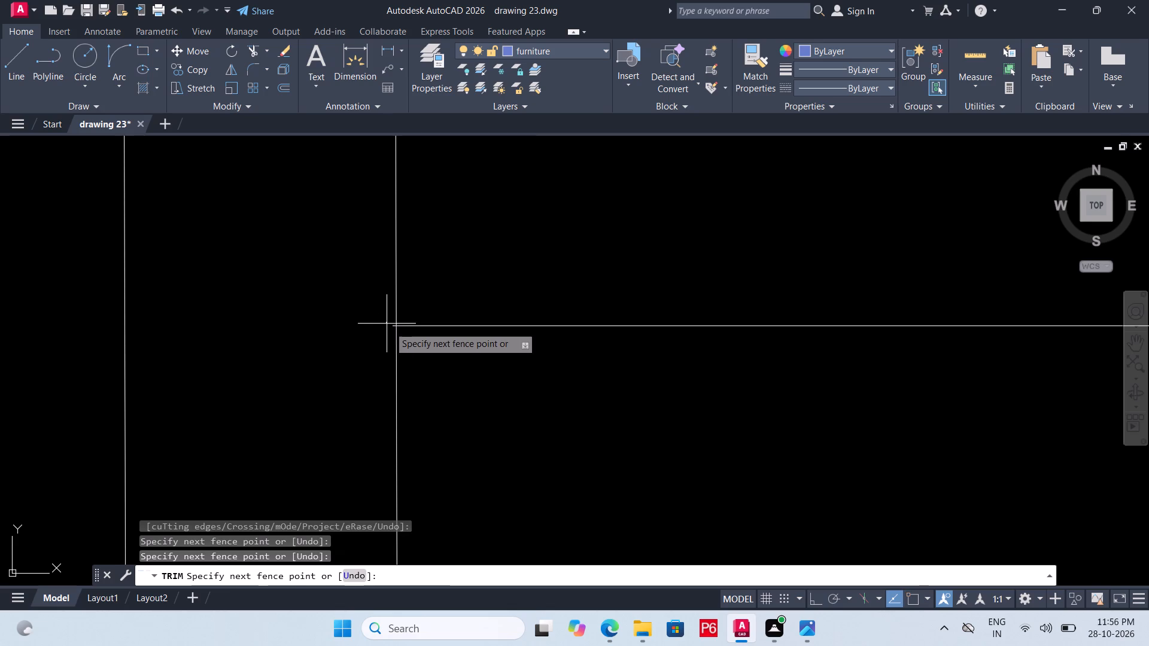
click(391, 330)
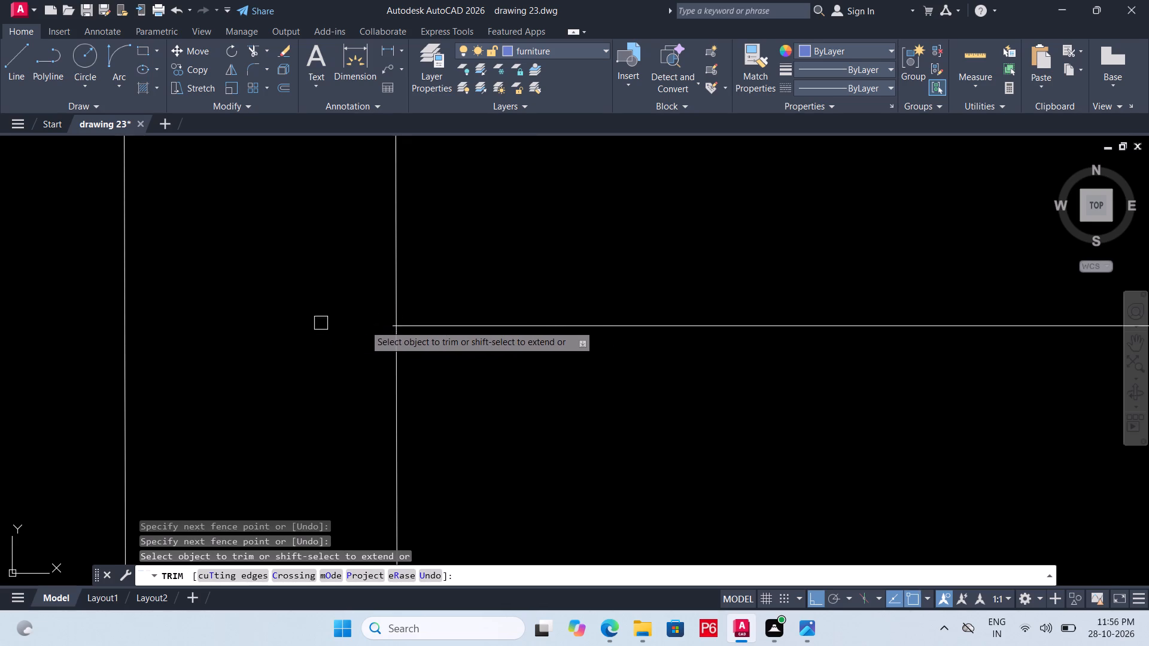
scroll(378, 321, up, 2)
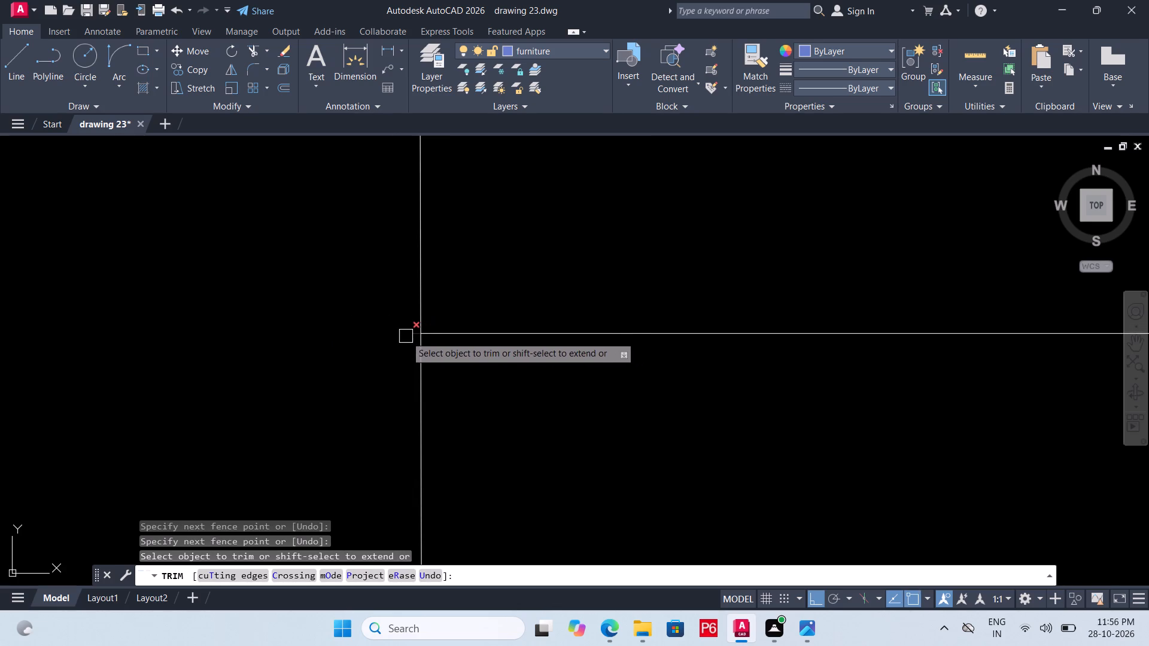
click(406, 336)
scroll(354, 360, down, 5)
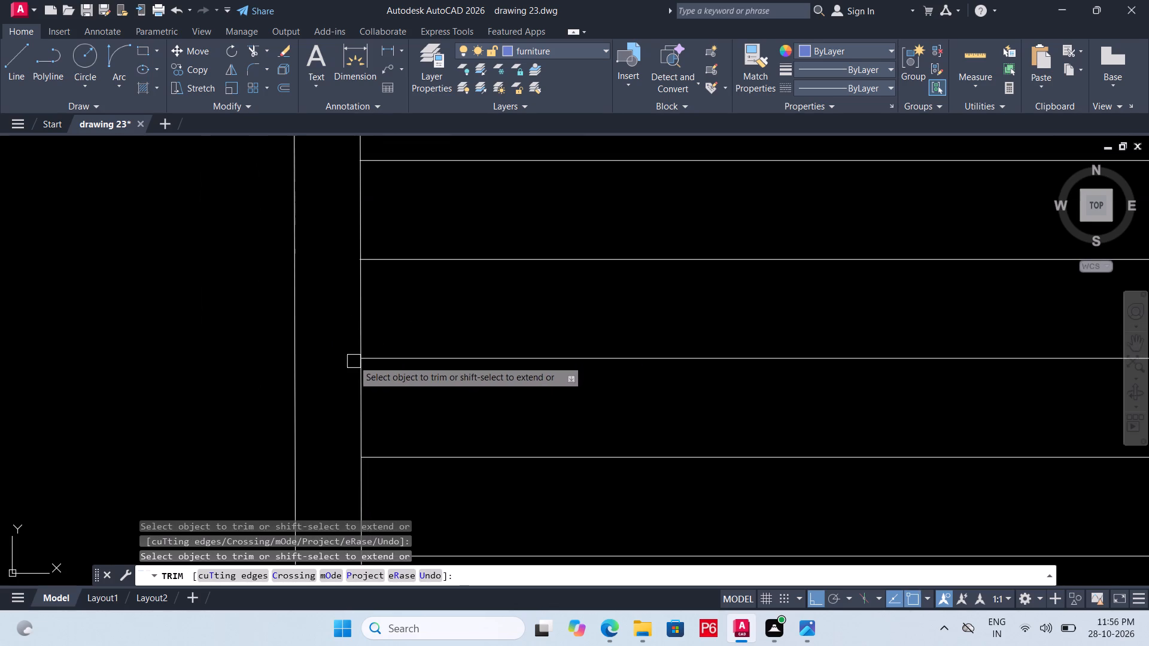
scroll(360, 265, up, 6)
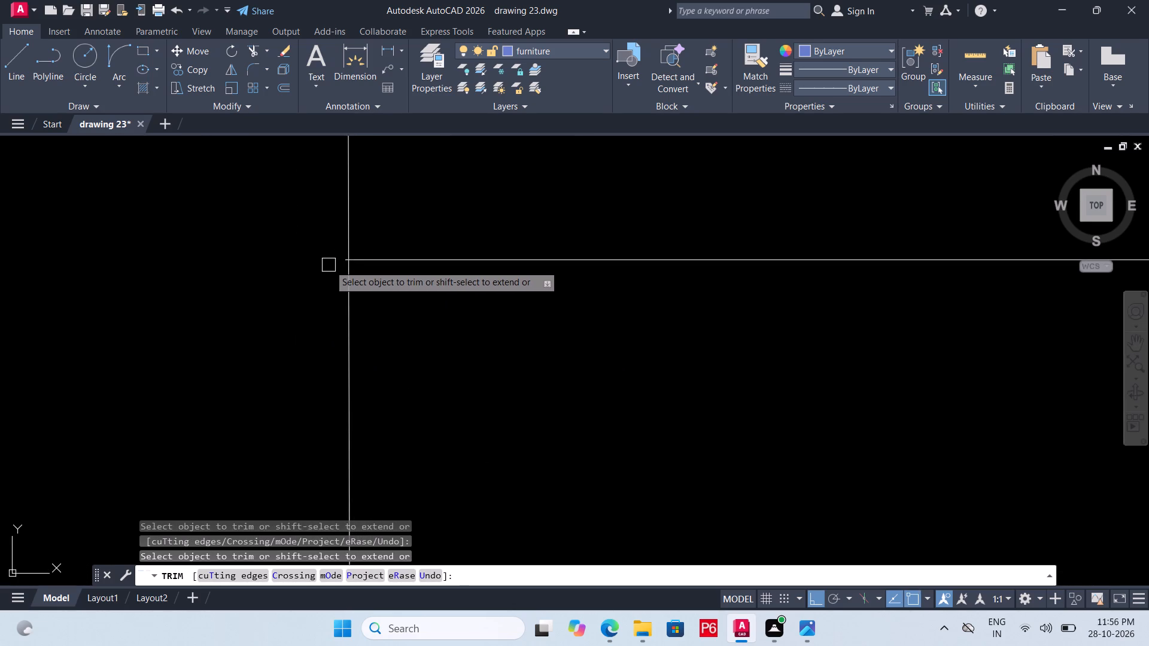
scroll(329, 265, up, 1)
click(389, 245)
scroll(296, 333, down, 2)
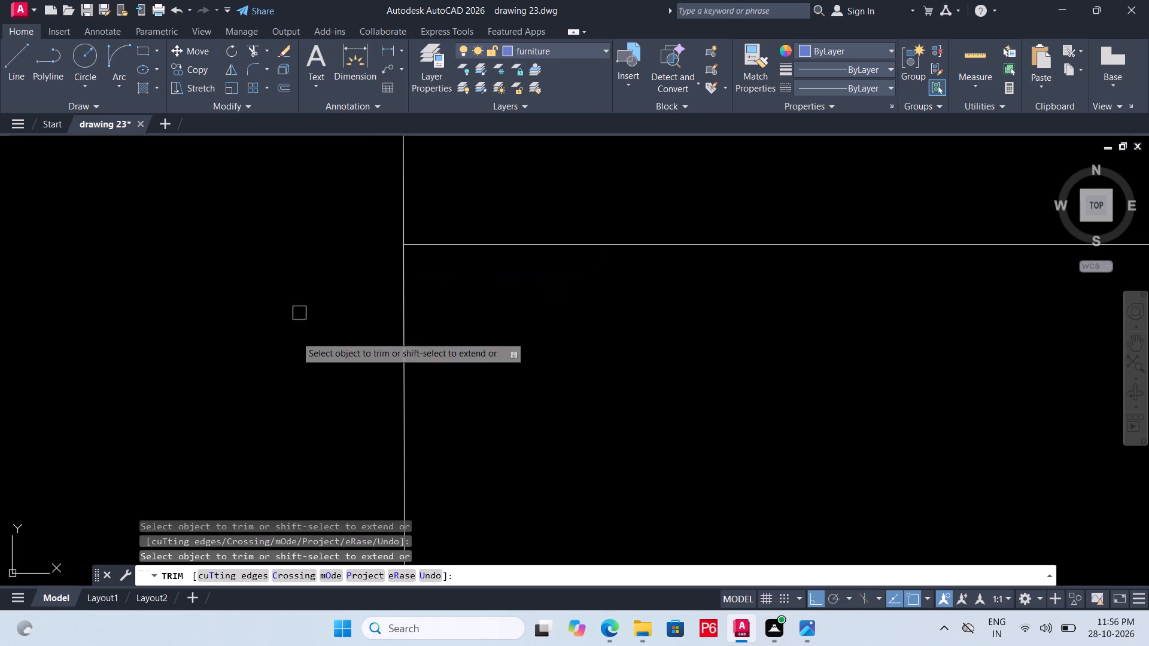
scroll(296, 354, down, 8)
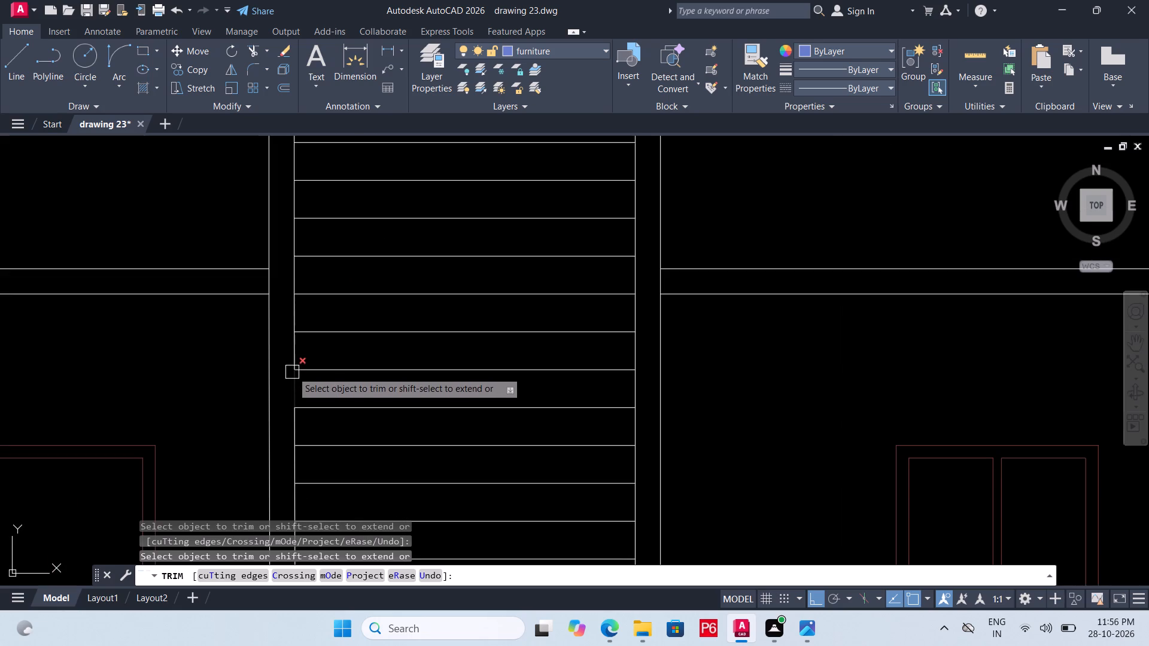
scroll(296, 335, up, 5)
scroll(248, 301, up, 4)
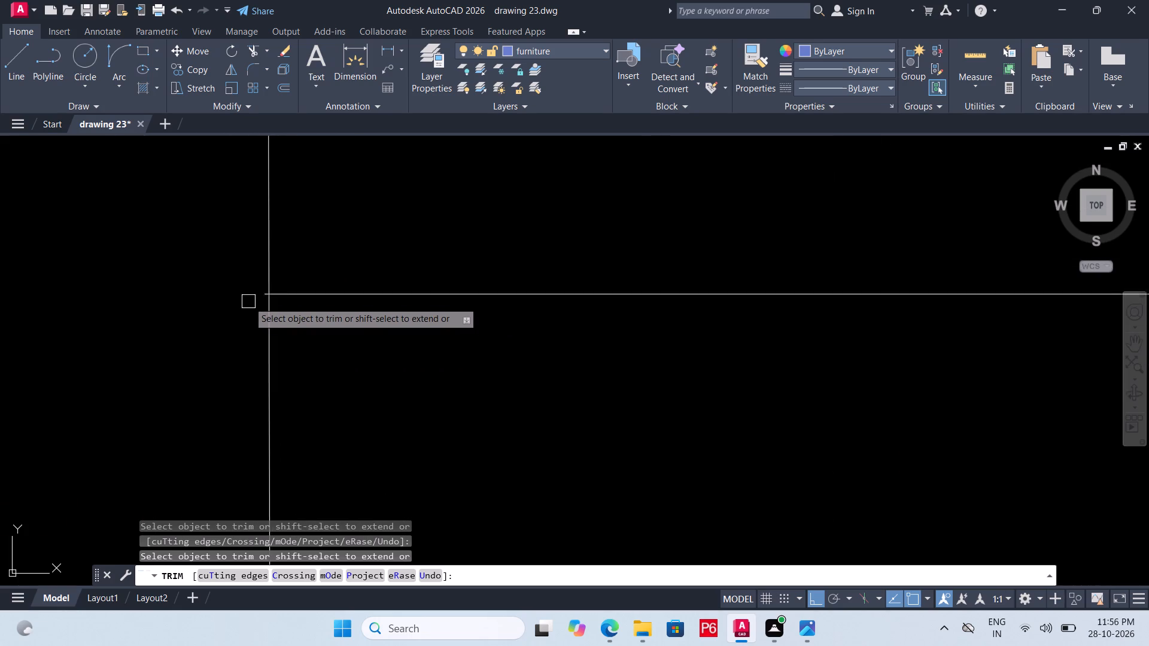
click(268, 290)
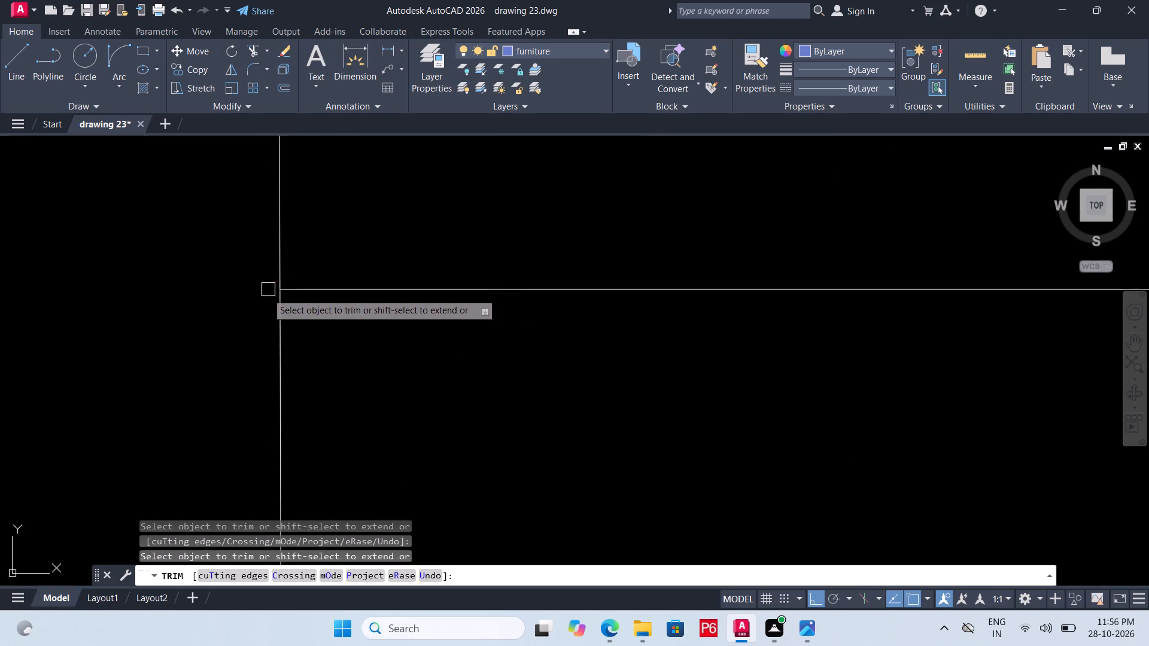
Inspect the remaining tower line ends and the whole front elevation for leftover overhangs.
scroll(271, 368, down, 7)
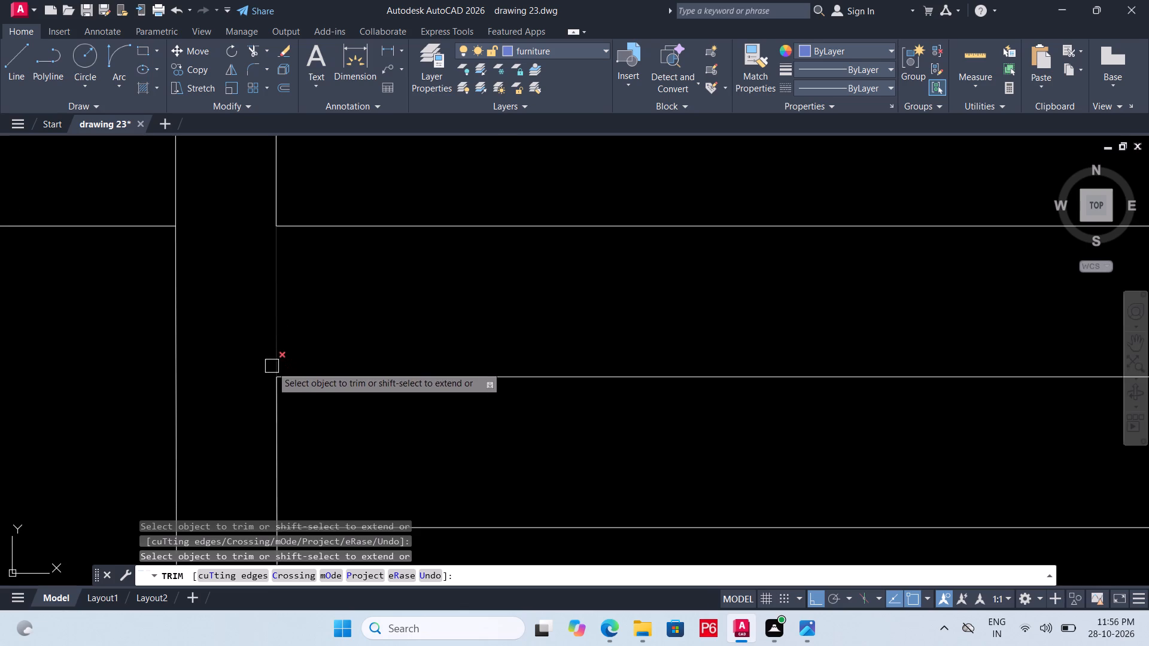
scroll(272, 282, up, 6)
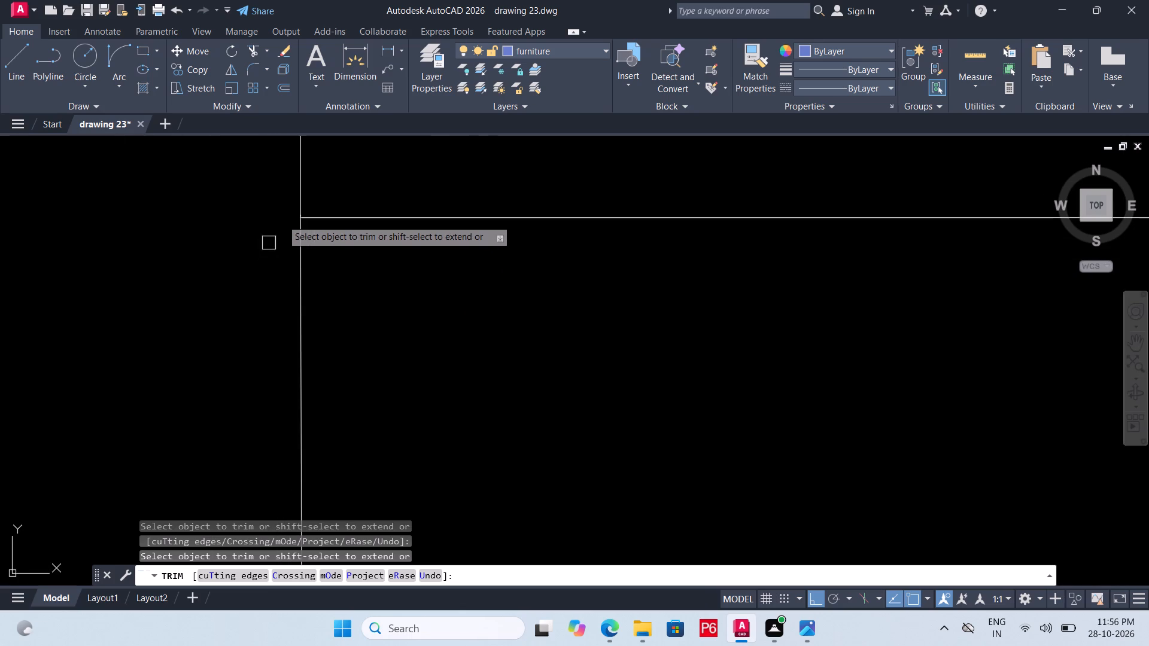
scroll(284, 216, up, 4)
scroll(314, 310, down, 3)
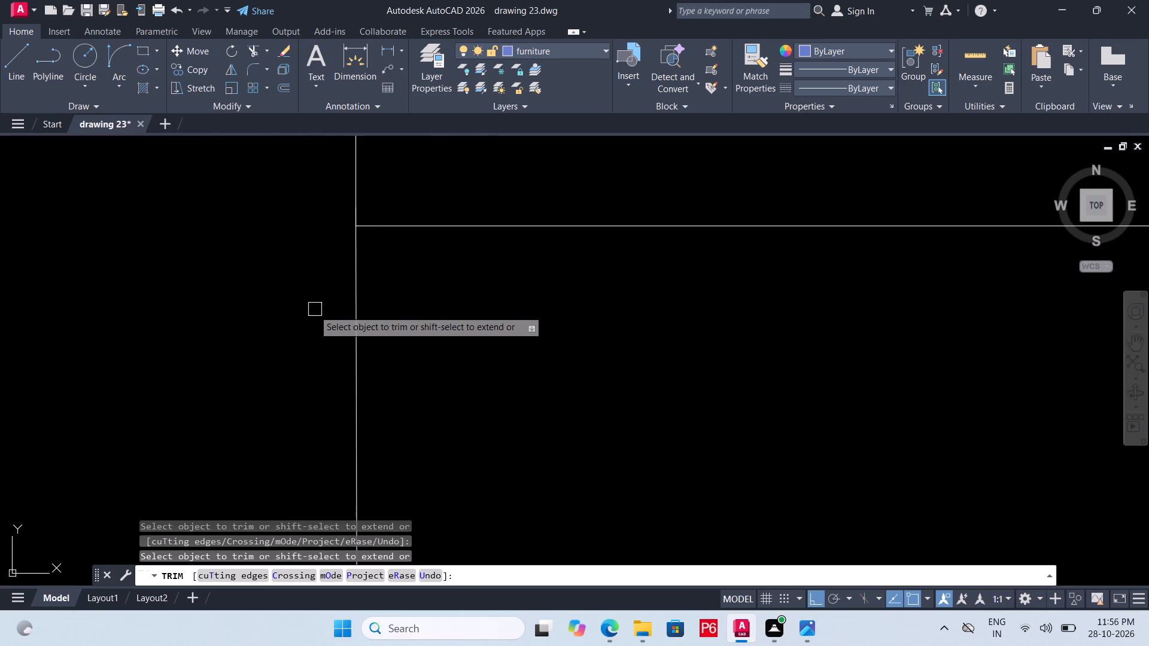
scroll(296, 335, down, 8)
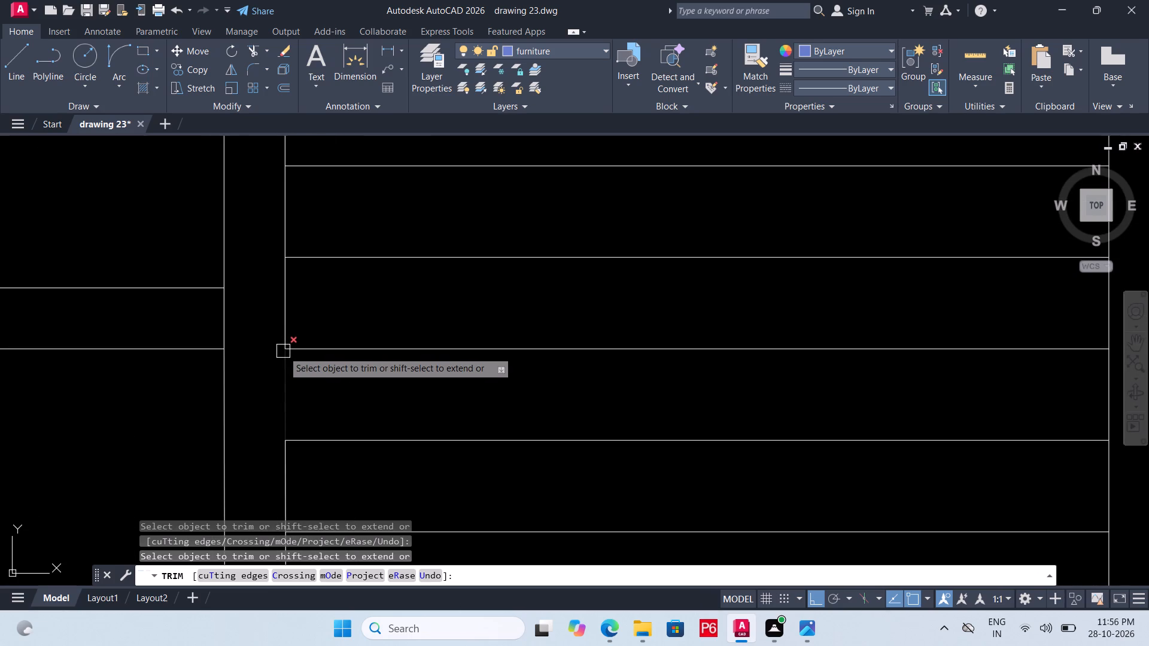
scroll(283, 351, down, 5)
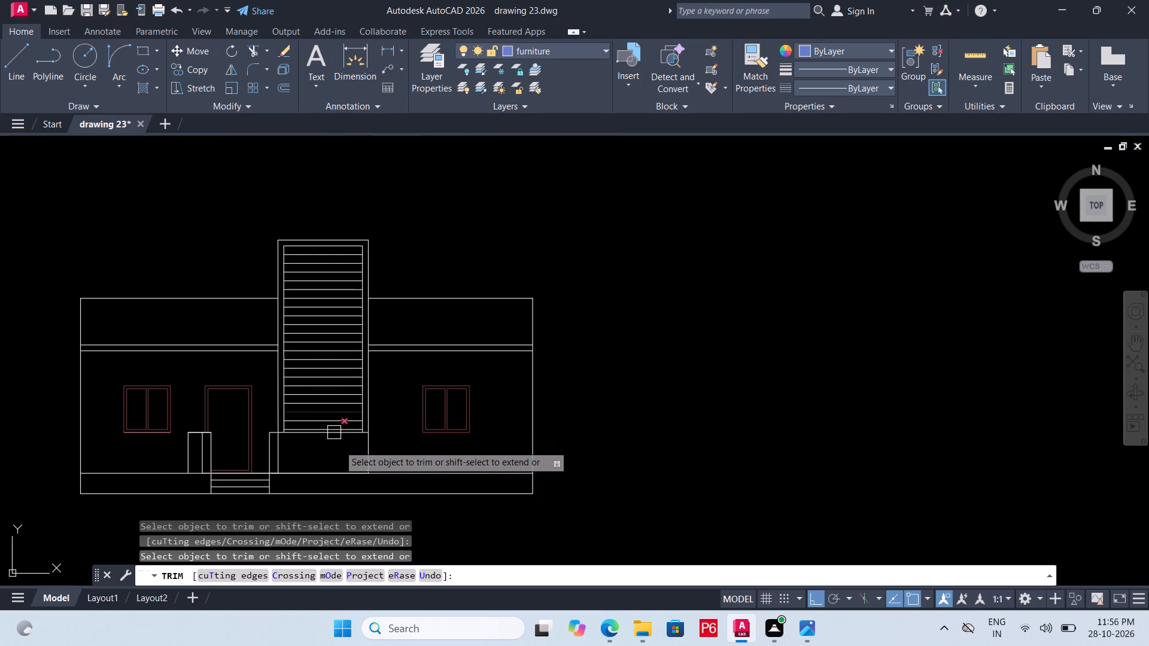
scroll(342, 449, up, 2)
scroll(394, 381, up, 1)
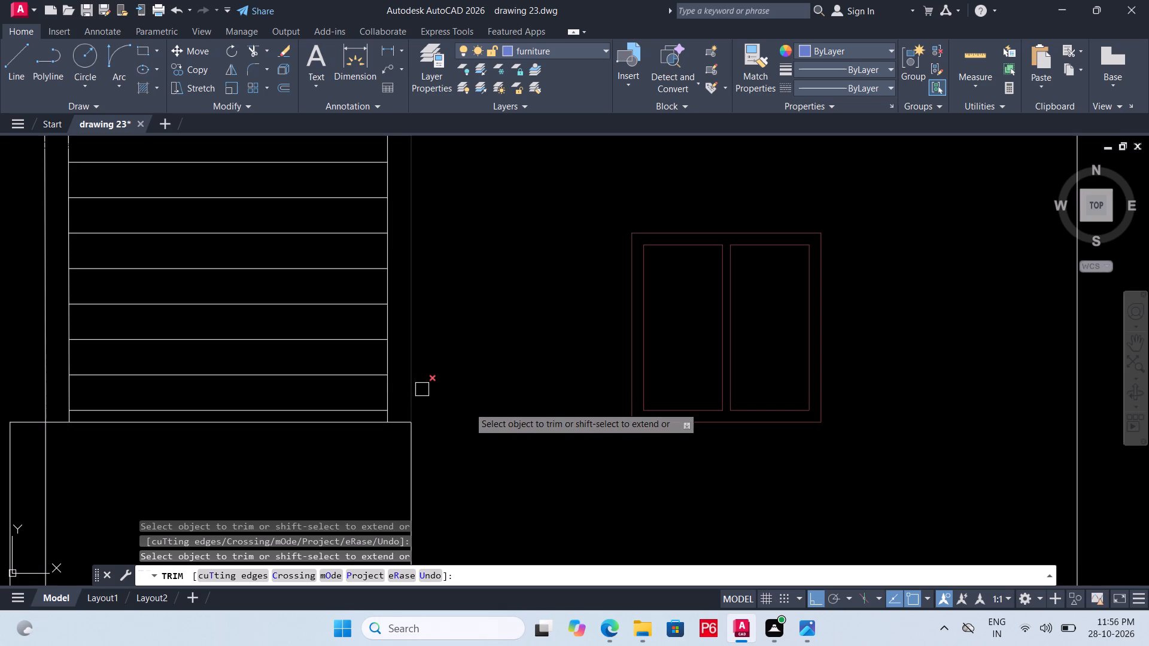
scroll(445, 425, down, 3)
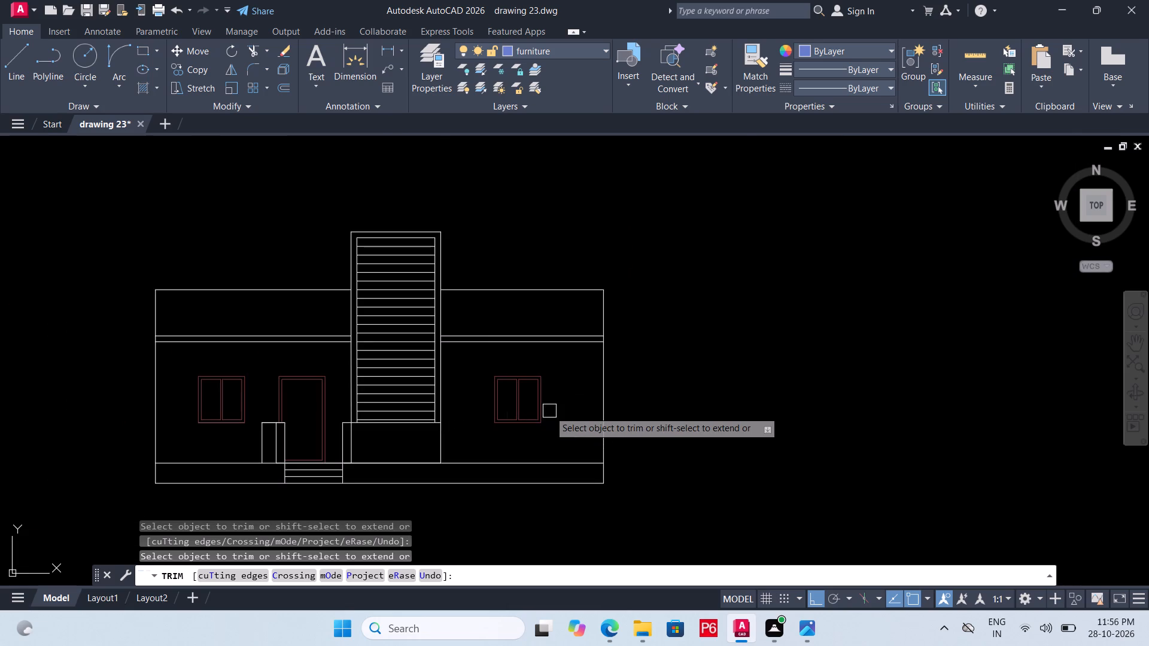
scroll(549, 411, down, 2)
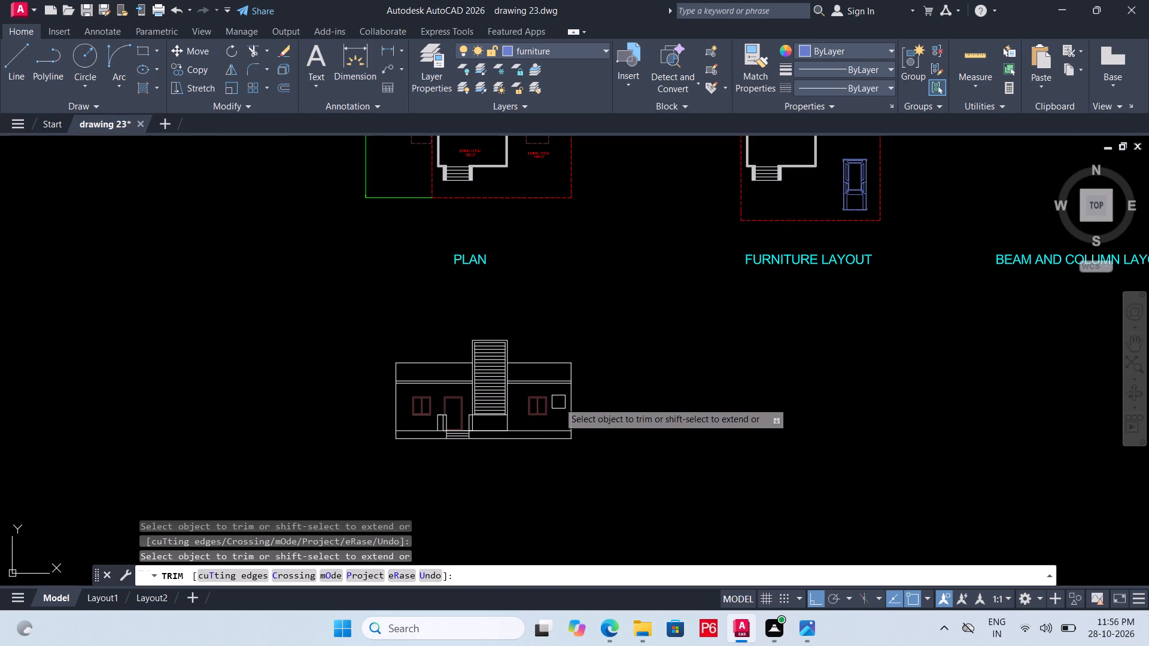
Save the drawing with the trimmed tower lines.
key(ctrl+s)
key(ctrl+s)
key(ctrl+s)
key(ctrl+s)
key(ctrl+s)
key(ctrl+s)
key(ctrl+s)
key(ctrl+s)
key(ctrl+s)
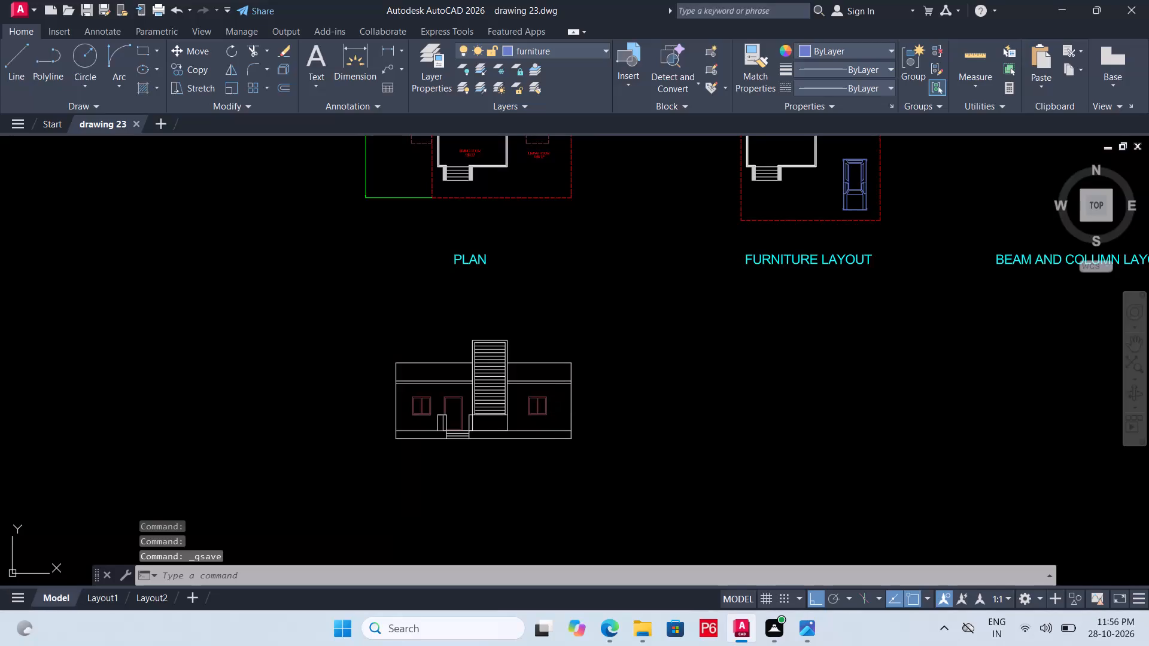
key(ctrl+s)
scroll(551, 410, down, 1)
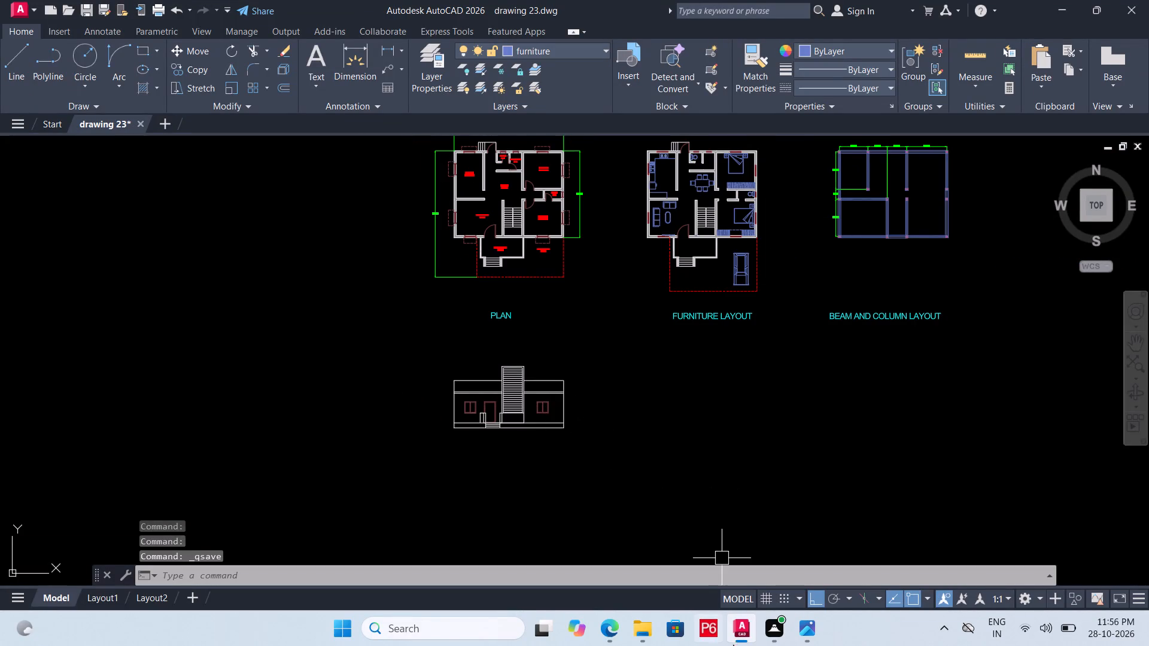
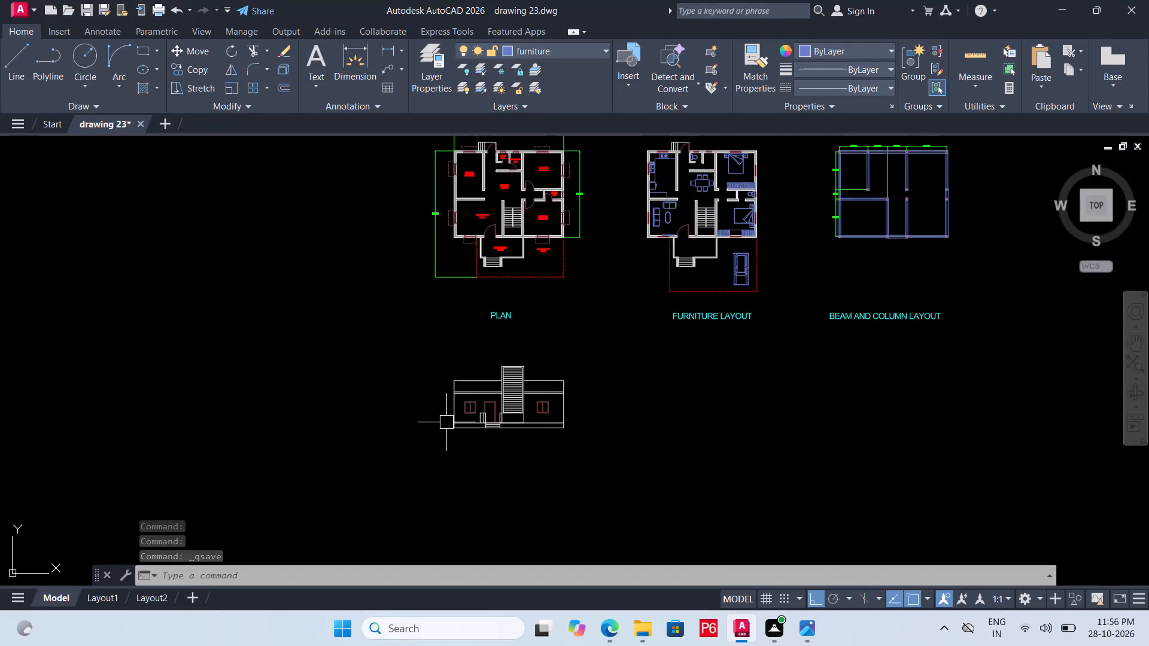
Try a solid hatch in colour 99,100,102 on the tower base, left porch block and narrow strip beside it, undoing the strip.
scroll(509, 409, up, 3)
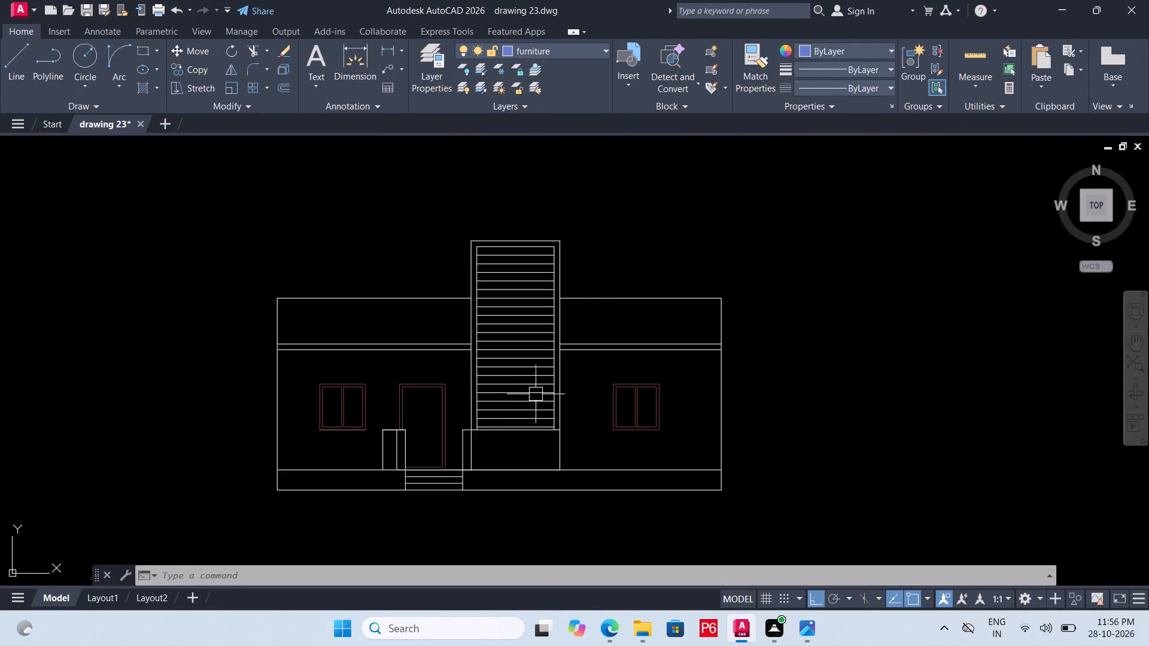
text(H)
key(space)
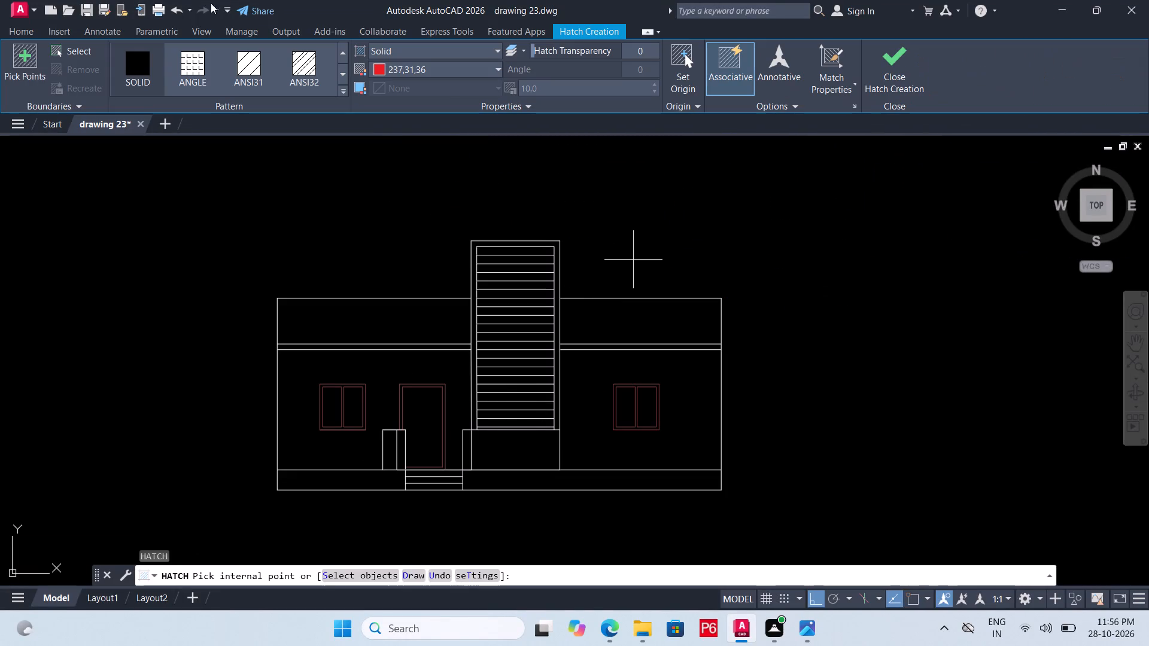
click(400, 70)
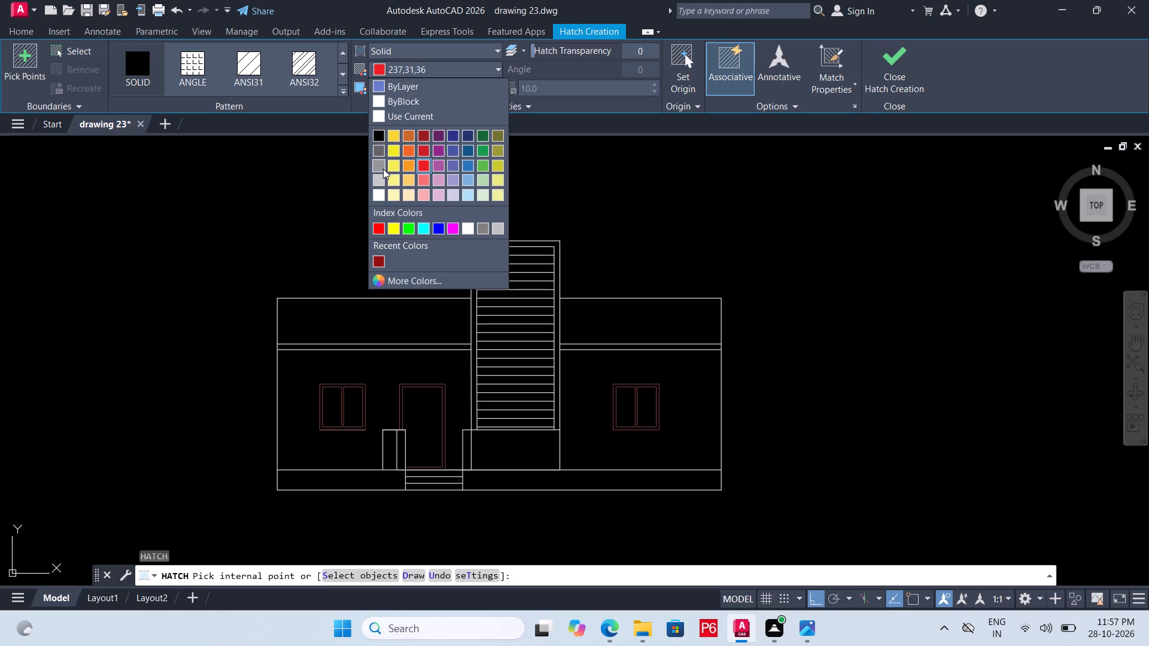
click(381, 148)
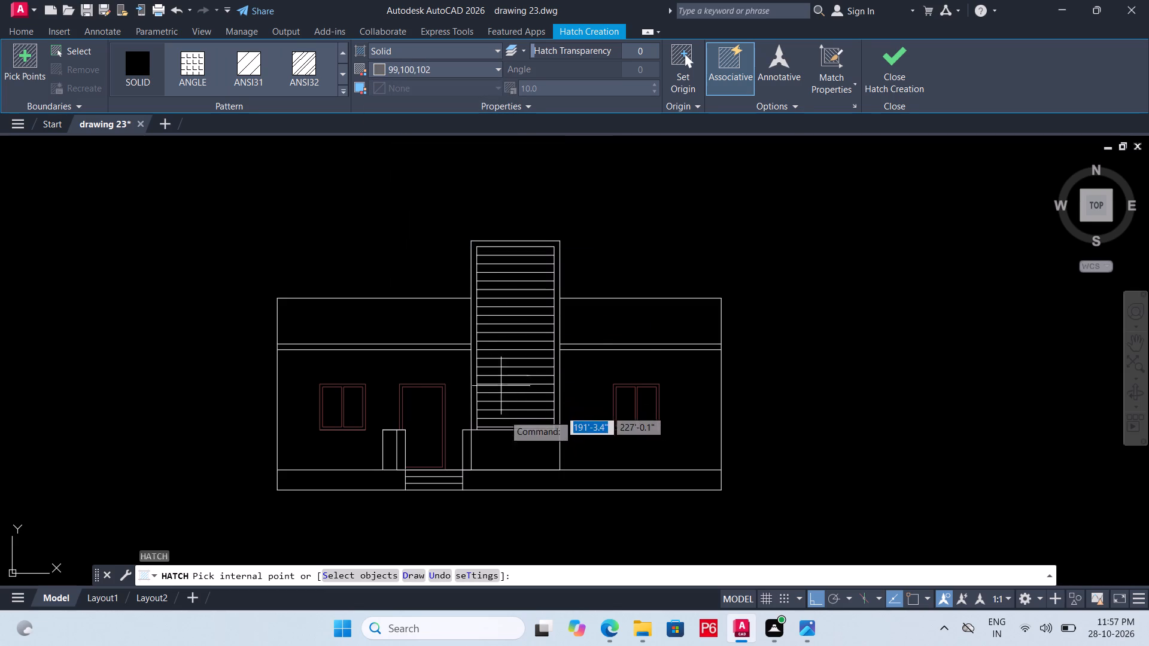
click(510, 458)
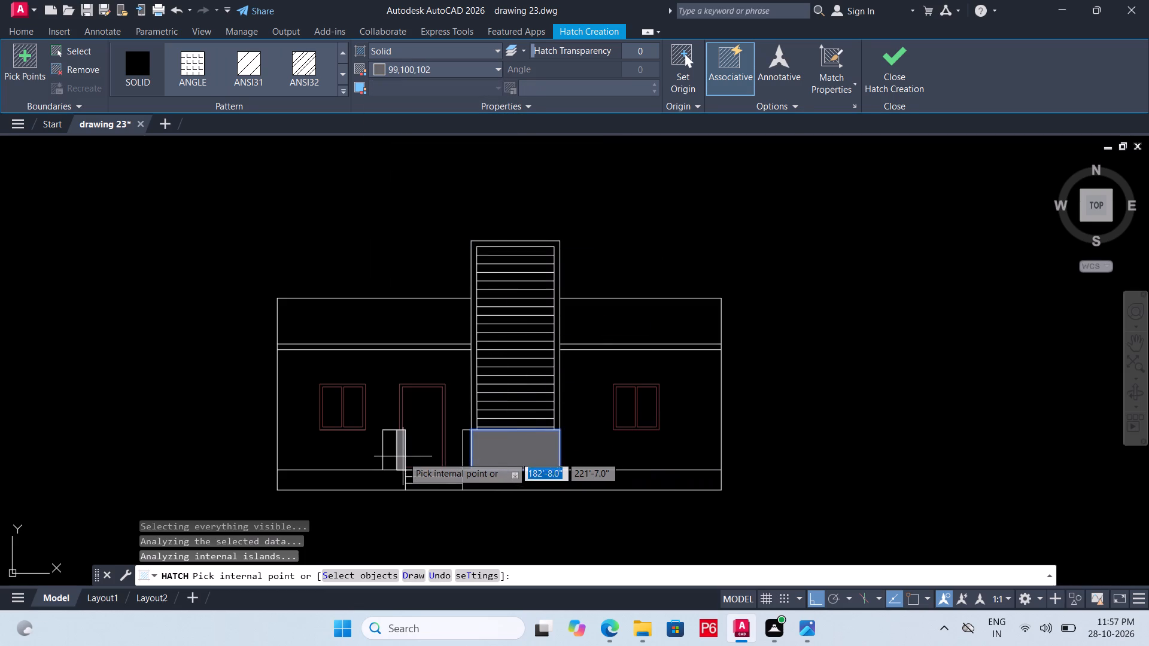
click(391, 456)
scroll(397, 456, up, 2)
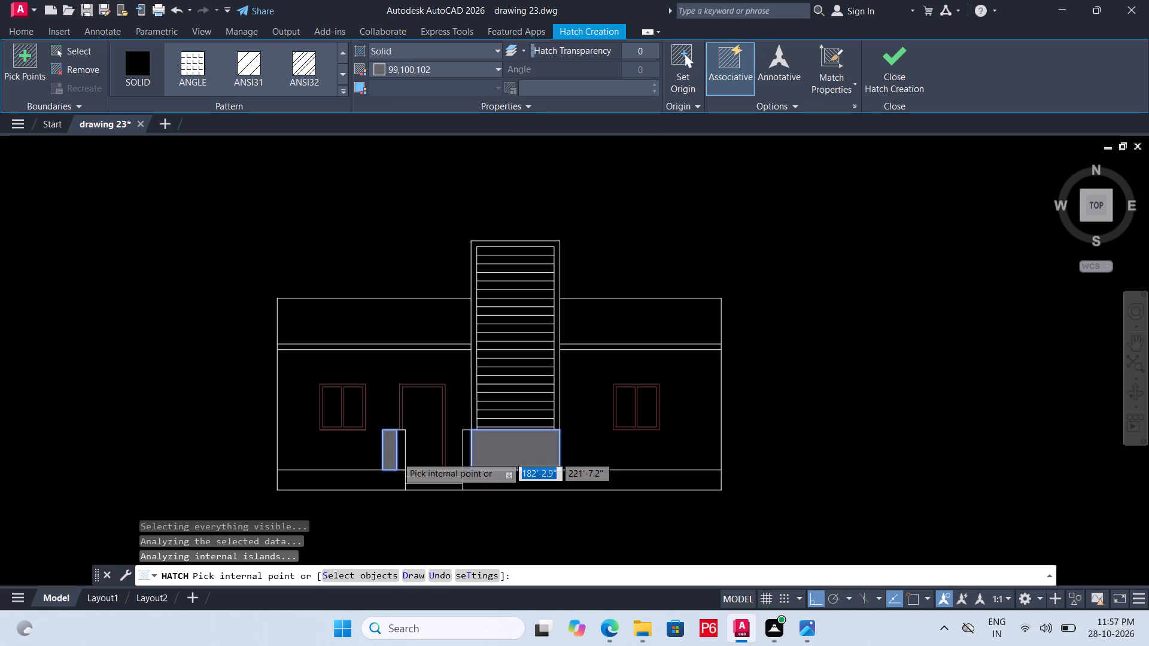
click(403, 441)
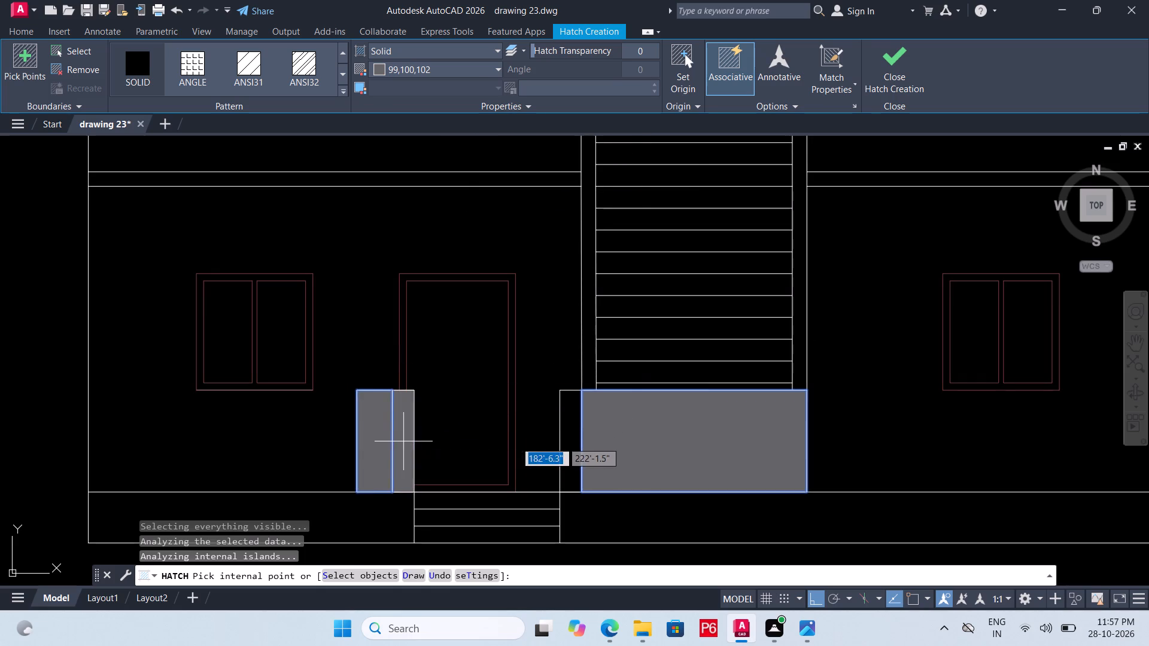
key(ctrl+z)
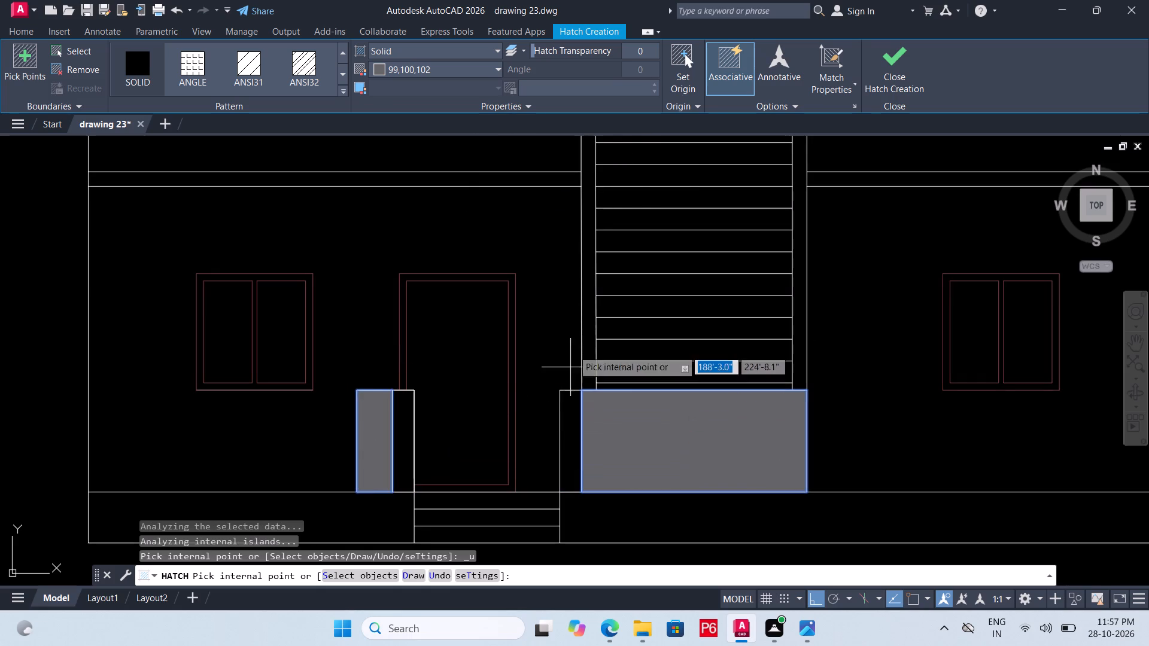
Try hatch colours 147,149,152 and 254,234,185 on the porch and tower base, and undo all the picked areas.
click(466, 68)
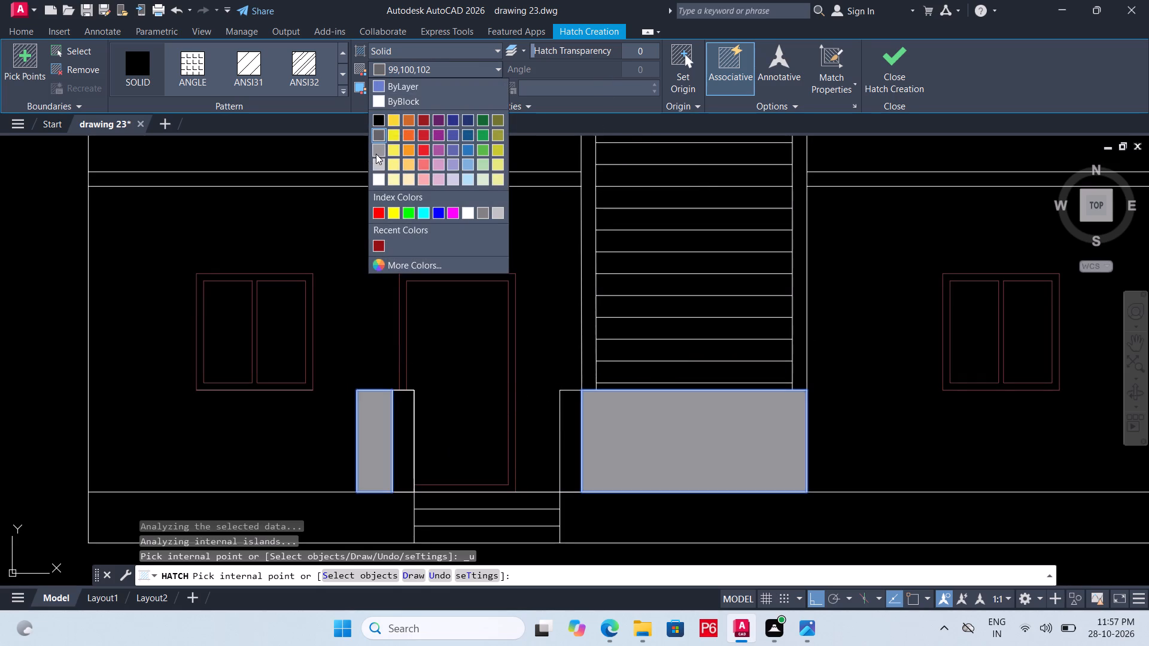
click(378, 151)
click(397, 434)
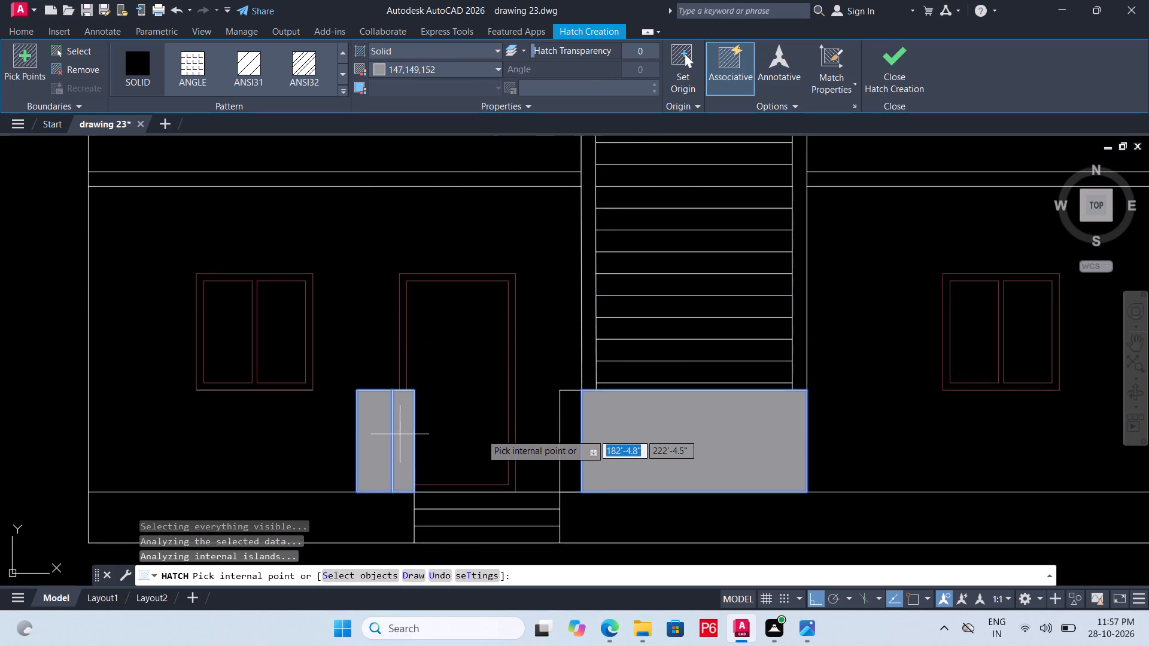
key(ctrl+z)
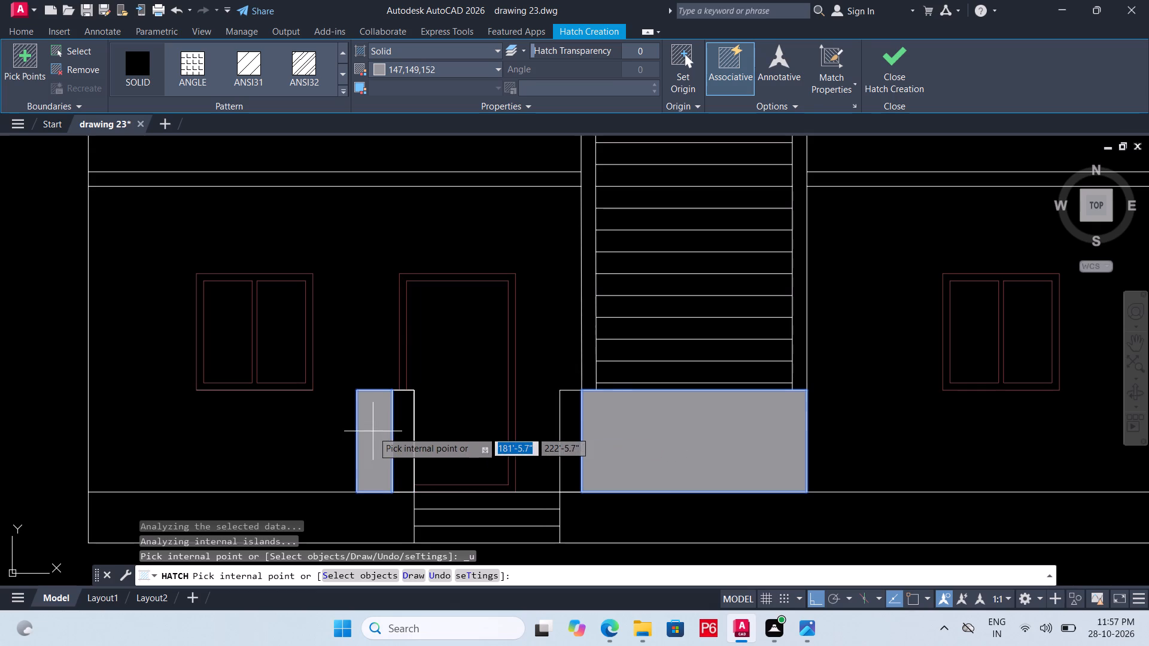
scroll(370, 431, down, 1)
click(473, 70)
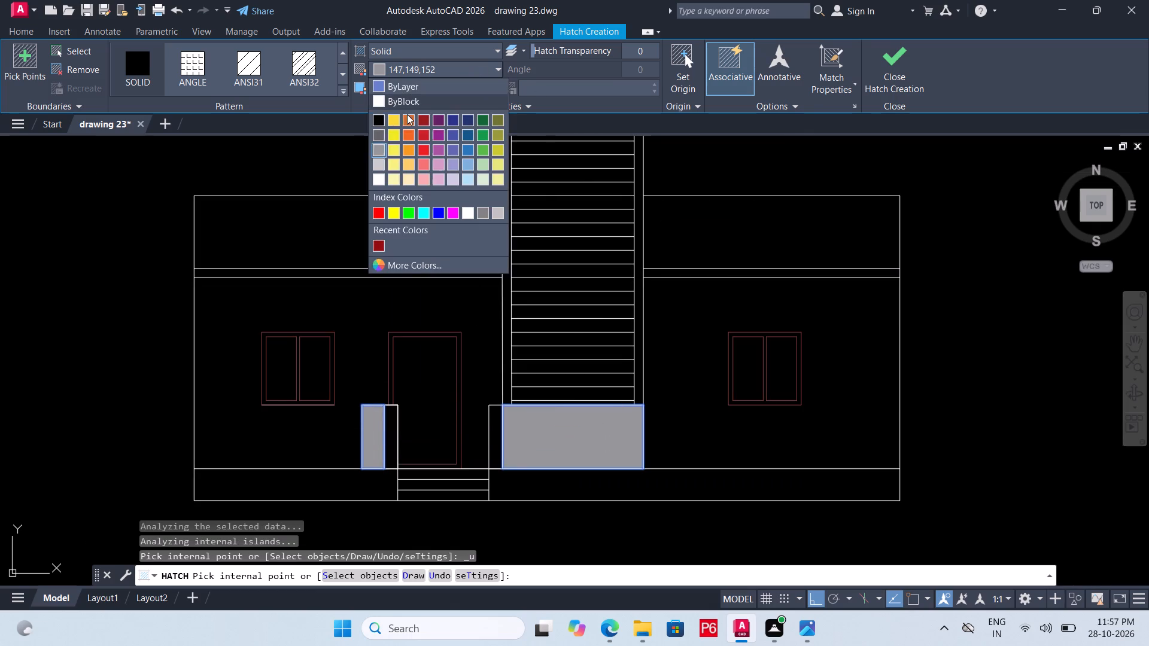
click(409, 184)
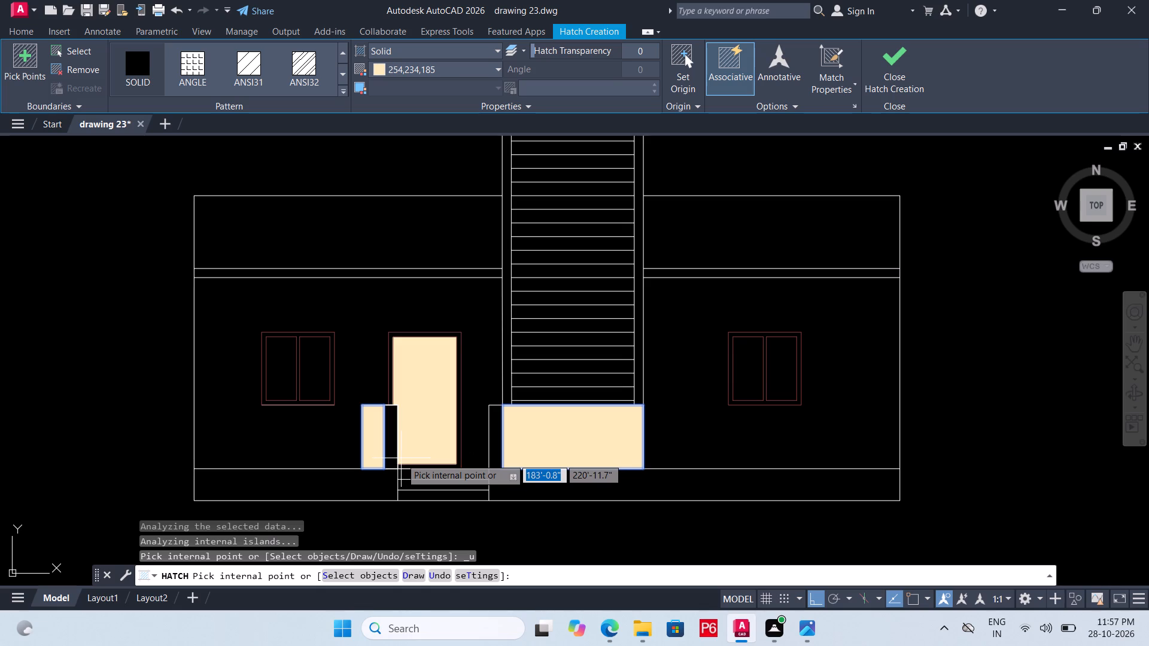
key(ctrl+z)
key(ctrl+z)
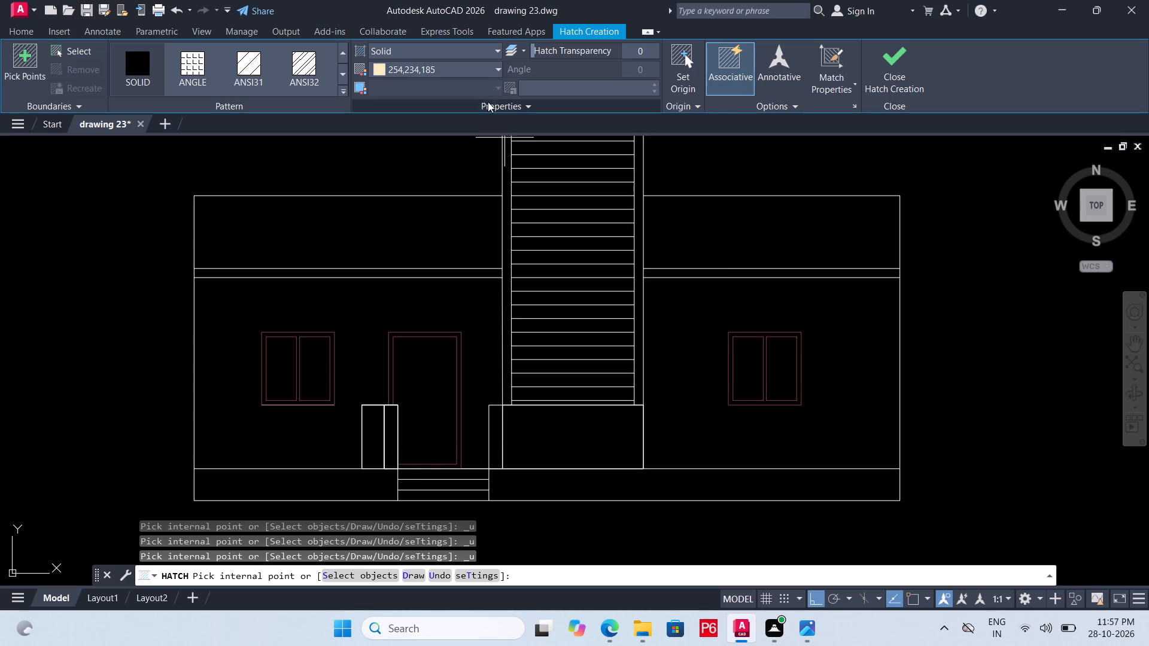
Fill the outer left porch block and the tower base with a solid hatch in colour 99,100,102.
click(464, 67)
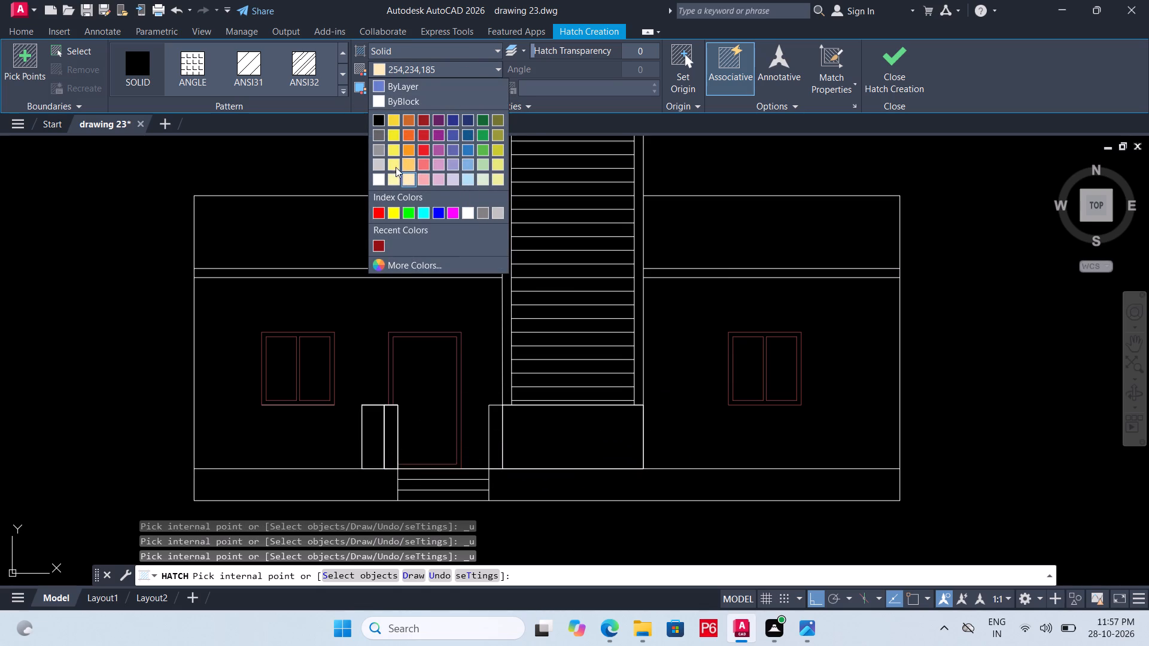
click(379, 133)
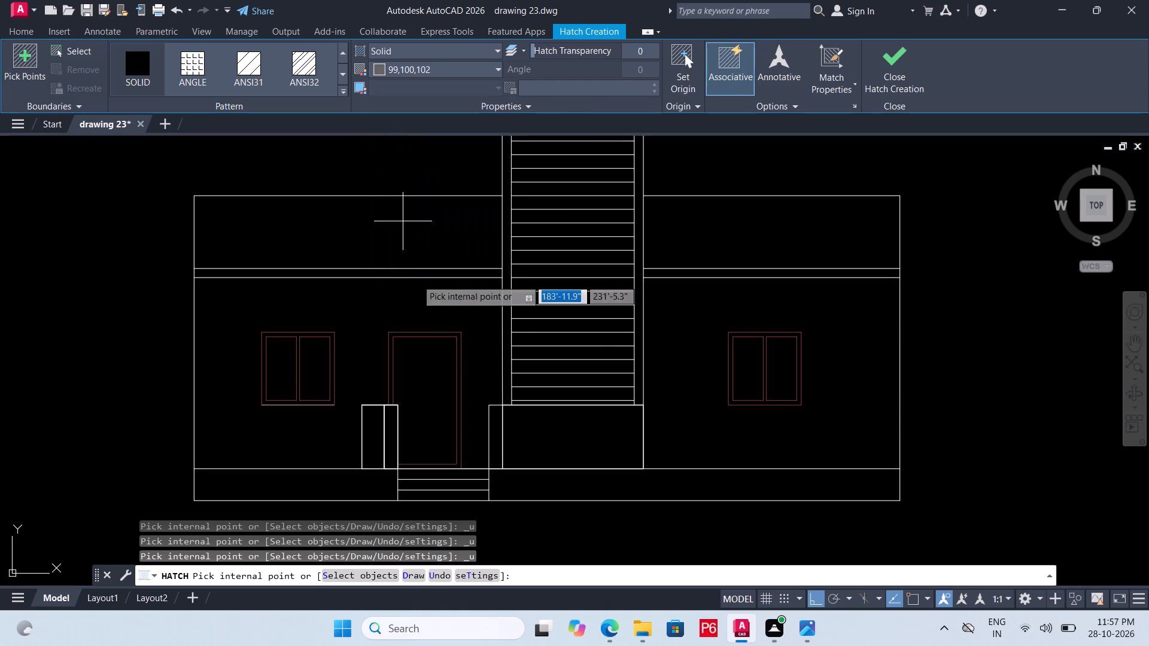
click(373, 438)
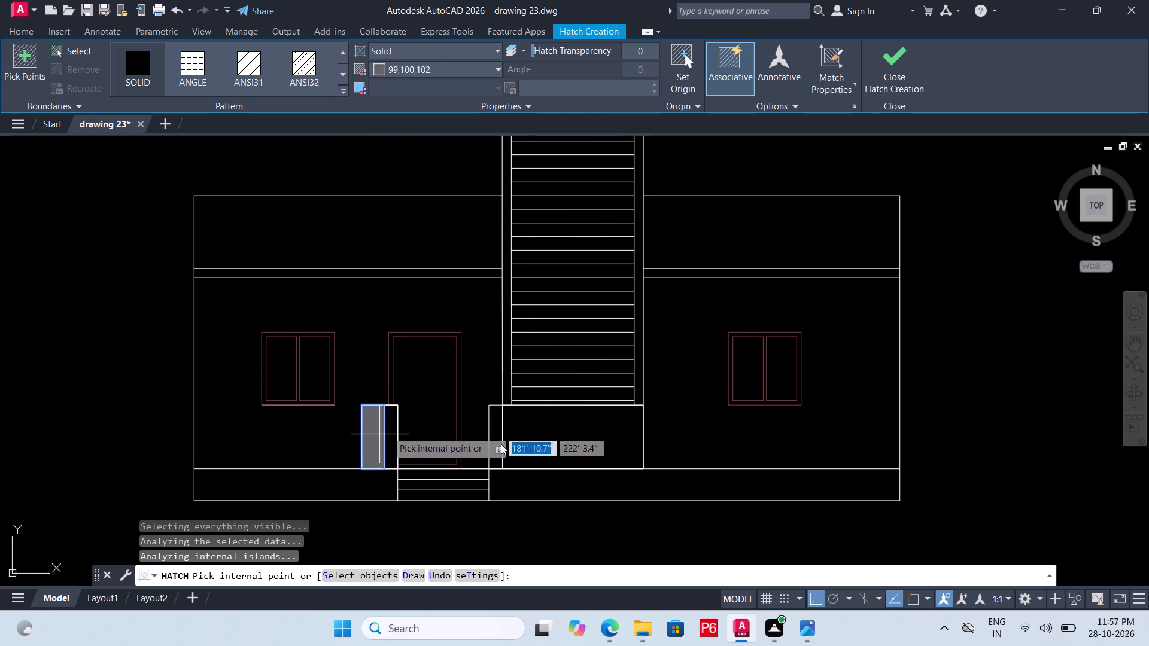
click(559, 445)
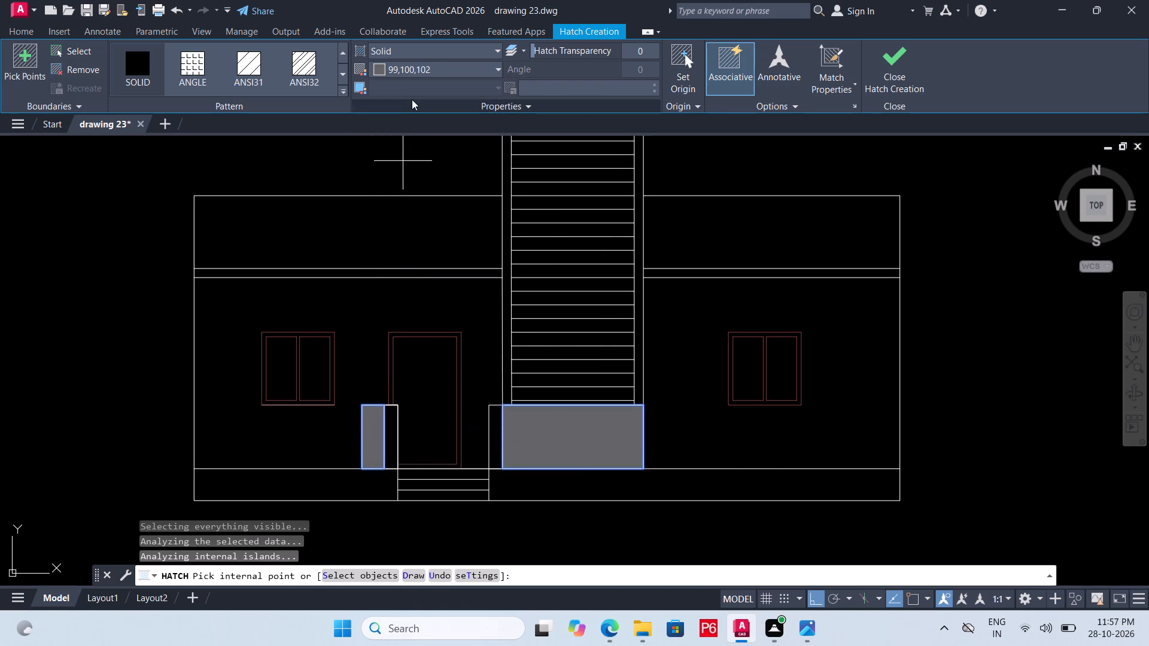
click(431, 70)
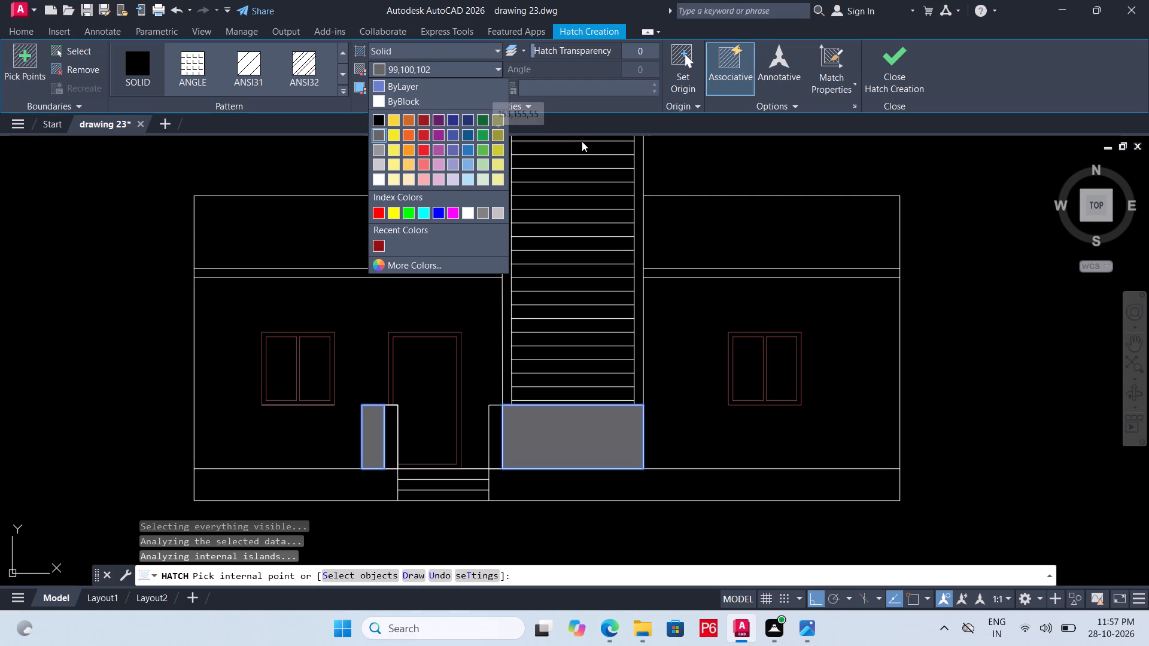
key(Escape)
key(space)
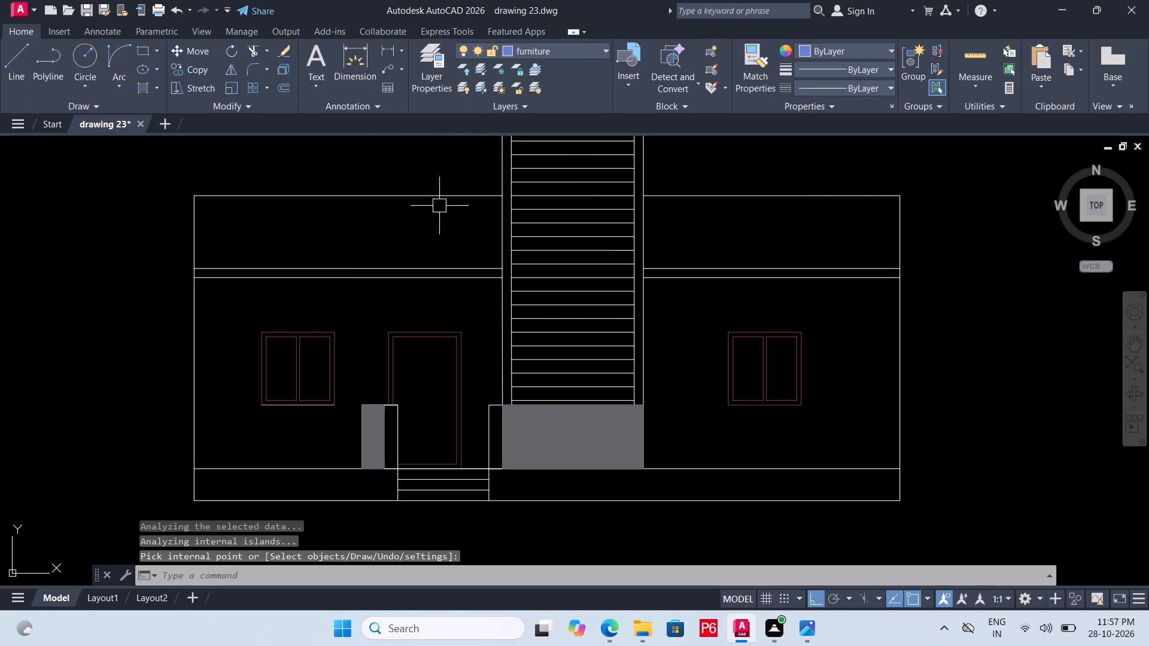
Fill the two narrow vertical strips flanking the entrance steps with a solid hatch in colour 255,255,255.
key(space)
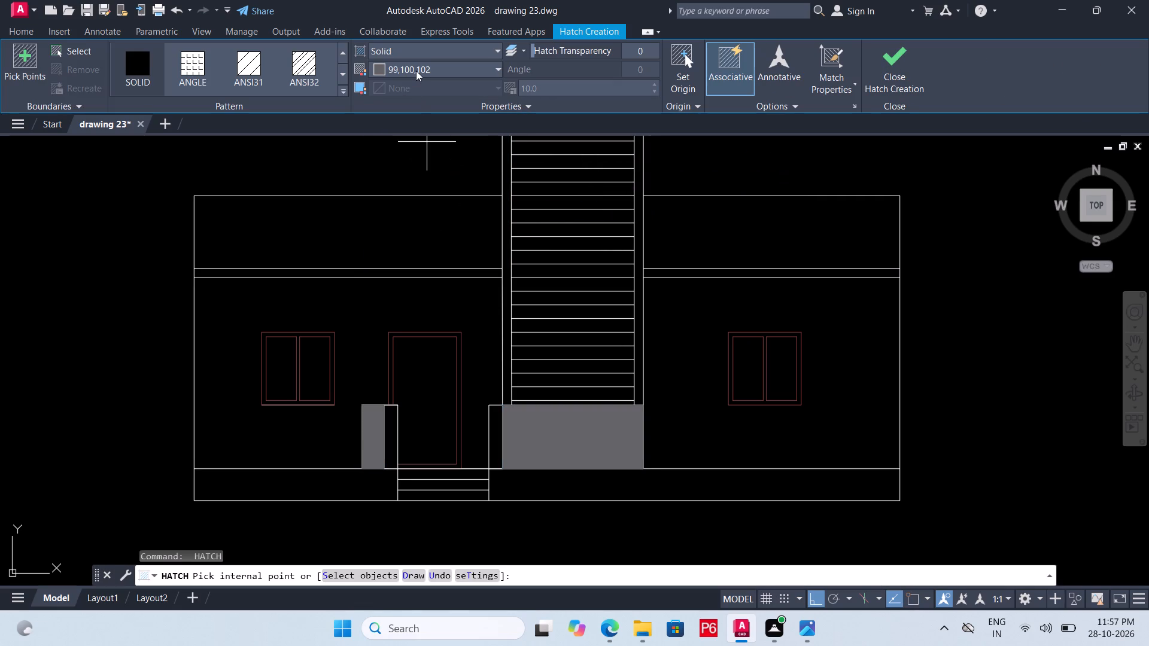
click(416, 71)
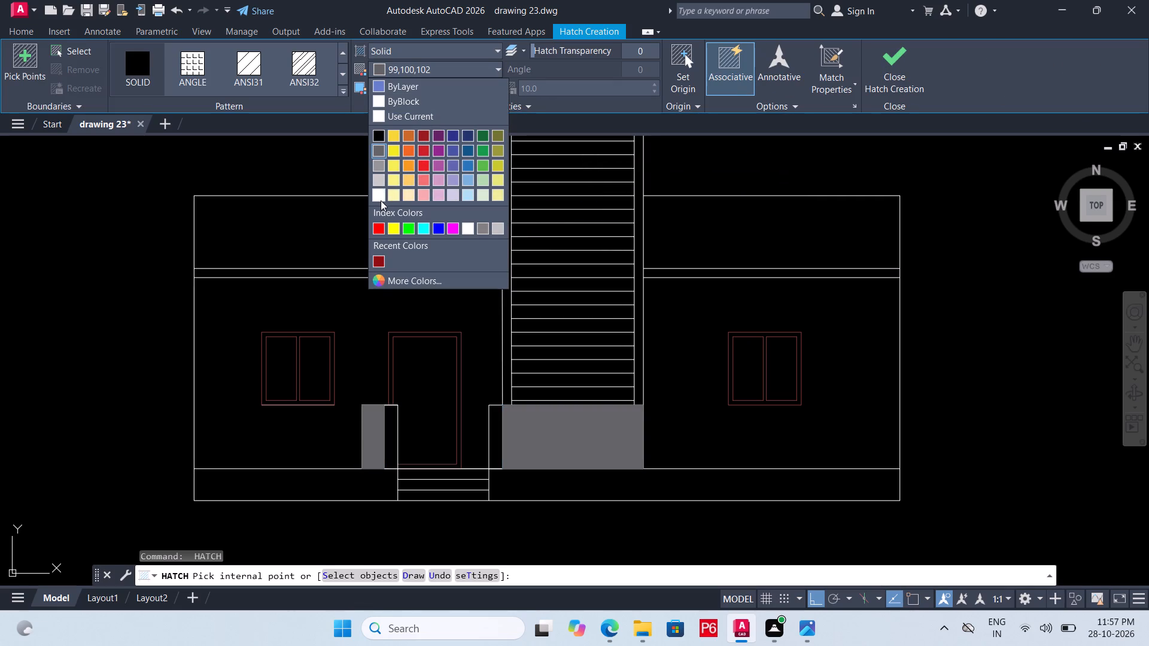
click(381, 200)
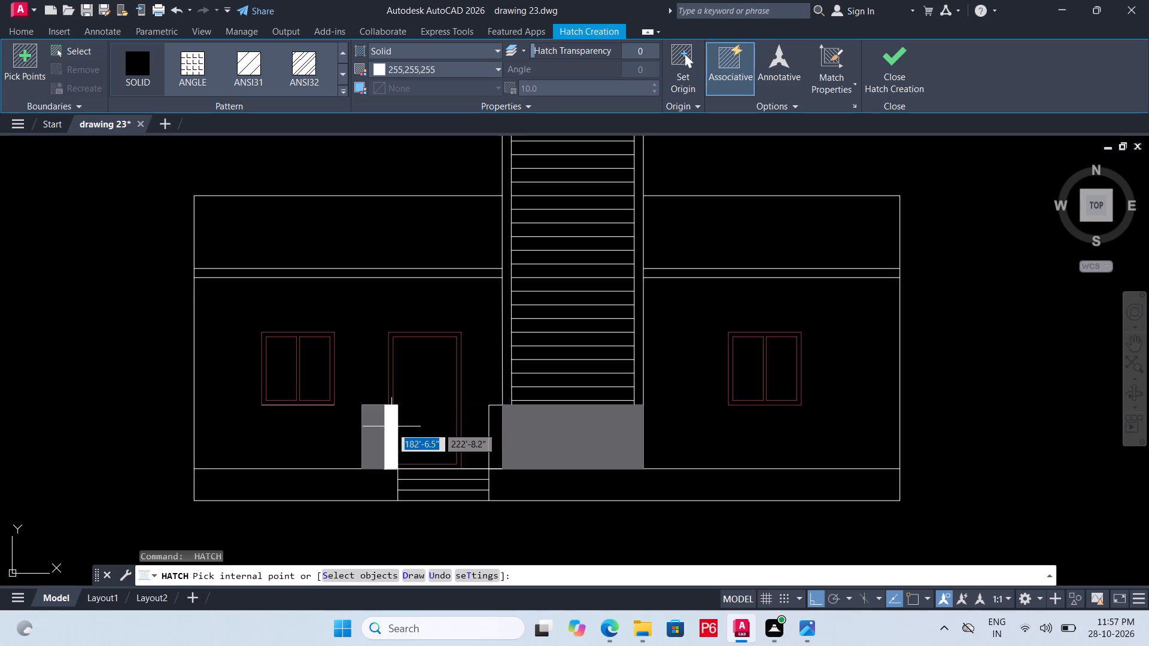
click(390, 428)
click(497, 434)
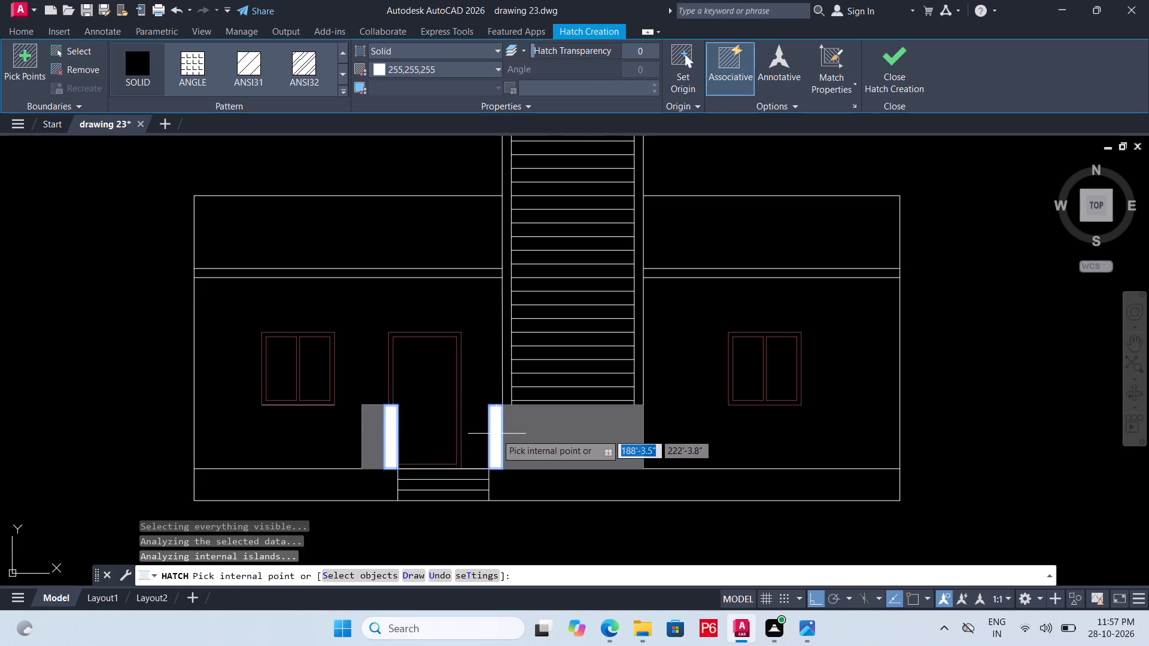
Save the drawing with the grey and white porch hatches.
key(ctrl+s)
key(ctrl+s)
key(ctrl+s)
key(ctrl+s)
key(ctrl+s)
key(ctrl+s)
key(ctrl+s)
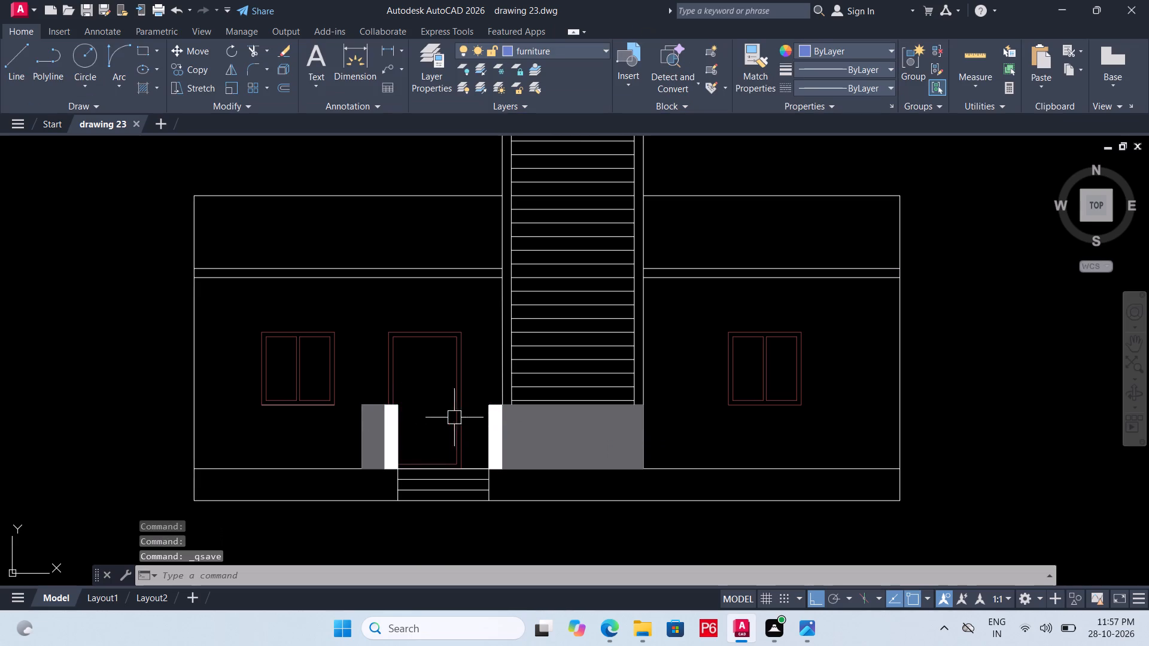
key(ctrl+s)
key(ctrl+s)
key(space)
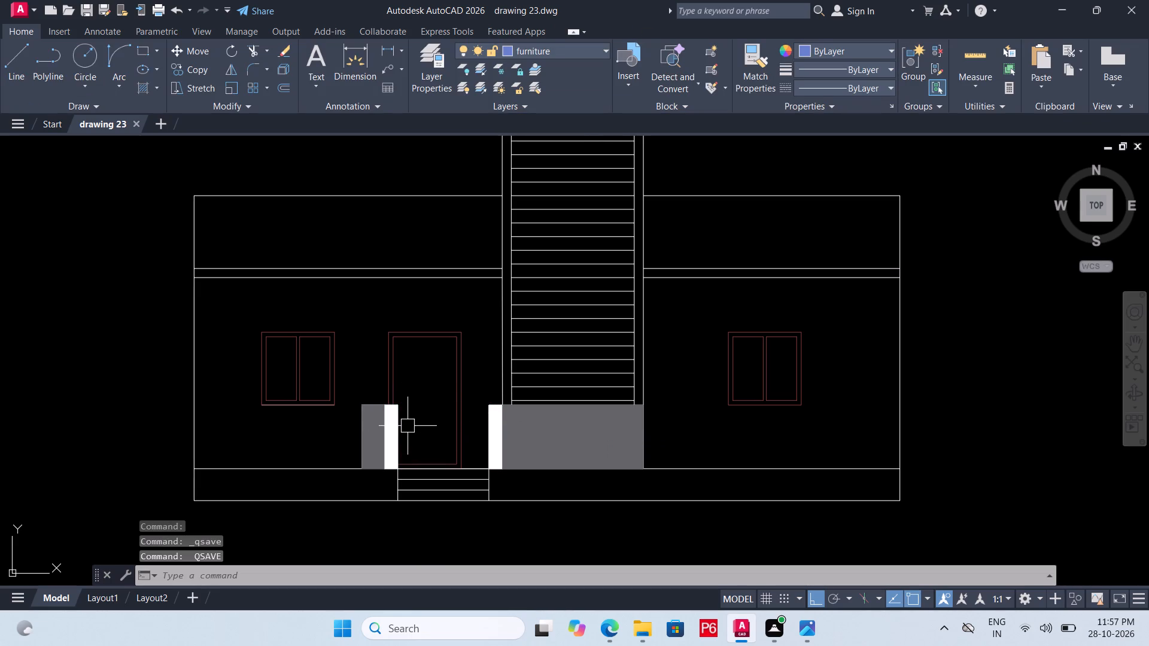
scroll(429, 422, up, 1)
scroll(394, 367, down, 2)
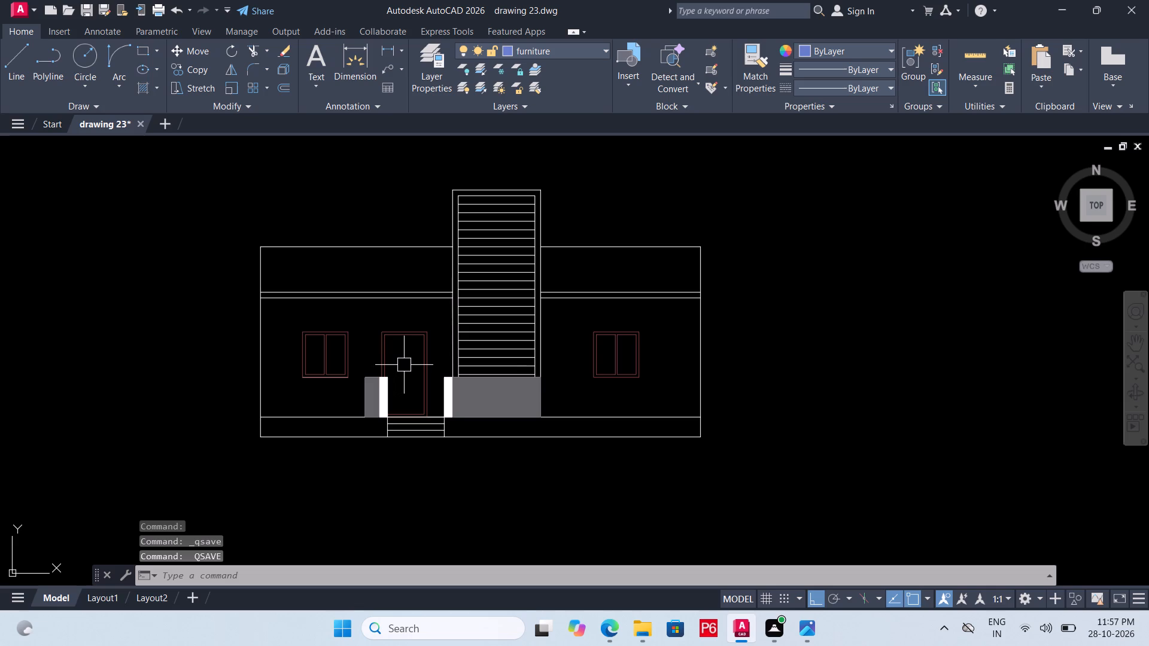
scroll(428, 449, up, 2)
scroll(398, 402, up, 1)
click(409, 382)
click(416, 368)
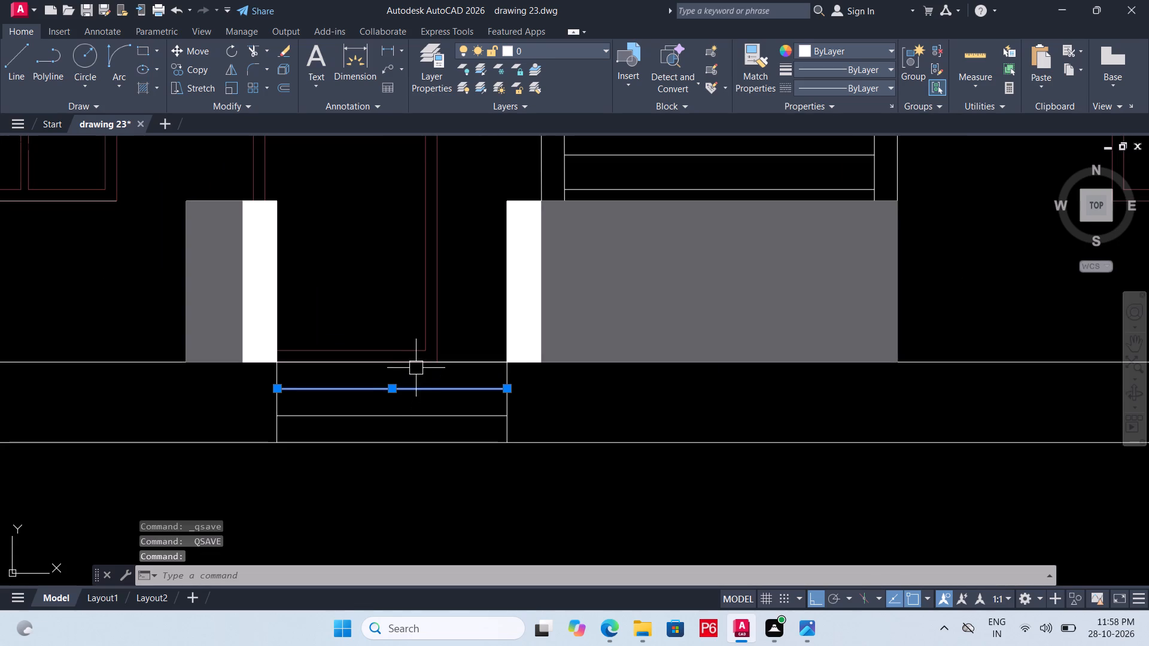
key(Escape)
Save the drawing again.
key(ctrl+s)
key(ctrl+s)
key(ctrl+s)
key(ctrl+s)
key(ctrl+s)
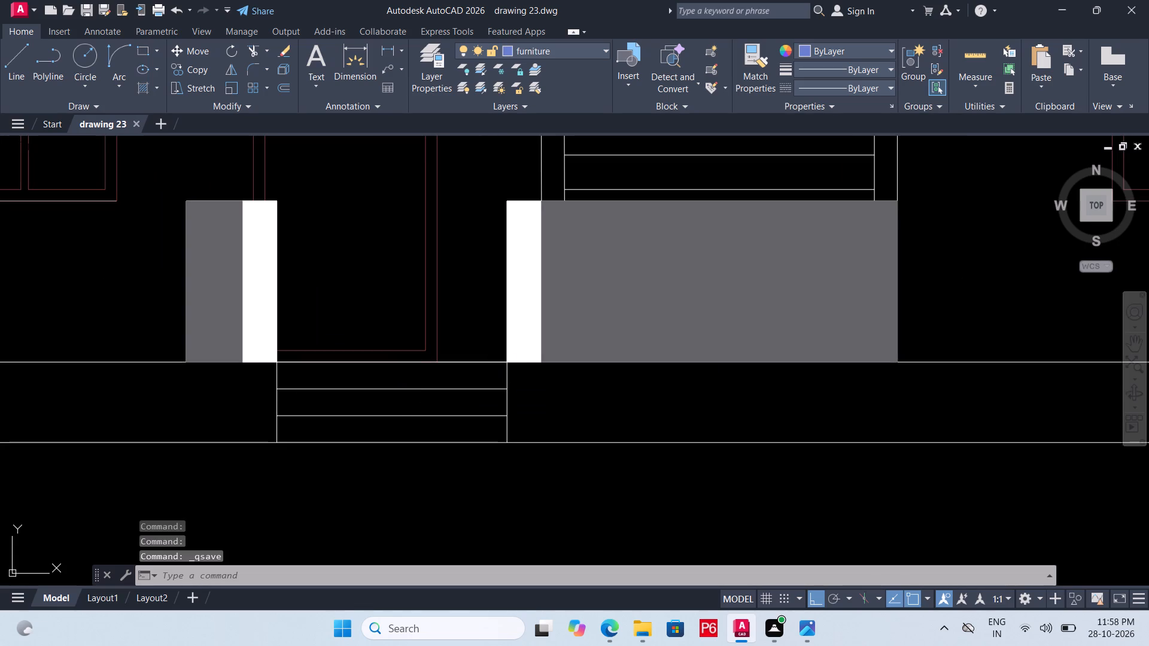
key(ctrl+s)
Fill the walls on both sides of the tower, around the windows and door, with a solid hatch in colour 152,152,204.
text(H)
key(space)
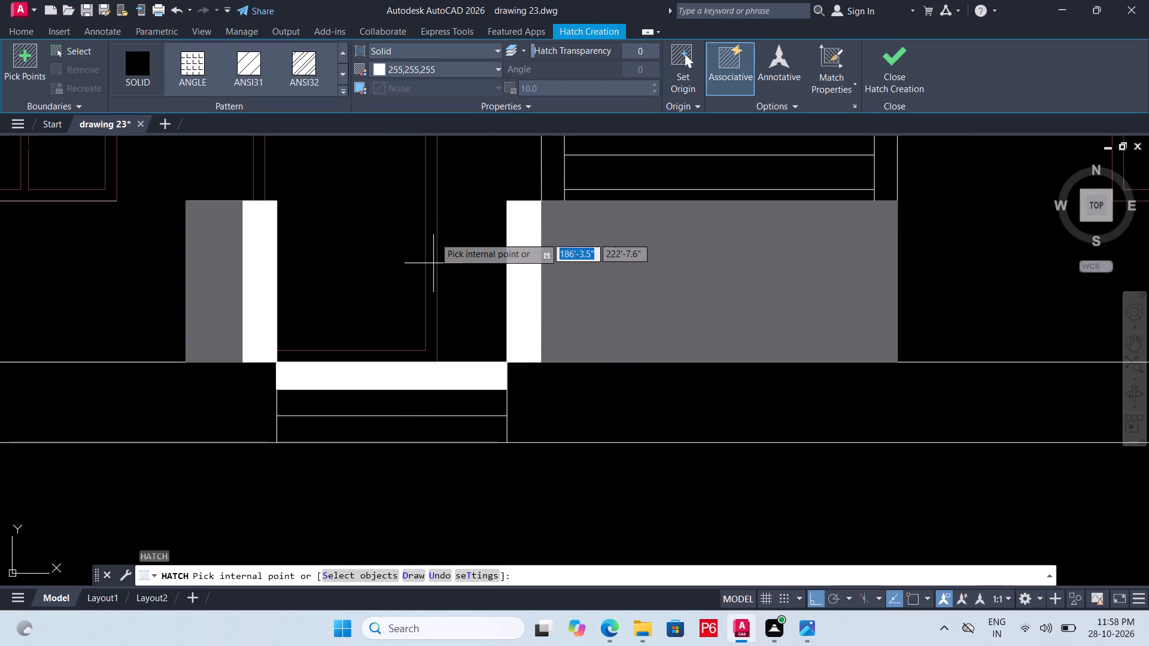
click(451, 75)
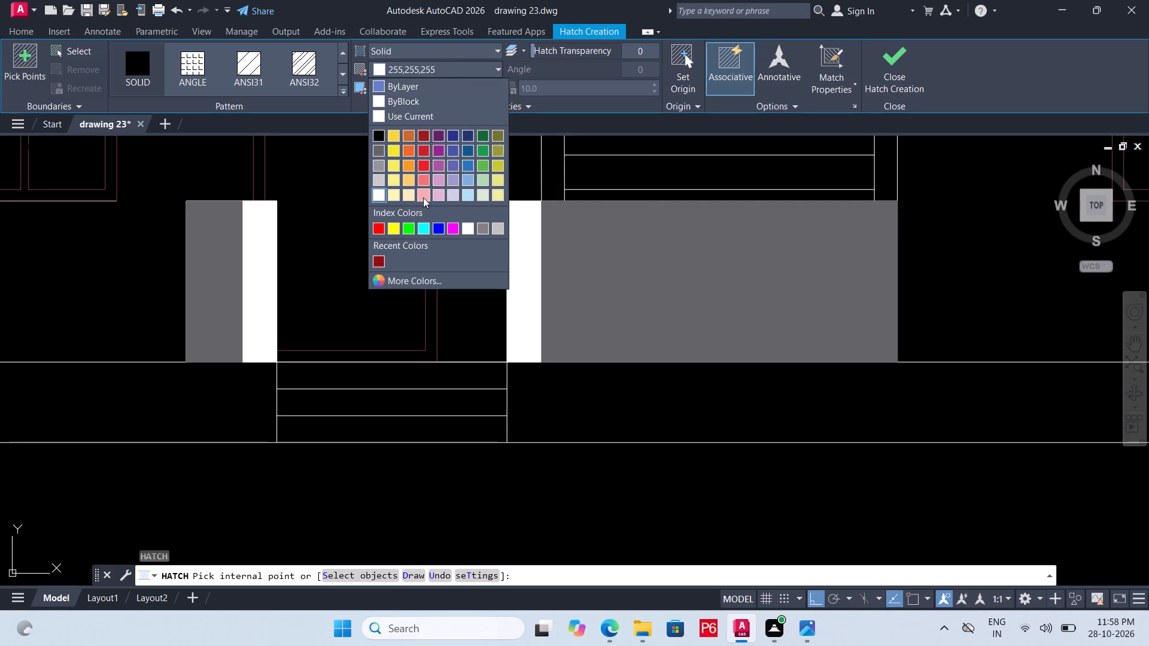
click(406, 196)
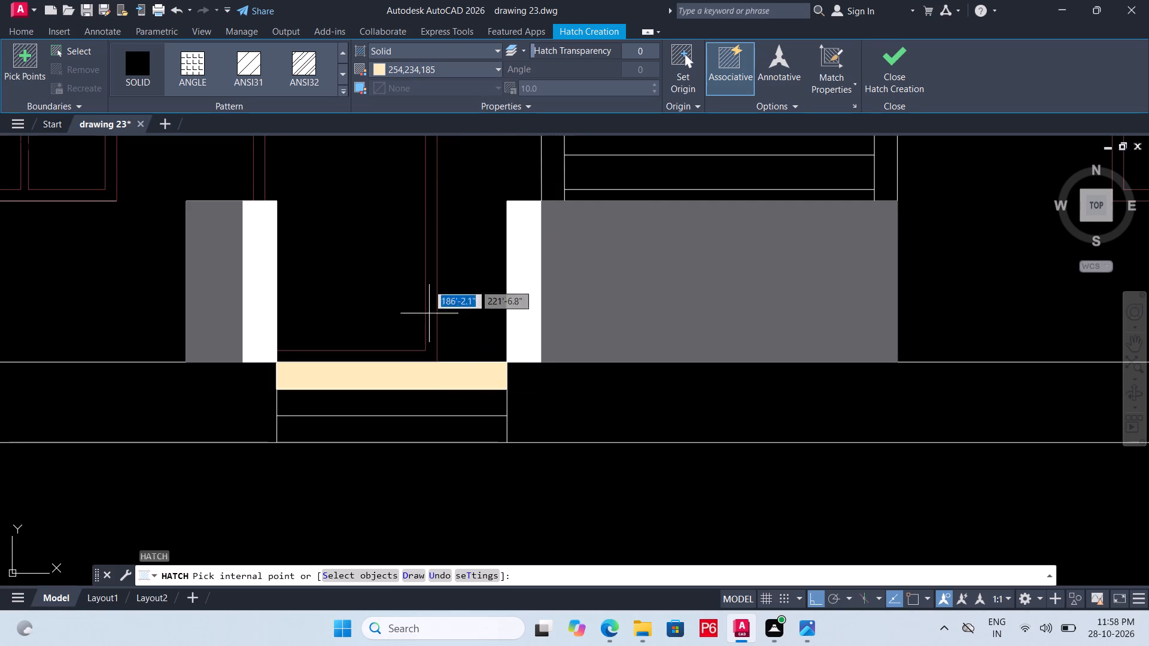
click(461, 75)
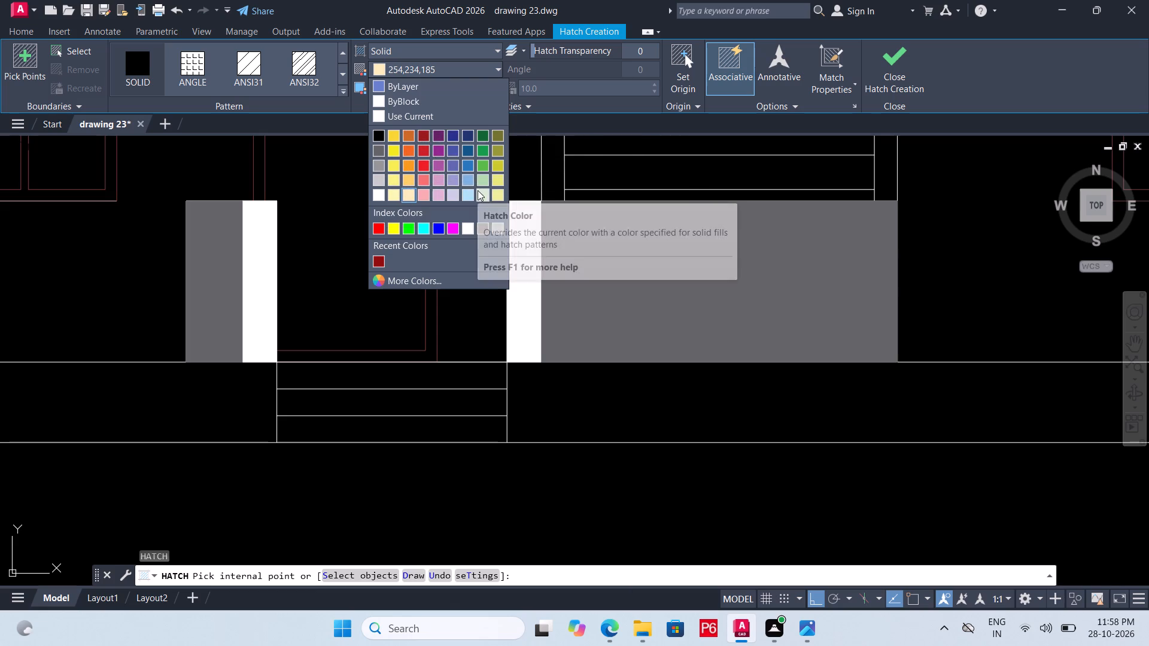
click(458, 178)
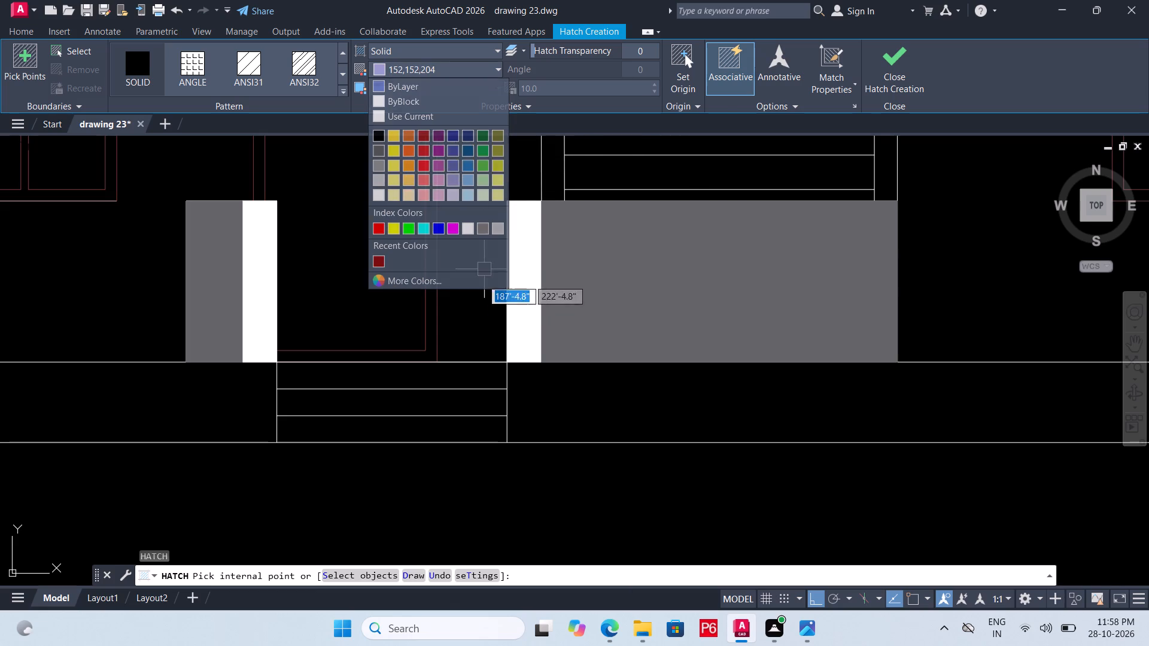
scroll(426, 400, down, 2)
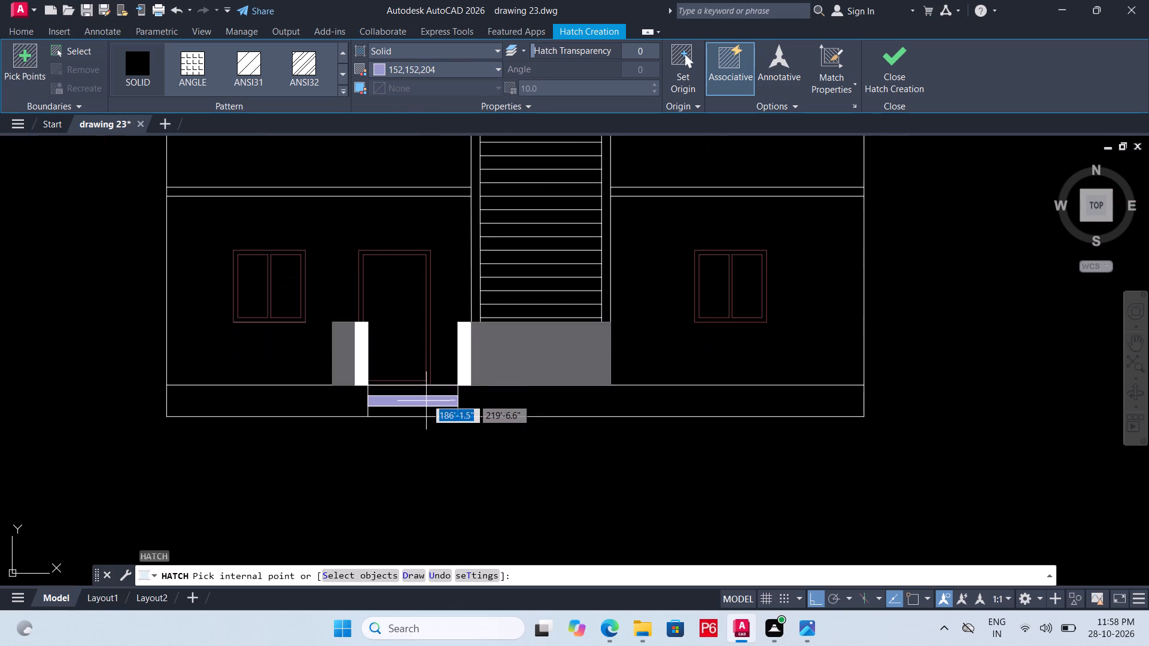
click(346, 223)
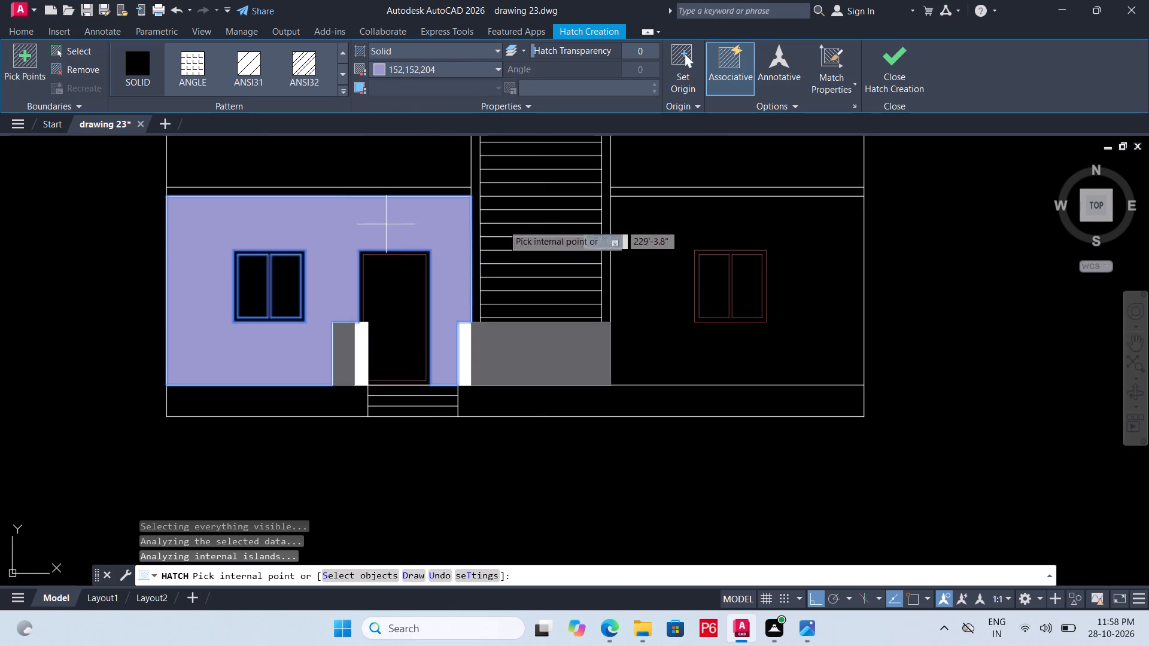
click(637, 230)
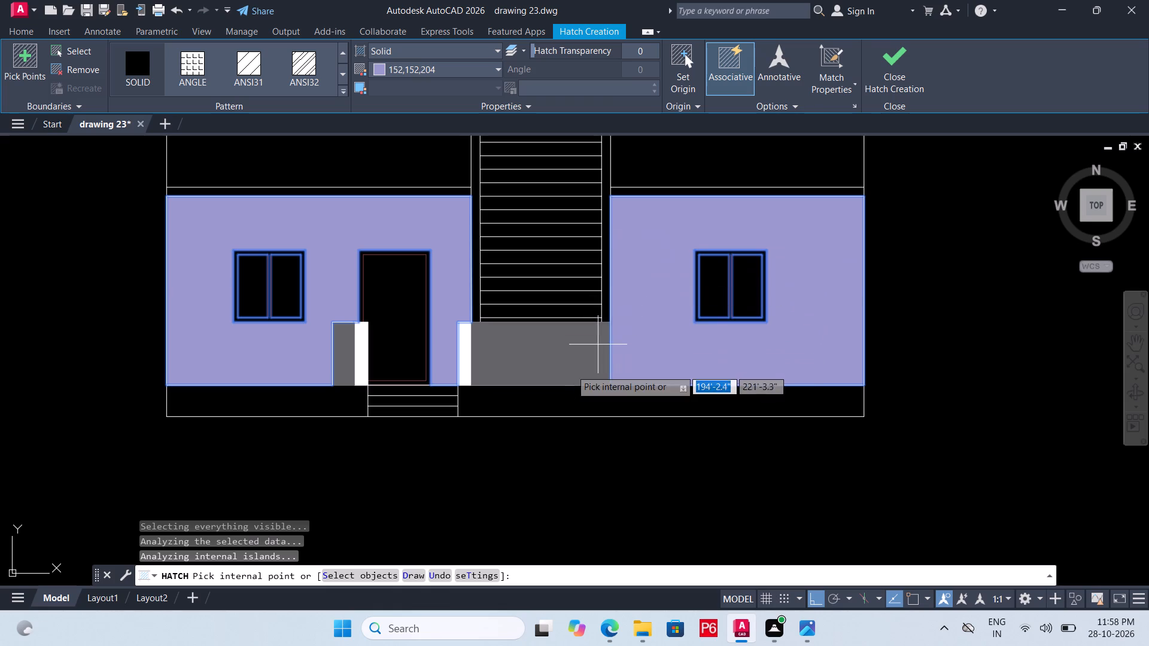
Save the drawing with the wall hatches.
key(ctrl+s)
key(ctrl+s)
key(ctrl+s)
key(ctrl+s)
key(ctrl+s)
Fill the frames and centre mullions of both windows with a solid hatch in custom true colour 181,86,23.
scroll(537, 403, down, 2)
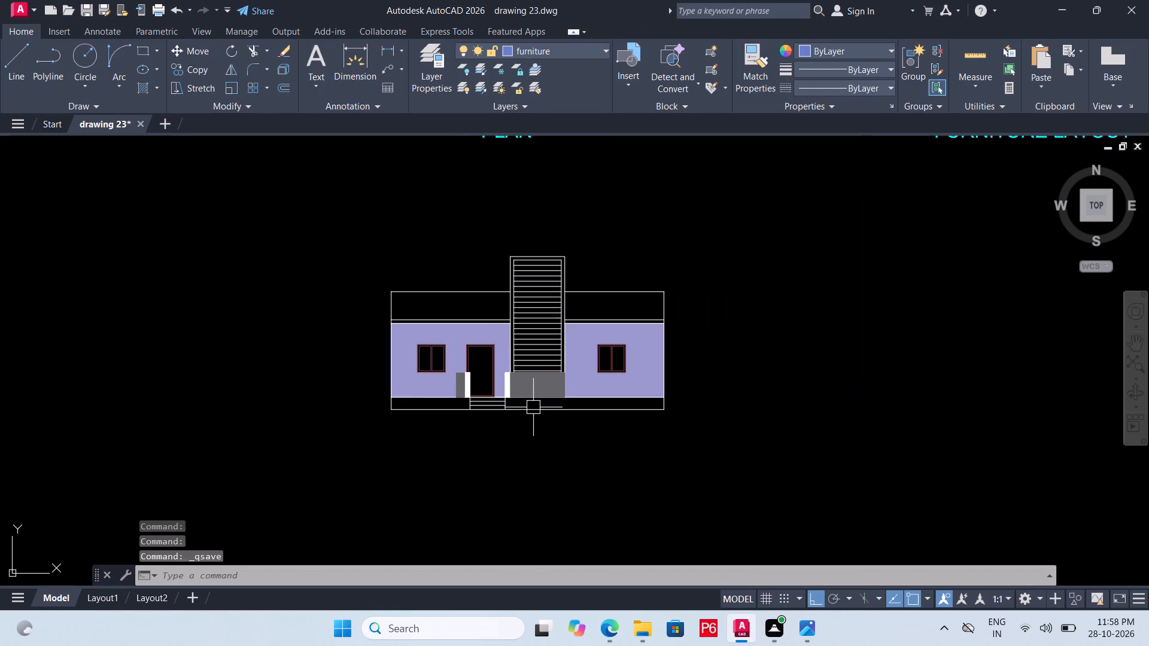
scroll(544, 386, up, 2)
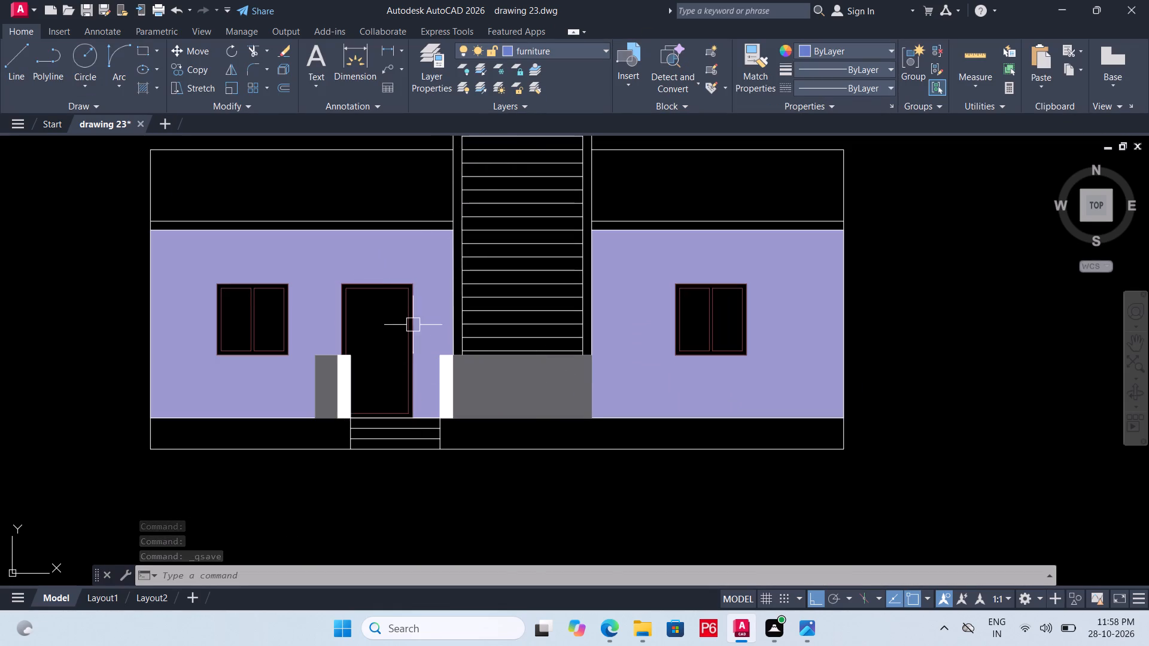
scroll(199, 345, up, 2)
scroll(331, 360, up, 1)
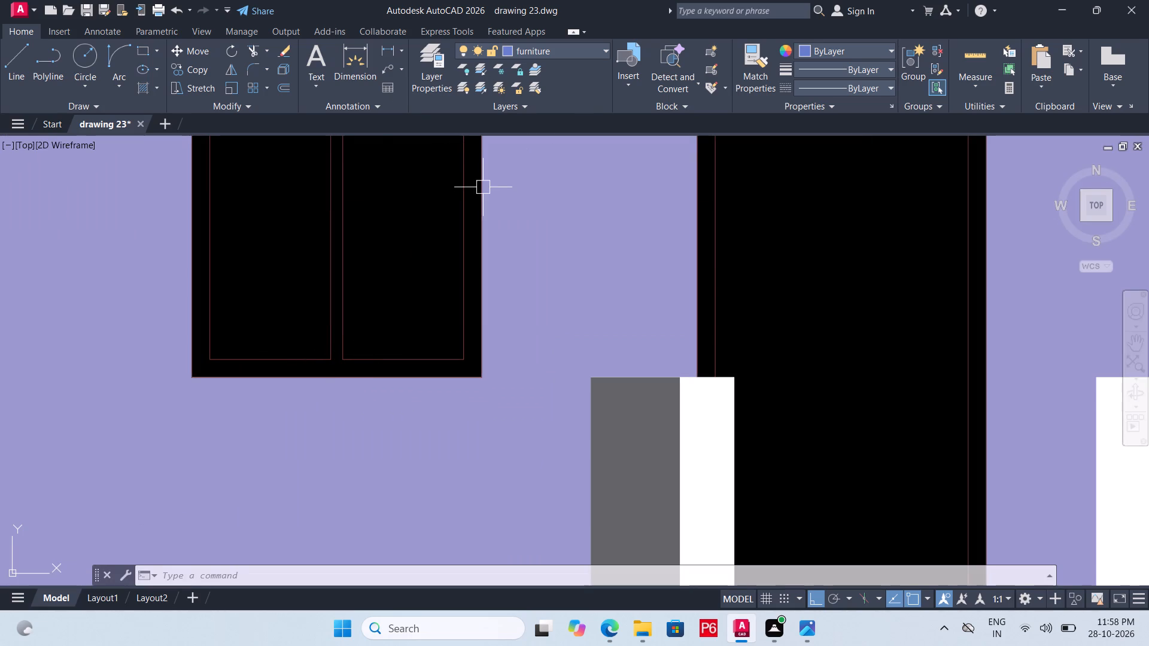
key(h)
key(space)
click(478, 71)
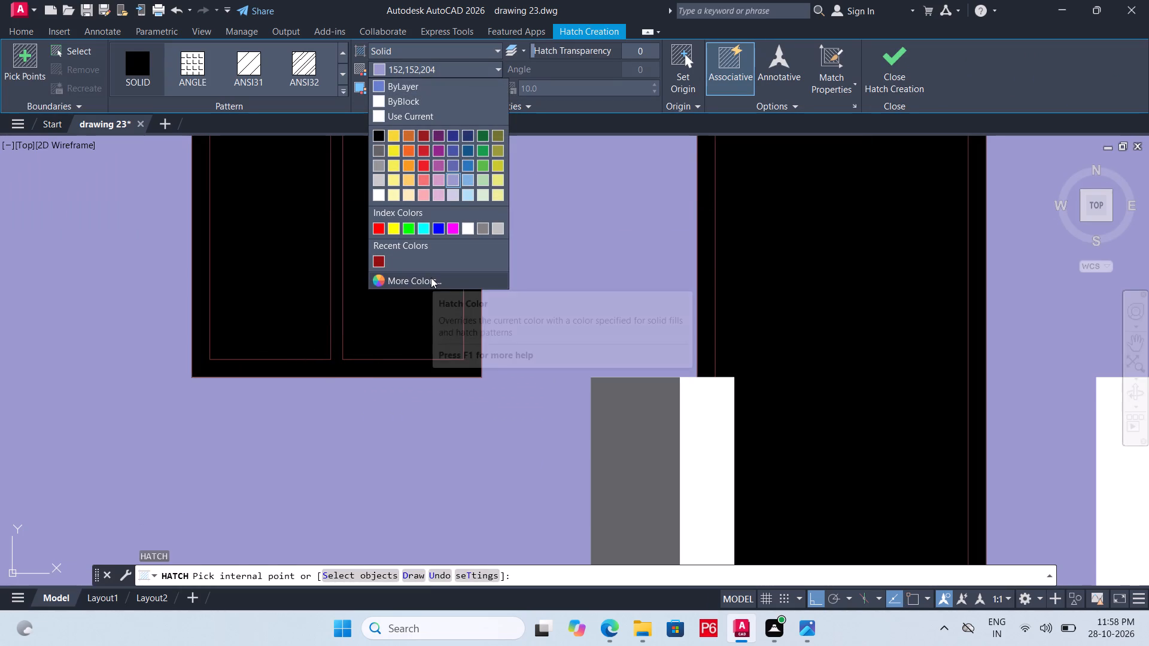
click(431, 280)
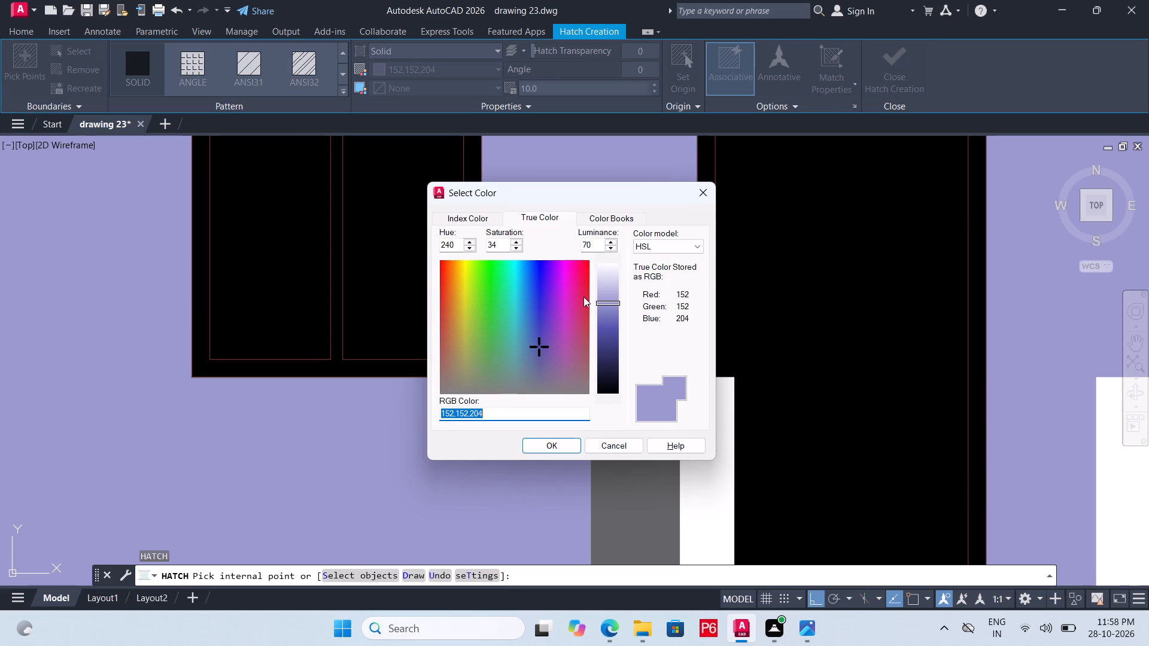
click(445, 266)
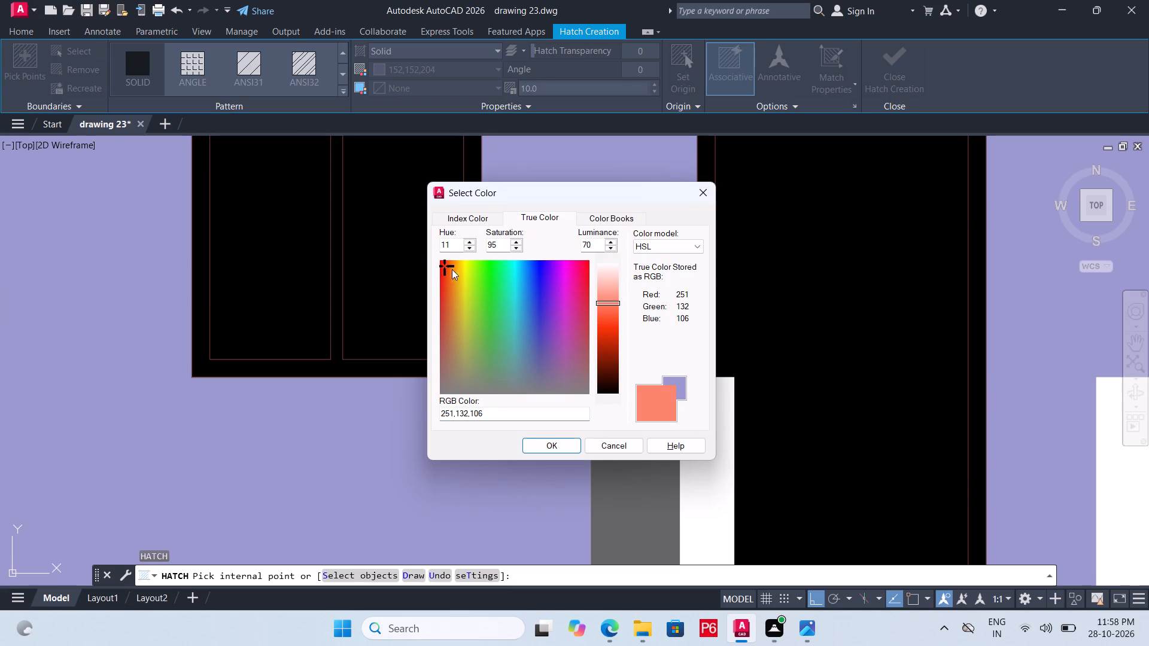
click(610, 333)
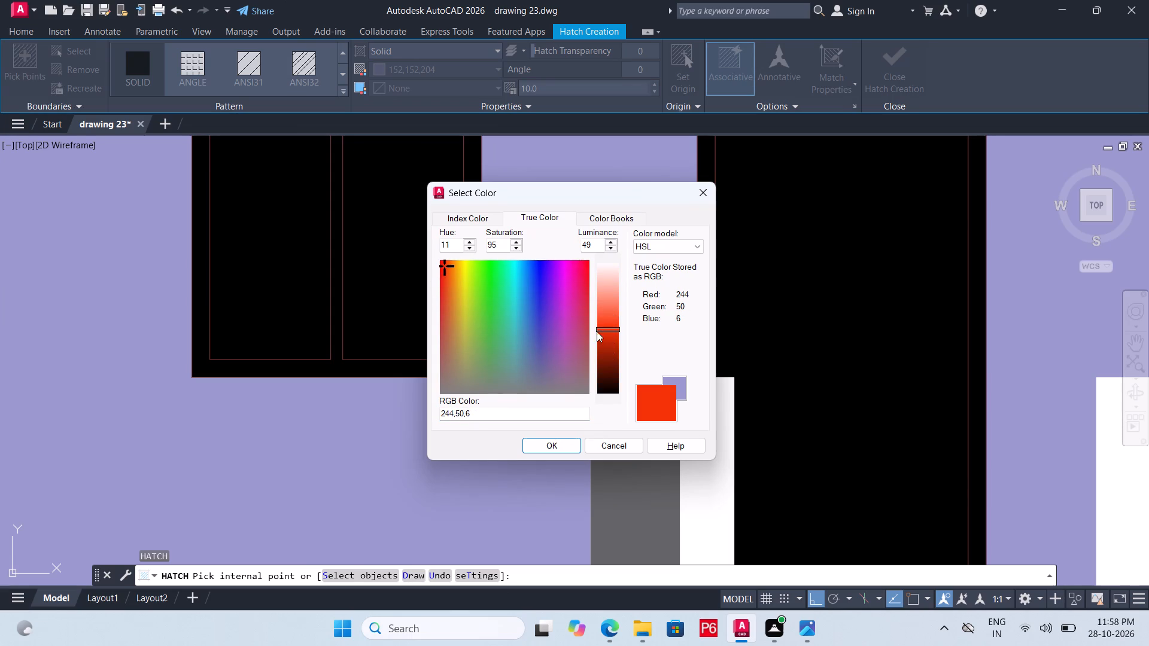
click(581, 298)
click(580, 265)
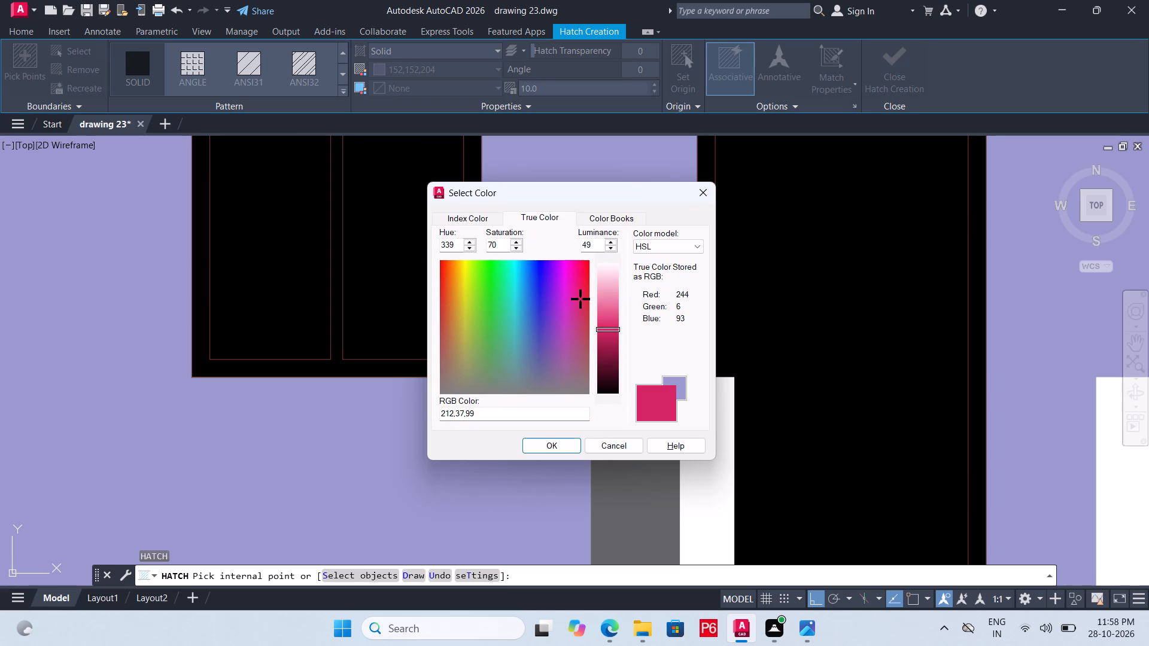
click(454, 294)
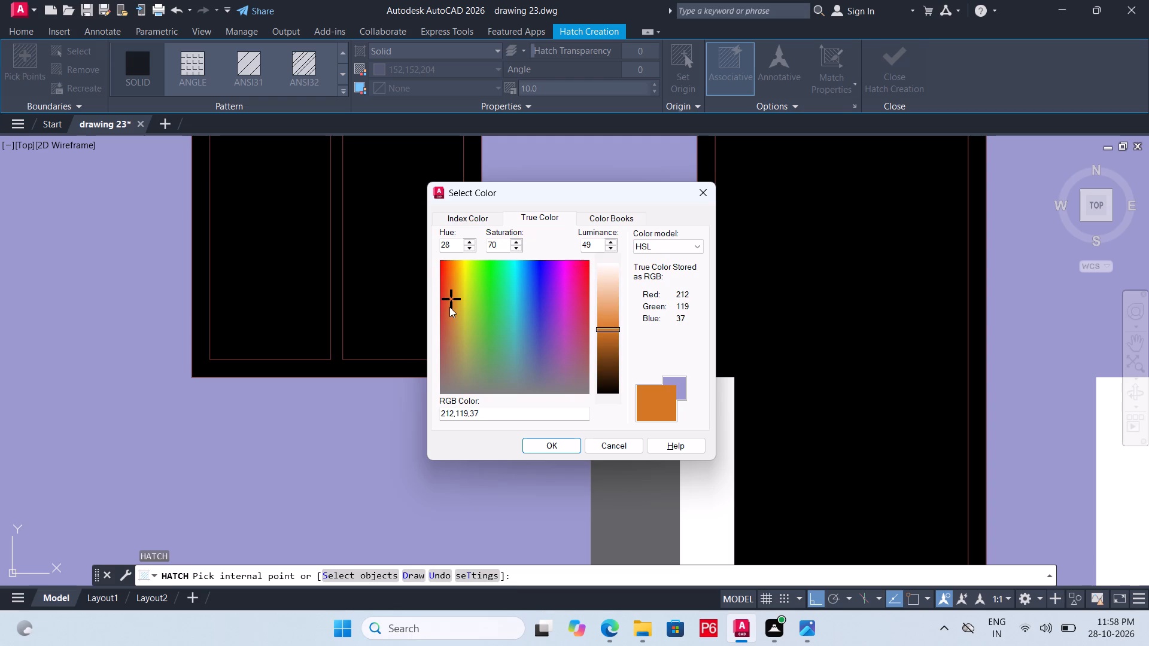
click(443, 300)
drag(443, 297, 457, 304)
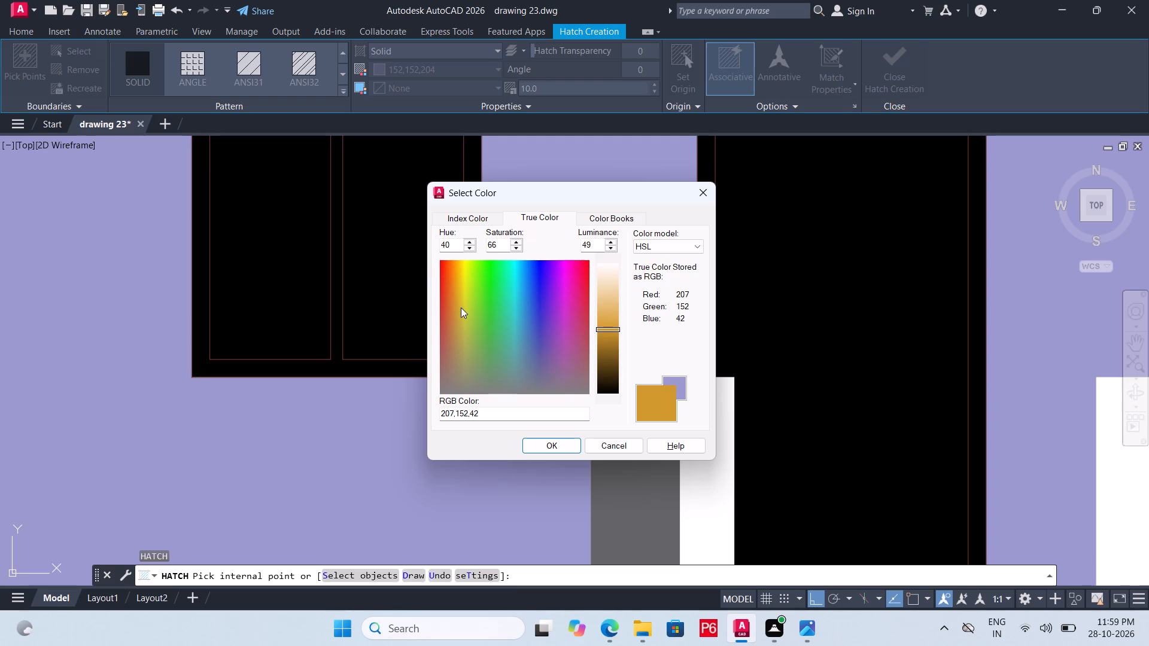
click(460, 307)
drag(457, 298, 452, 292)
click(450, 290)
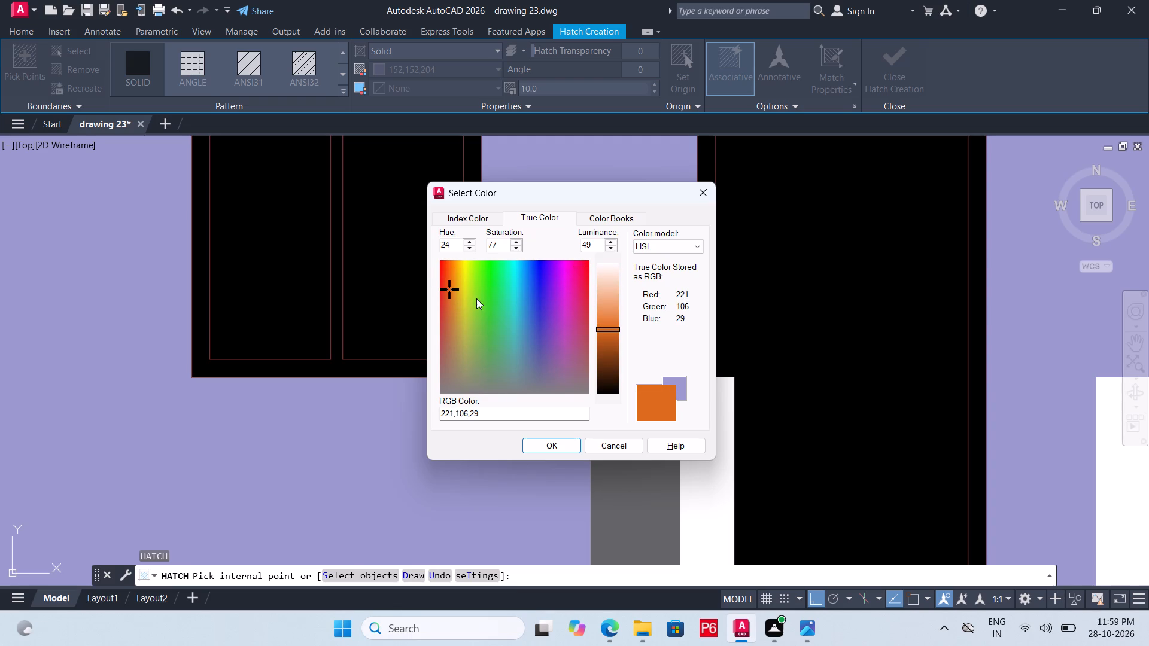
click(603, 340)
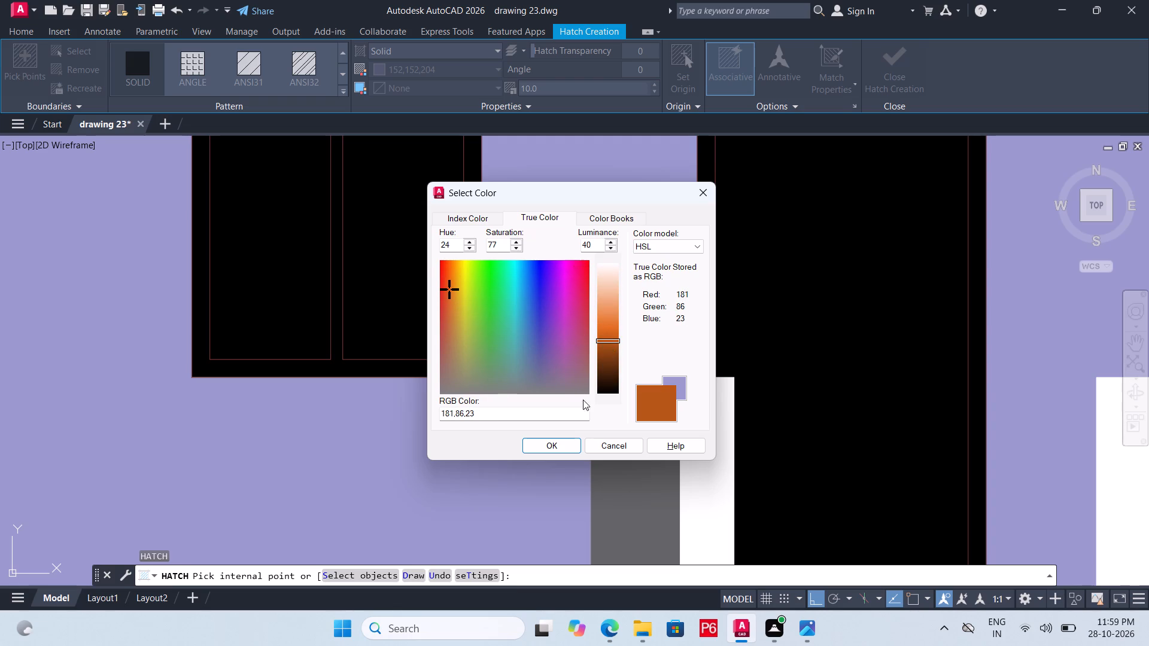
click(560, 445)
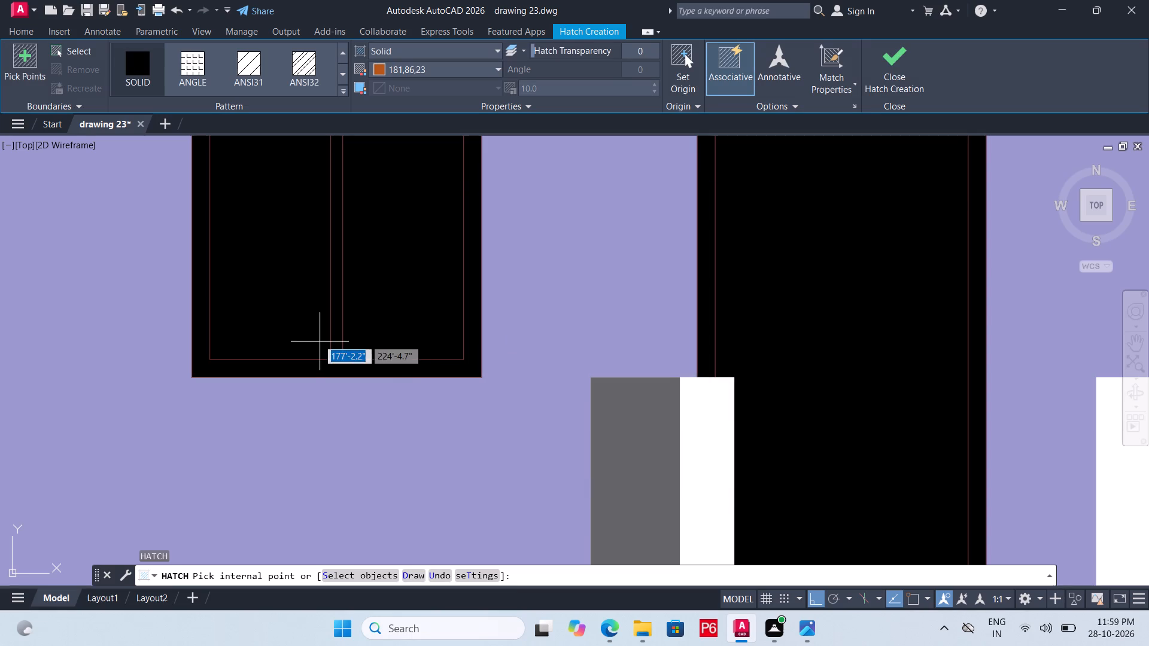
click(339, 370)
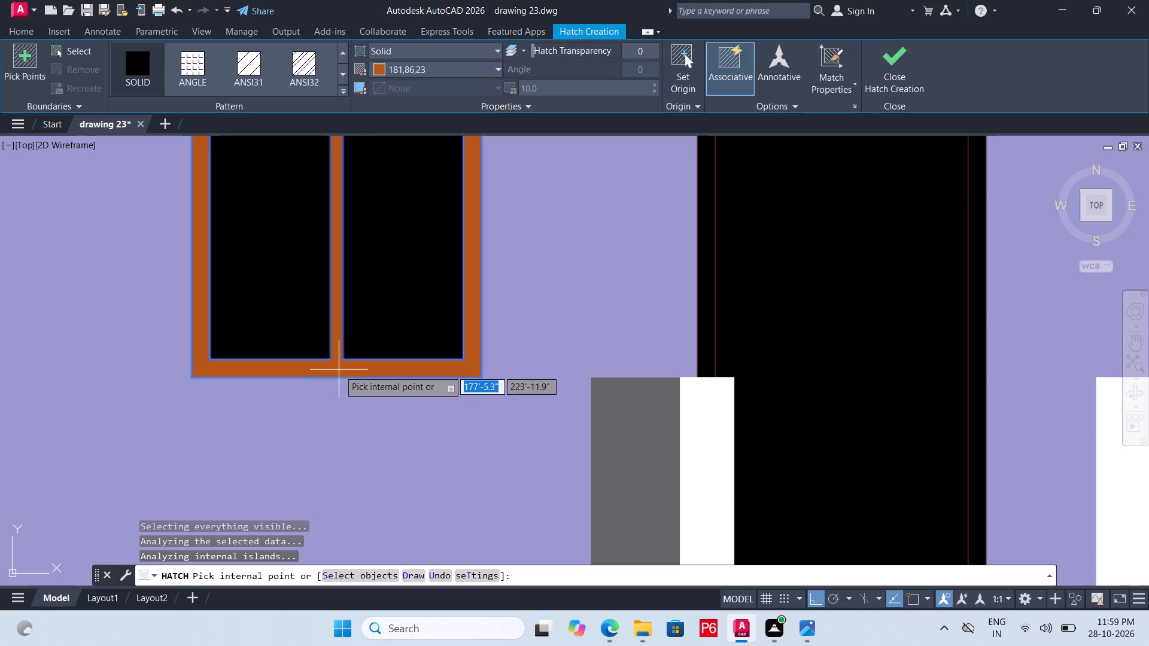
scroll(297, 360, down, 2)
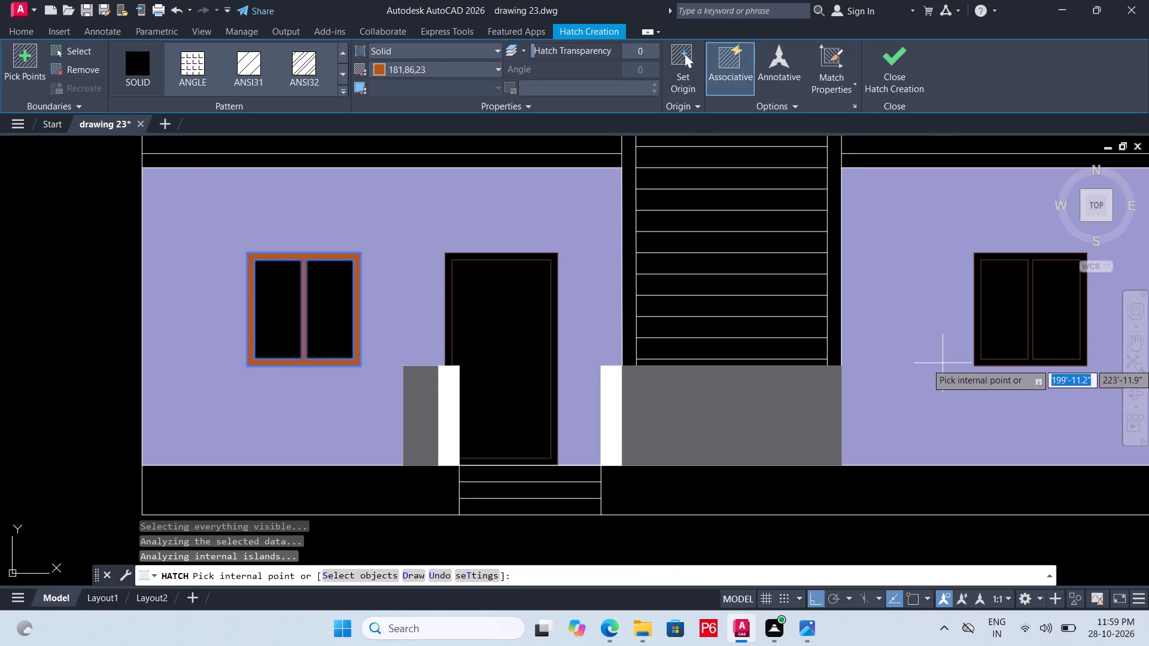
scroll(1025, 358, up, 3)
click(1029, 372)
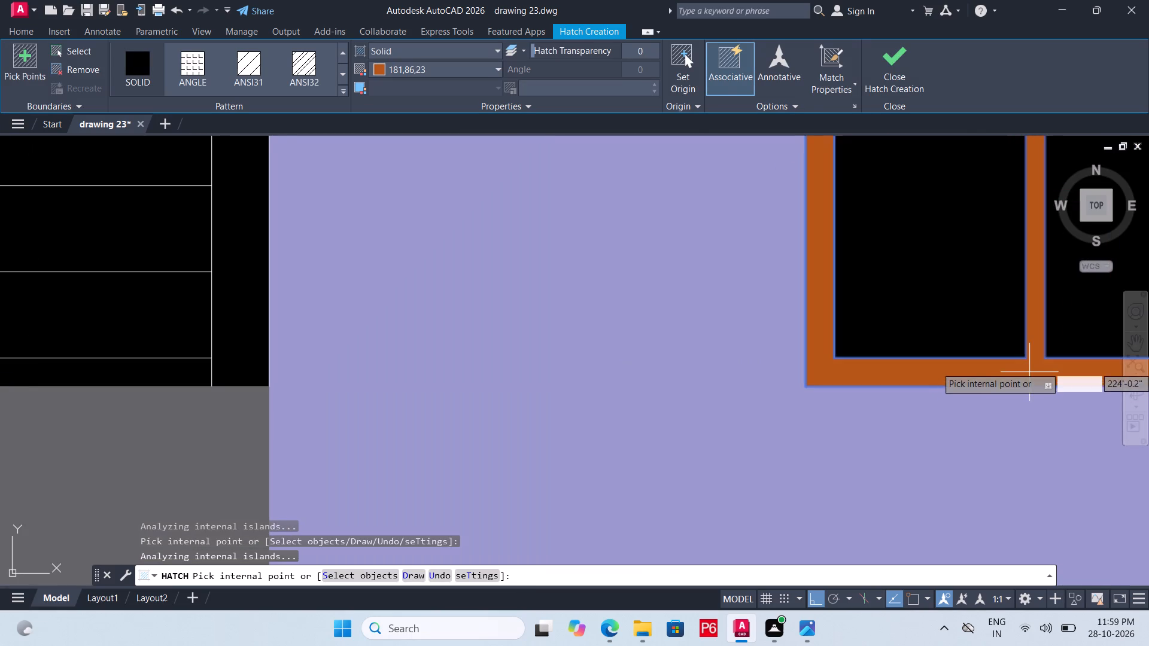
Save the drawing with the window frame hatches.
scroll(866, 345, down, 3)
key(ctrl+s)
key(ctrl+s)
key(ctrl+s)
key(ctrl+s)
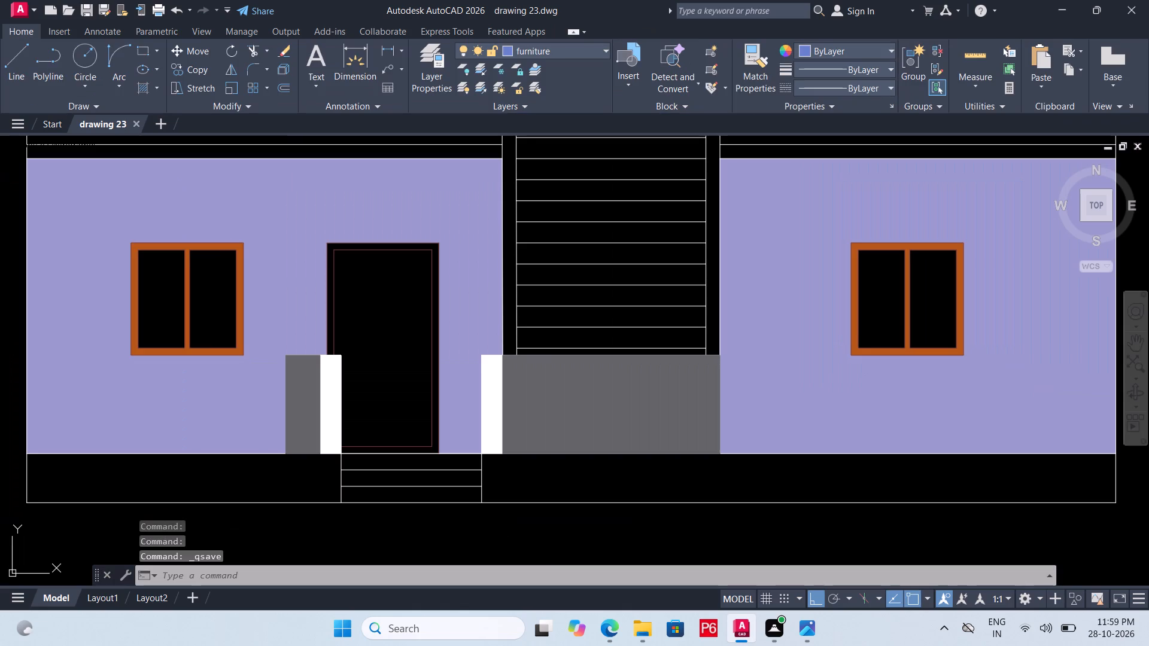
key(ctrl+s)
With Ortho off, draw a diagonal line about 1' long, rising to the right, inside the left window's left pane.
scroll(890, 346, down, 1)
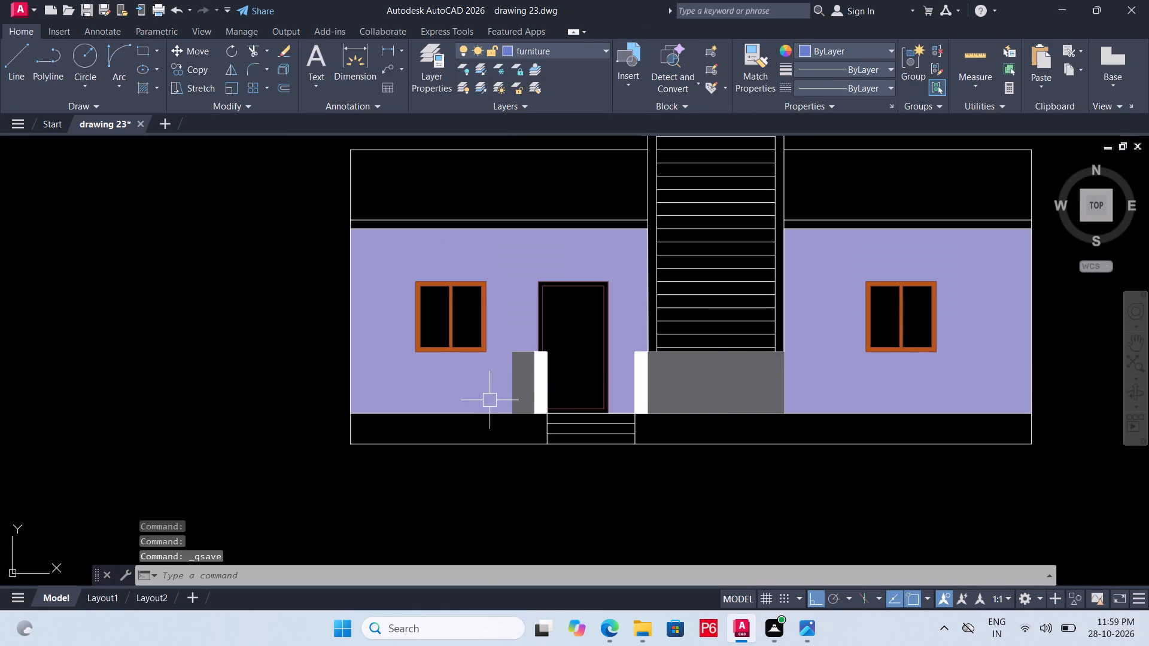
scroll(418, 319, up, 3)
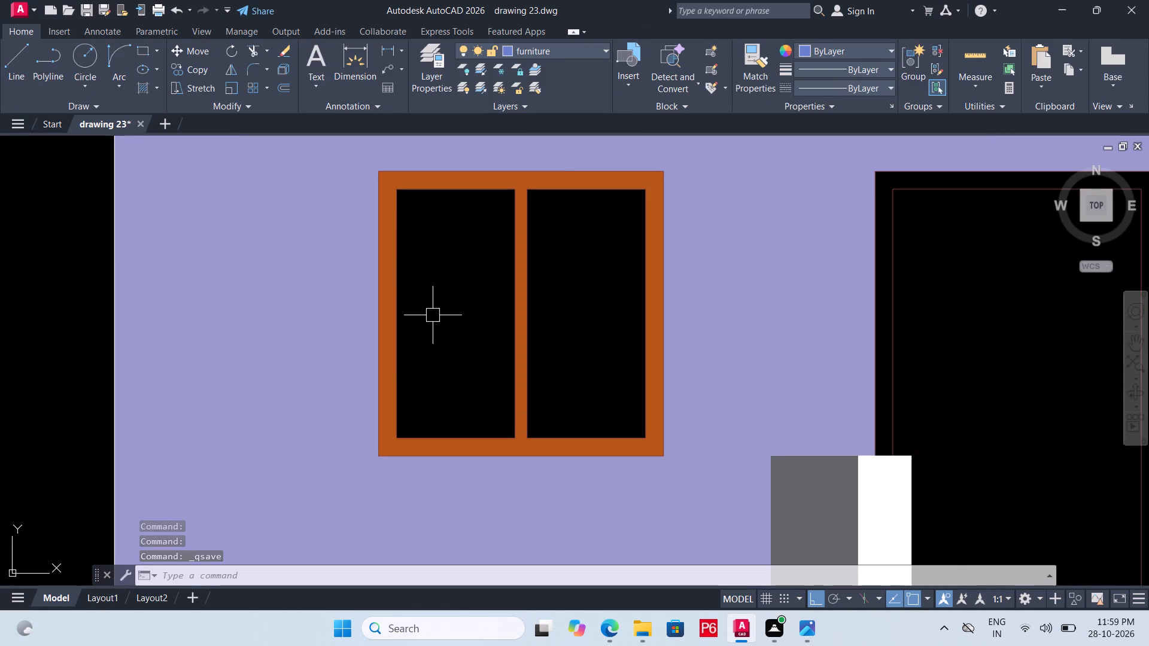
key(l)
key(space)
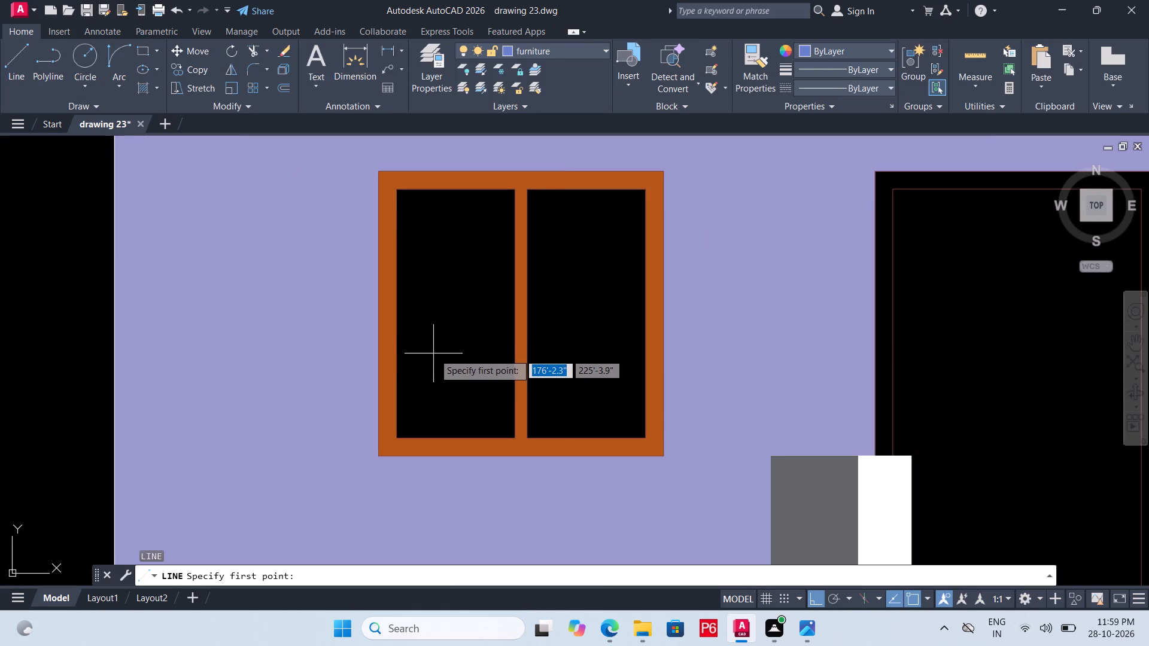
click(434, 343)
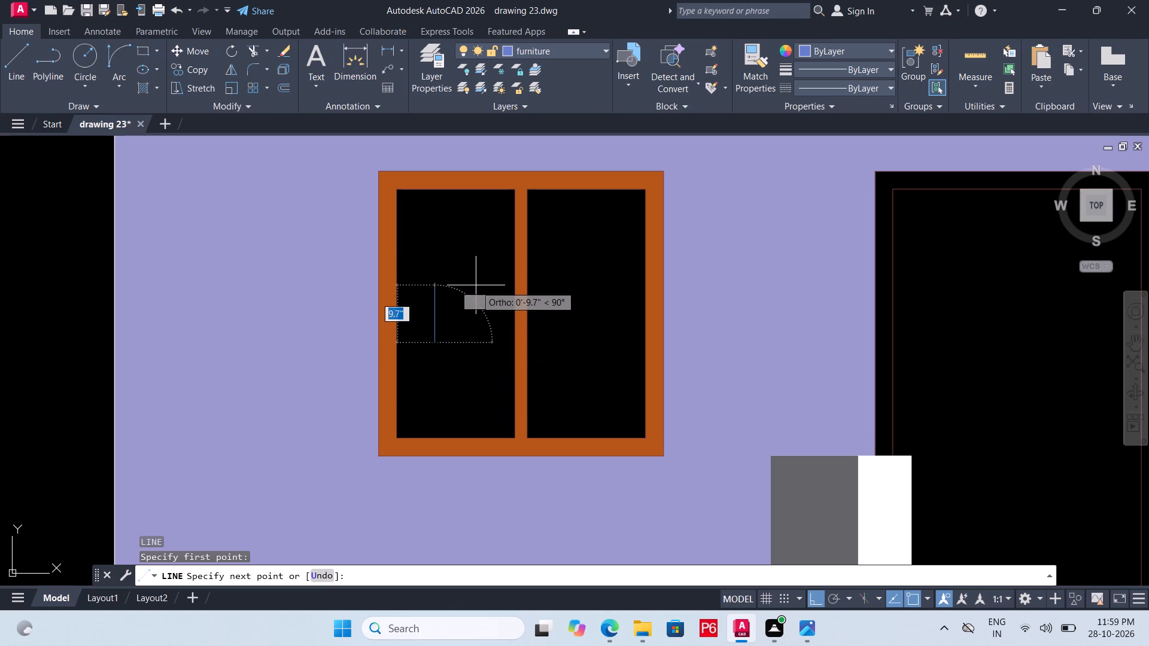
key(F8)
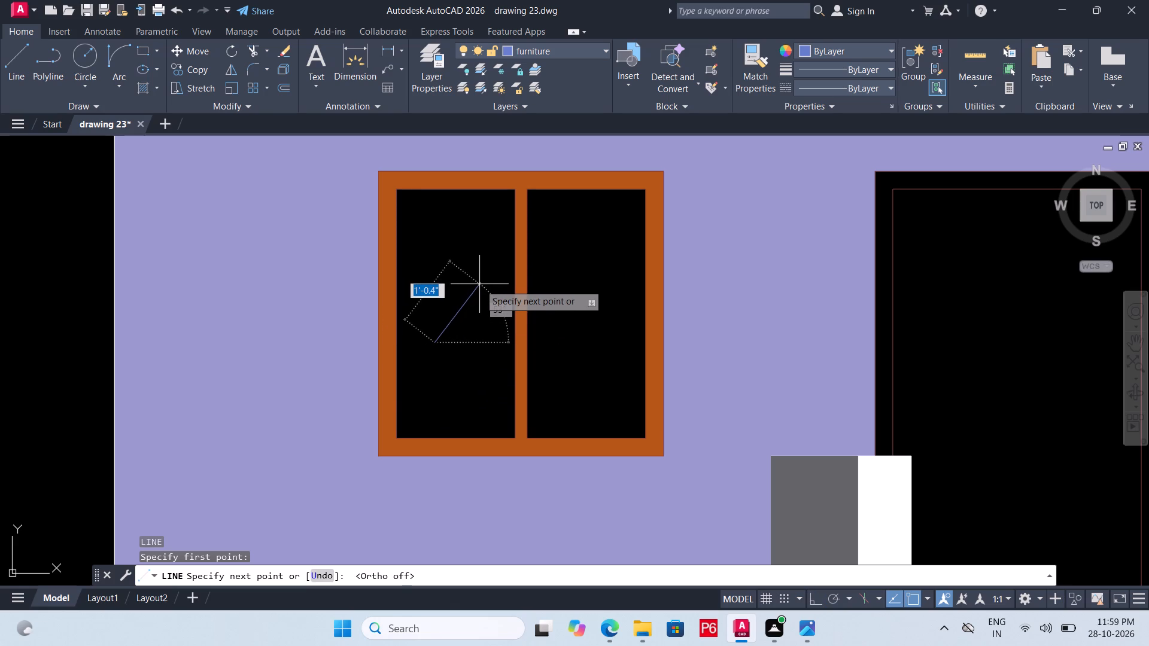
click(479, 287)
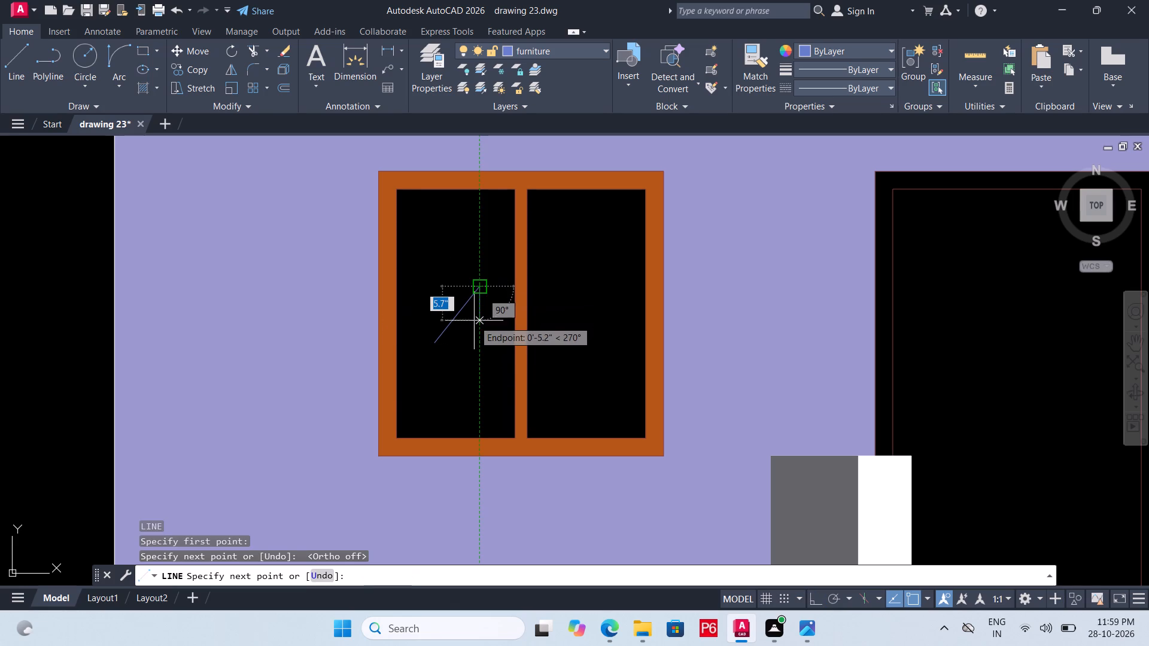
End the line after the single segment and save the drawing.
key(ctrl+s)
key(ctrl+s)
key(ctrl+s)
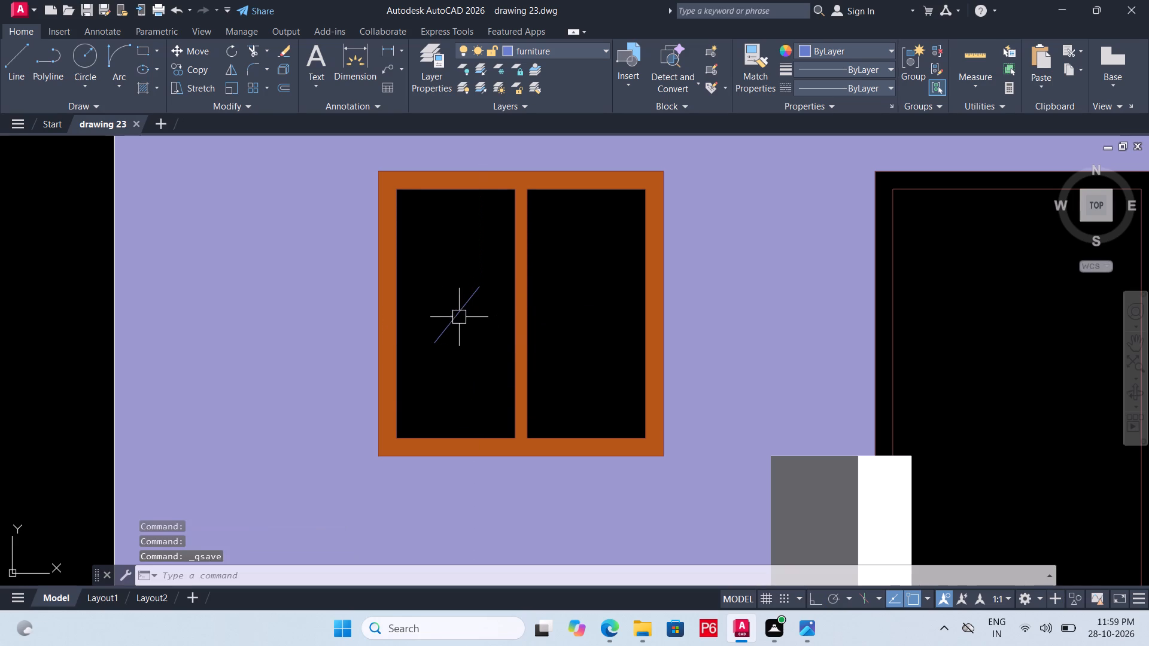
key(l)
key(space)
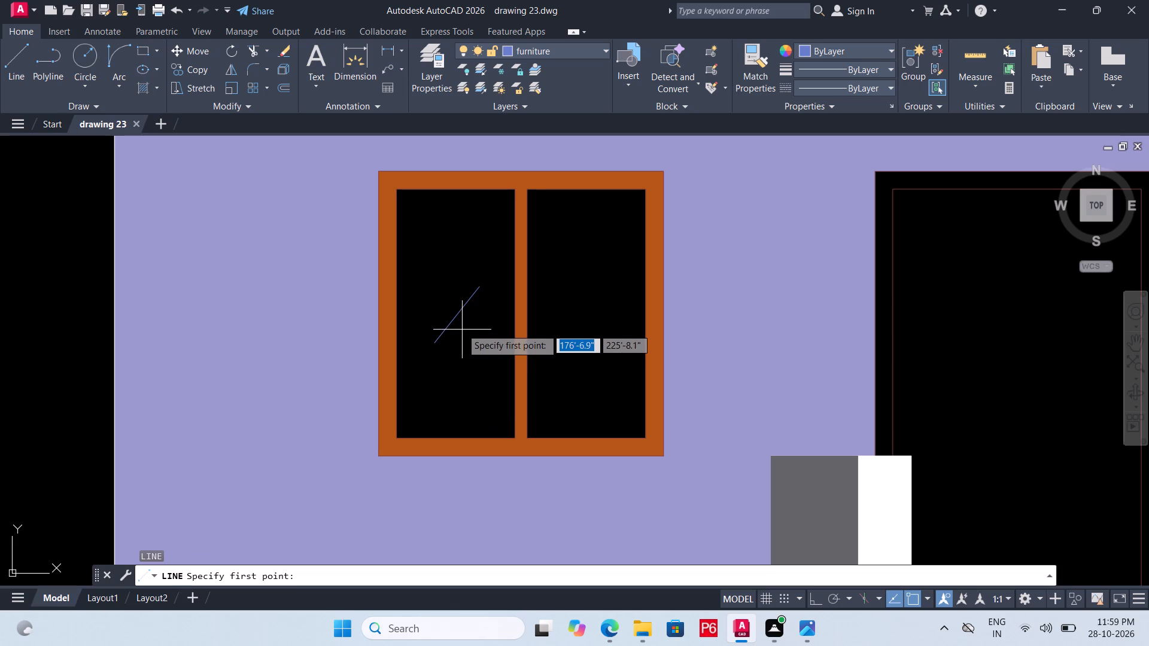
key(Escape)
Offset the diagonal line in the left window's left pane by 2" to both sides.
click(464, 313)
key(o)
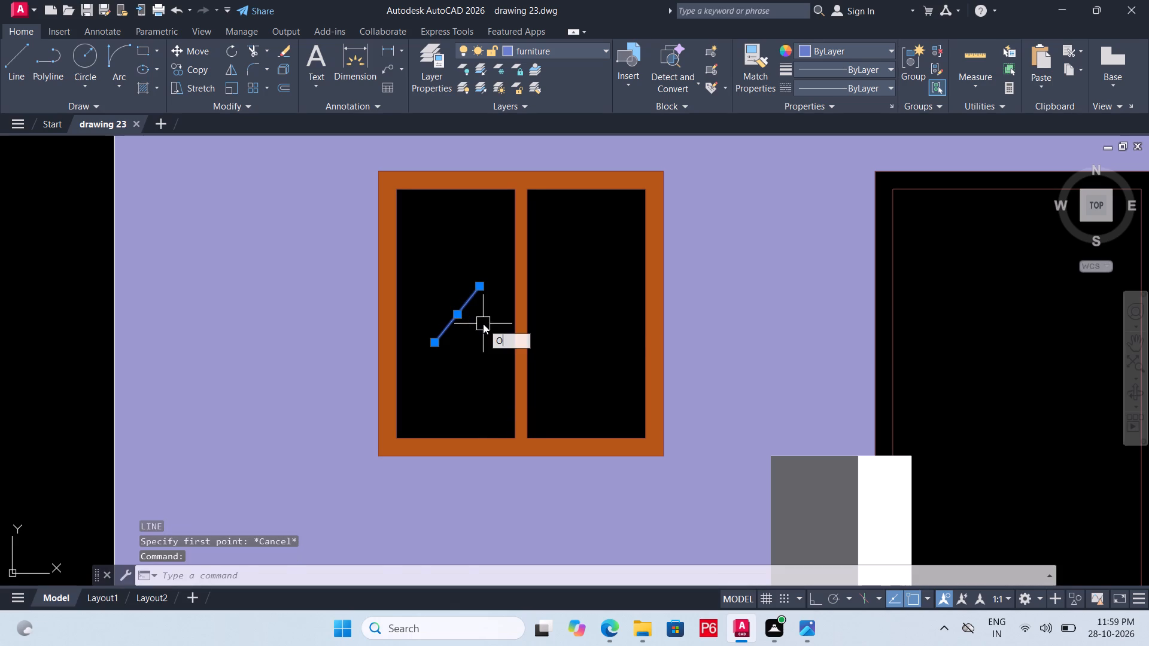
key(Return)
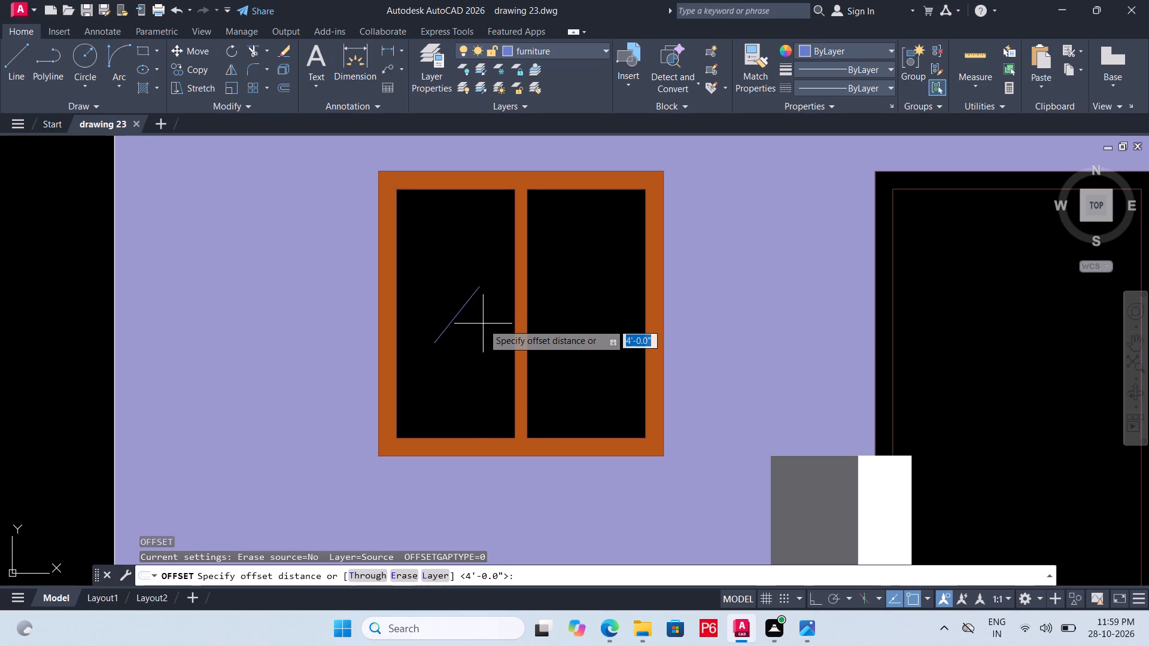
key(2)
key(shift+quotedbl)
key(Return)
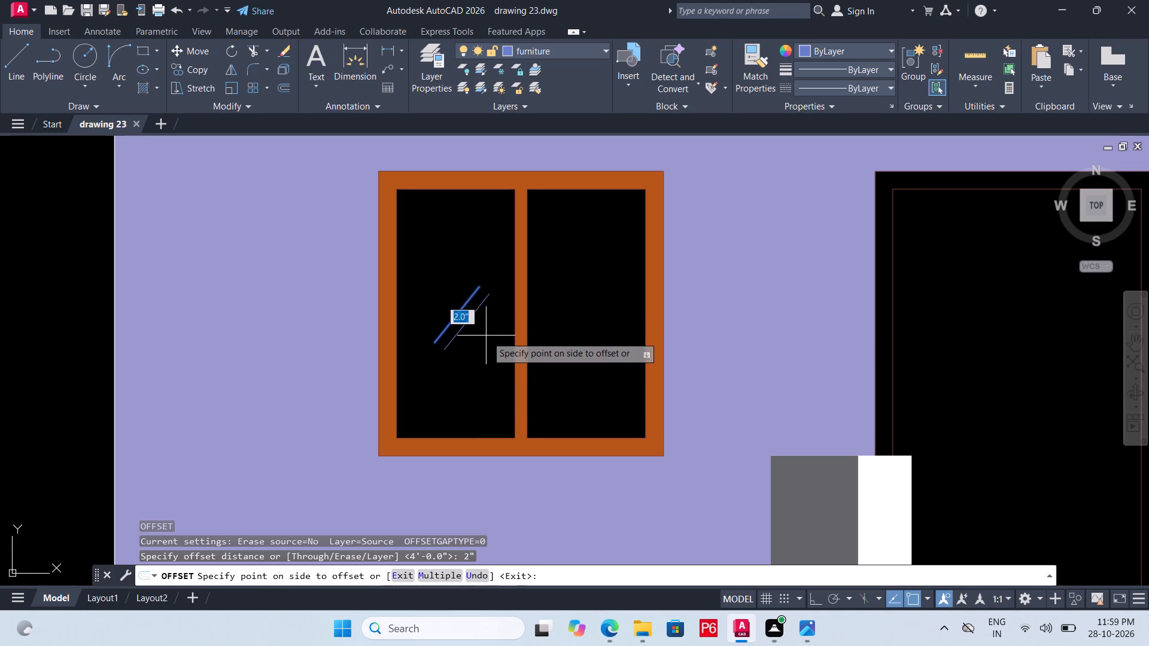
drag(487, 336, 481, 333)
click(458, 316)
drag(449, 309, 445, 301)
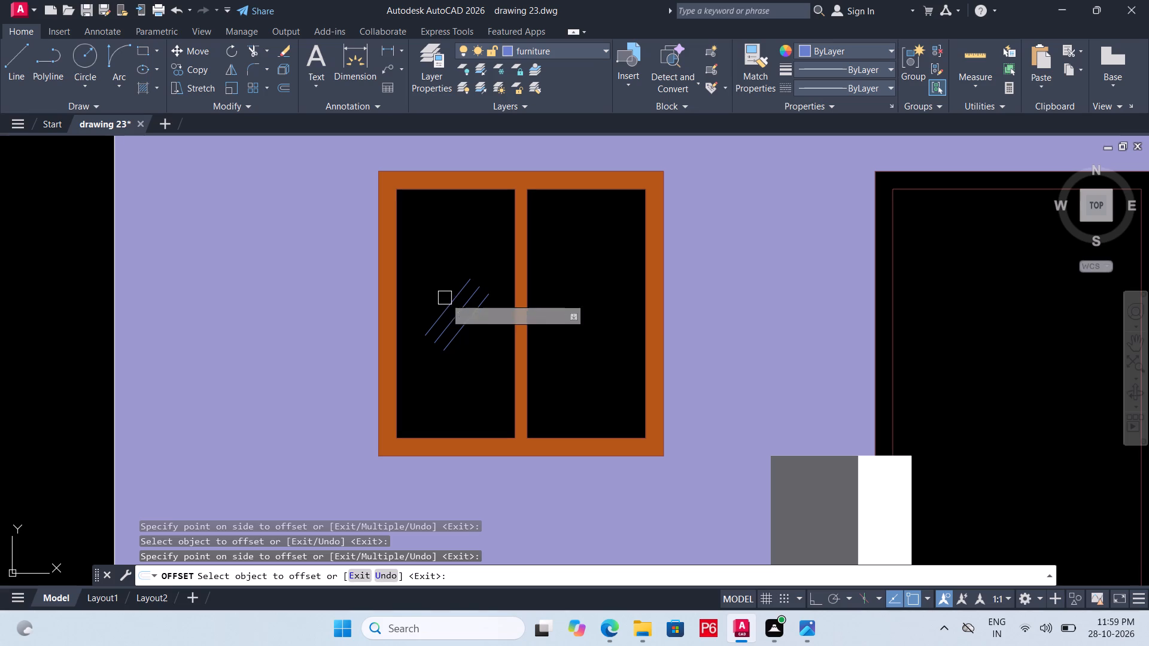
Save the drawing with the offset glass lines.
key(ctrl+s)
key(ctrl+s)
key(ctrl+s)
key(ctrl+s)
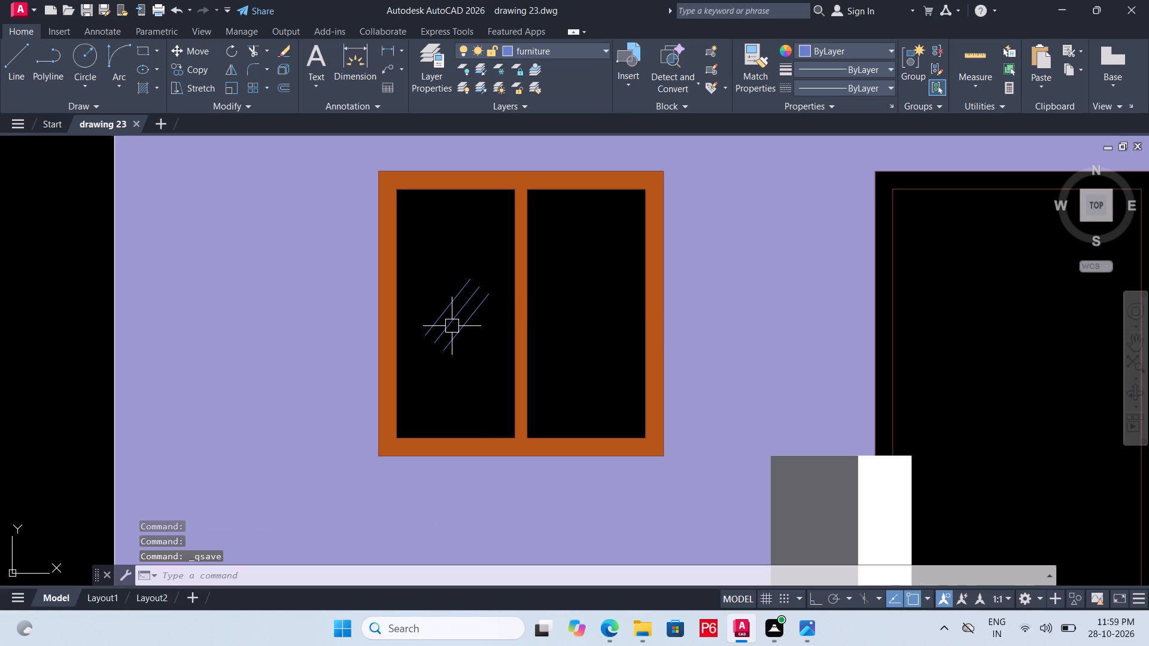
Shorten the two outer diagonal glass lines at both ends, keeping their slope, so the middle line is the longest.
scroll(450, 326, up, 2)
scroll(450, 326, down, 1)
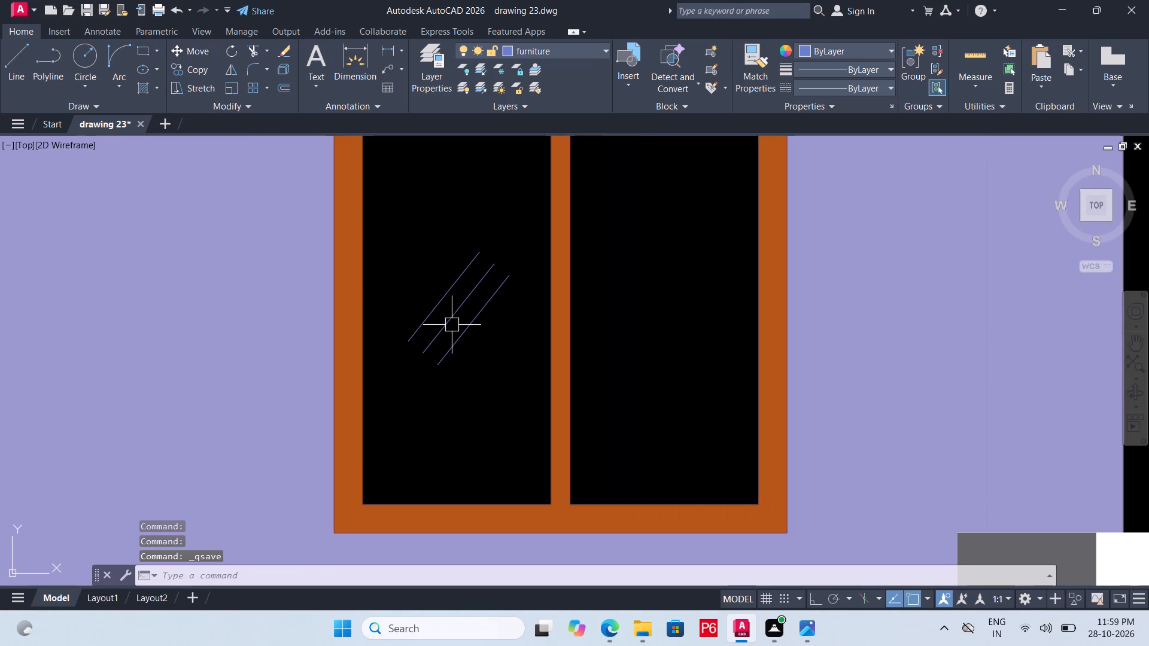
scroll(472, 327, up, 1)
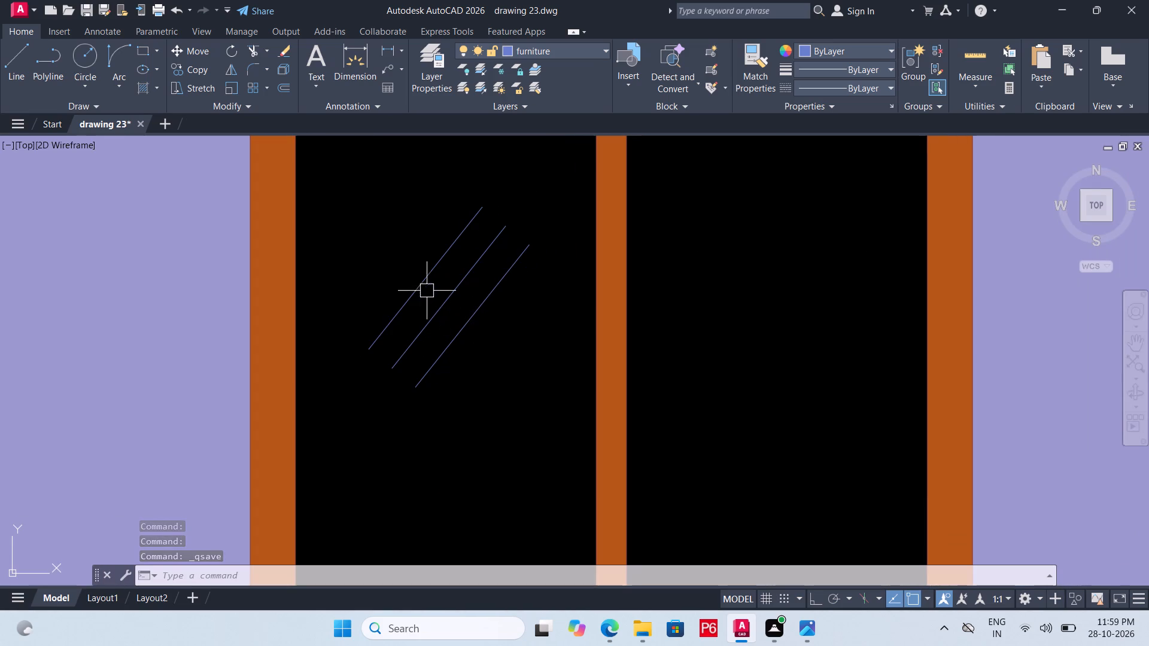
click(419, 287)
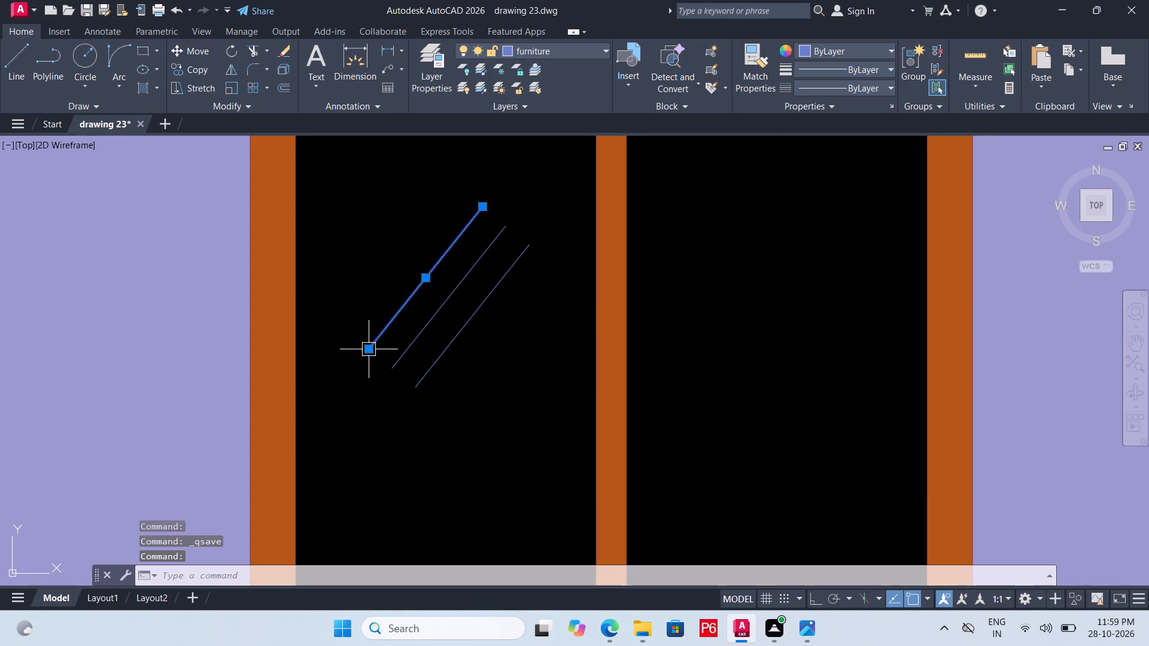
click(367, 345)
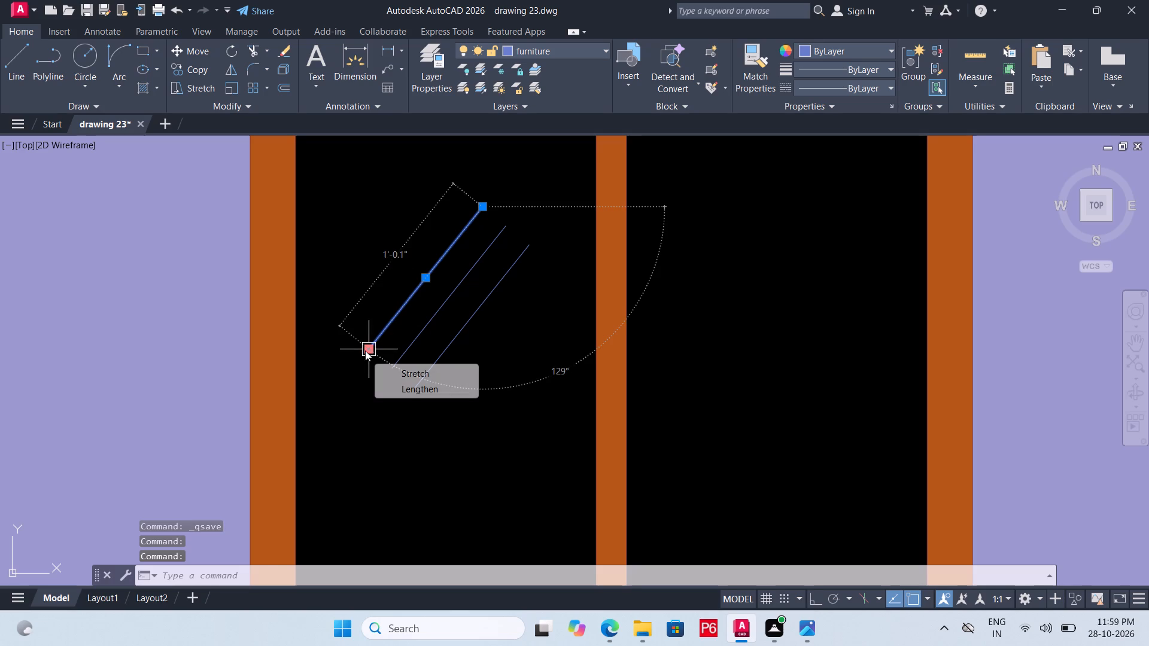
click(365, 351)
click(393, 319)
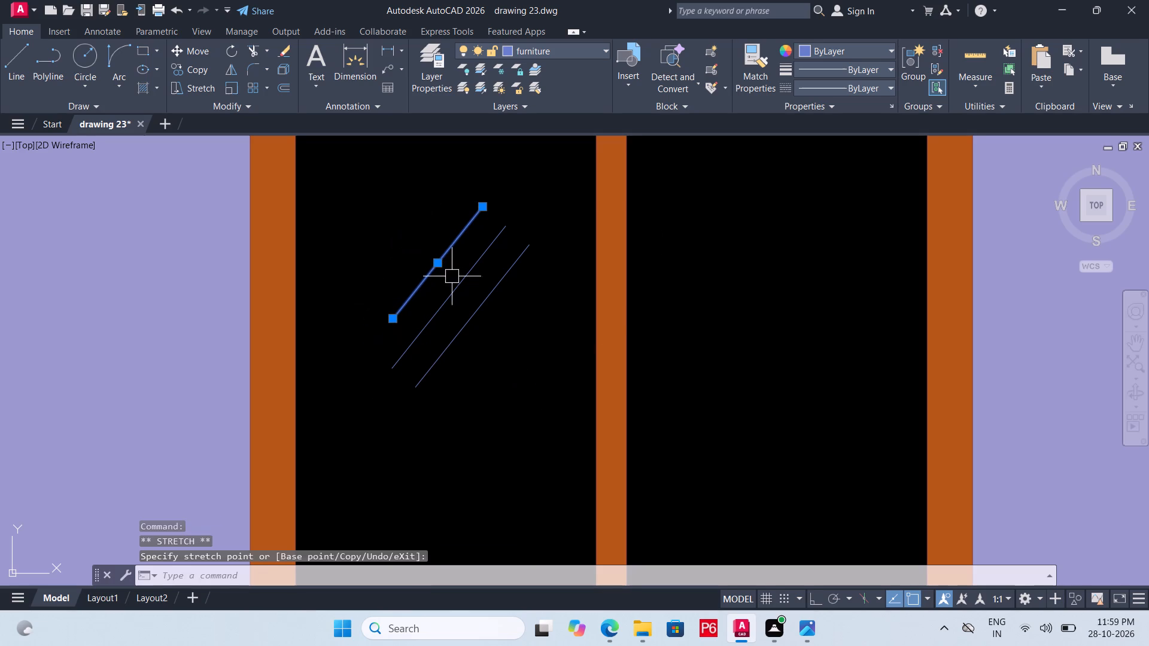
click(484, 205)
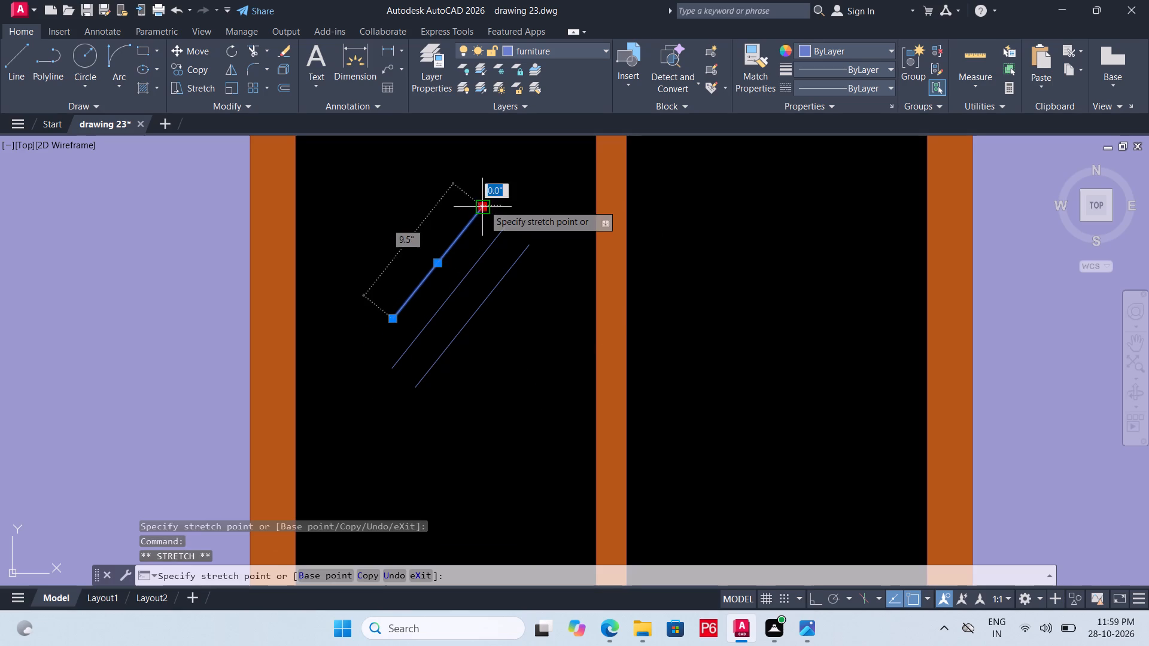
click(467, 231)
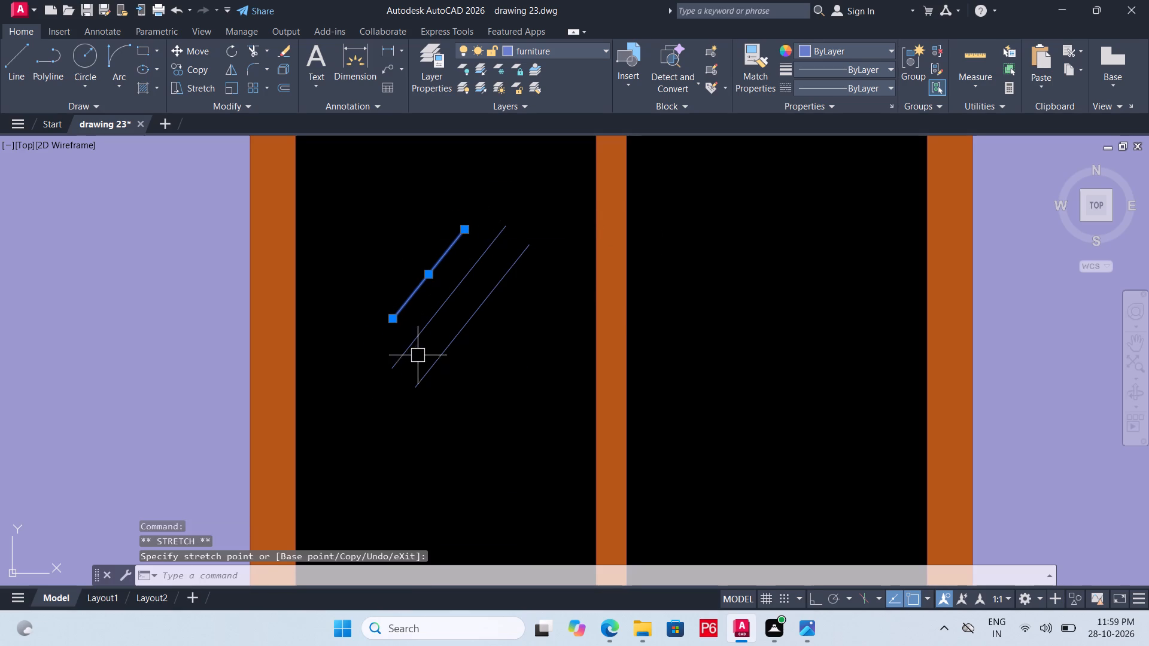
click(416, 387)
click(418, 390)
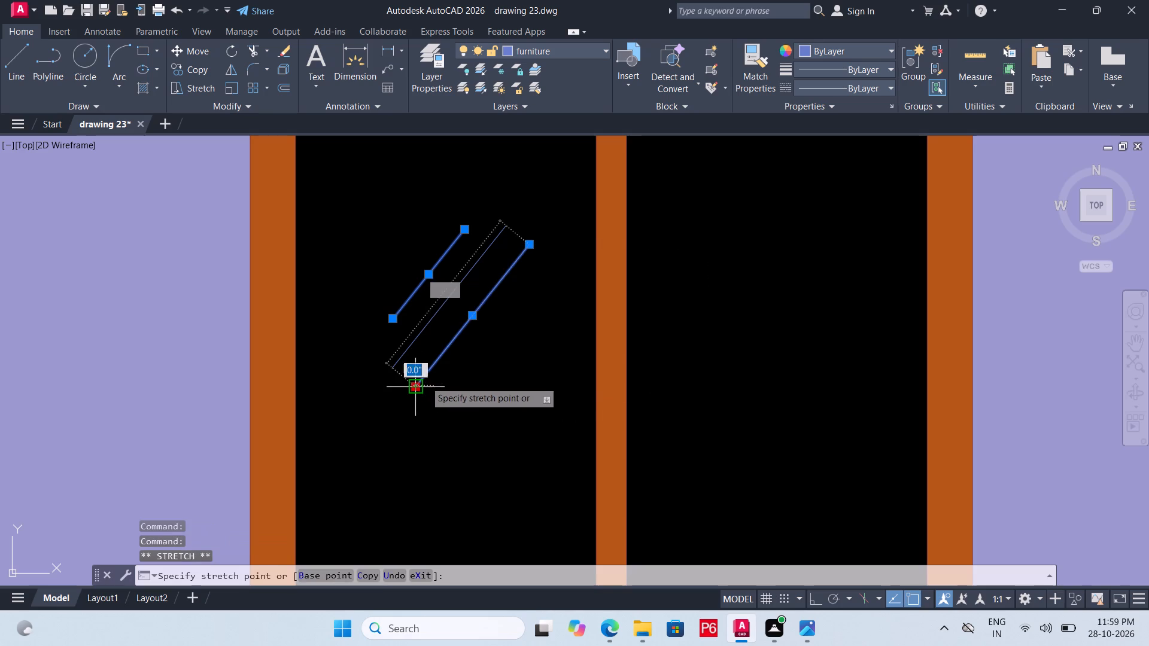
click(445, 352)
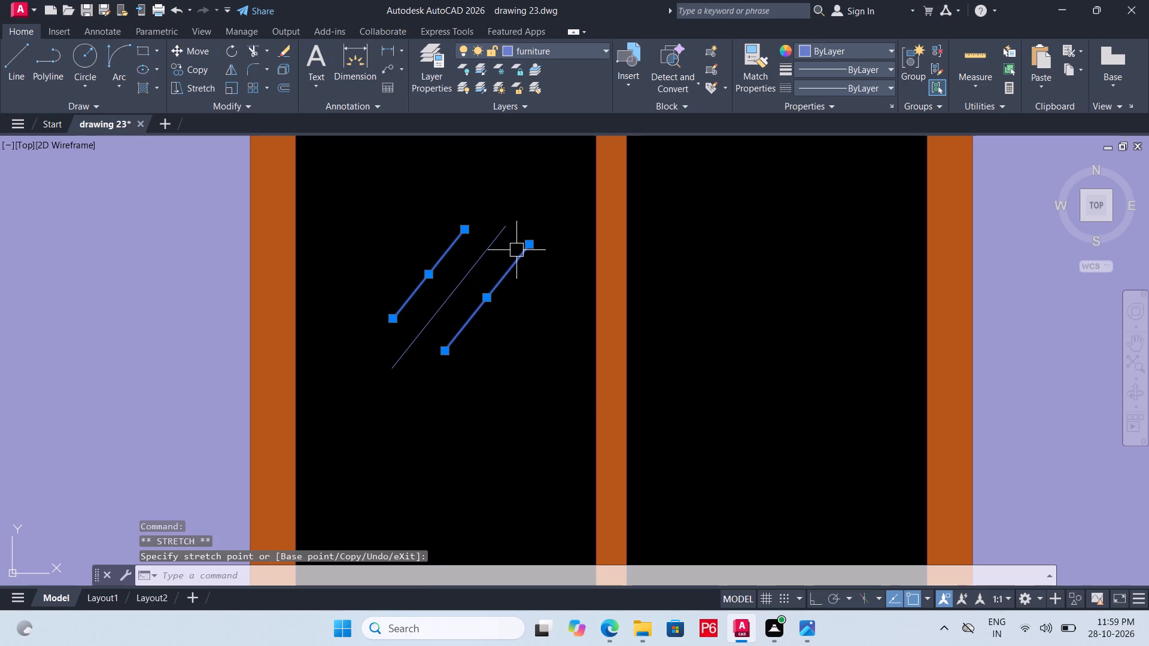
click(528, 243)
click(512, 263)
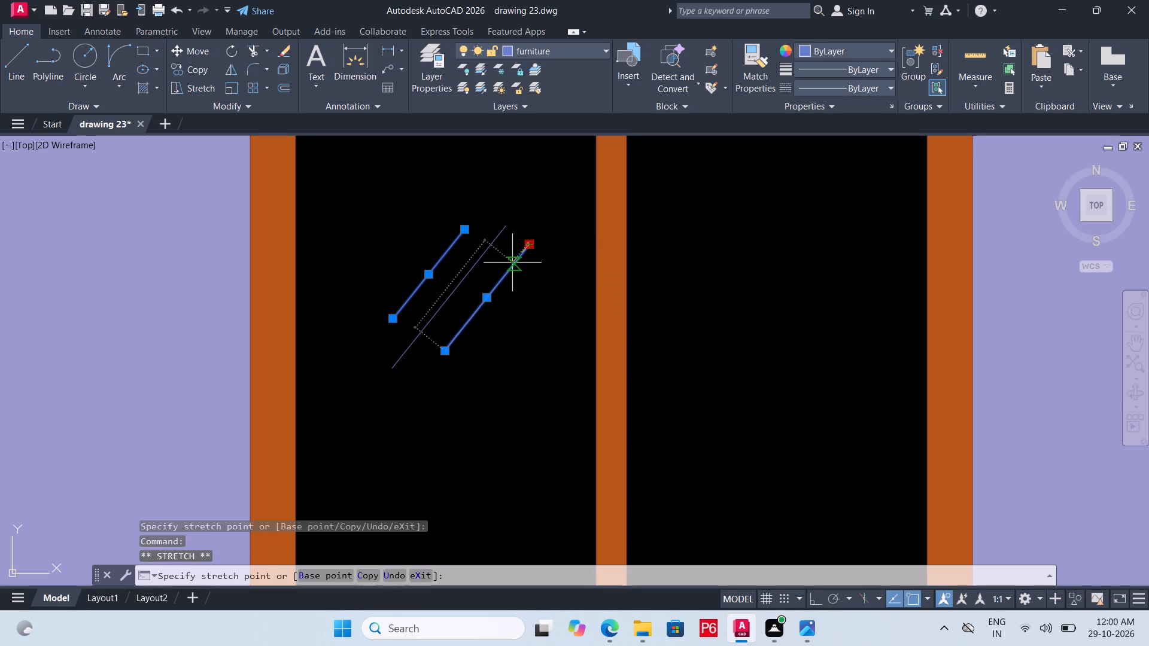
Save the drawing with the shortened glass lines.
key(ctrl+s)
key(ctrl+s)
key(ctrl+s)
key(ctrl+s)
ctrl+scroll(431, 350, down, 1)
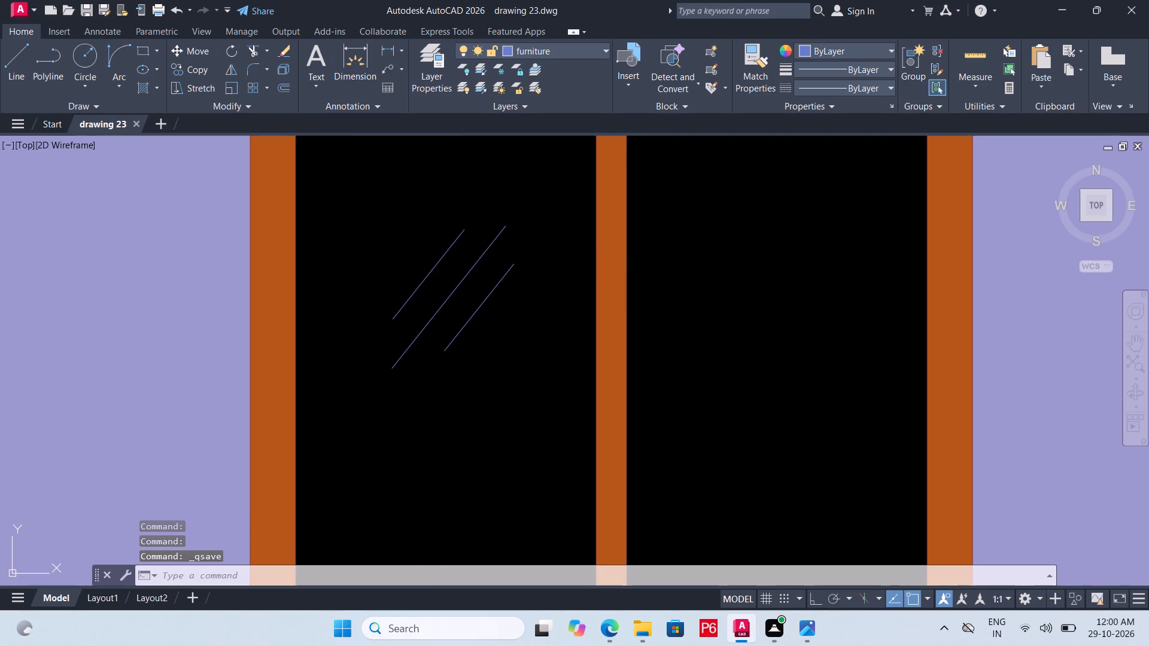
key(ctrl+s)
key(ctrl+s)
With Ortho on, copy the three glass lines horizontally into the left window's right pane and both panes of the right window.
scroll(431, 350, down, 1)
drag(412, 284, 421, 288)
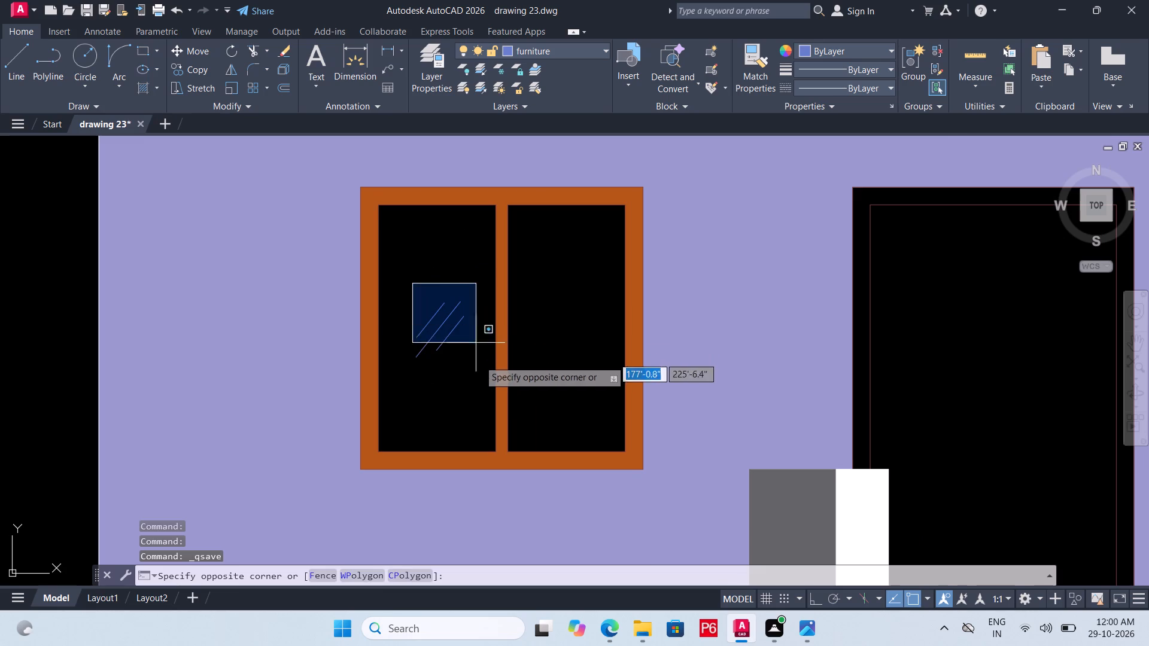
click(473, 376)
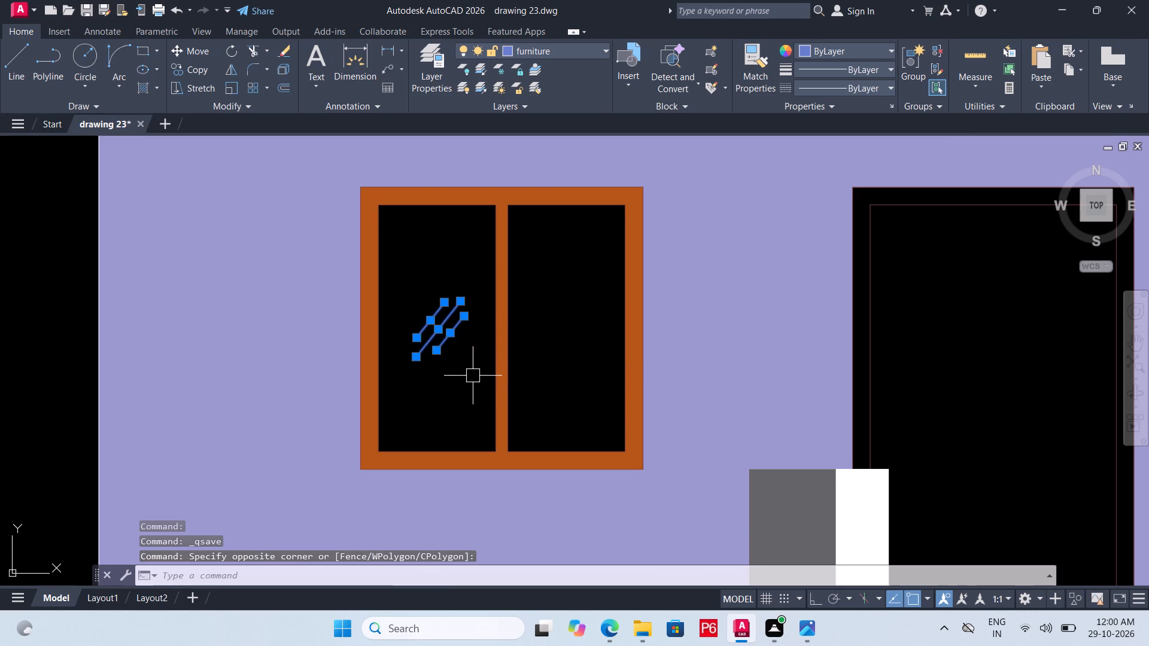
text(CO)
key(space)
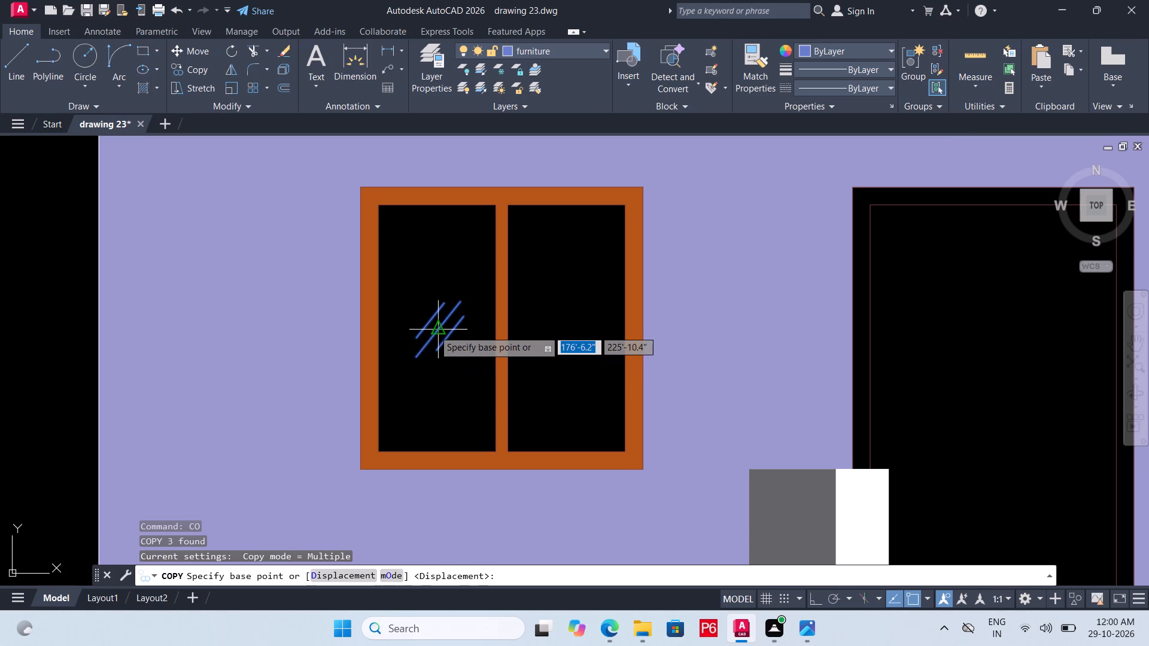
click(435, 330)
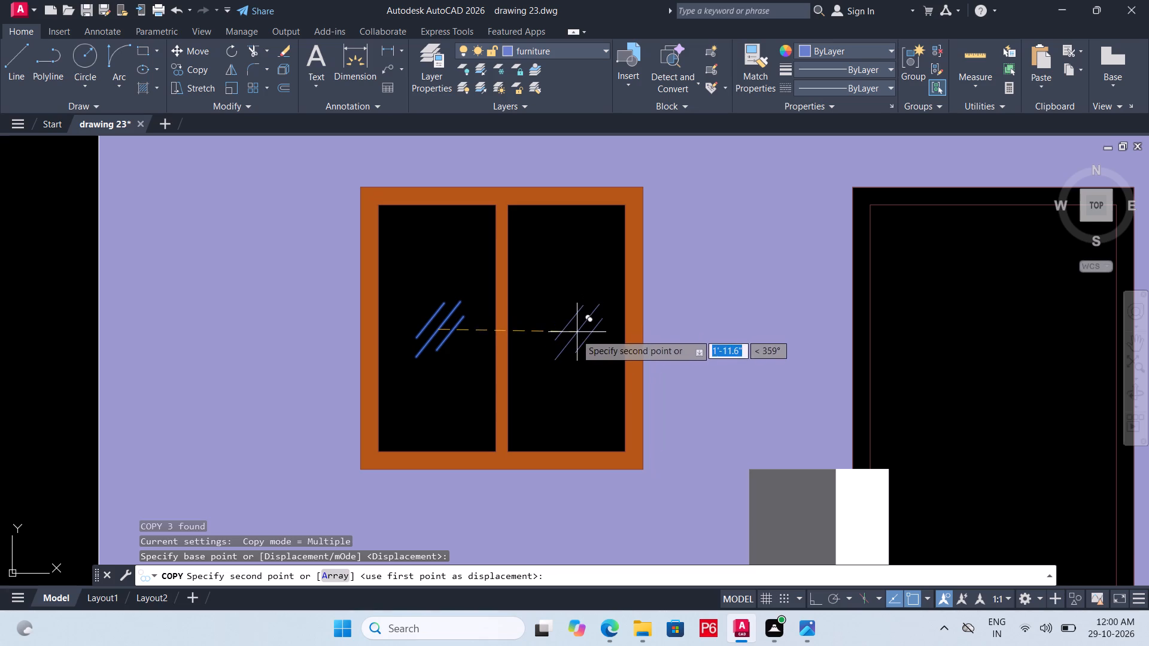
key(F8)
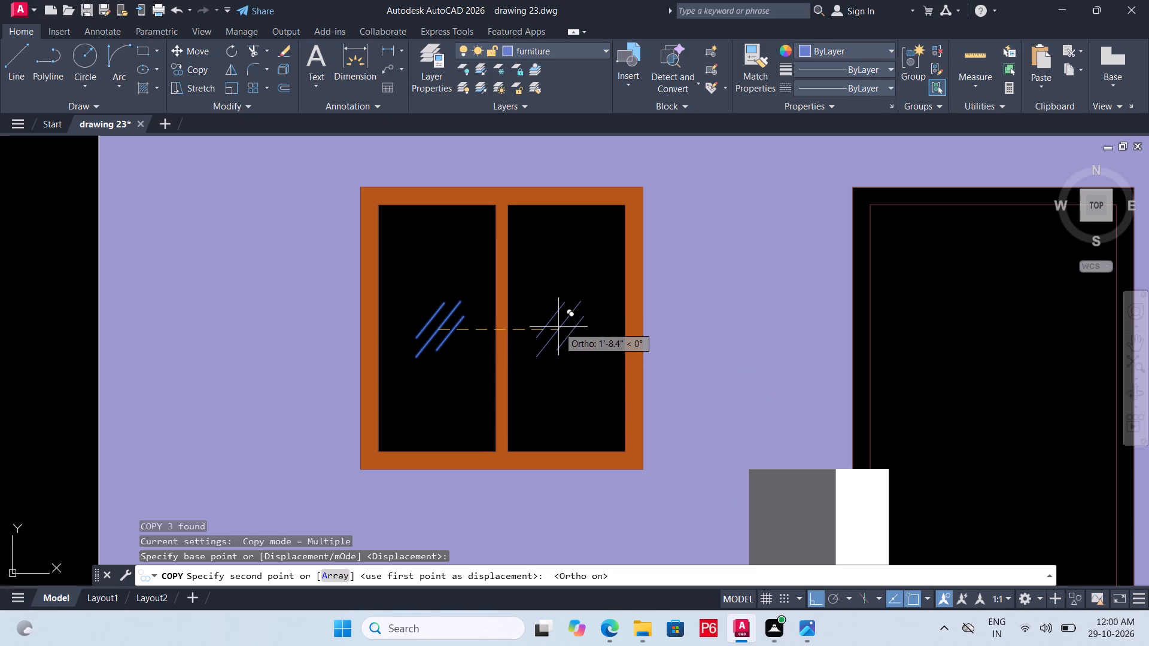
click(564, 327)
scroll(359, 336, down, 2)
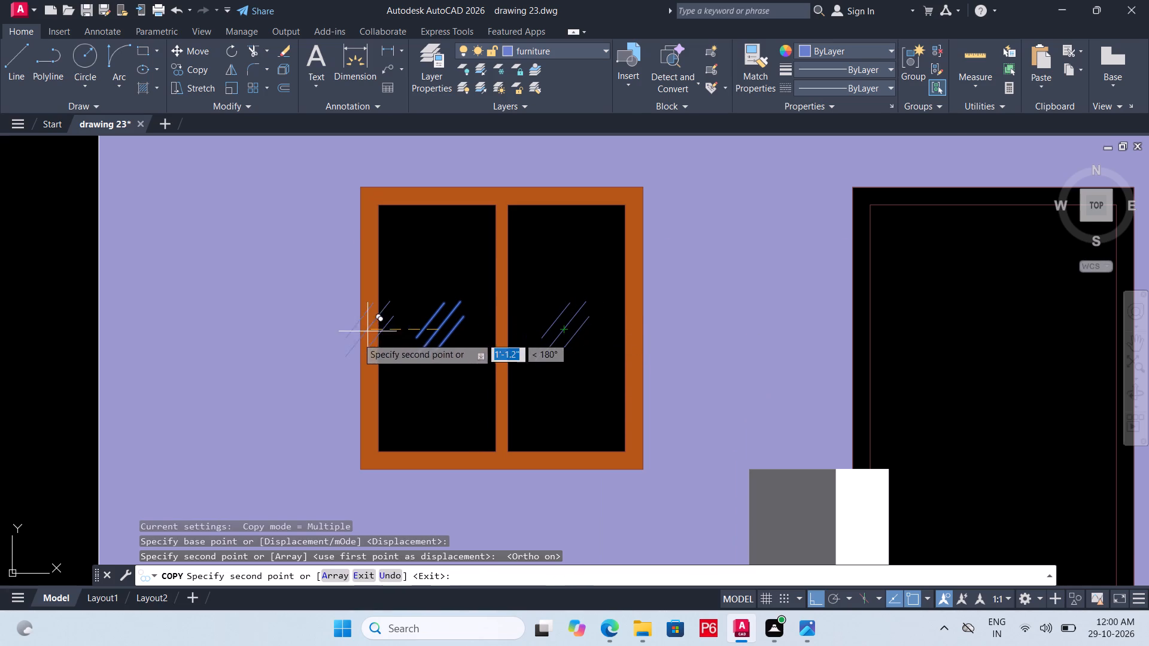
scroll(262, 324, down, 2)
scroll(536, 330, up, 2)
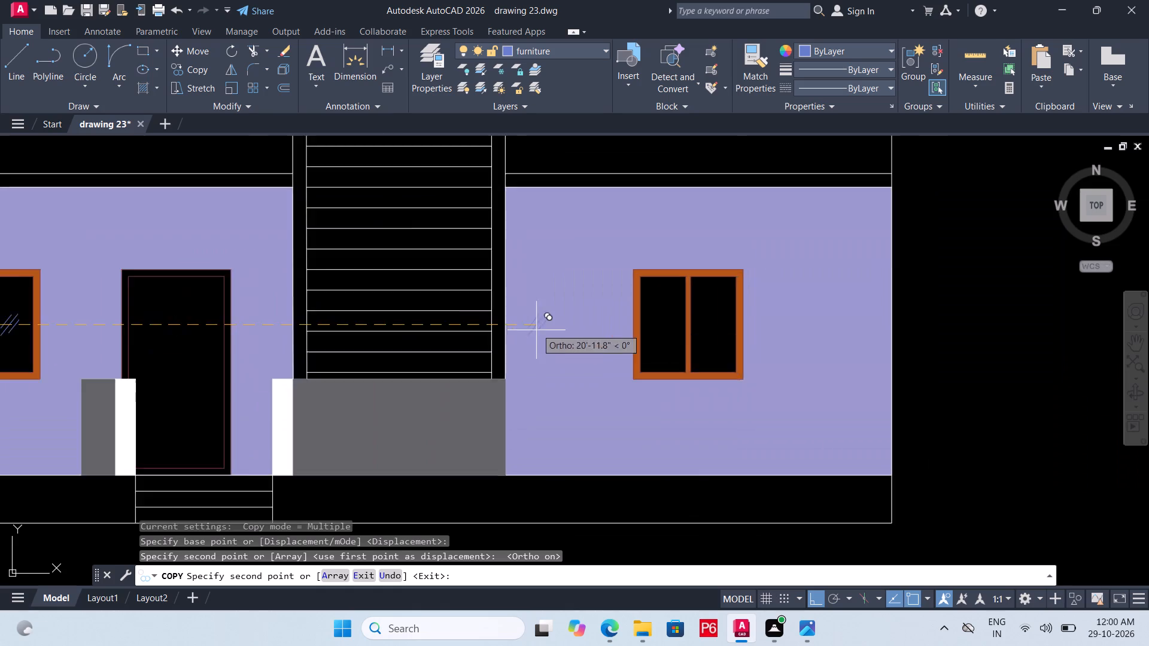
scroll(540, 327, up, 1)
click(730, 322)
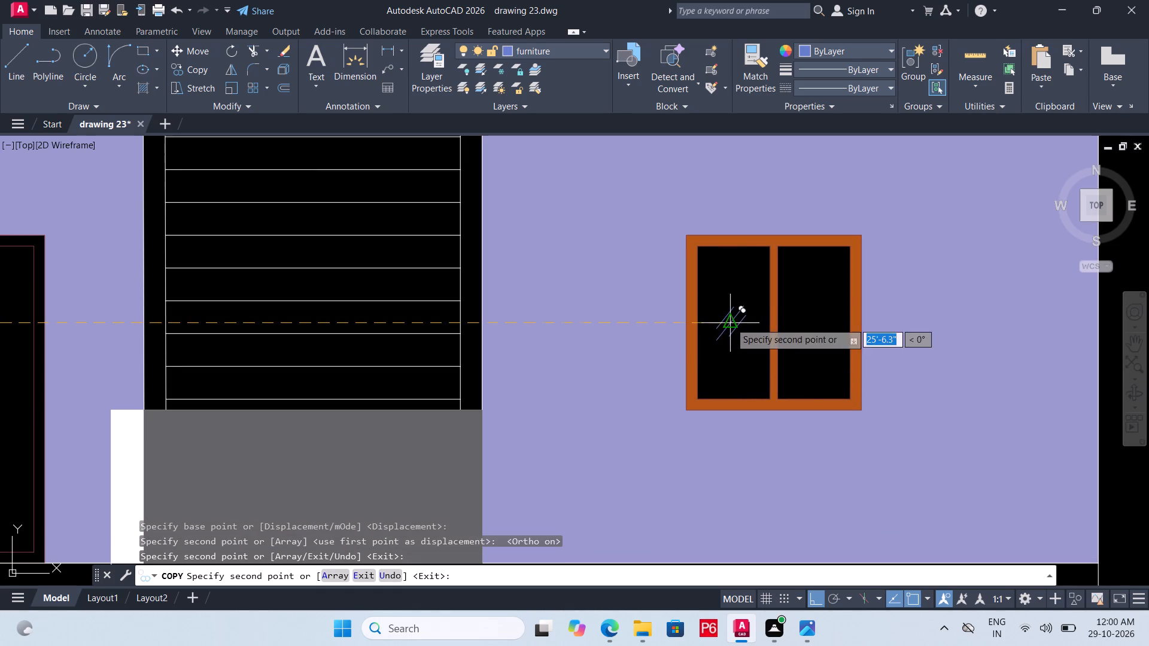
click(814, 321)
scroll(820, 323, down, 1)
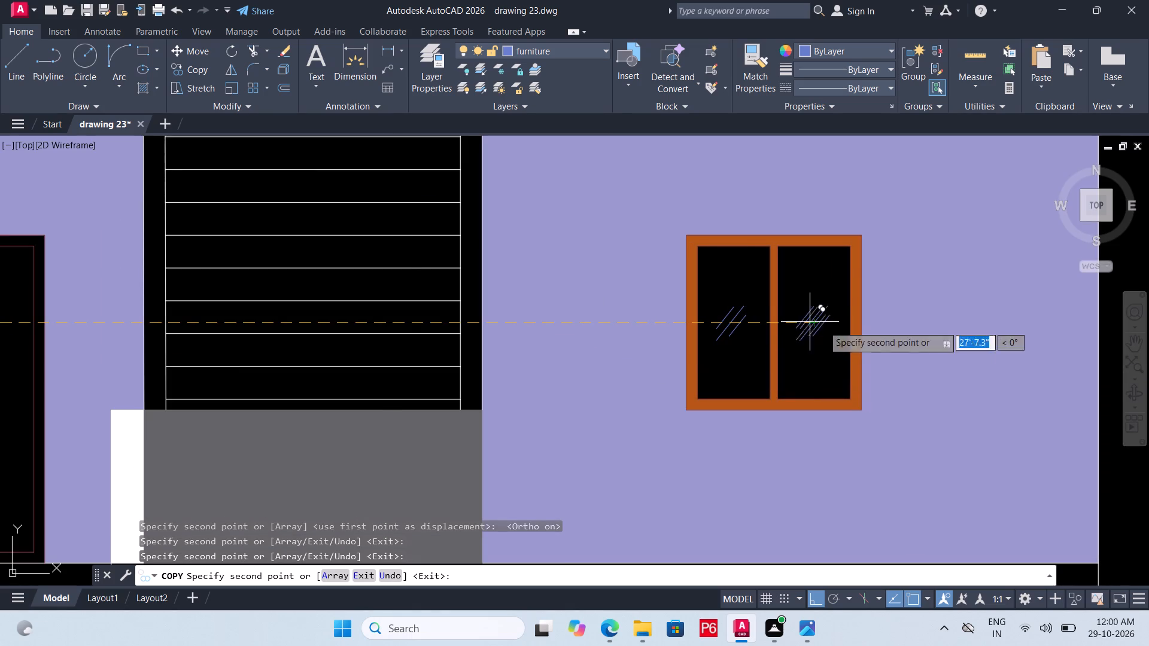
scroll(826, 327, down, 2)
Save the drawing with the copied glass lines.
key(ctrl+s)
key(ctrl+s)
key(ctrl+s)
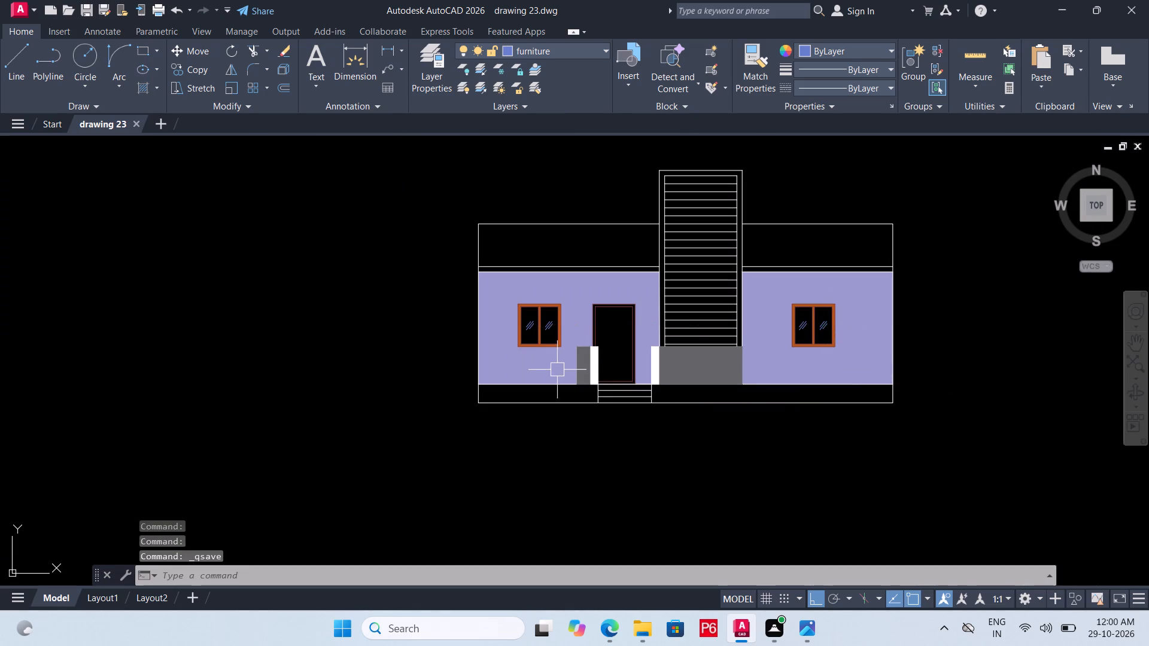
key(ctrl+s)
key(ctrl+s)
key(ctrl+s)
key(ctrl+s)
Fill all four glass panes of the two windows with a solid hatch in grey 147,149,152.
scroll(555, 324, up, 4)
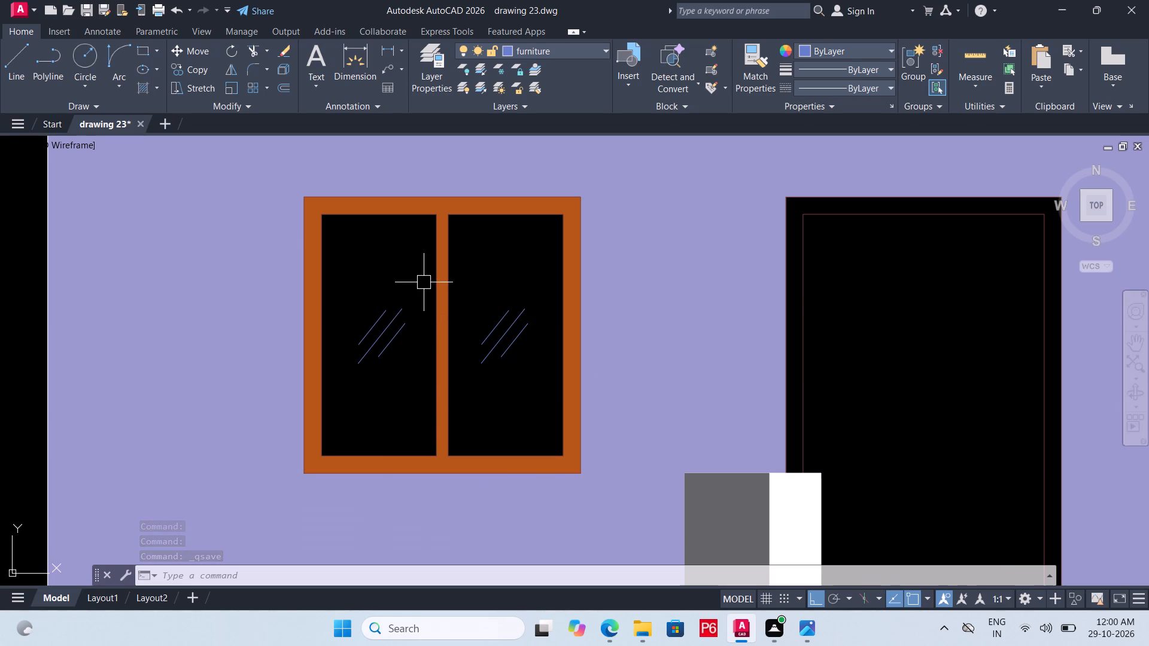
key(h)
key(space)
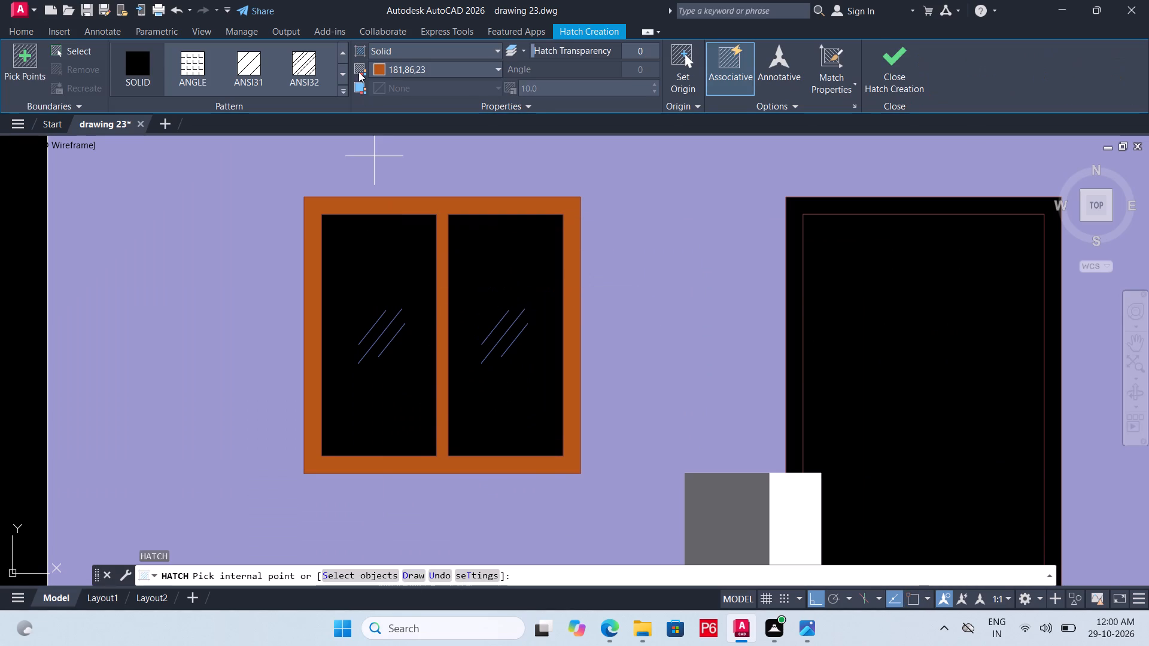
click(393, 71)
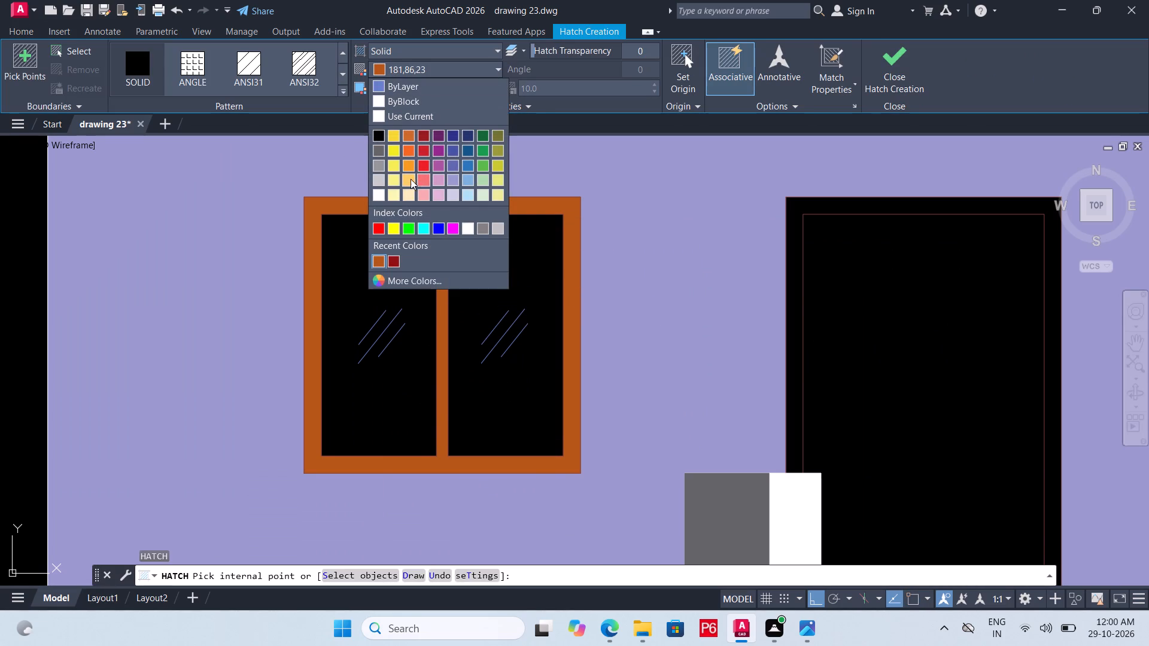
click(374, 179)
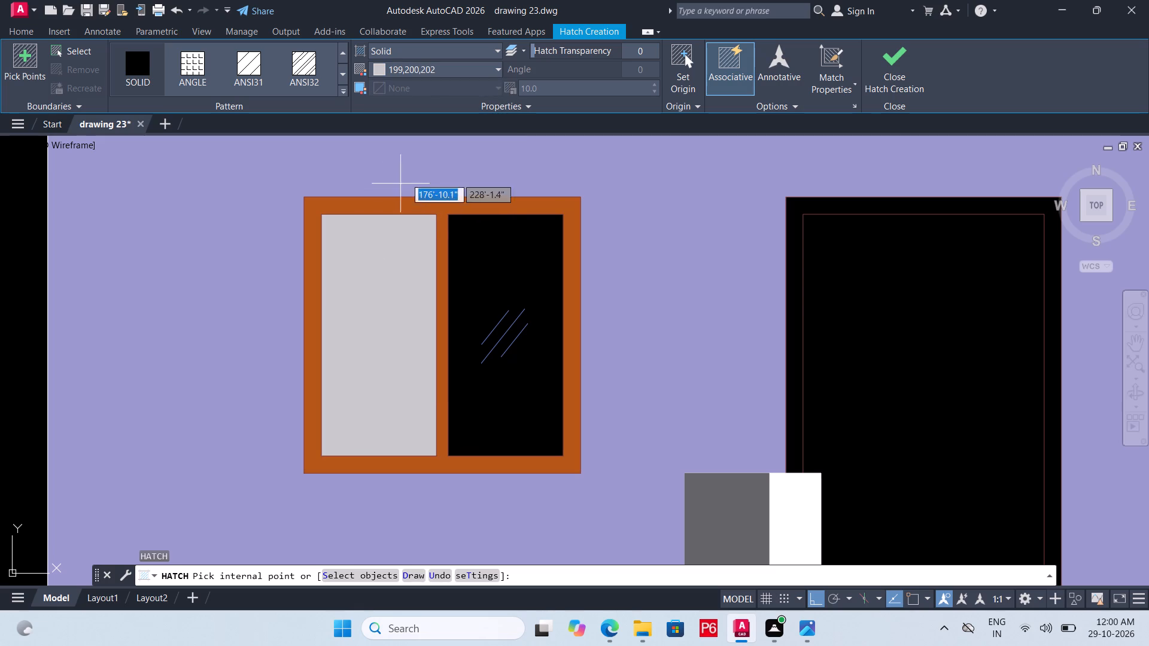
click(457, 71)
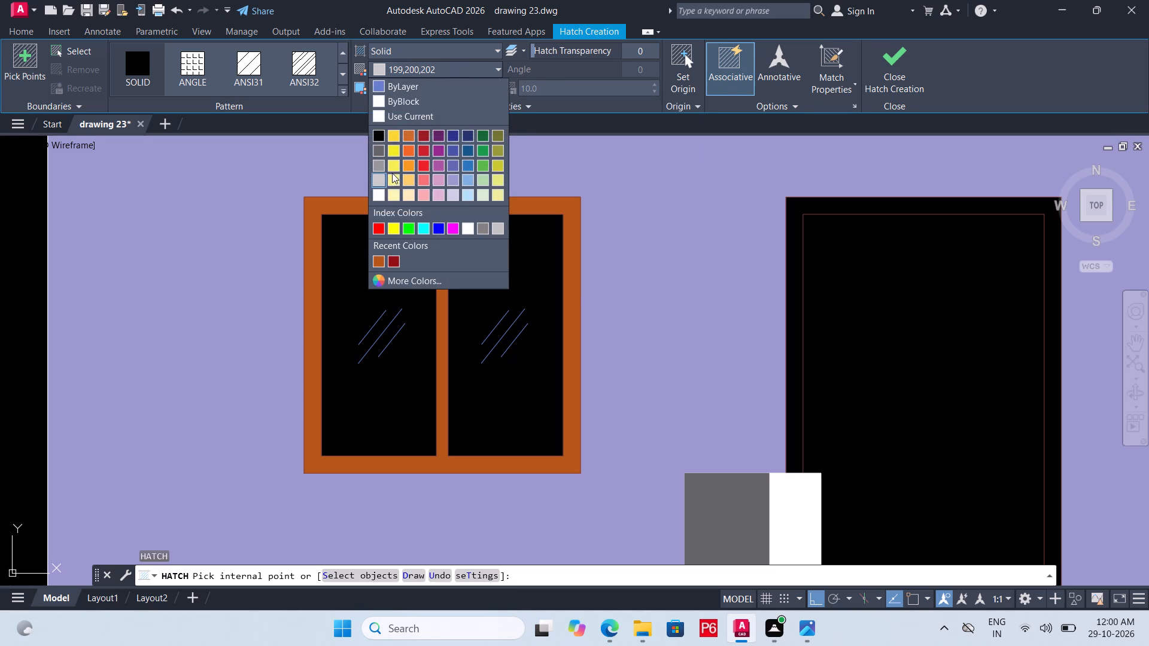
click(381, 166)
click(382, 231)
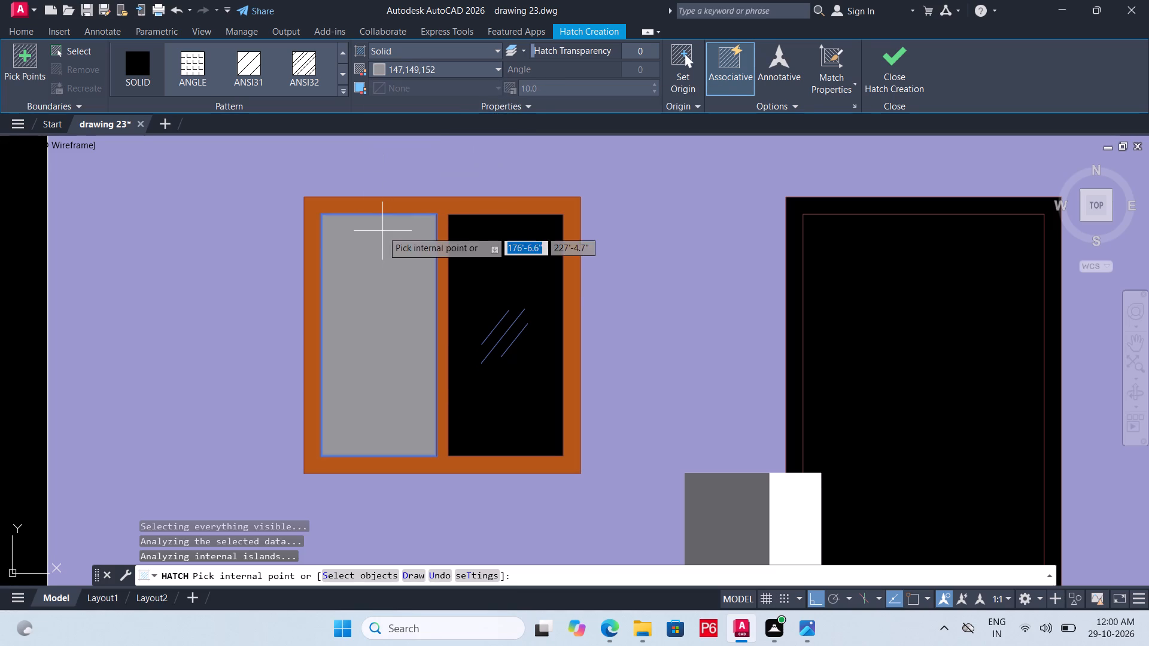
click(488, 240)
scroll(305, 255, down, 3)
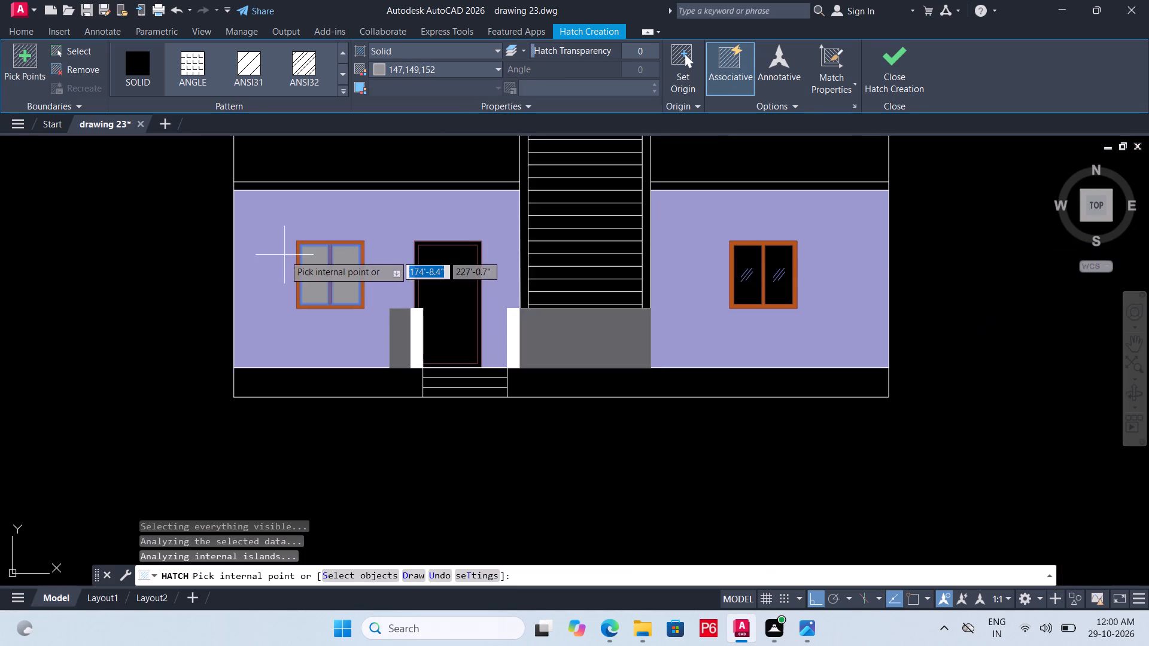
scroll(731, 258, up, 1)
click(753, 255)
click(801, 254)
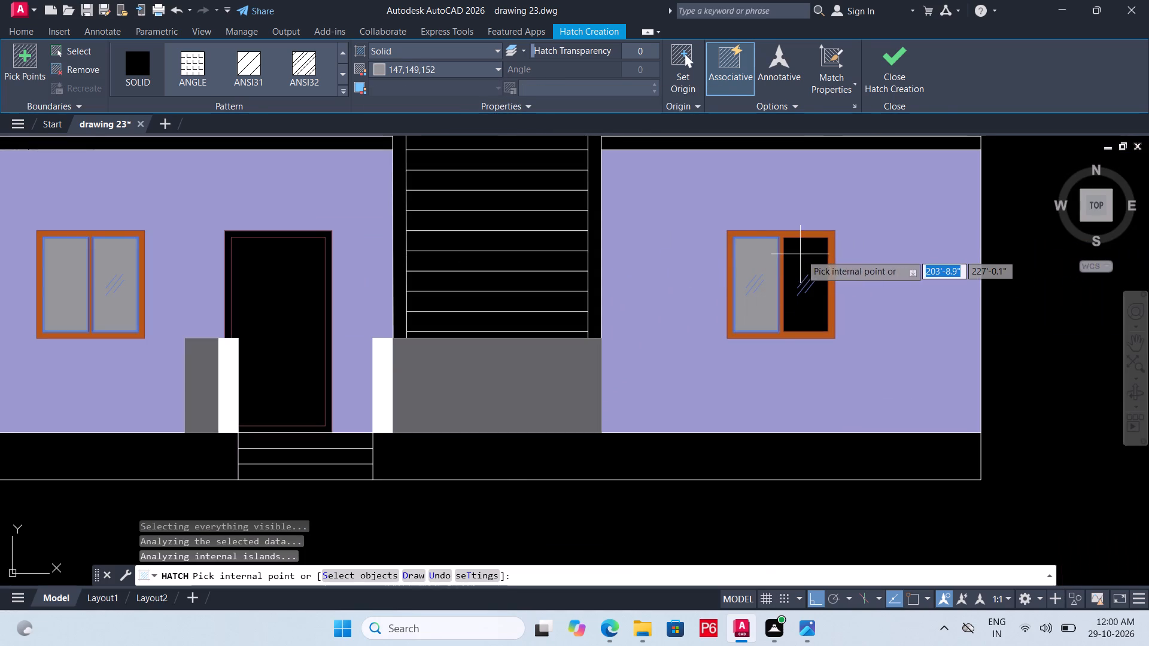
Set the transparency of the grey window glass hatch to 43 and finish the hatch.
click(554, 53)
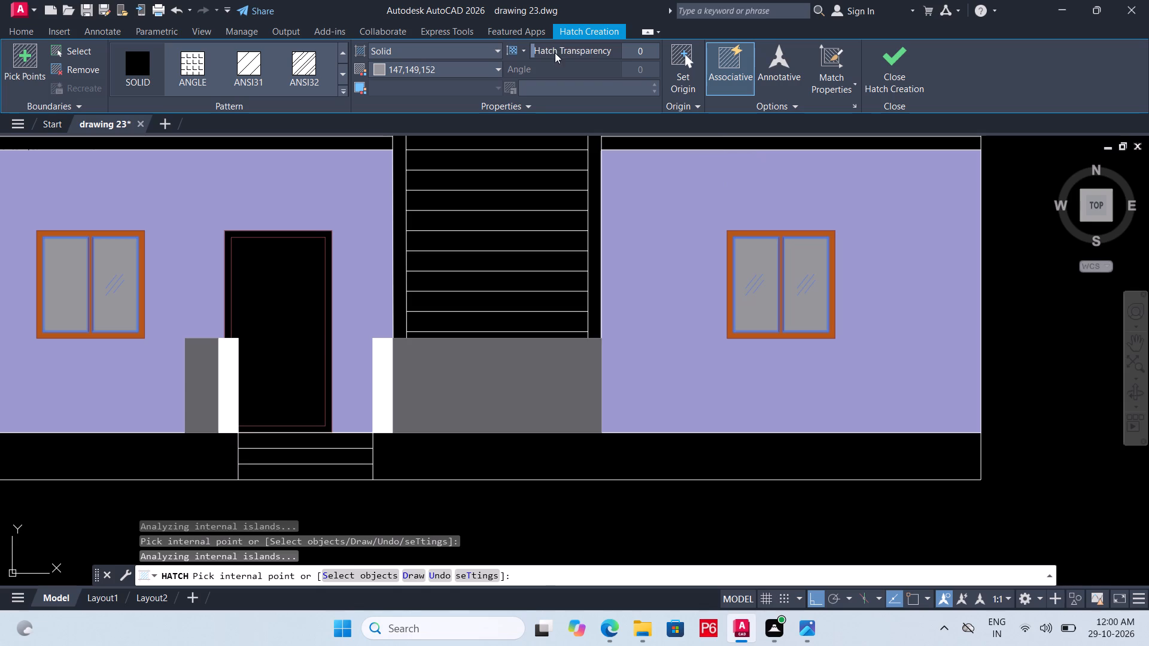
click(553, 49)
drag(539, 50, 562, 45)
drag(562, 45, 622, 45)
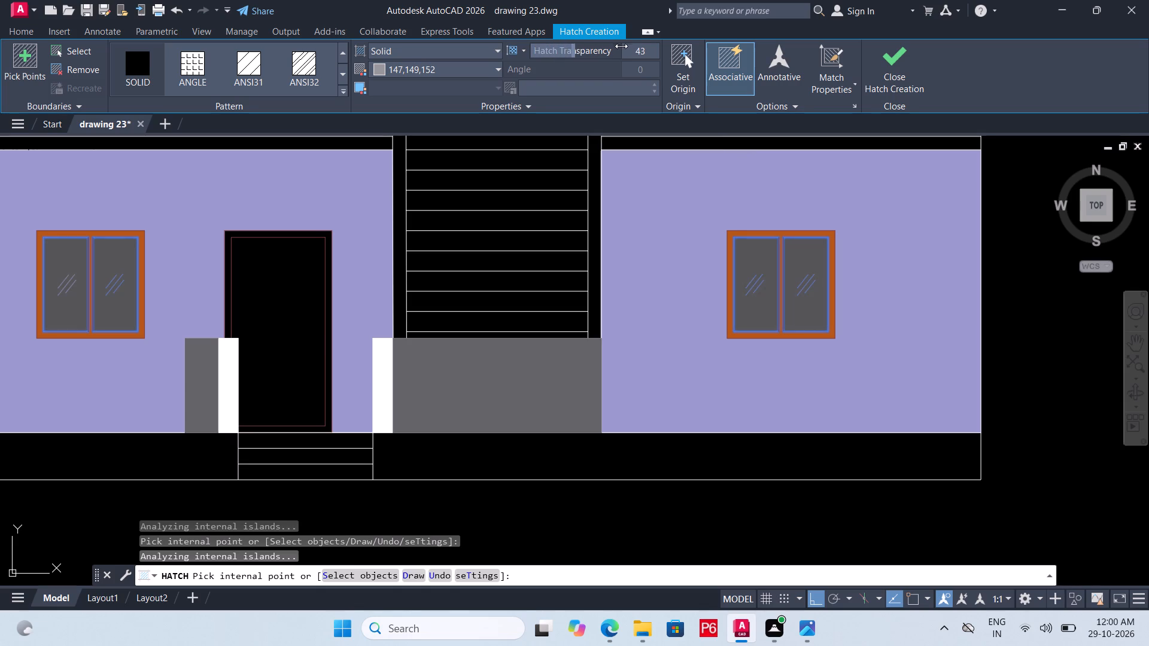
key(space)
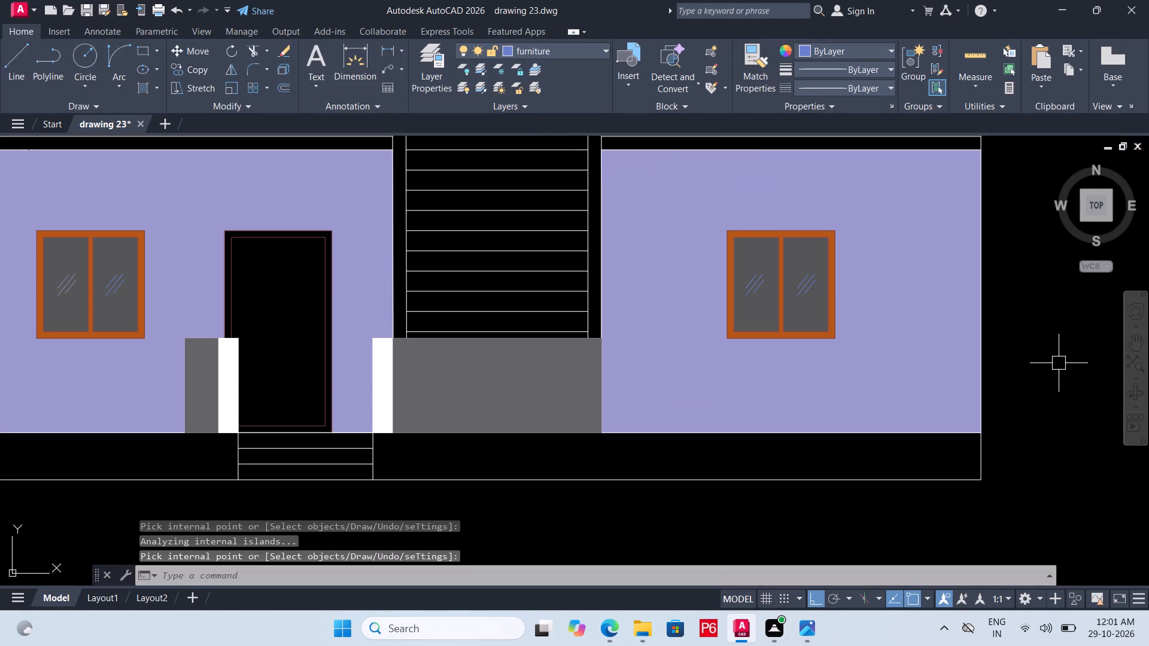
Save the drawing with the semi-transparent window glass hatch.
key(ctrl+s)
key(ctrl+s)
key(ctrl+s)
key(ctrl+s)
scroll(893, 401, down, 1)
key(space)
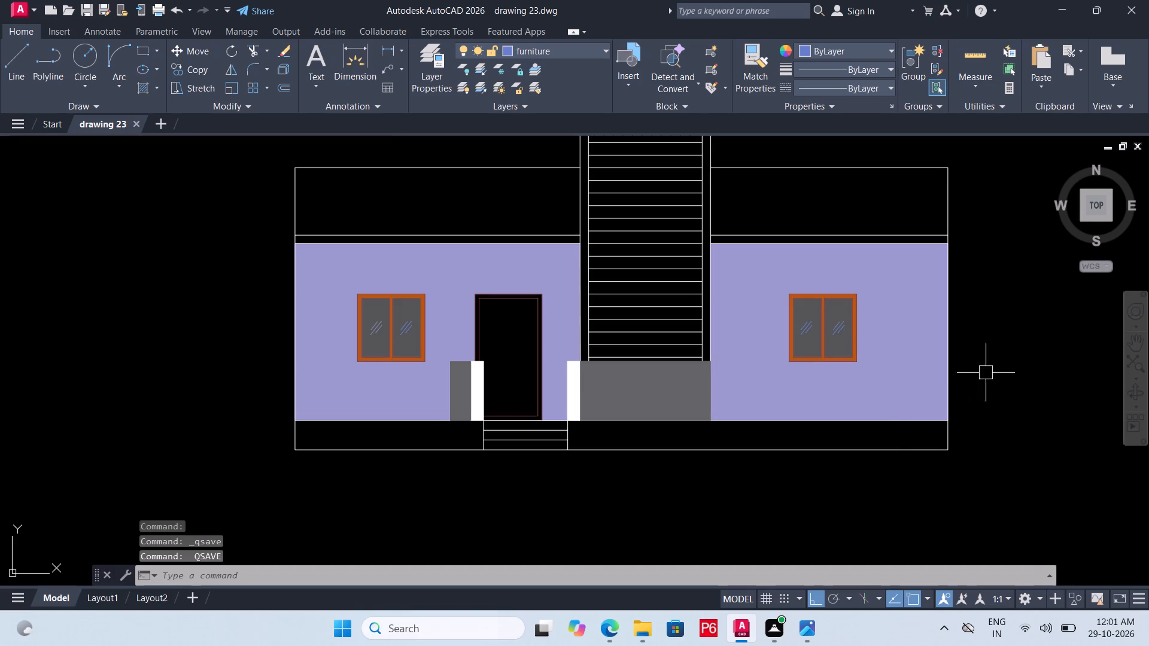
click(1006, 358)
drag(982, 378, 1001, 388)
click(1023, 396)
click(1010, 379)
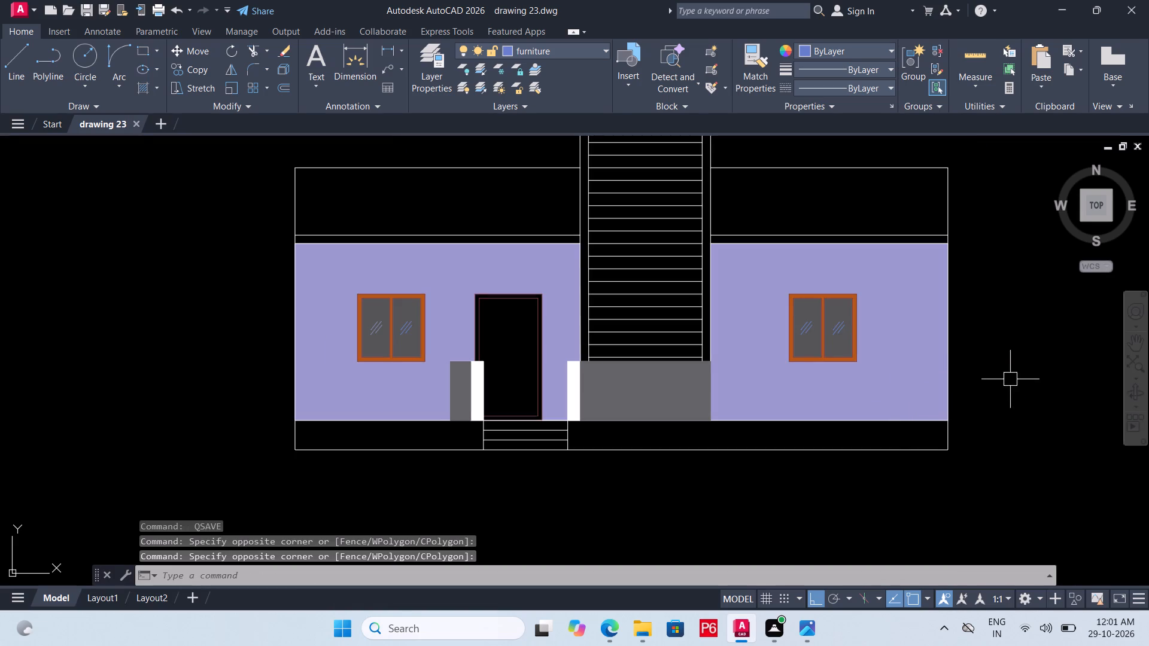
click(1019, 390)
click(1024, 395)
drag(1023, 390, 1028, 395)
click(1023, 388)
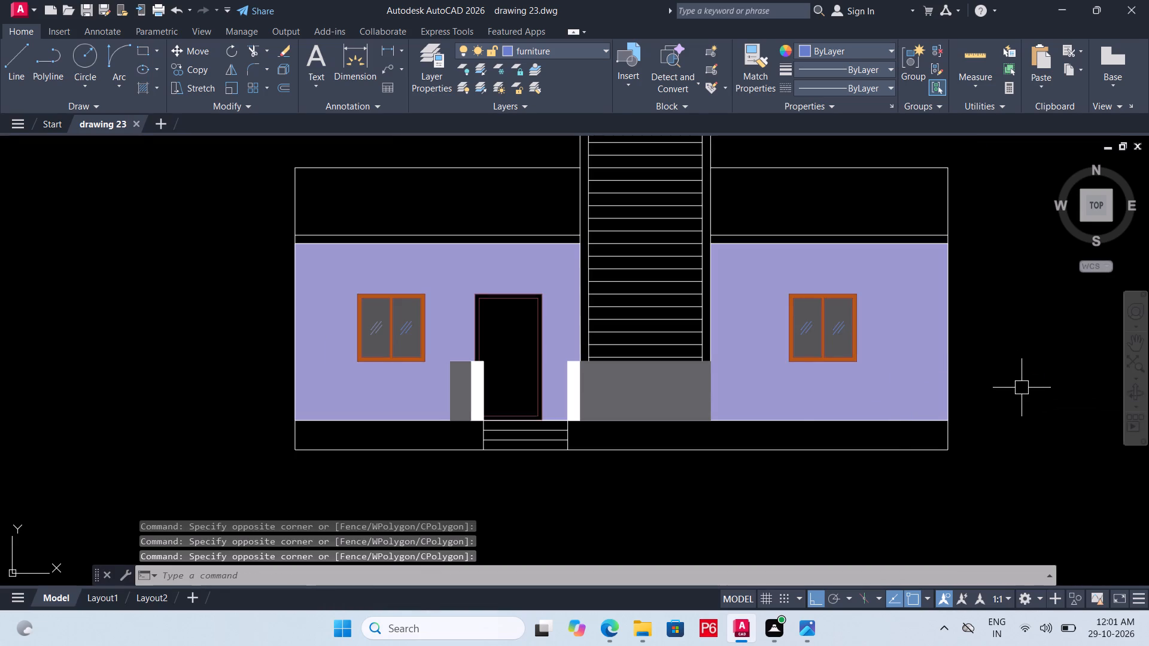
Change the transparency of the existing window glass hatch to 70 and deselect it.
scroll(435, 336, up, 2)
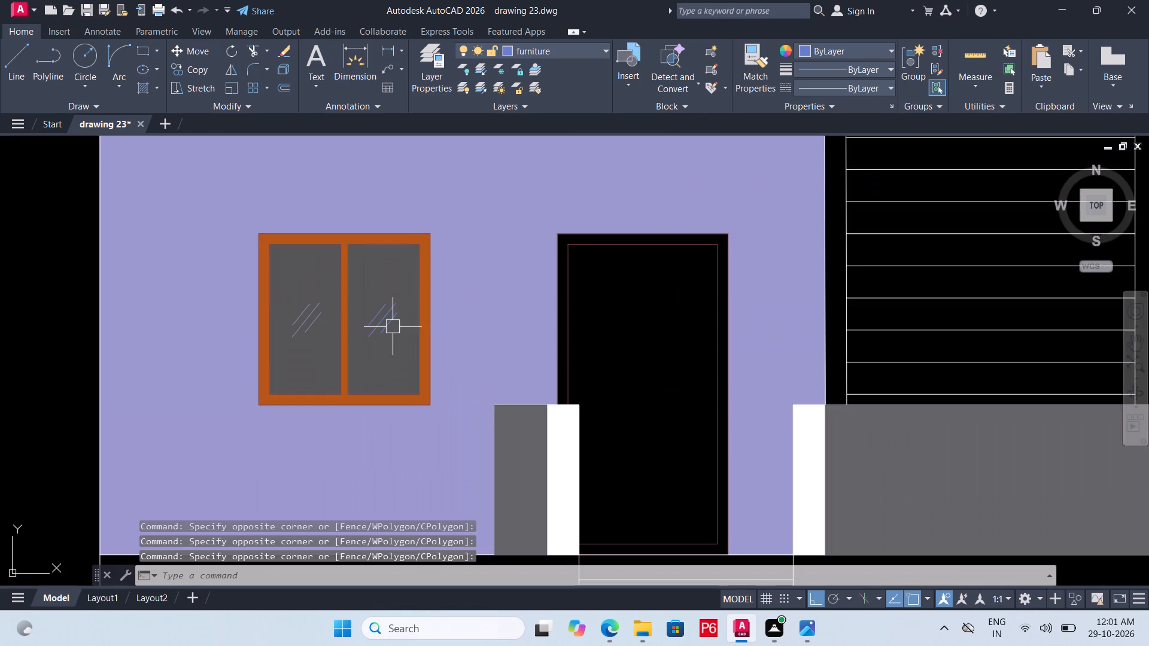
click(393, 340)
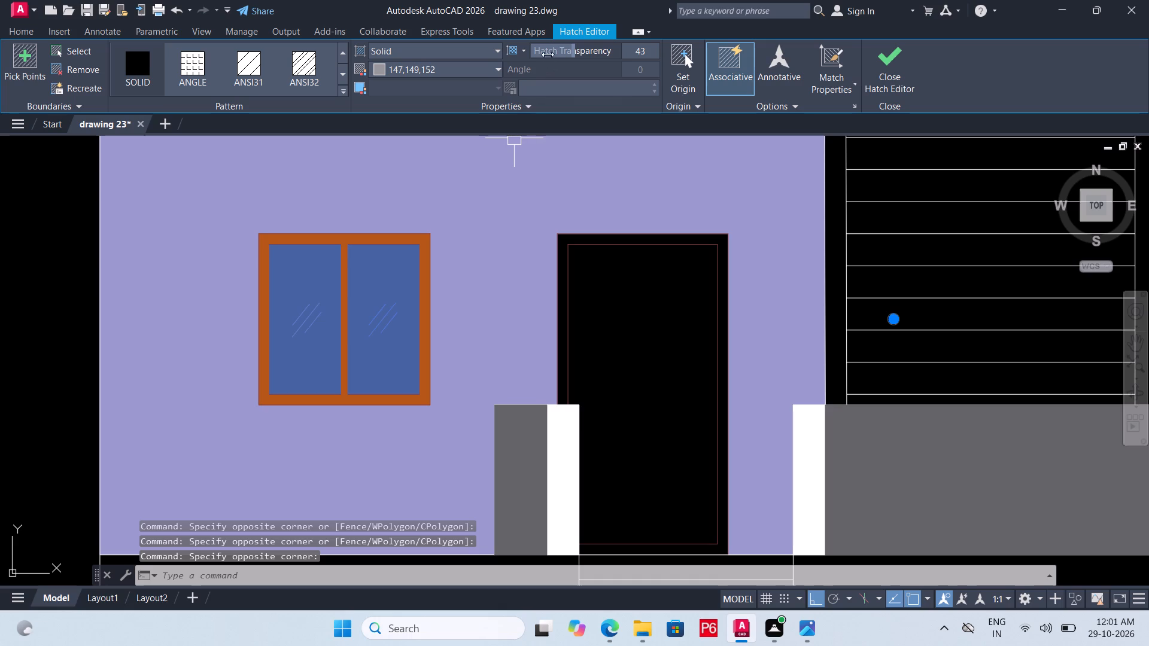
click(578, 52)
click(592, 53)
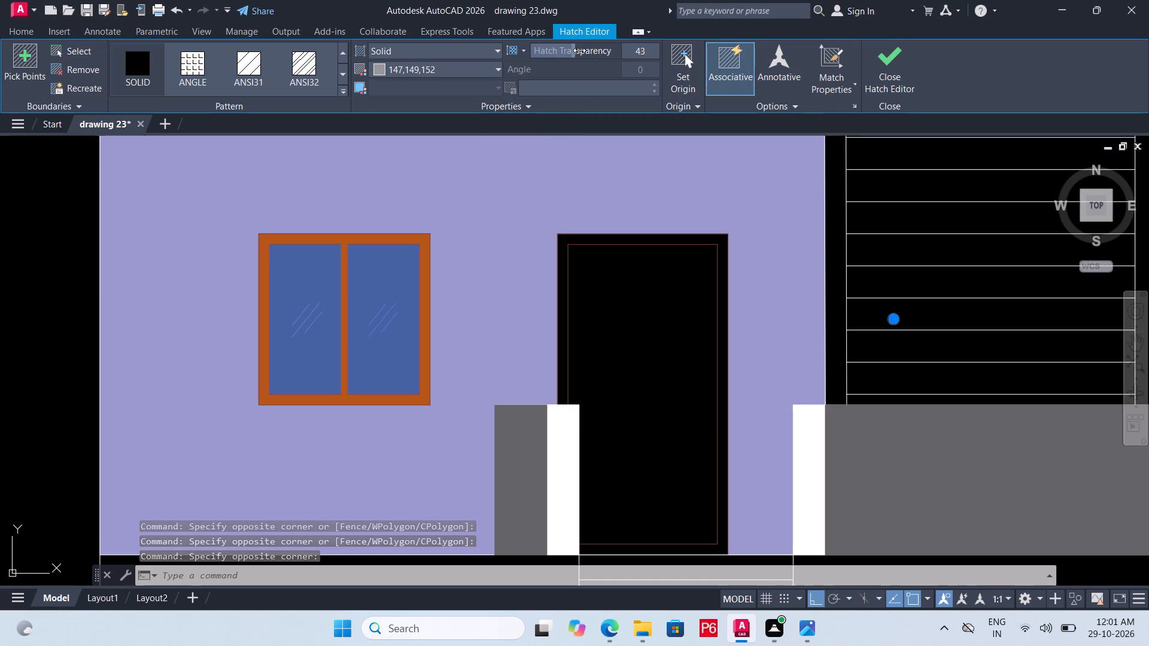
click(574, 50)
drag(567, 51, 594, 51)
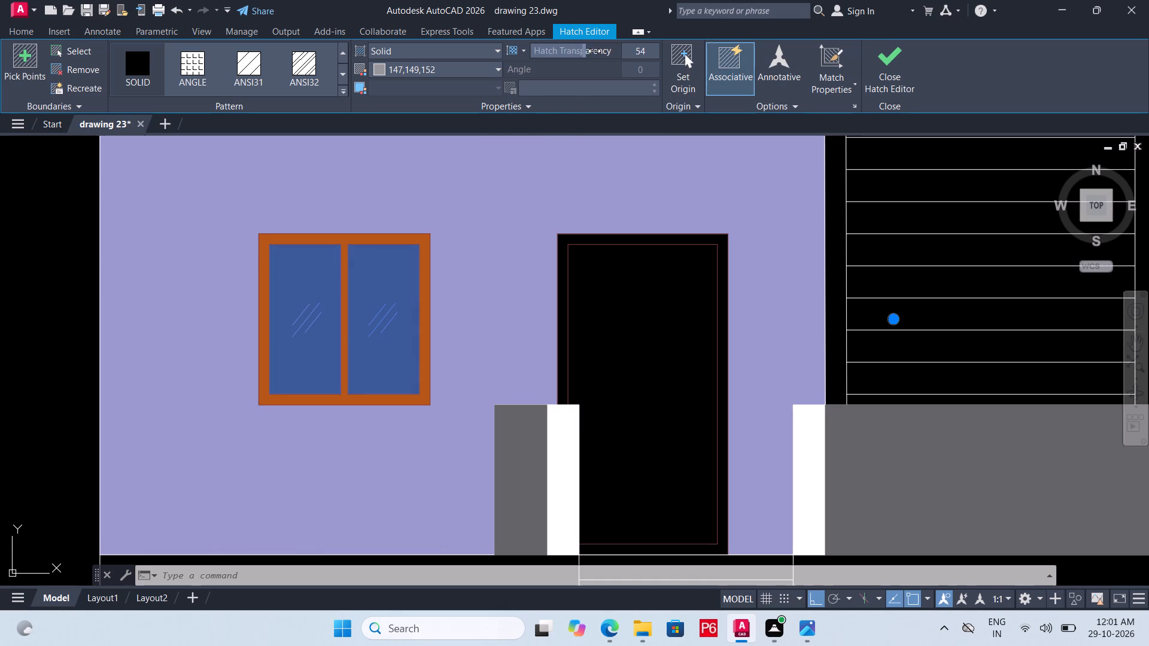
drag(594, 51, 612, 53)
double_click(612, 53)
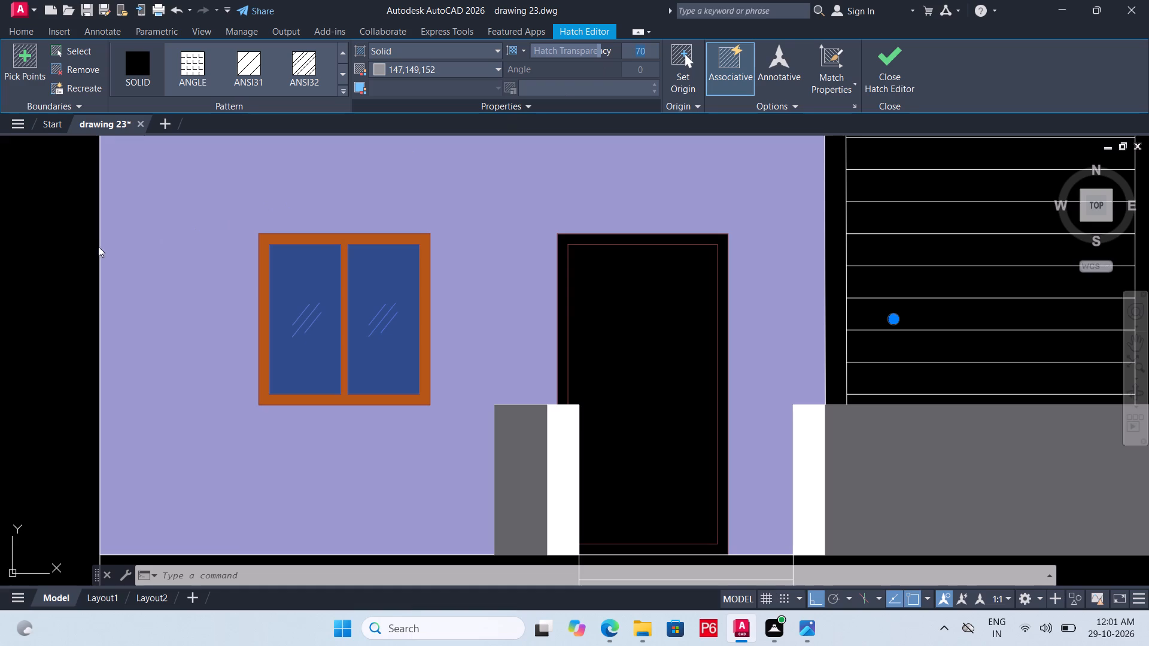
click(80, 254)
key(Escape)
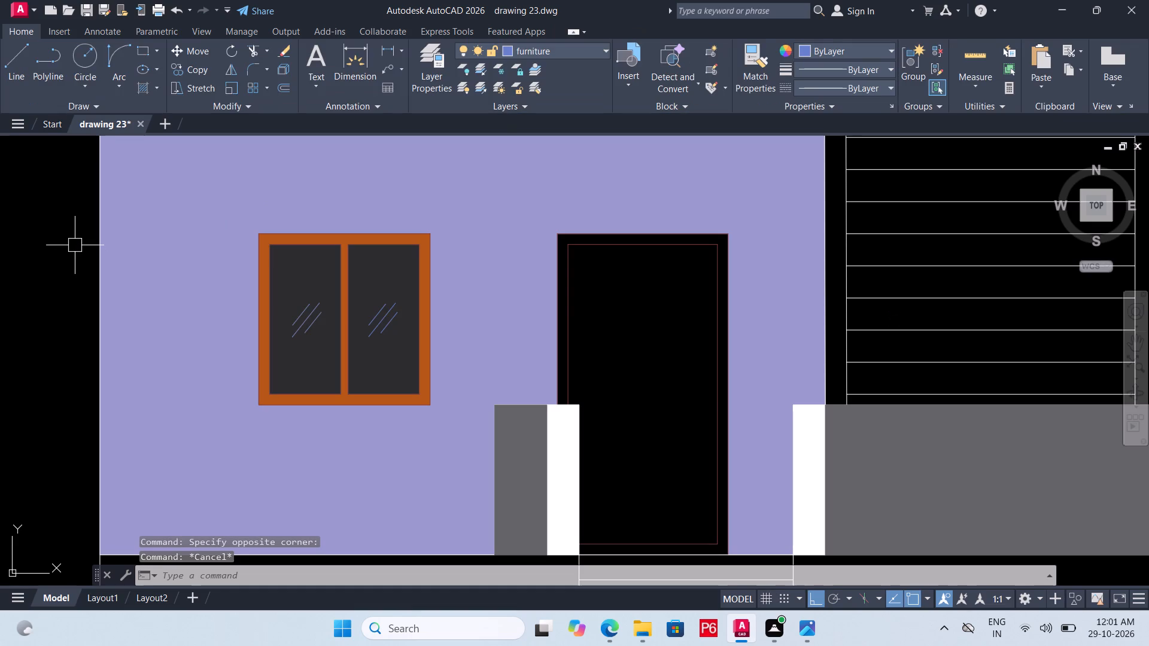
Save the drawing with the updated glass transparency.
key(ctrl+s)
key(ctrl+s)
key(ctrl+s)
key(ctrl+s)
key(ctrl+s)
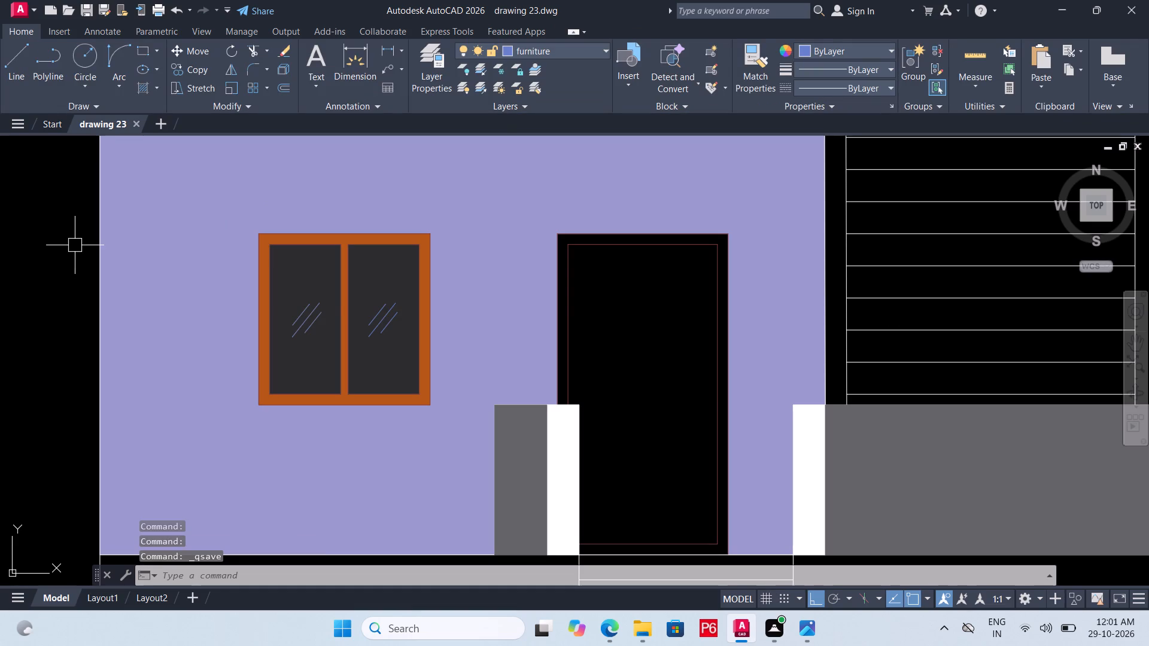
Start a solid hatch for the front door's frame.
scroll(318, 304, down, 2)
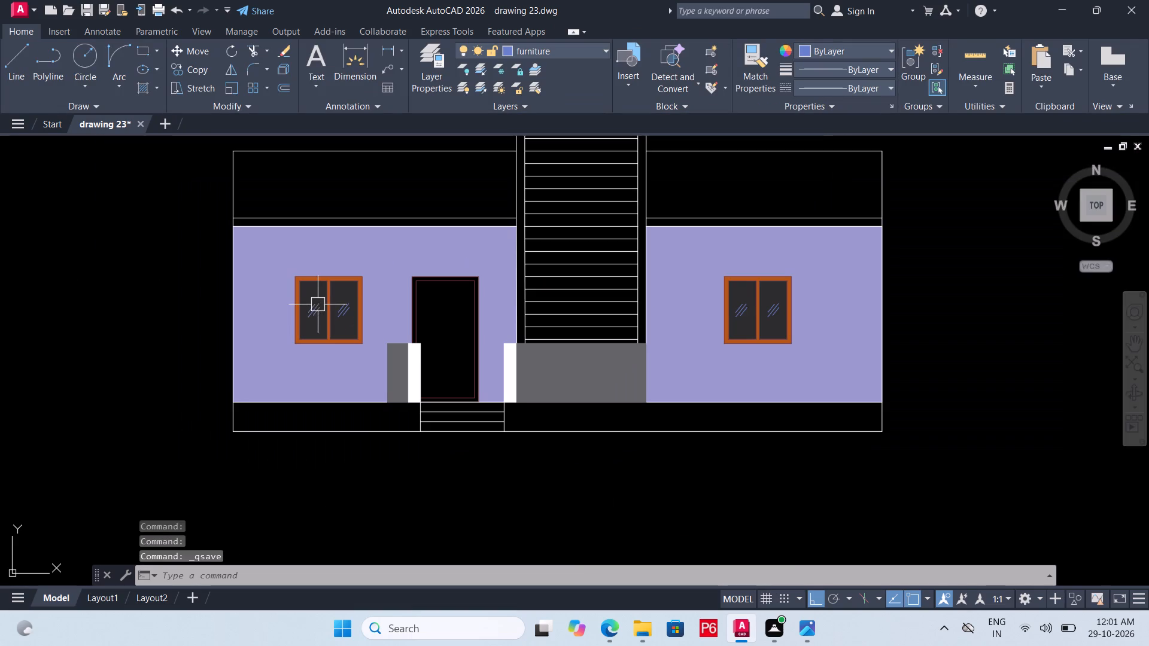
scroll(439, 333, up, 2)
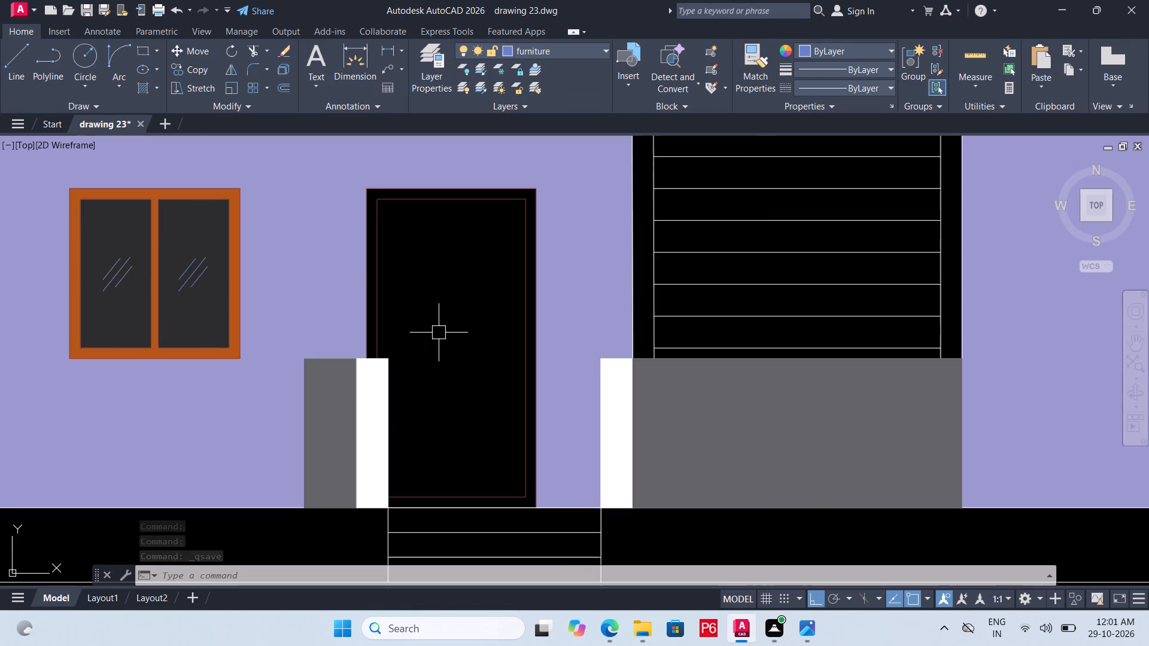
scroll(392, 292, up, 1)
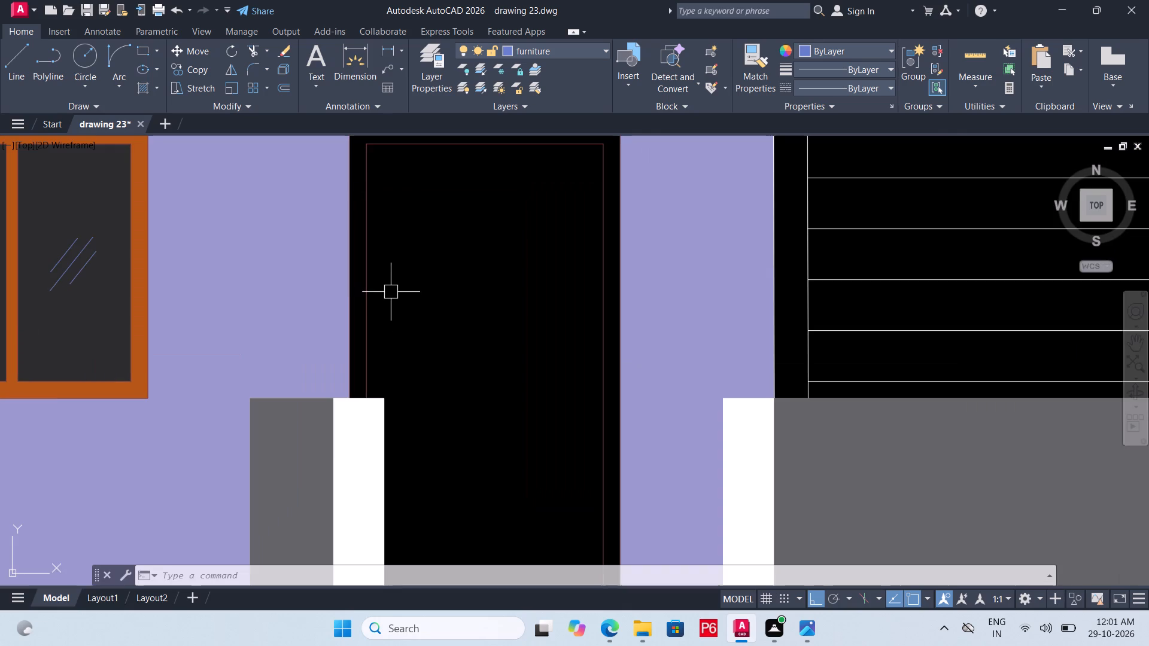
scroll(362, 293, up, 1)
text(H)
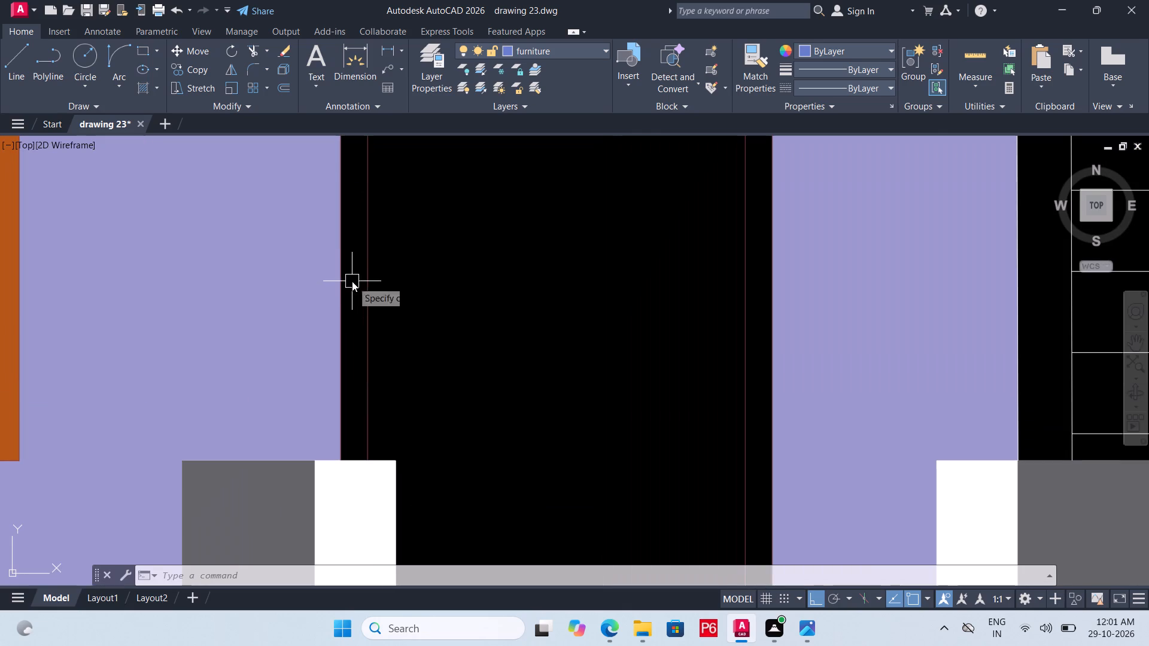
key(space)
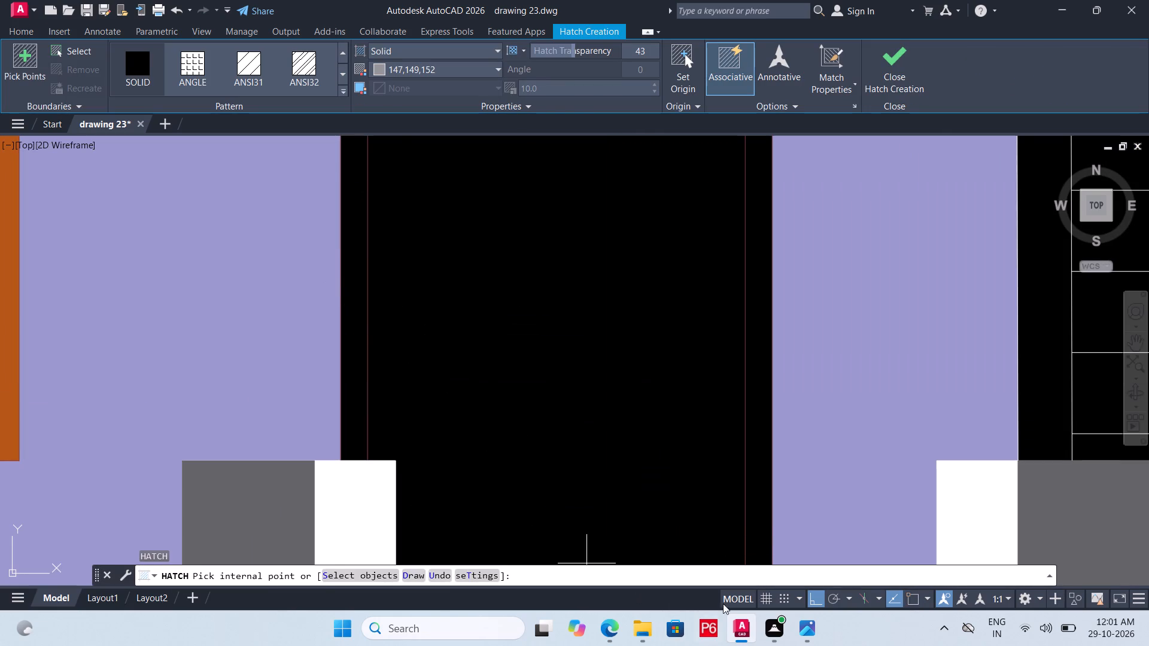
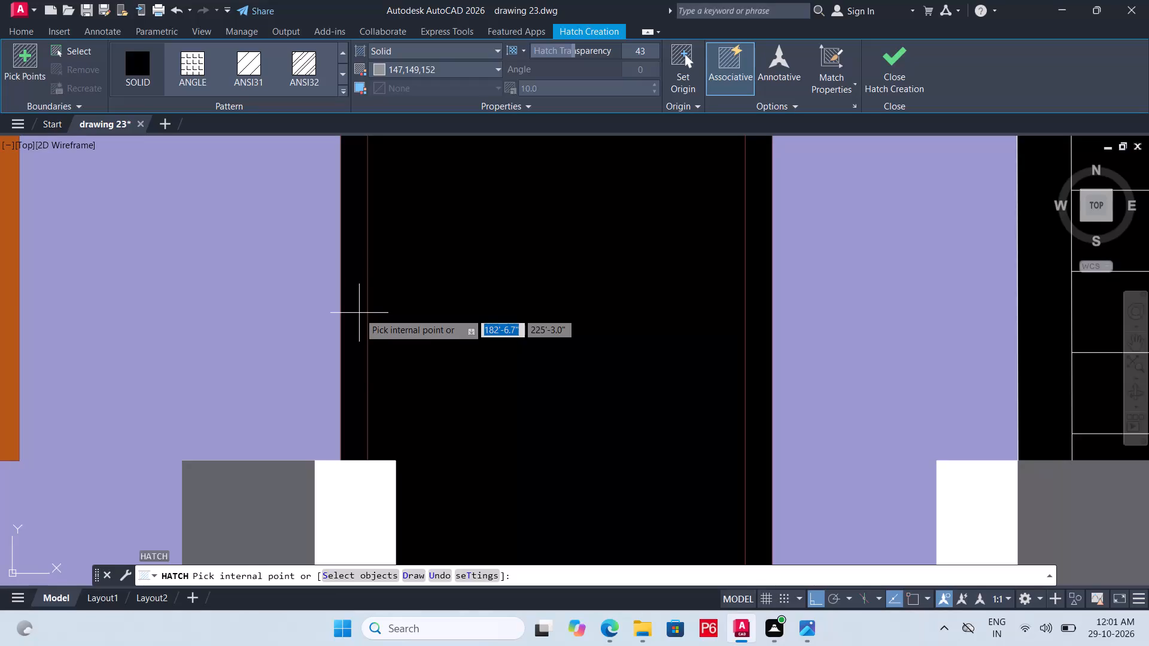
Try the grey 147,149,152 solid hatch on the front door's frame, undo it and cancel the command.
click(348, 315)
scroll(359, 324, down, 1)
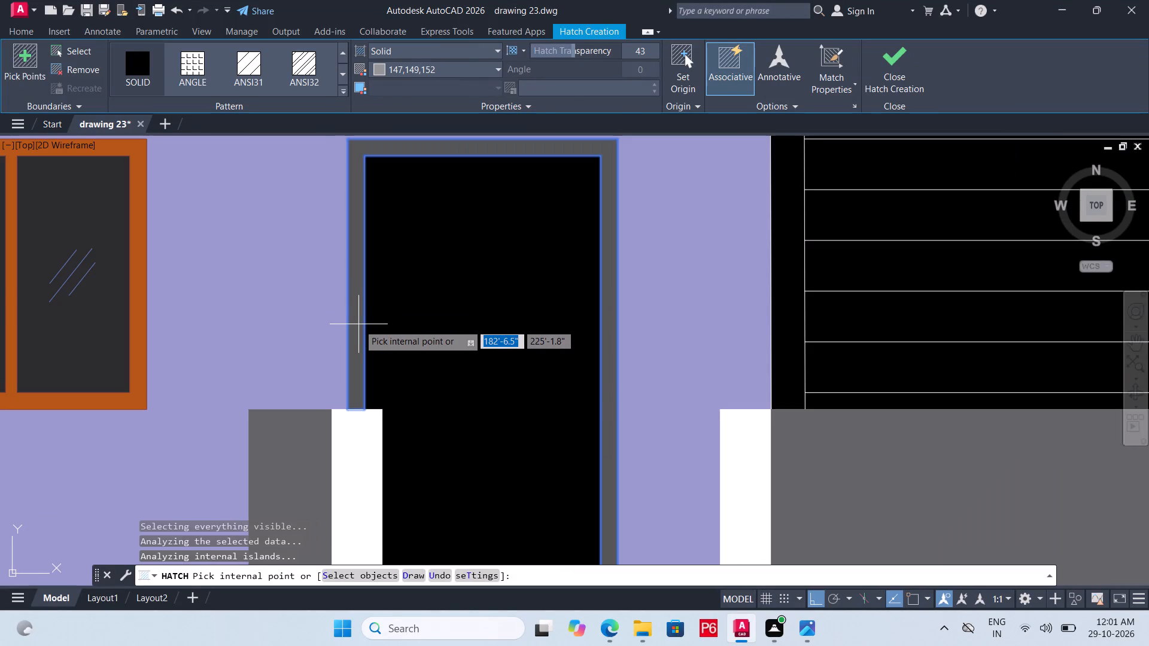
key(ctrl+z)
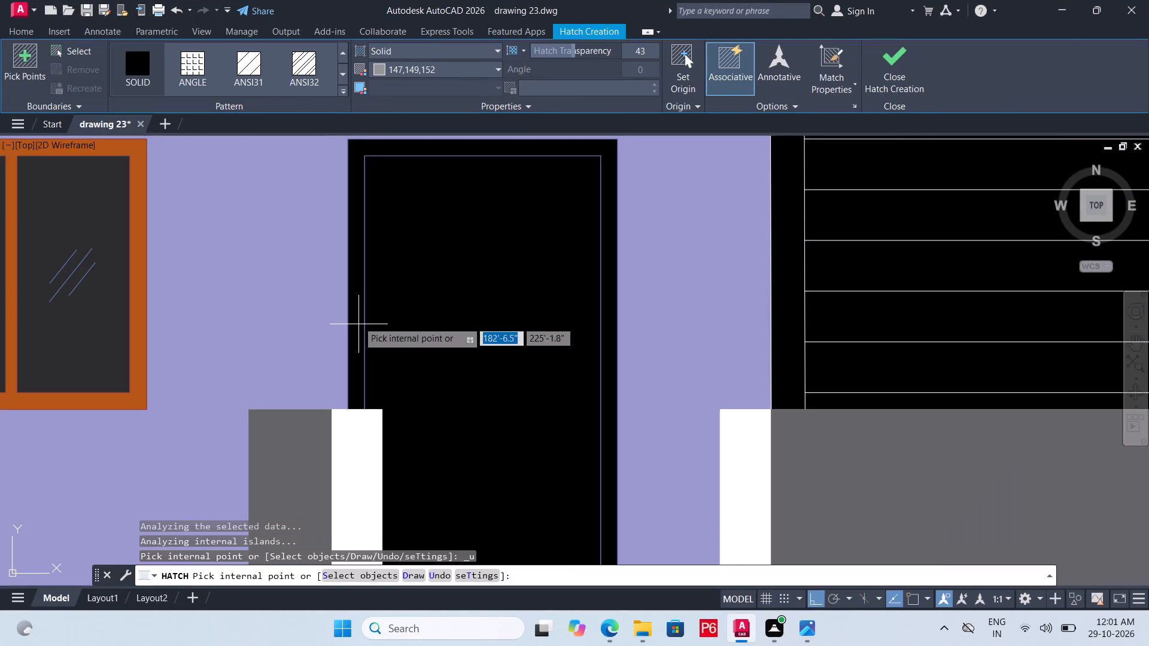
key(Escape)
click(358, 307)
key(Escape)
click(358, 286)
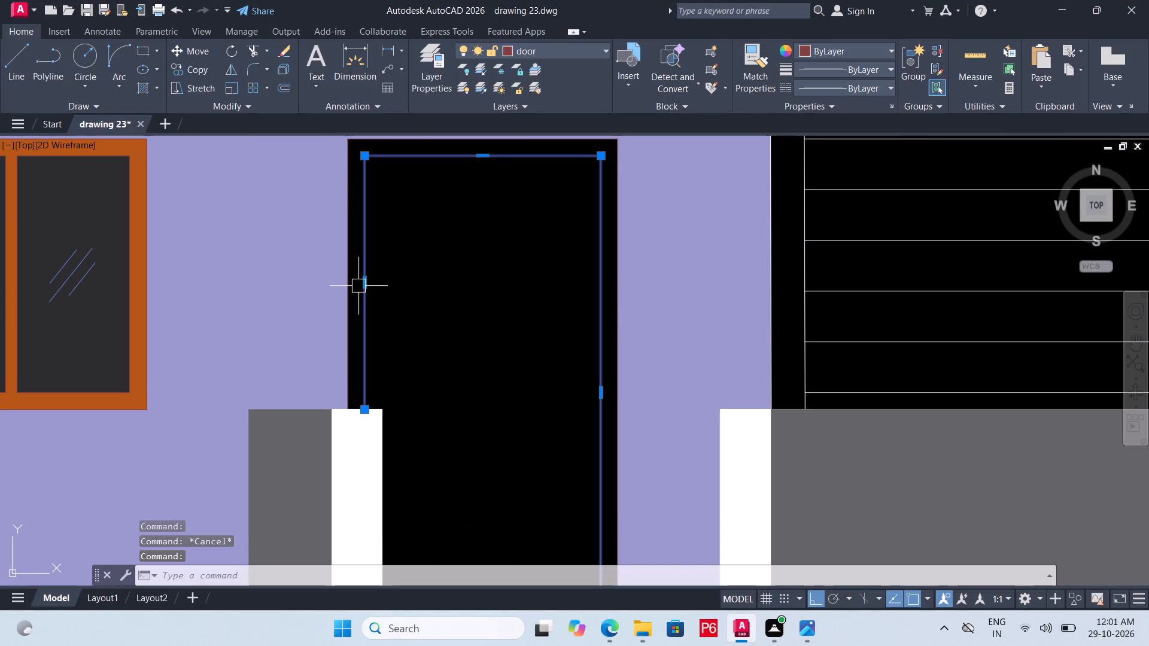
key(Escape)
Hatch the front door's frame solid in brown true colour 132,88,16.
key(h)
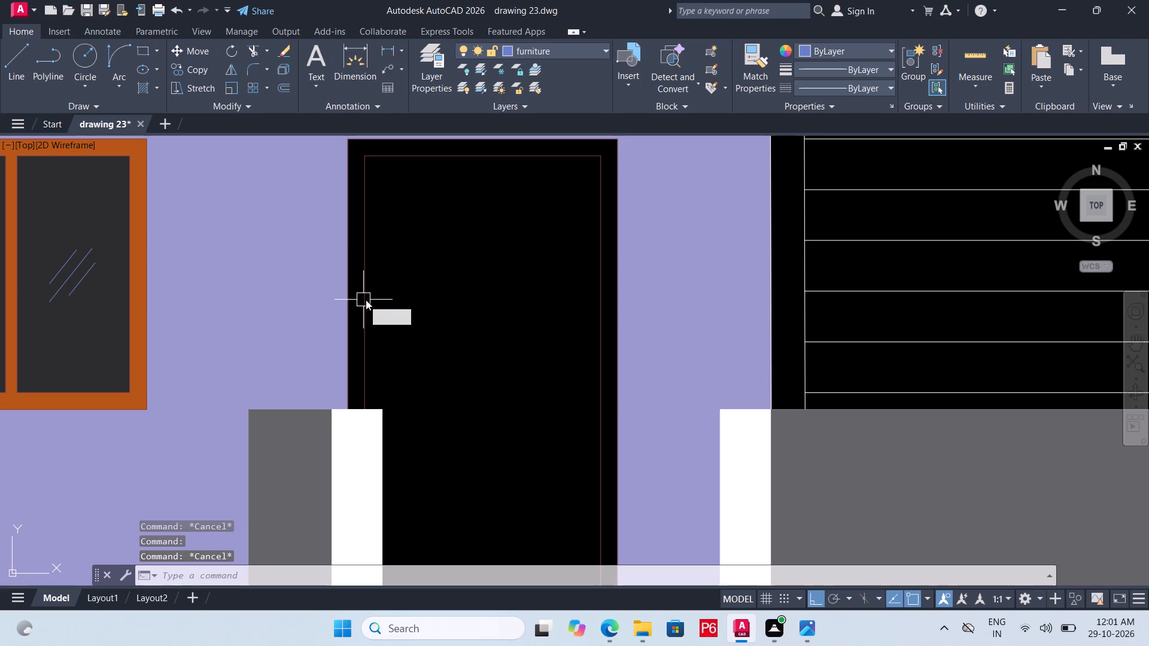
key(space)
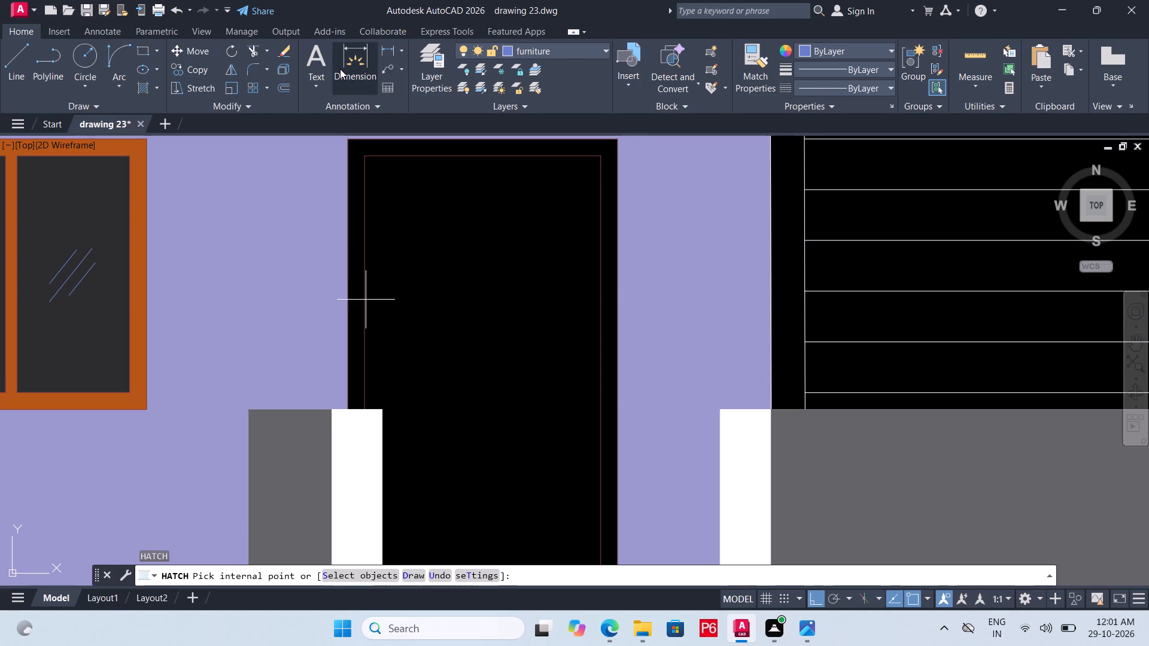
click(454, 67)
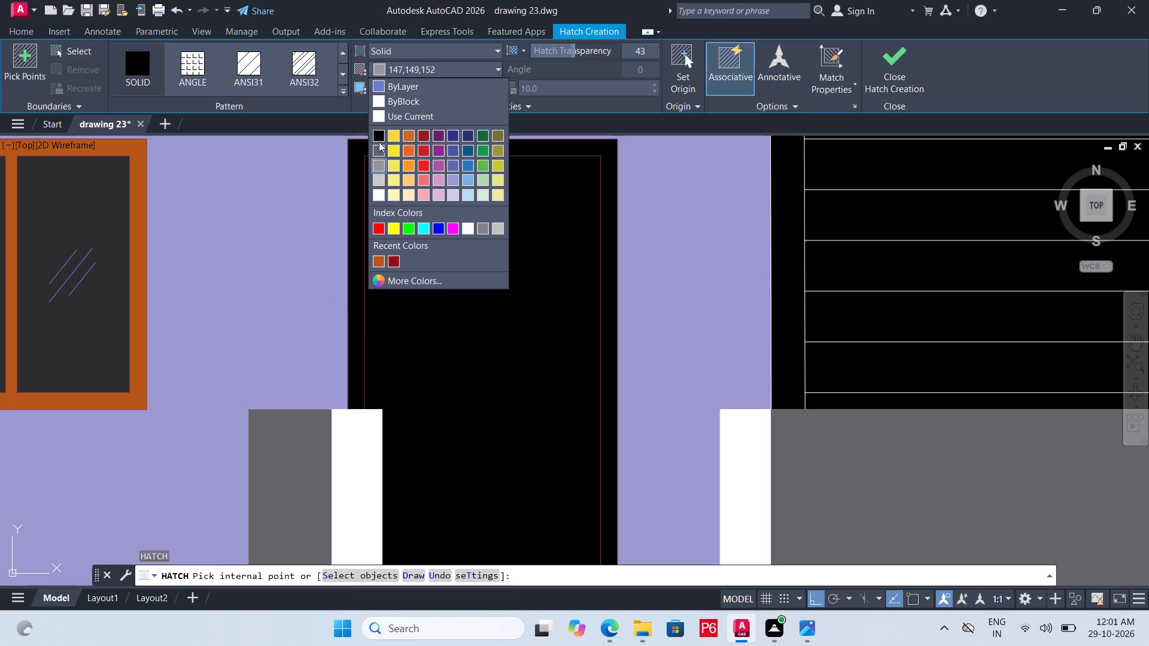
click(400, 285)
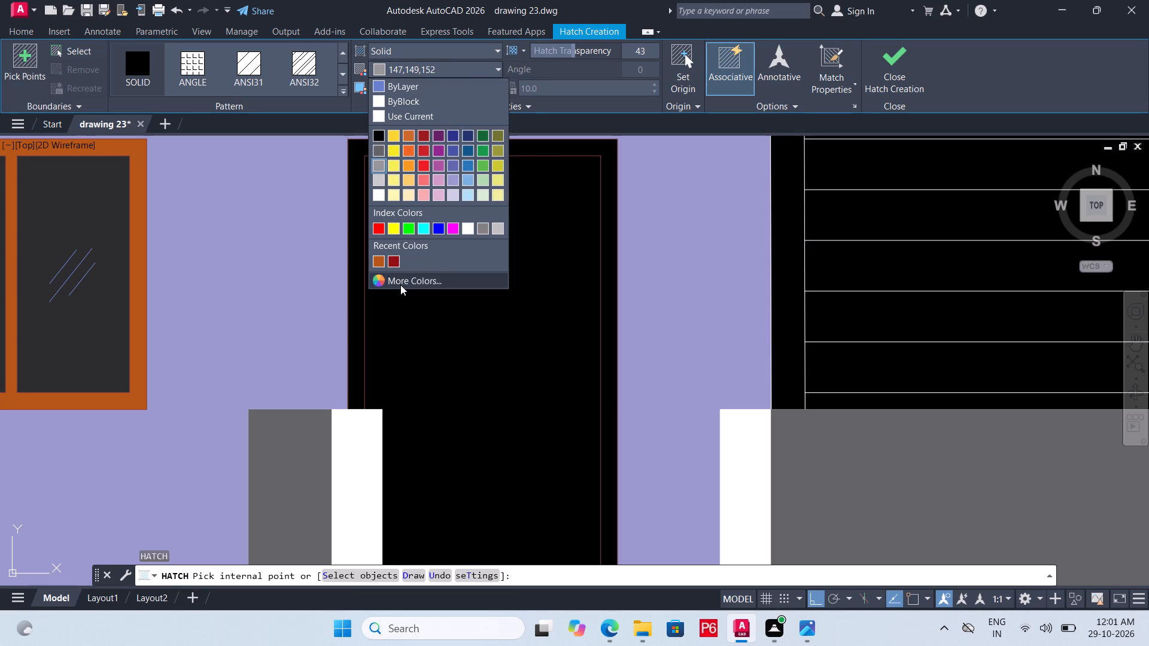
click(455, 303)
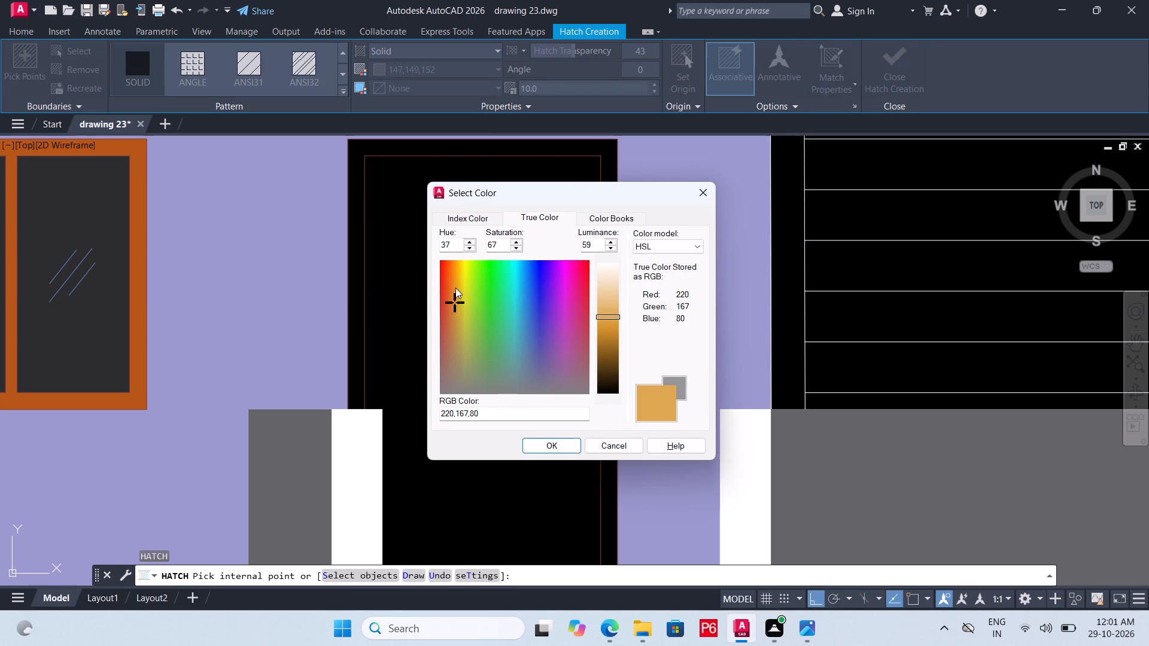
click(455, 288)
click(612, 350)
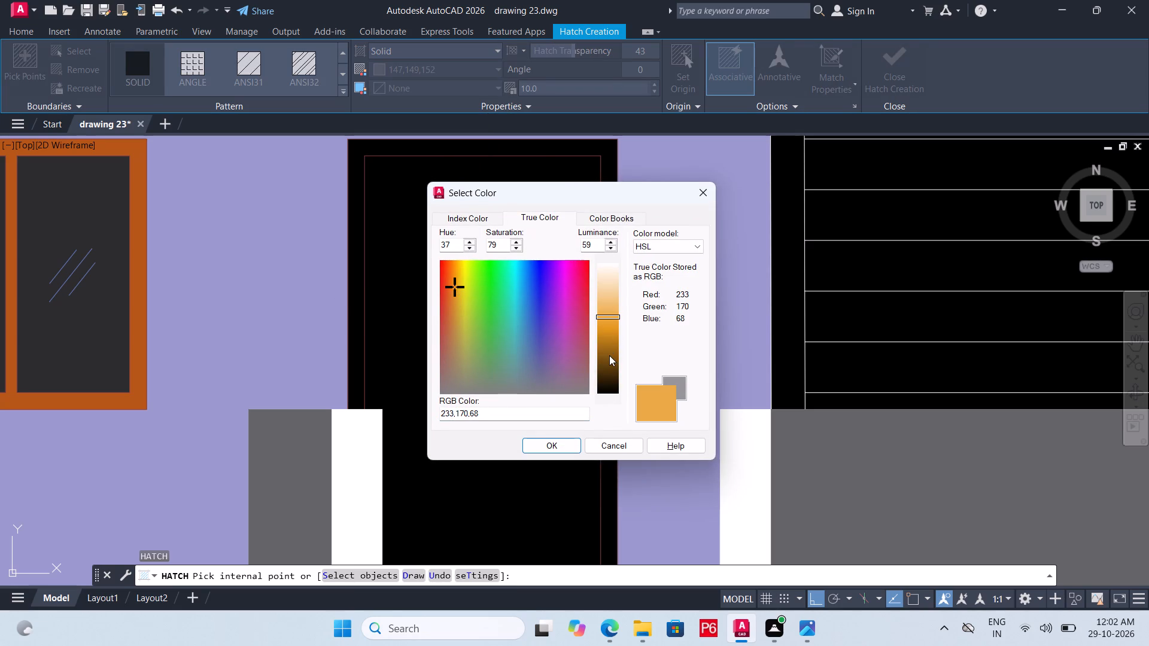
click(609, 356)
click(549, 447)
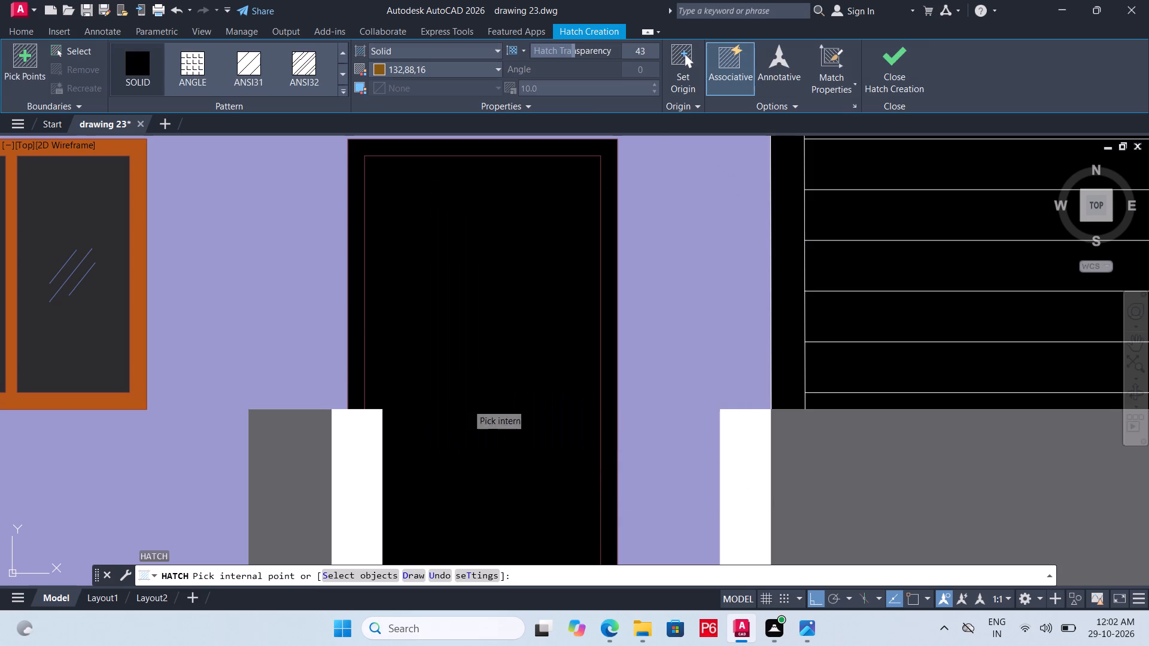
click(352, 341)
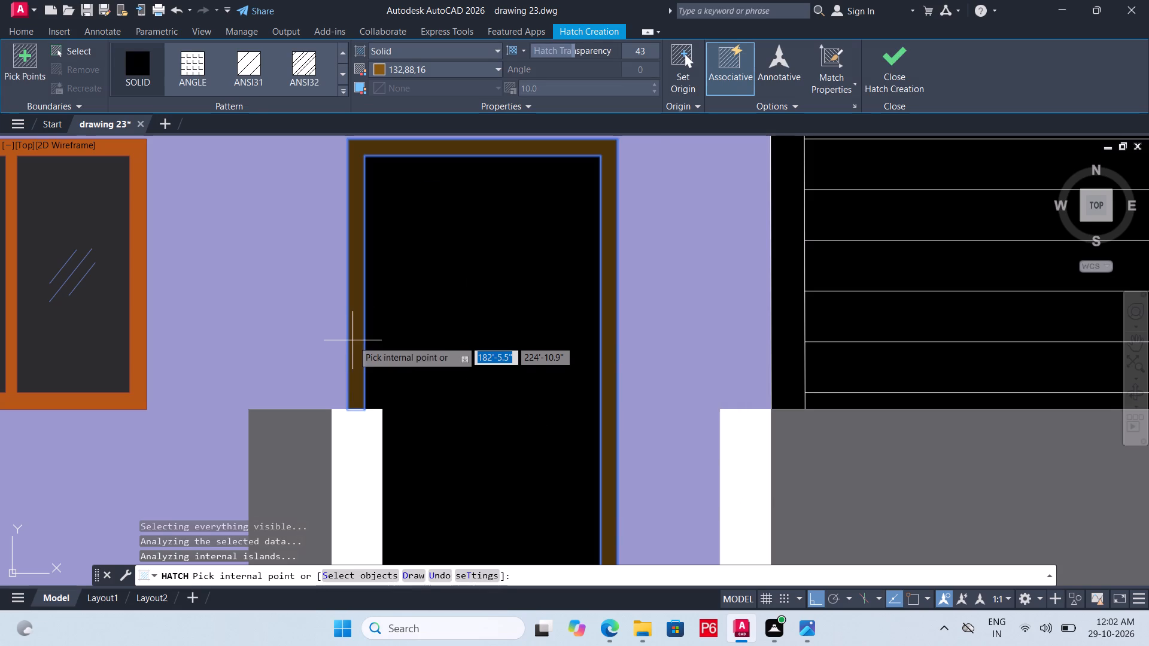
scroll(364, 248, down, 1)
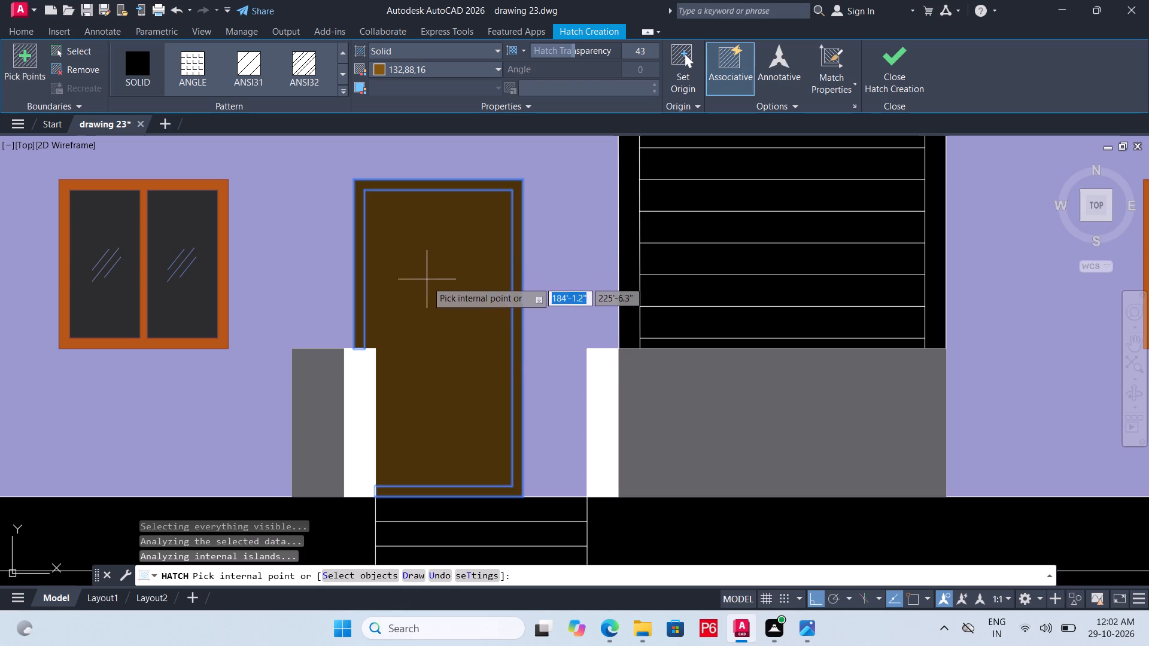
Save the drawing with the brown door frame hatch.
key(ctrl+s)
key(ctrl+s)
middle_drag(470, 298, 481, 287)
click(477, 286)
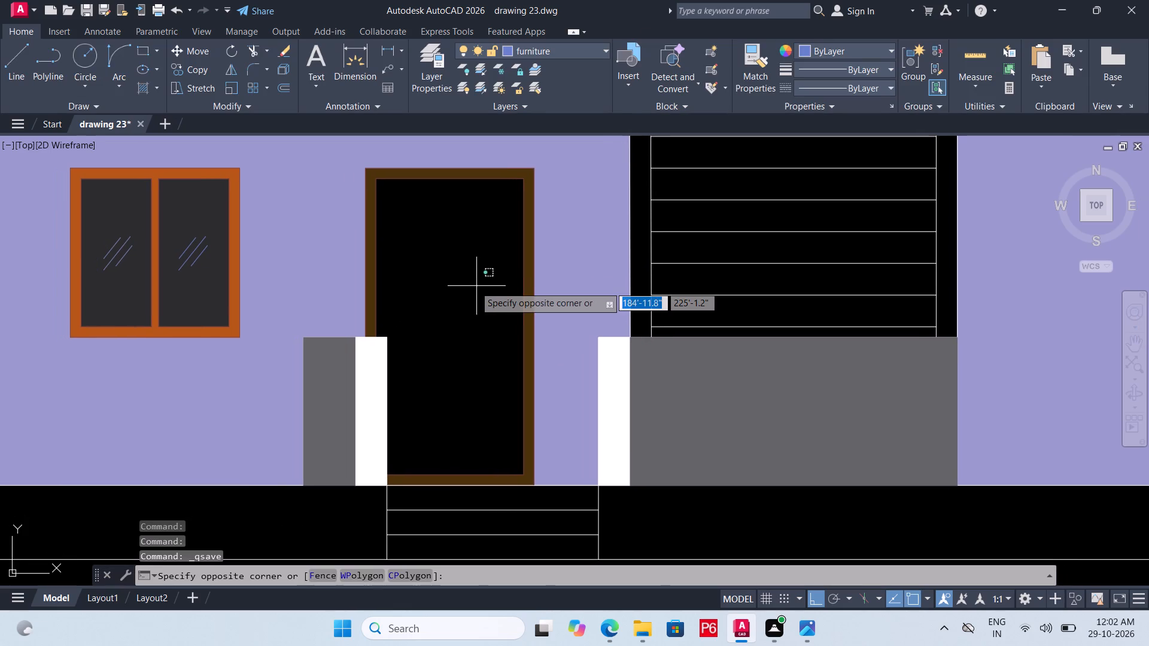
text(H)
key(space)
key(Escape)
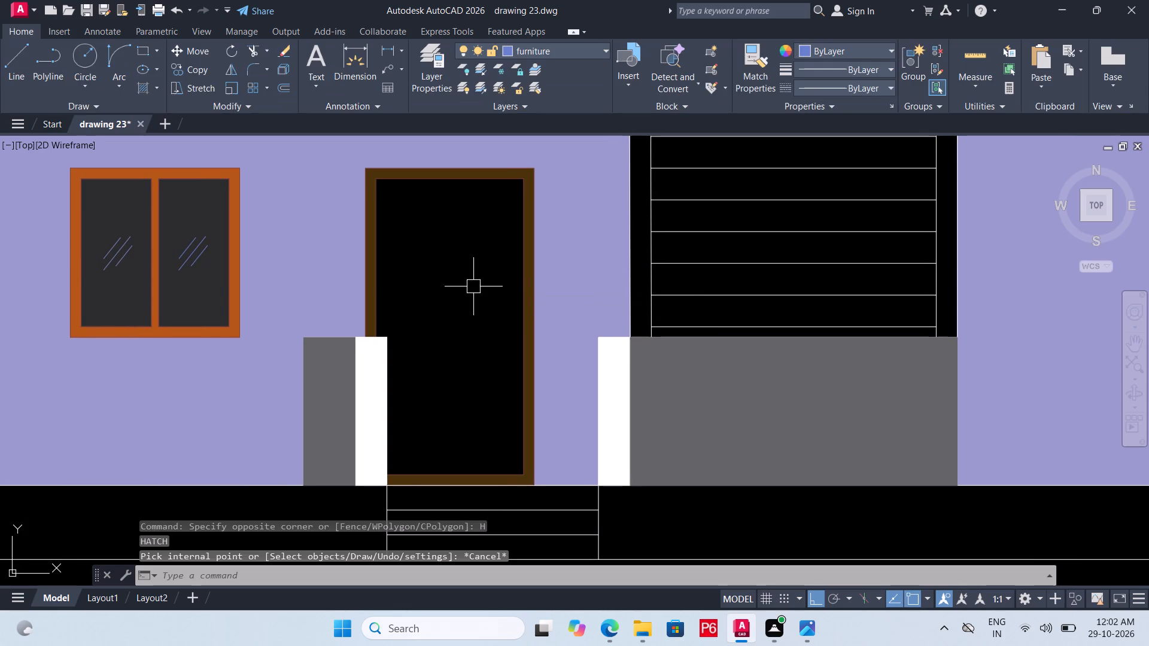
Hatch the front door's inner panel solid with the same brown 132,88,16.
text(H)
key(space)
click(473, 287)
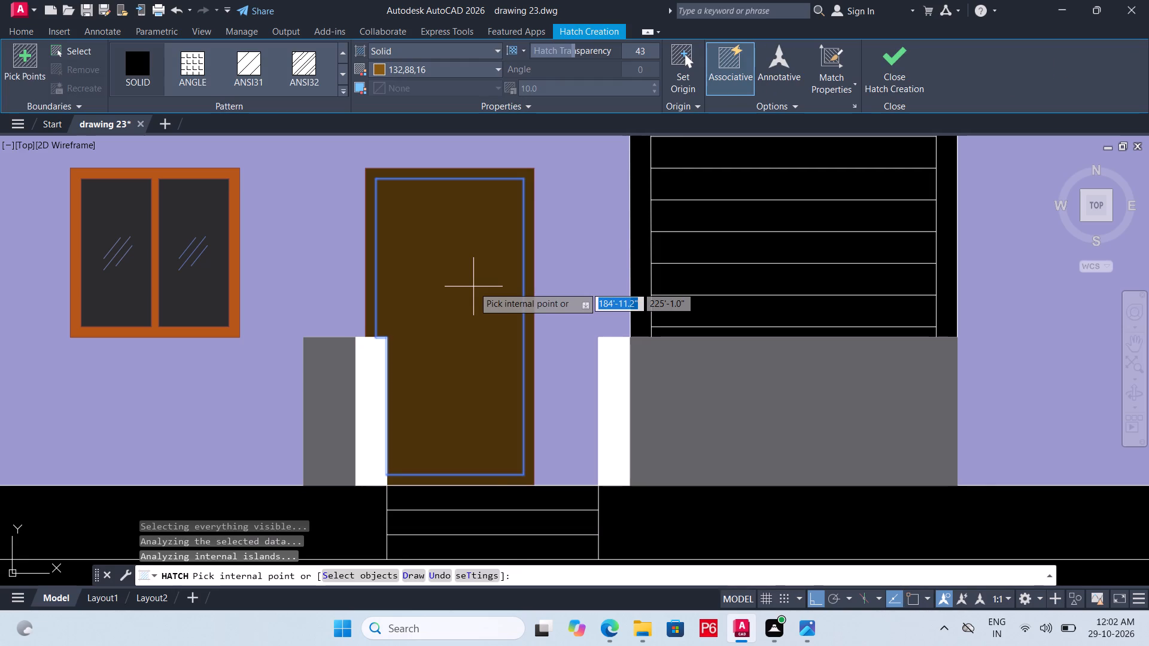
Save the drawing with the brown door panel hatch.
key(ctrl+s)
key(ctrl+s)
key(ctrl+s)
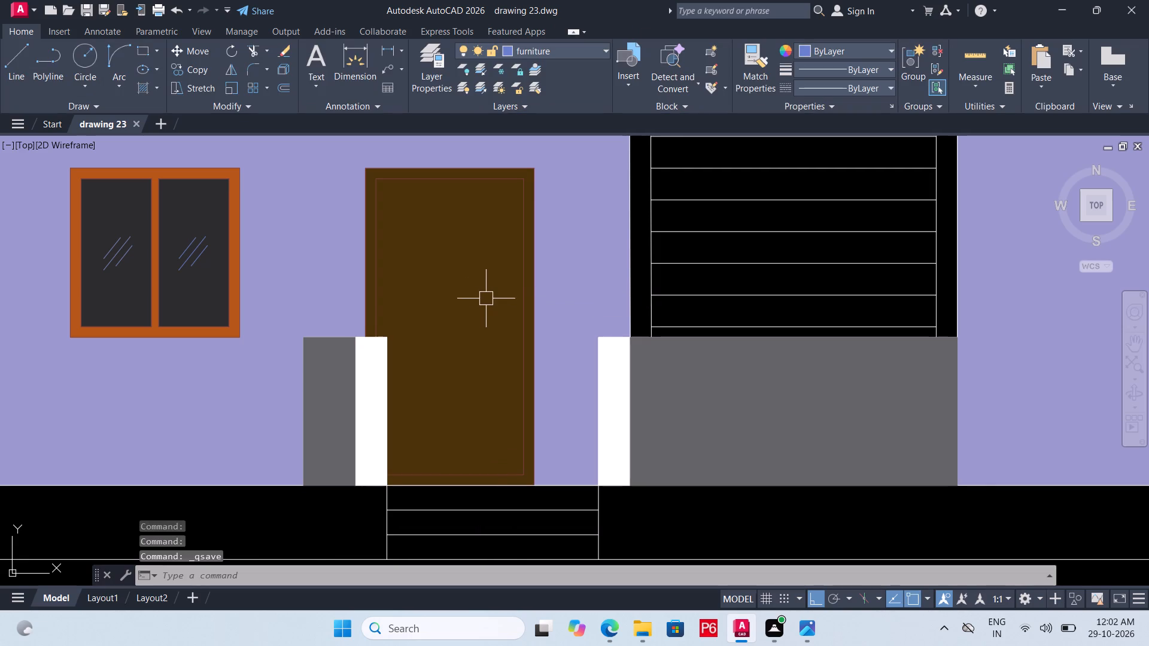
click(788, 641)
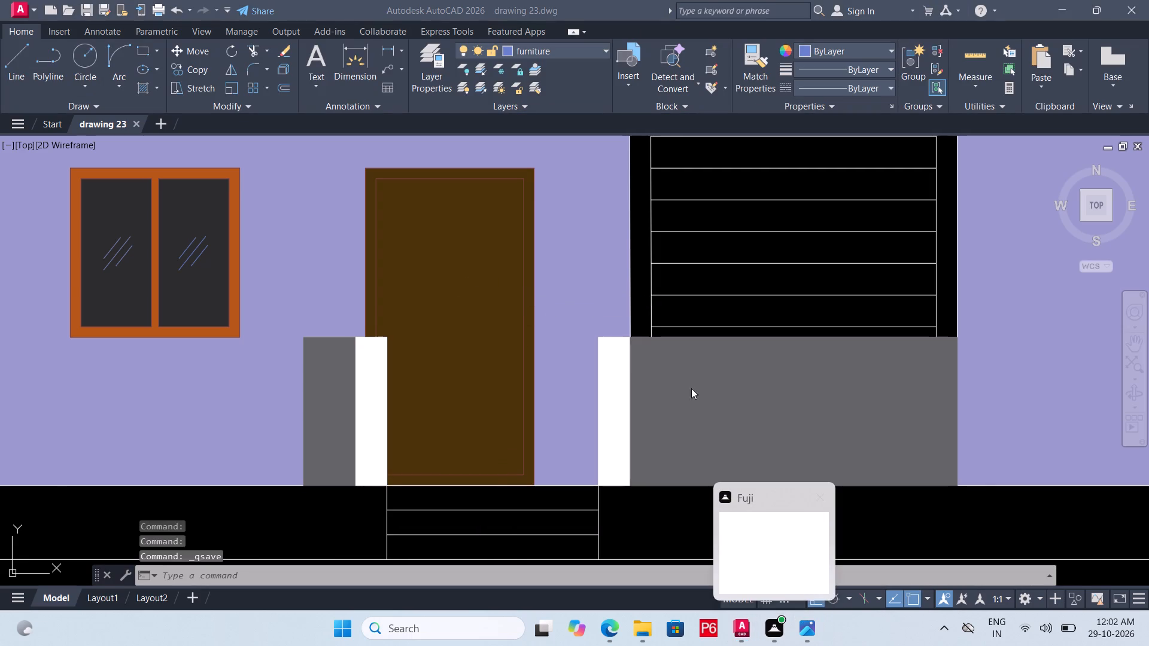
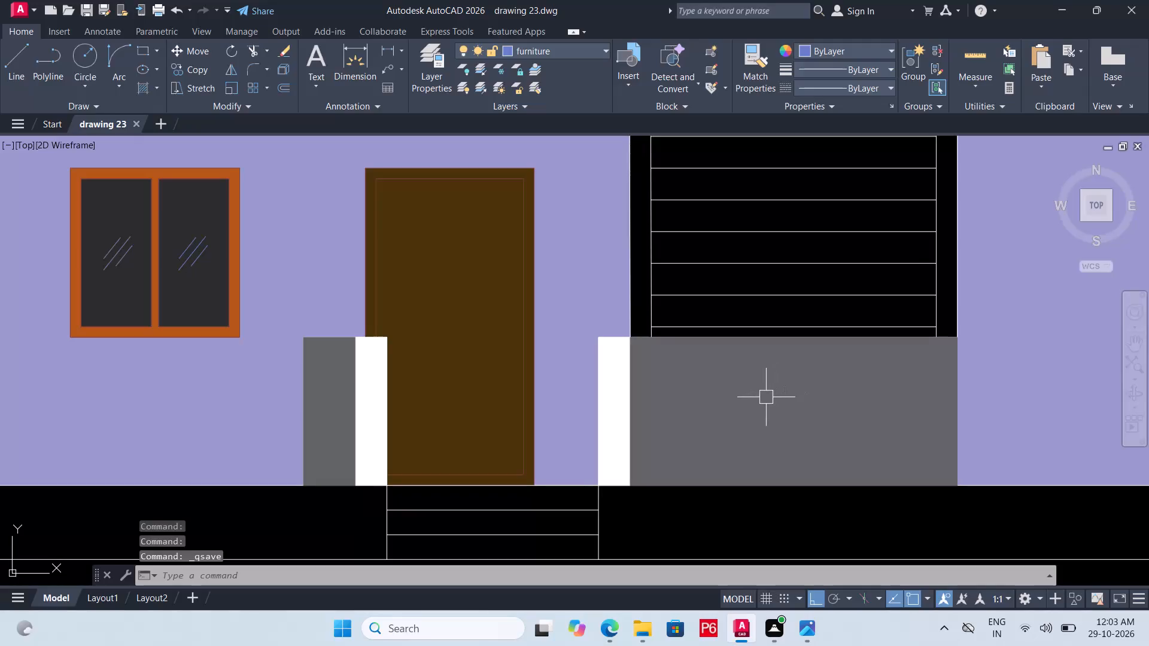
Reduce the transparency of the front door's inner panel hatch to 13.
scroll(657, 409, up, 1)
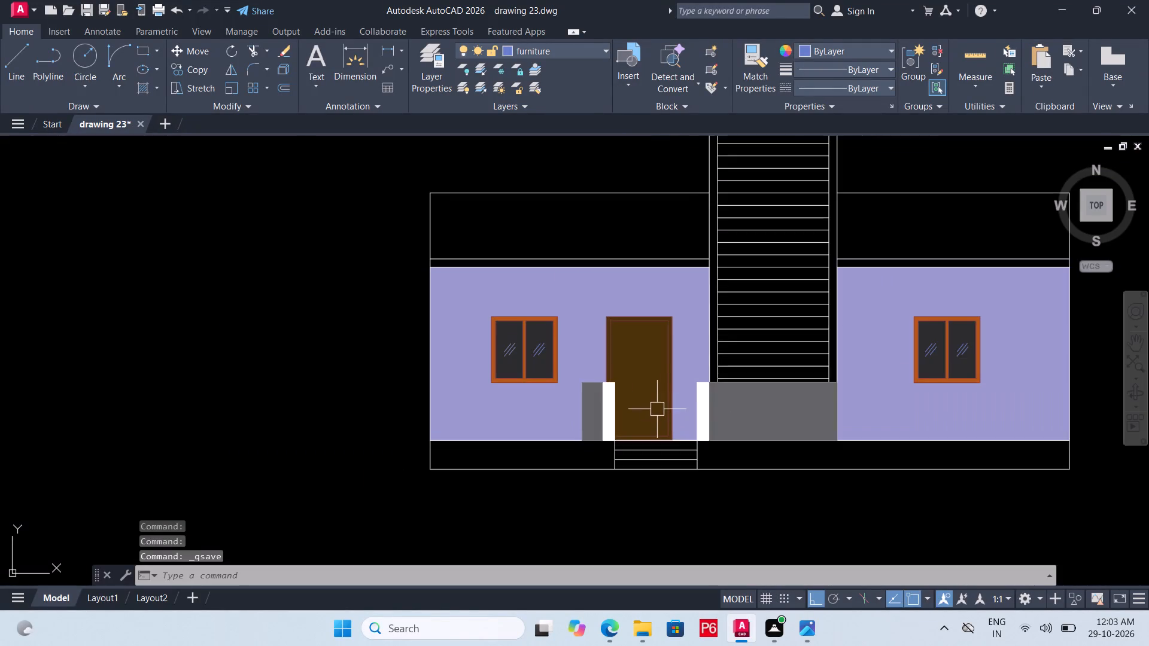
scroll(655, 404, up, 3)
click(643, 353)
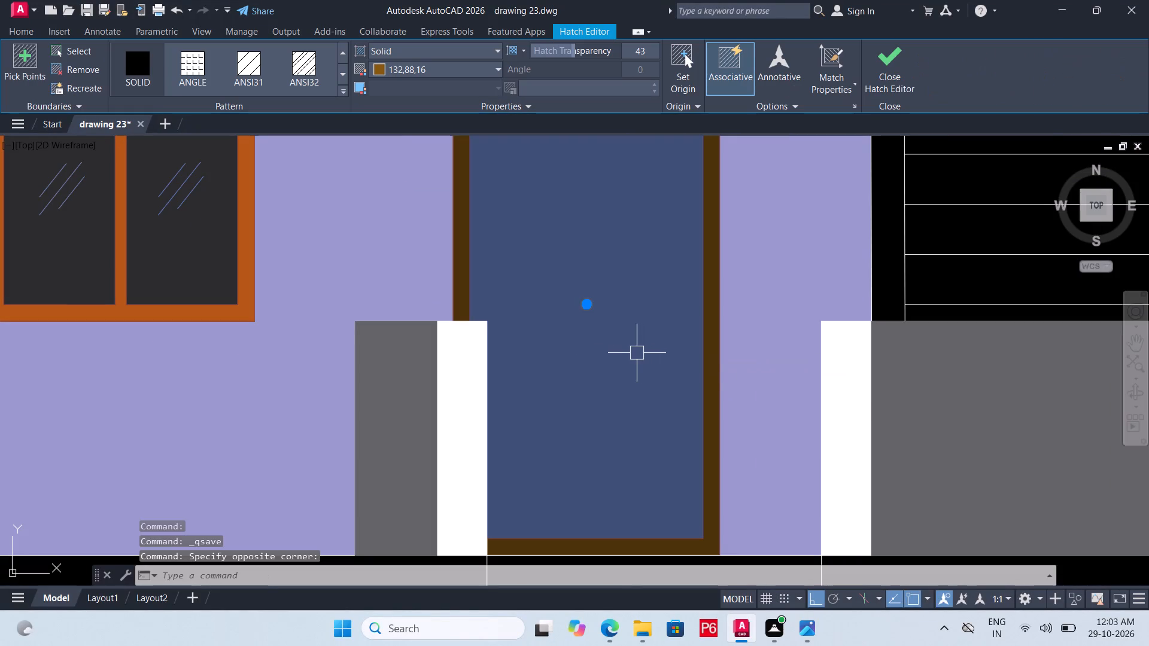
scroll(549, 360, down, 1)
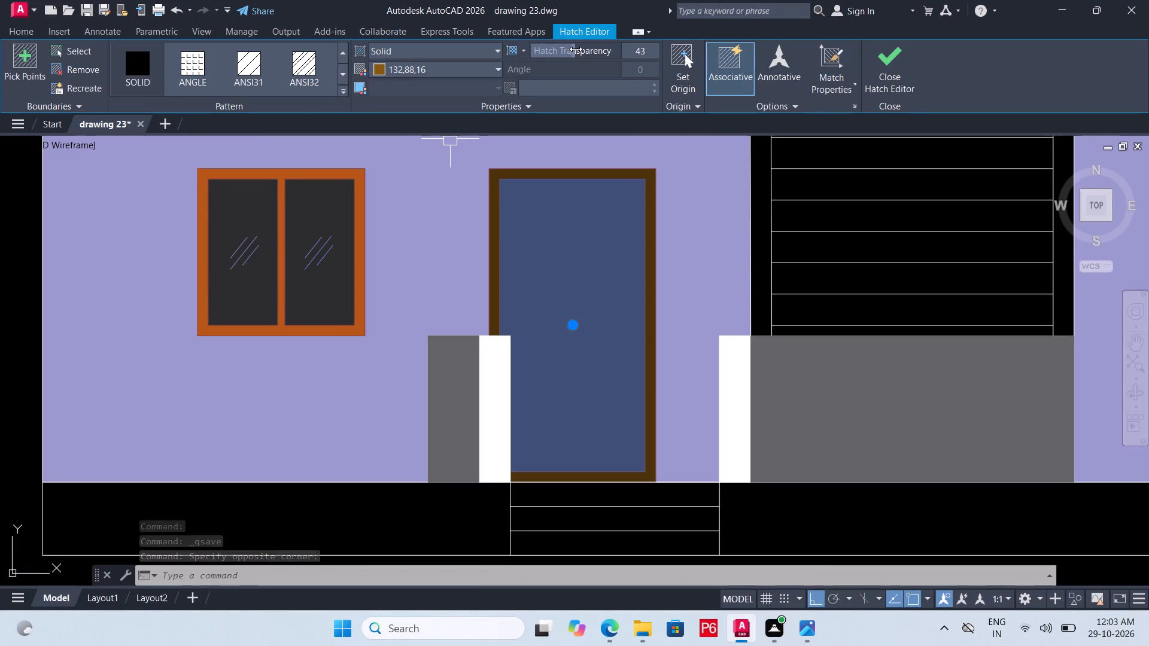
drag(576, 49, 500, 62)
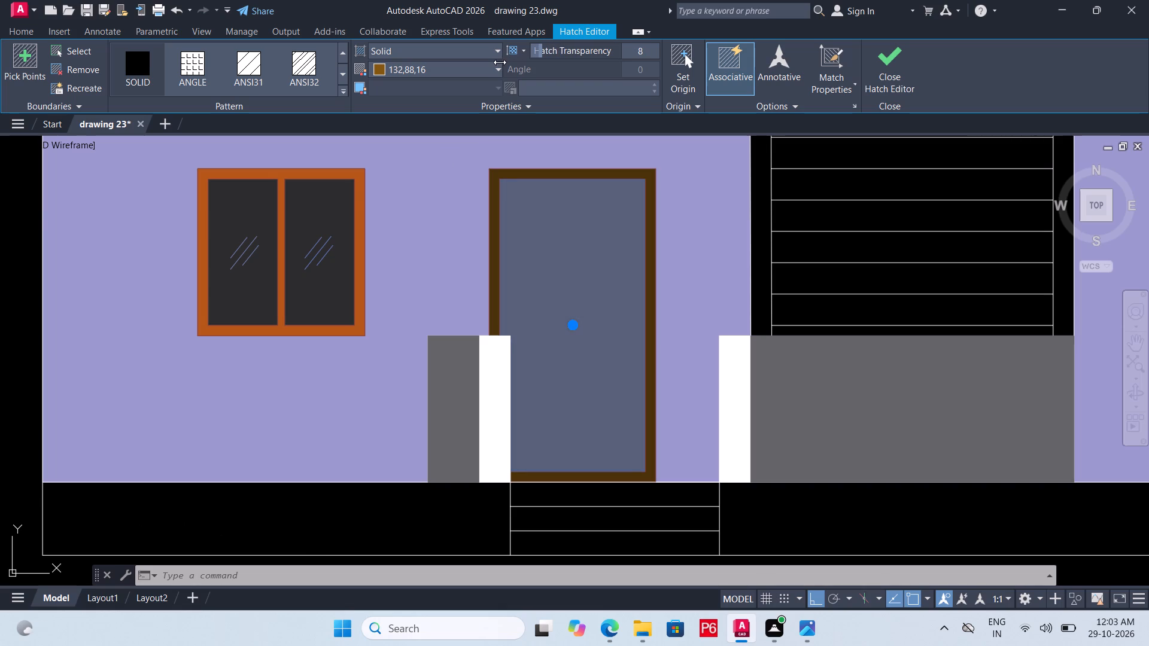
drag(500, 62, 503, 73)
drag(533, 50, 567, 50)
drag(567, 50, 577, 51)
drag(557, 49, 515, 59)
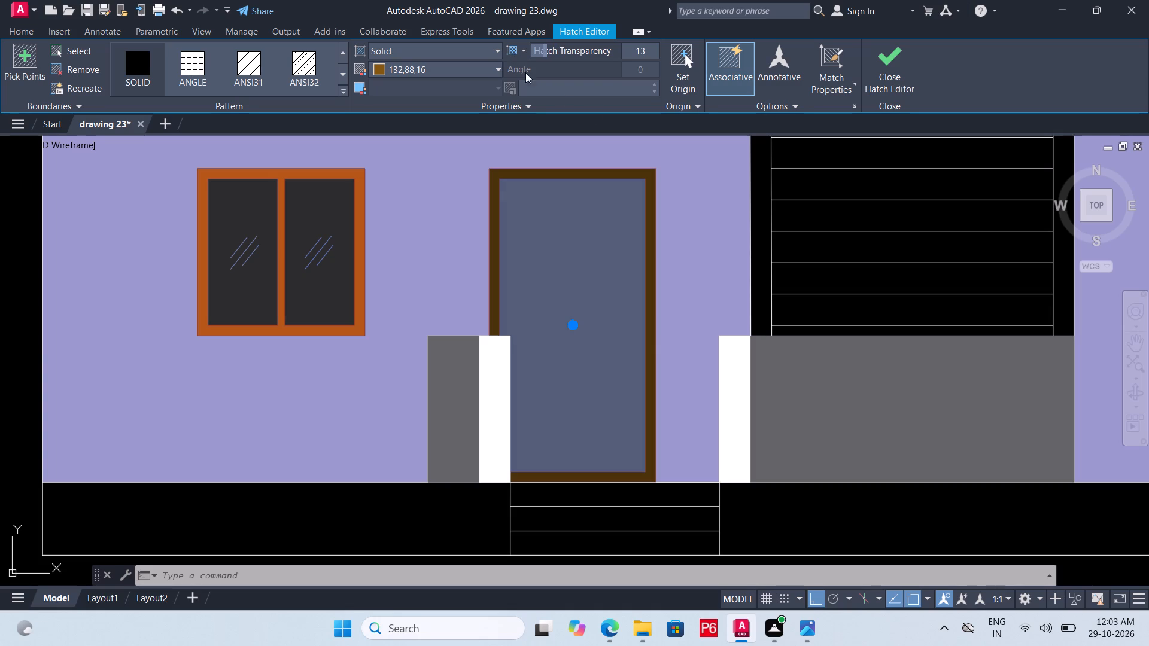
scroll(503, 166, down, 2)
Save the drawing with the adjusted door panel hatch.
key(space)
click(258, 259)
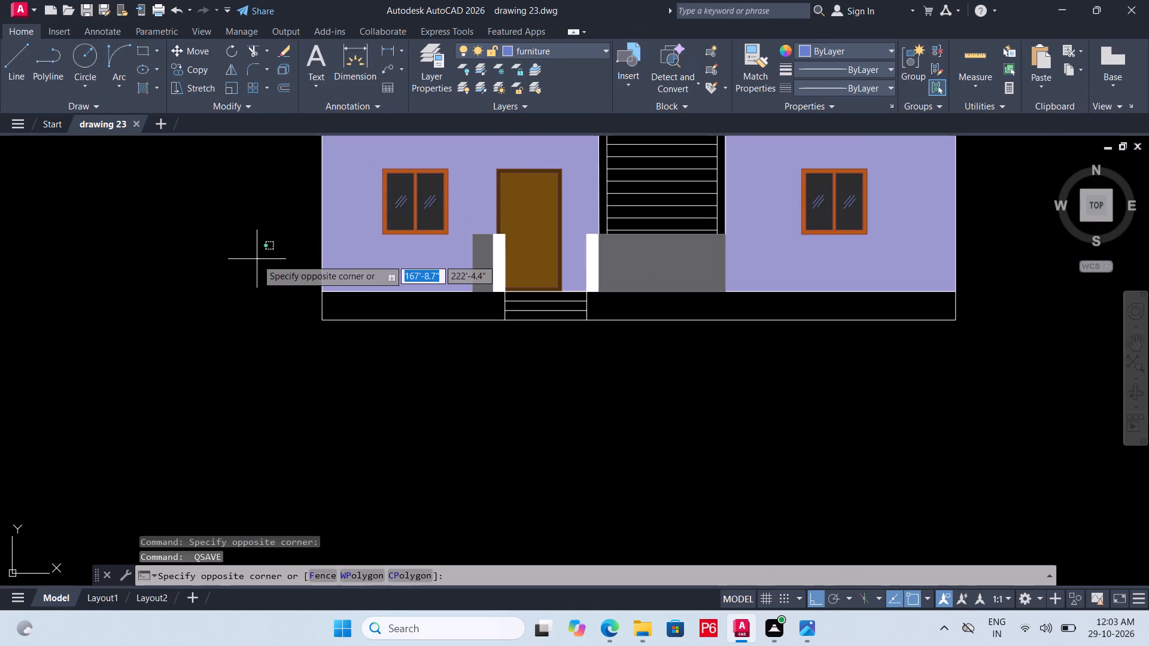
key(ctrl+s)
key(ctrl+s)
key(ctrl+s)
key(ctrl+s)
key(ctrl+s)
key(ctrl+s)
key(ctrl+s)
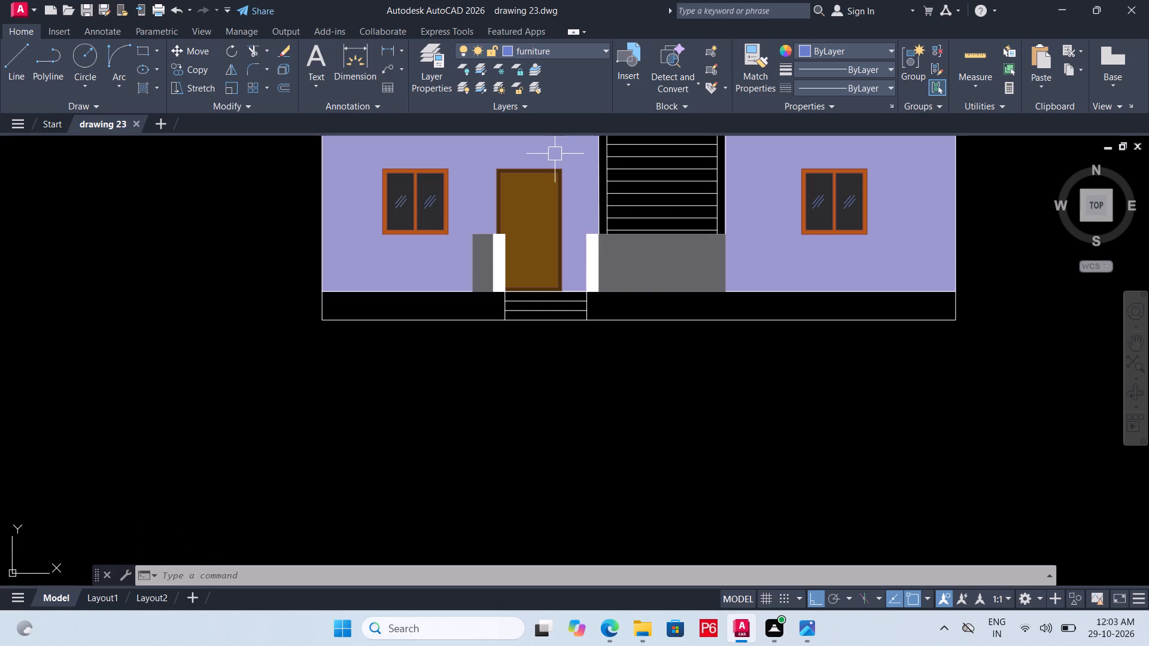
Hatch the plinth band on both sides of the entrance steps solid in grey true colour 99,100,102.
scroll(515, 176, down, 2)
scroll(527, 190, up, 1)
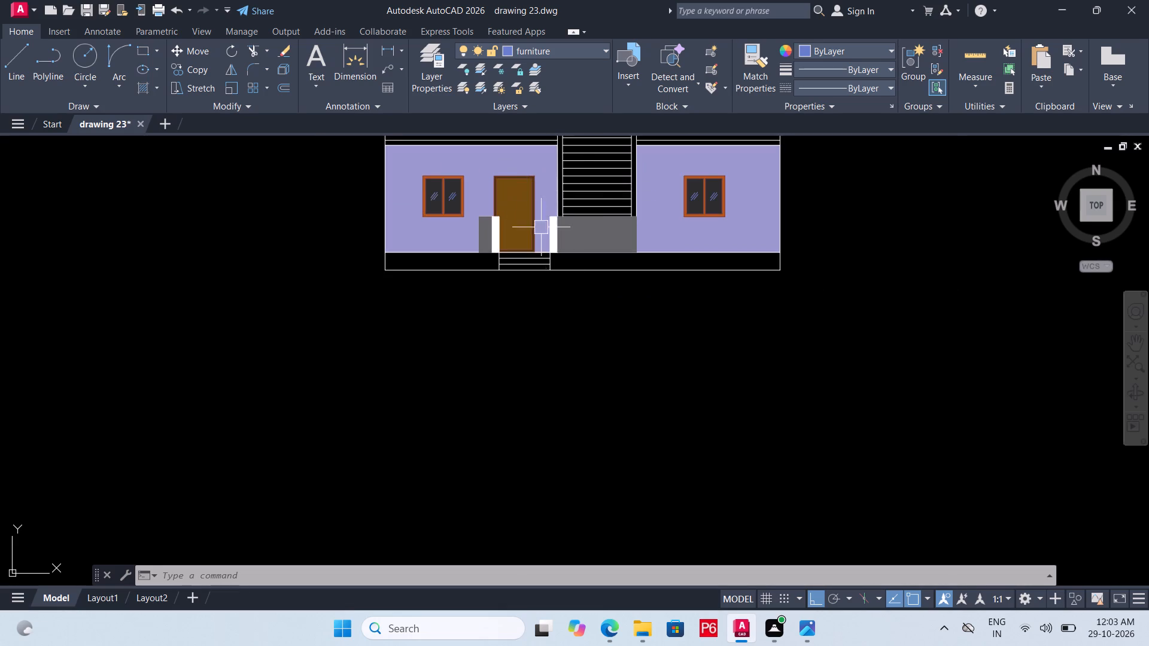
scroll(570, 351, down, 1)
scroll(533, 246, up, 1)
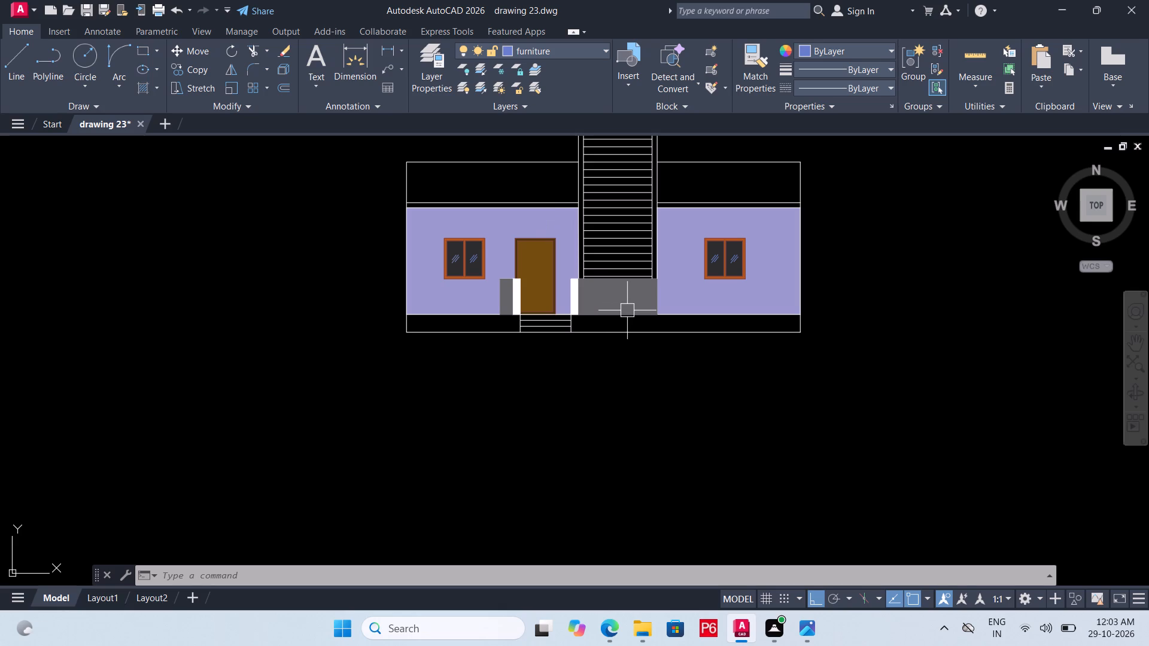
scroll(668, 269, up, 1)
scroll(616, 314, down, 4)
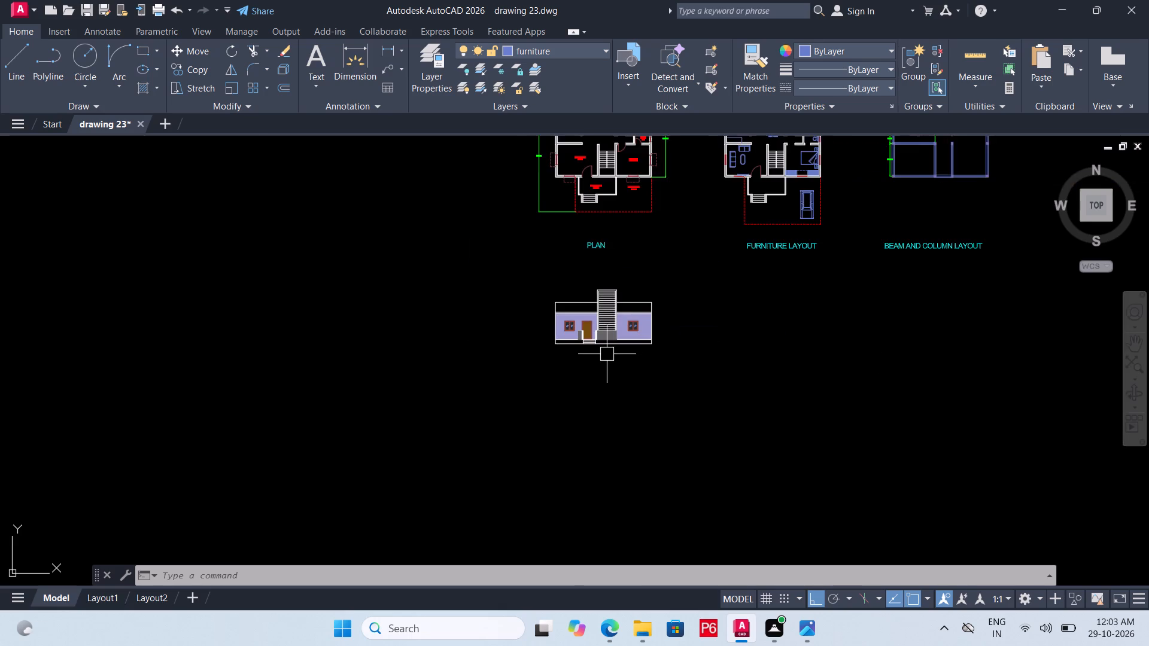
scroll(606, 347, up, 5)
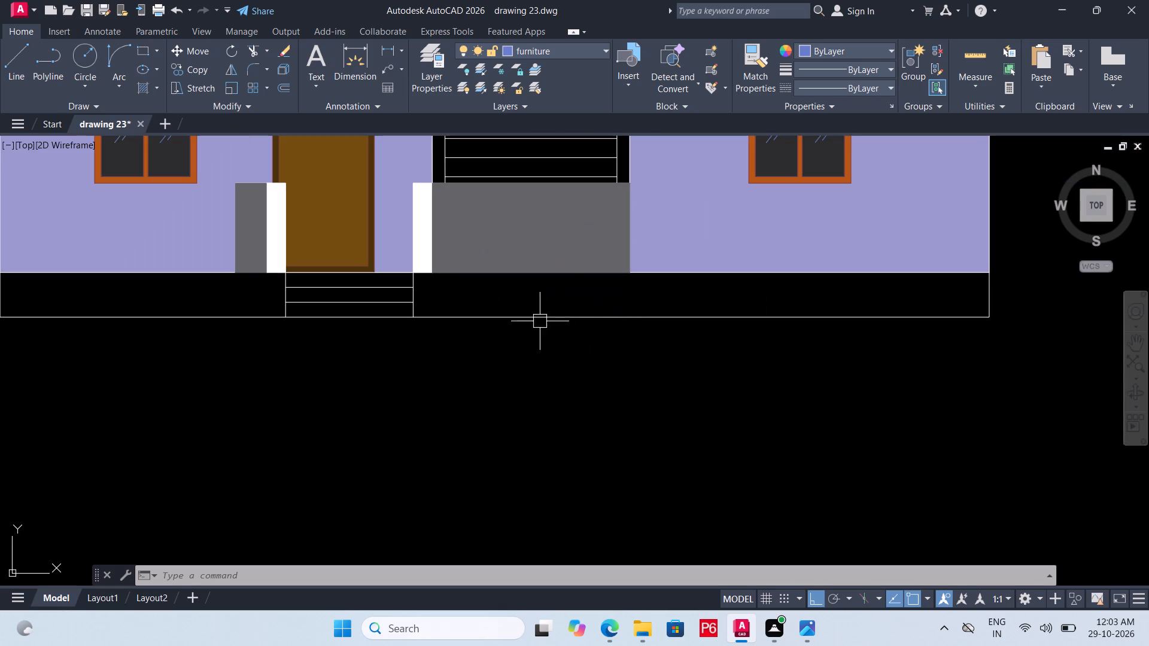
text(H)
key(space)
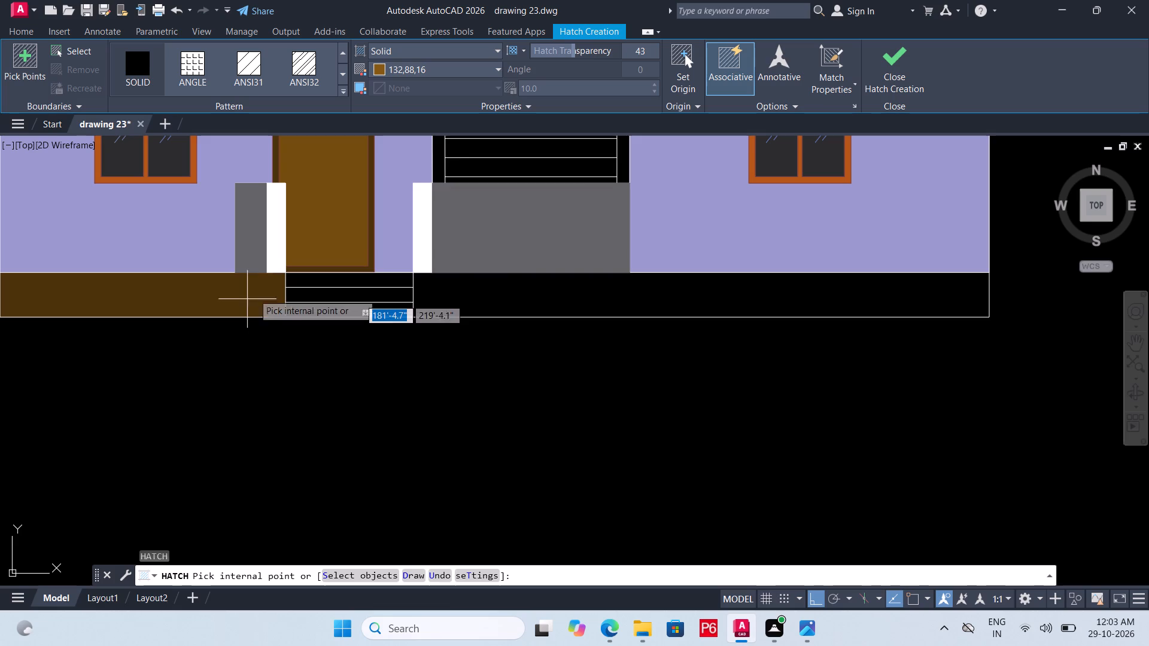
click(420, 71)
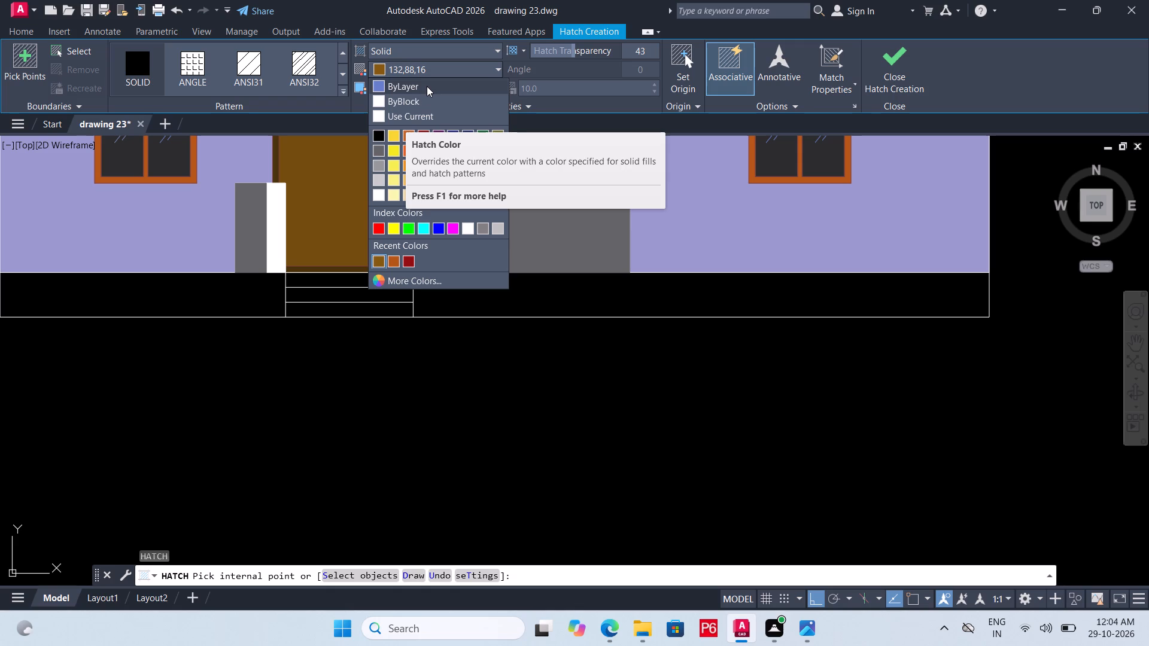
click(379, 150)
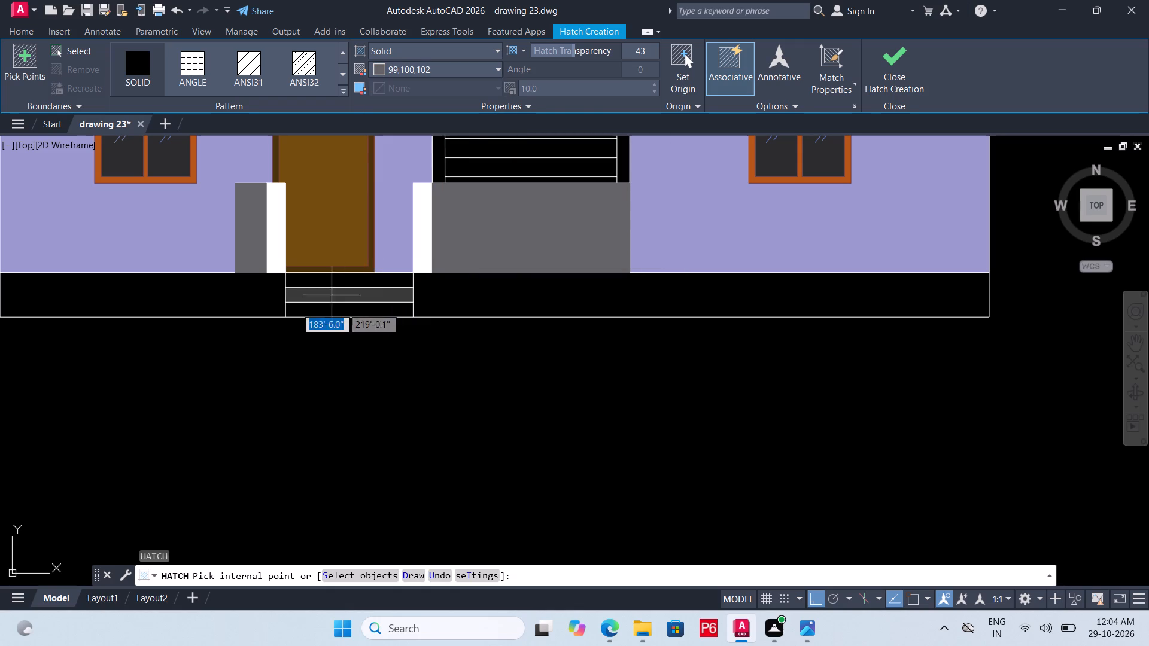
click(260, 301)
click(487, 304)
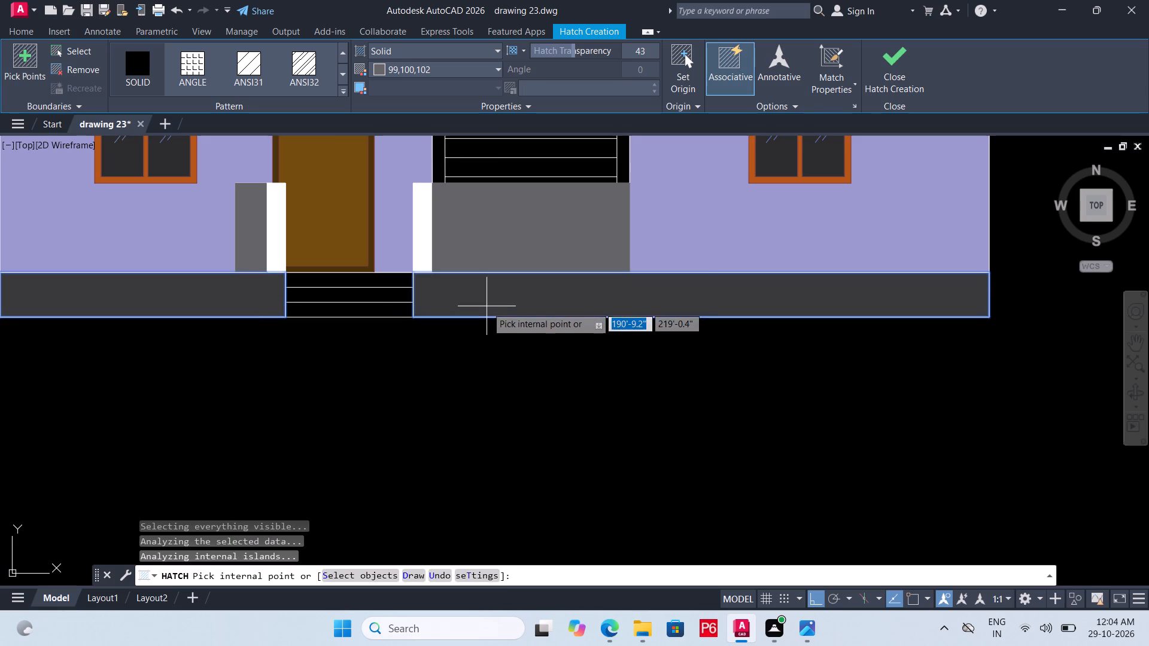
scroll(499, 330, down, 1)
Save the drawing with the grey plinth hatch.
key(ctrl+s)
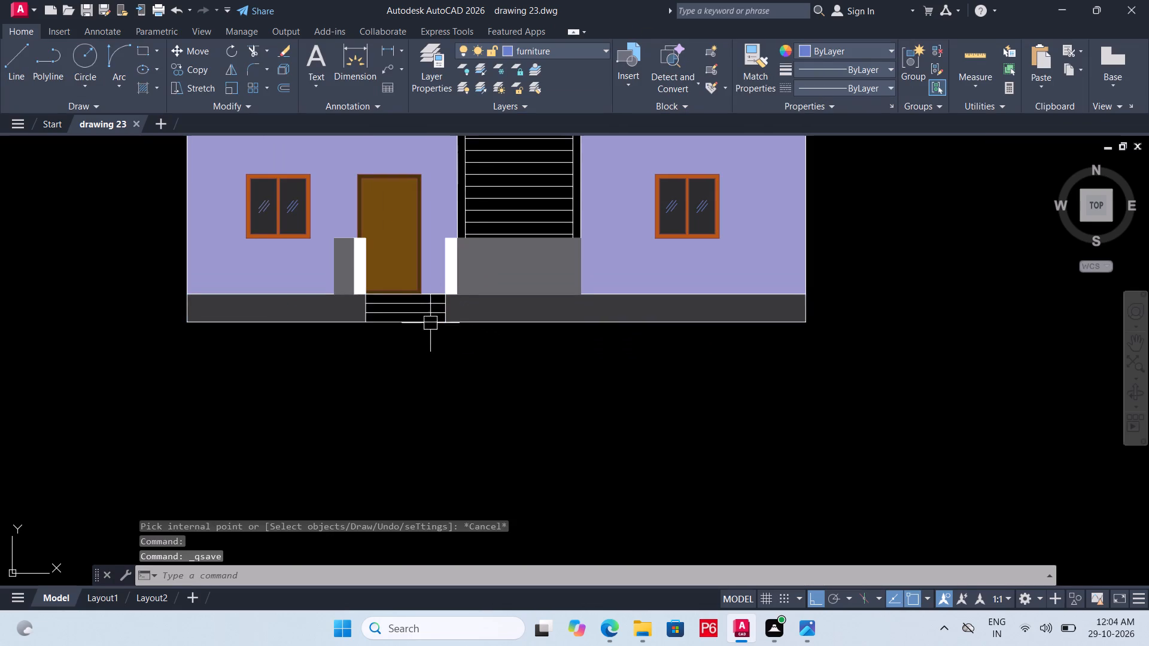
Hatch all three entrance steps below the front door solid in cream true colour 254,234,185.
middle_drag(428, 329, 466, 439)
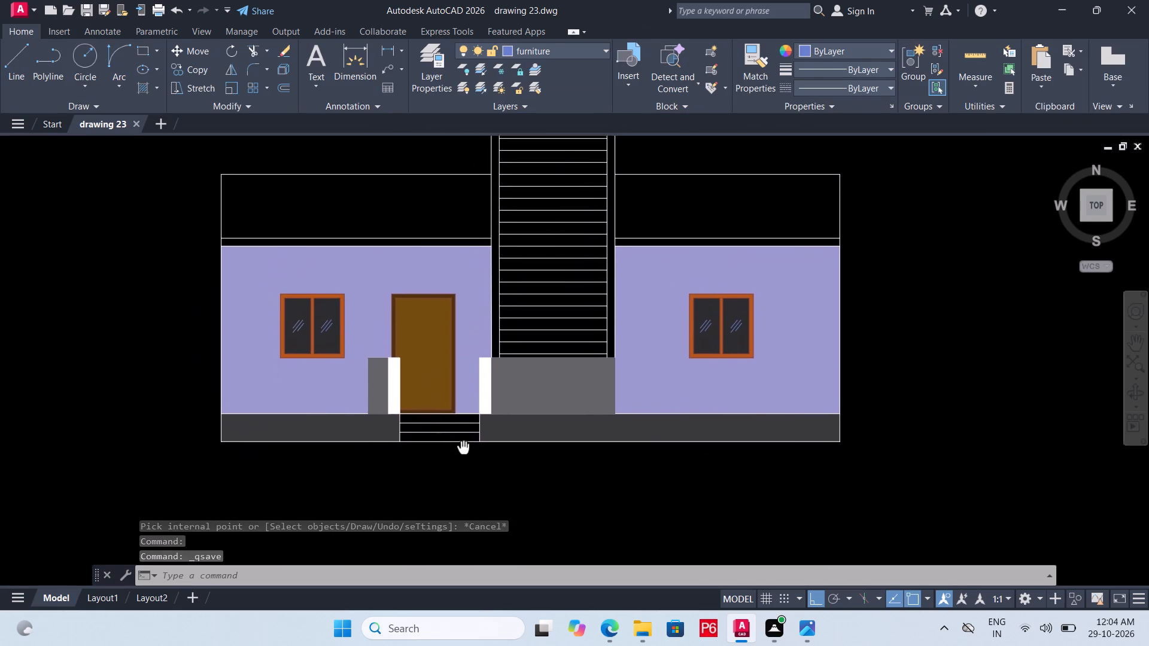
middle_drag(466, 439, 476, 409)
scroll(475, 392, up, 2)
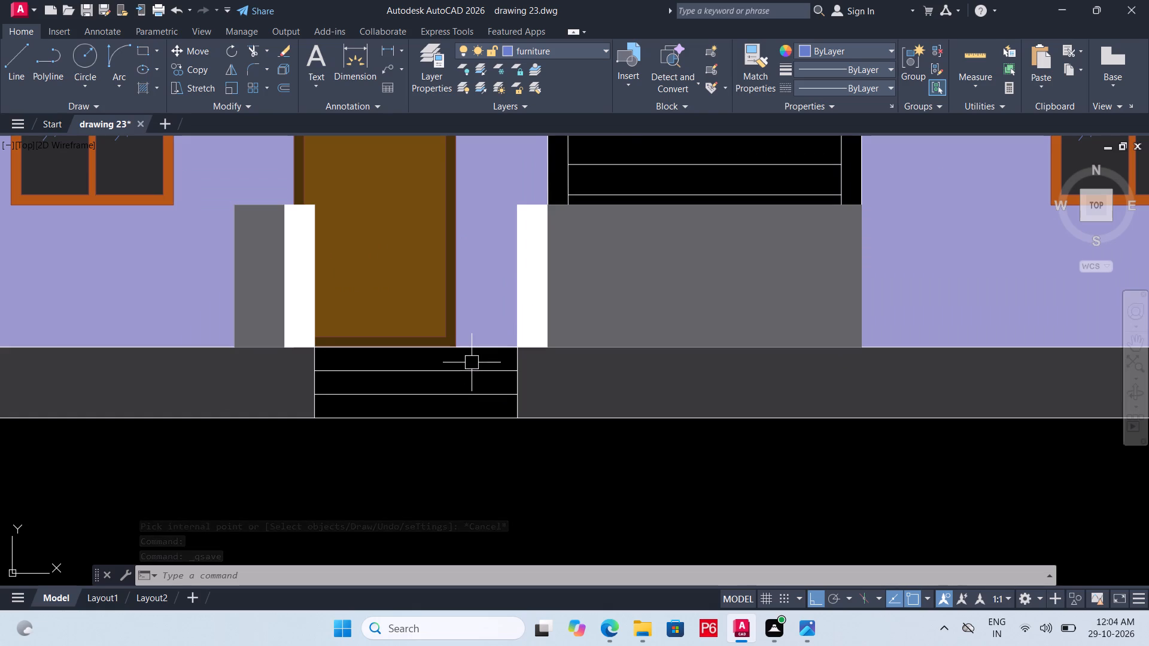
text(H)
key(space)
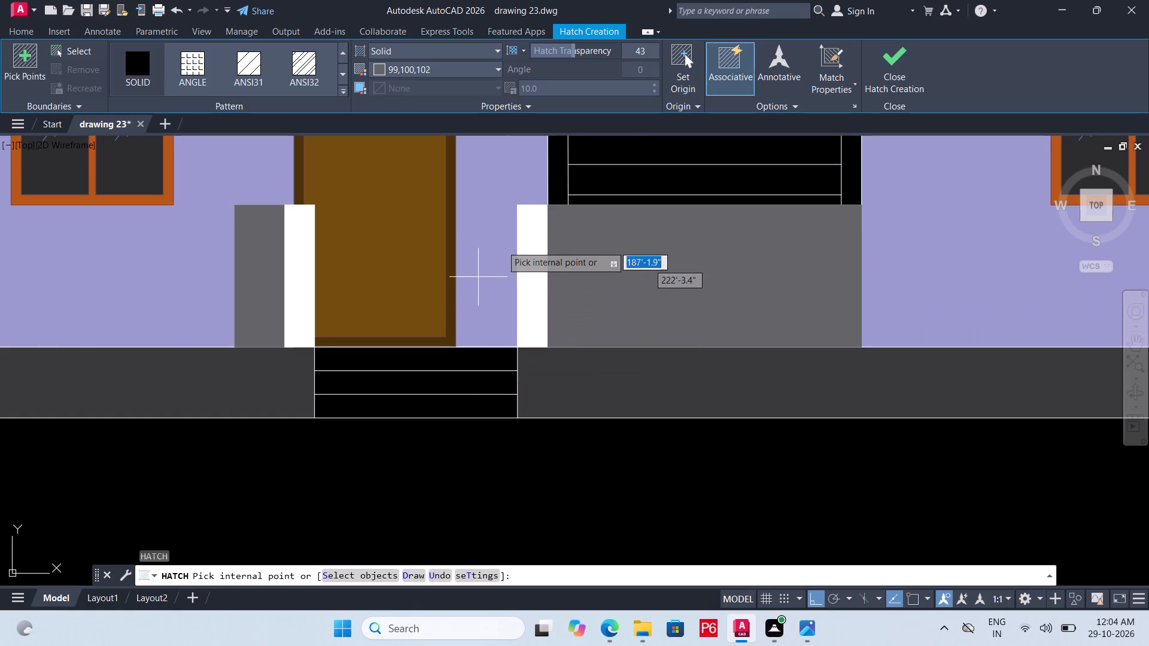
click(446, 71)
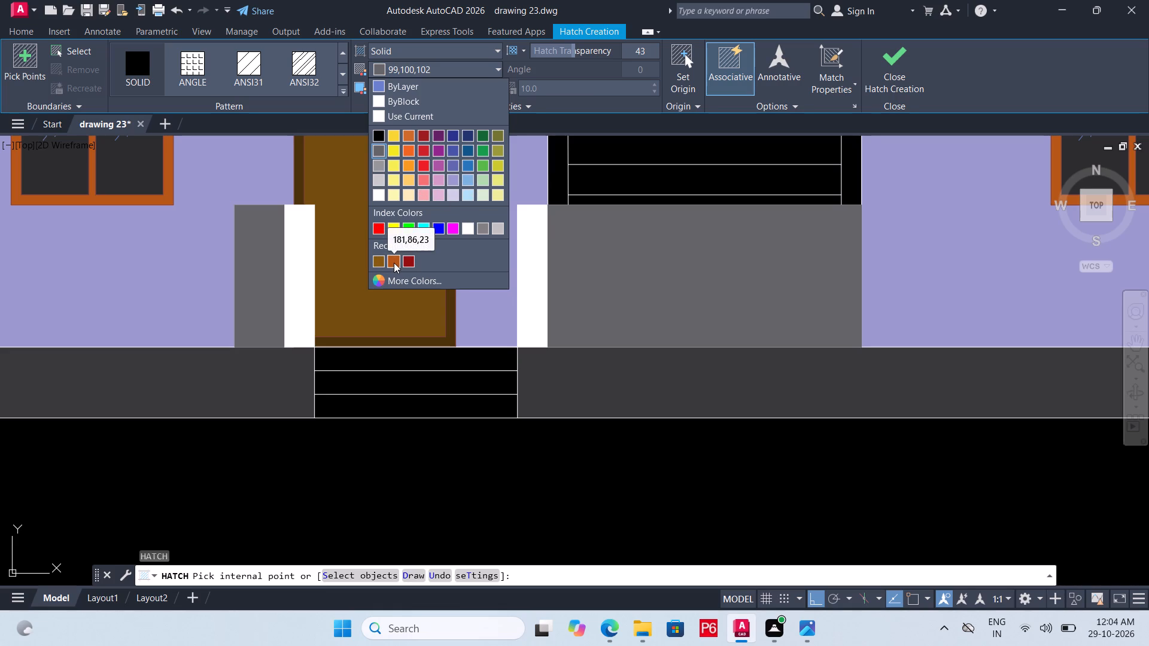
scroll(399, 330, down, 4)
scroll(451, 393, down, 4)
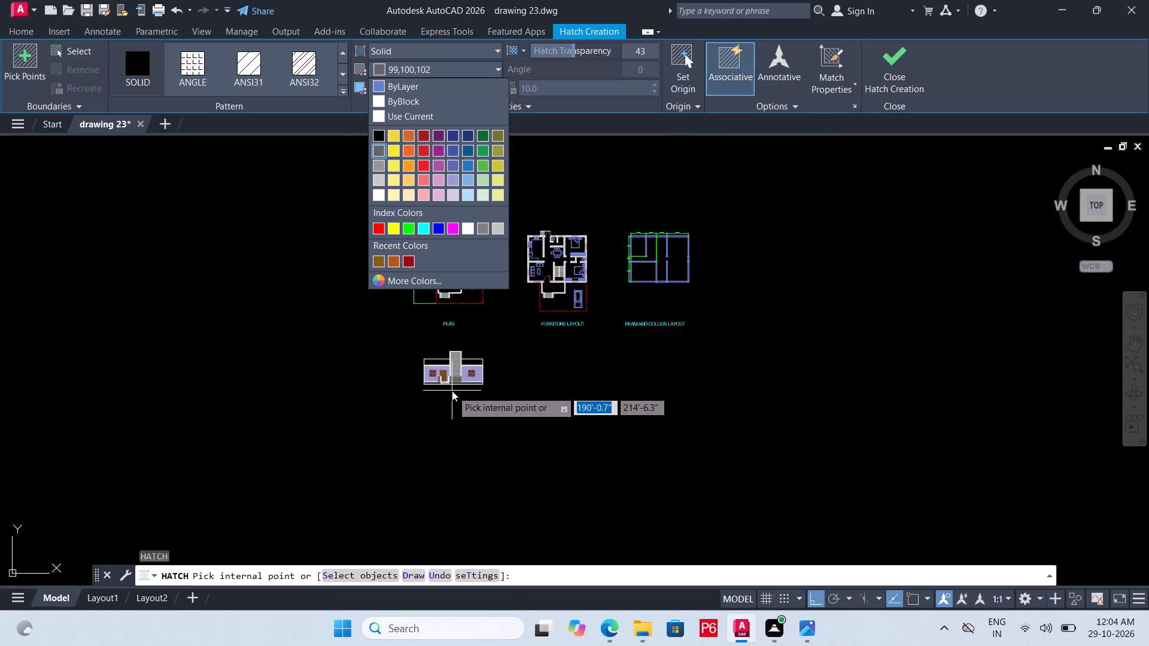
scroll(443, 386, down, 2)
scroll(453, 397, up, 5)
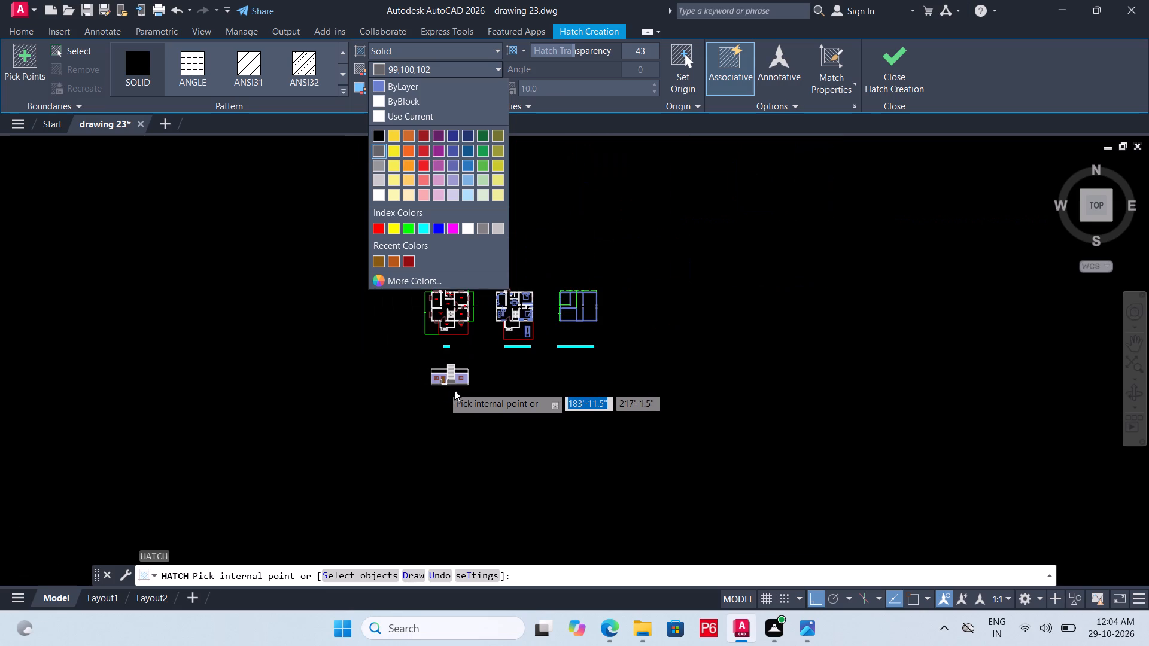
scroll(460, 388, up, 4)
scroll(311, 391, up, 2)
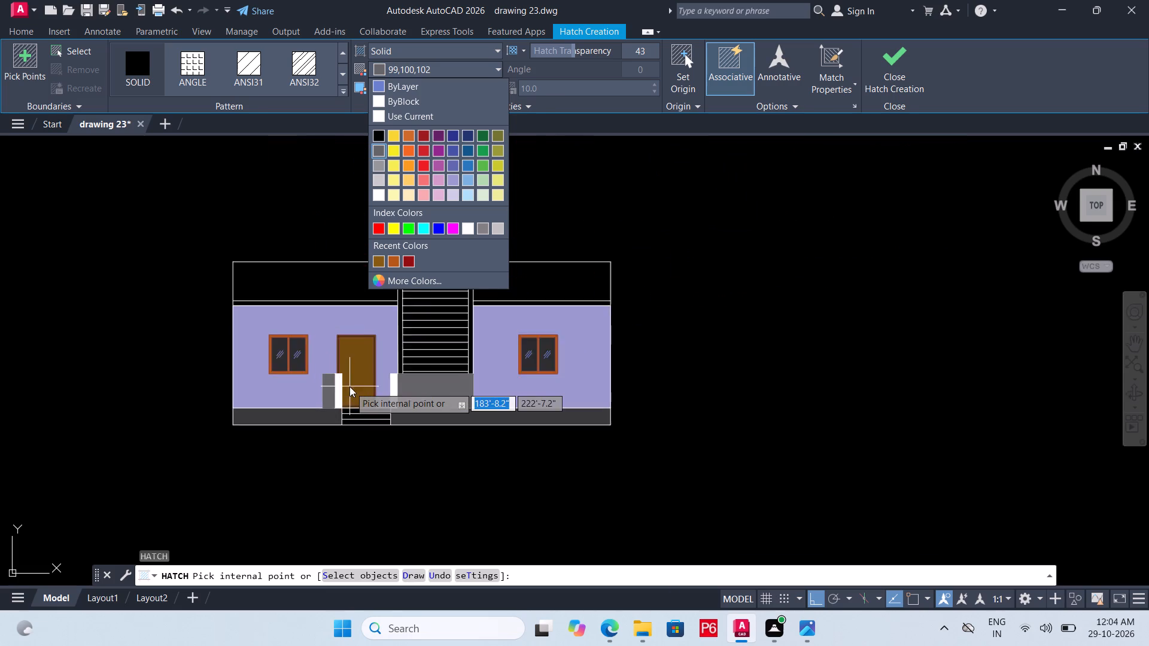
scroll(349, 386, up, 2)
scroll(408, 461, up, 1)
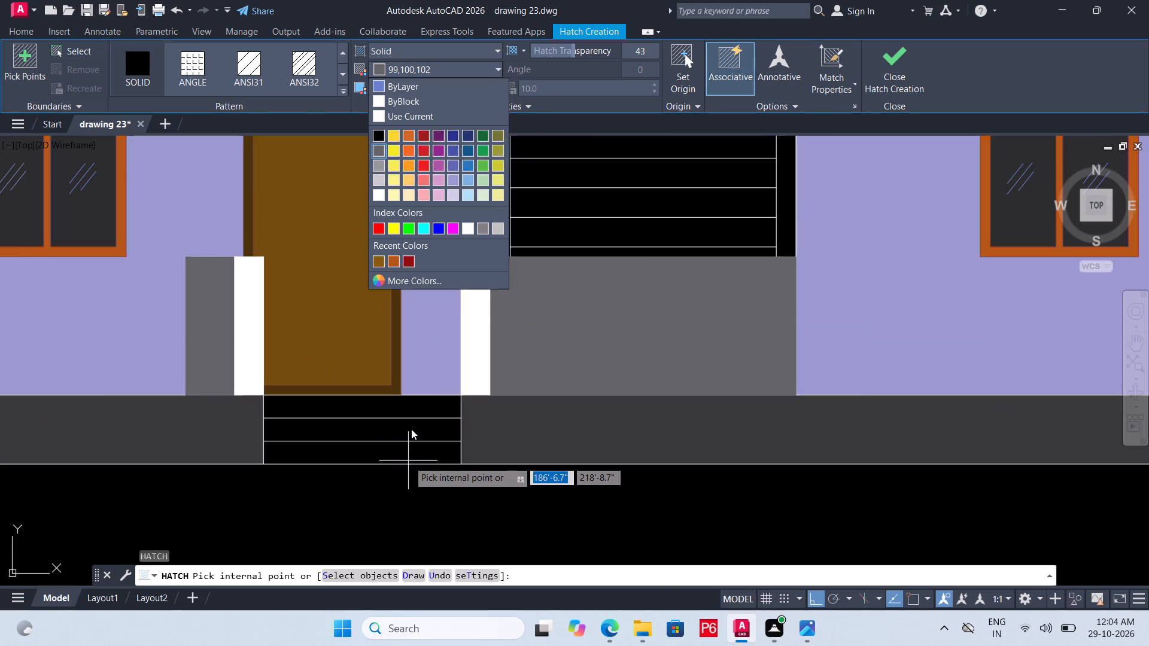
scroll(412, 427, down, 1)
scroll(402, 448, up, 2)
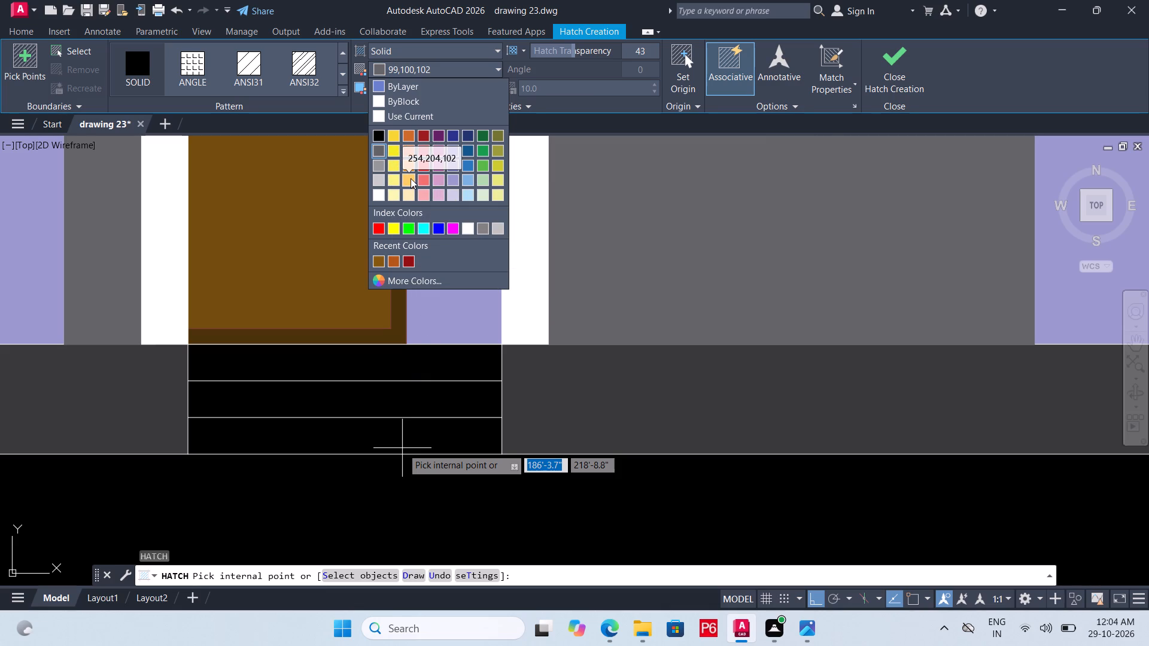
click(409, 192)
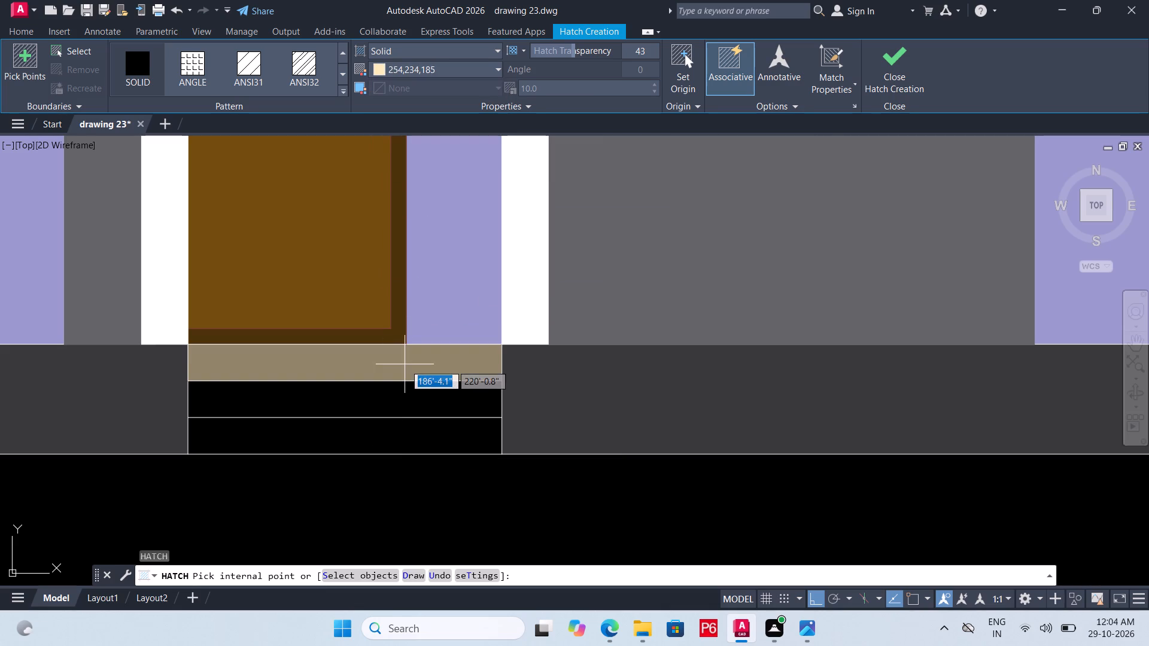
click(405, 364)
click(401, 398)
click(396, 430)
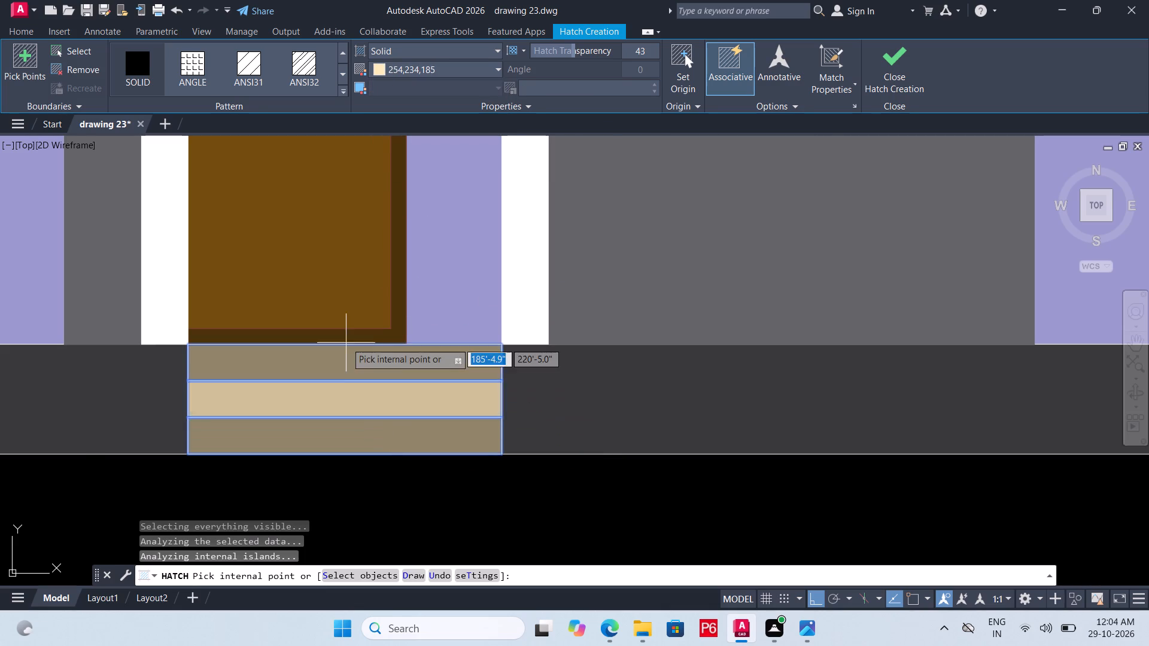
scroll(346, 342, down, 3)
Save the drawing with the cream entrance step hatch.
key(ctrl+s)
key(ctrl+s)
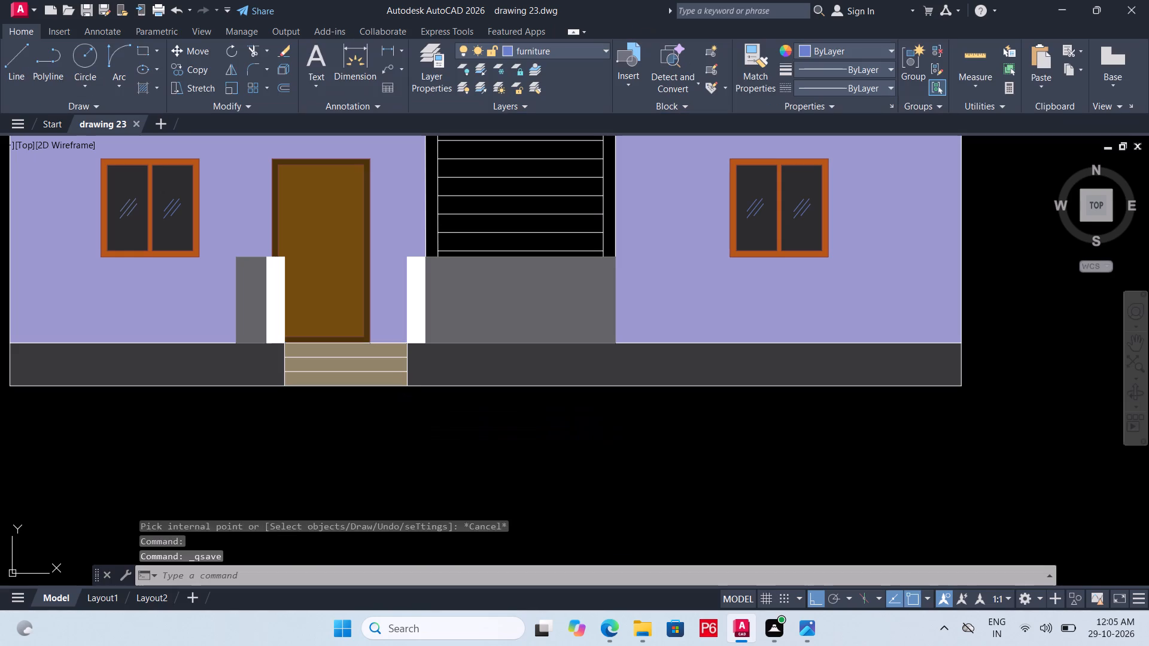
key(ctrl+s)
key(ctrl+s)
key(ctrl+s)
key(ctrl+s)
key(space)
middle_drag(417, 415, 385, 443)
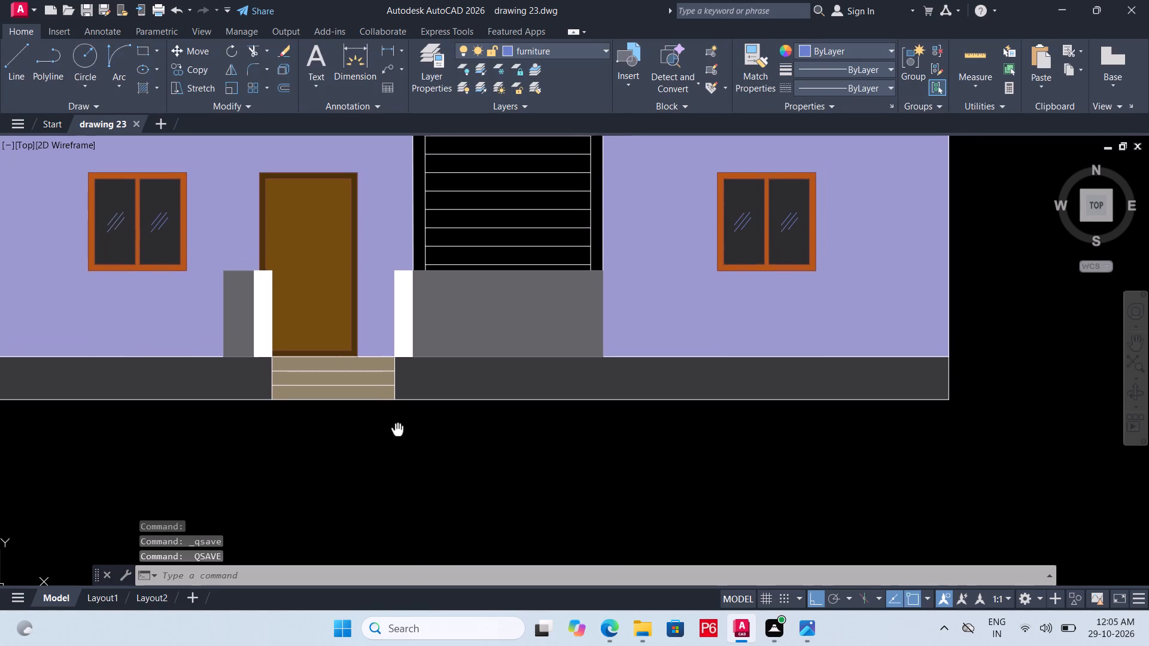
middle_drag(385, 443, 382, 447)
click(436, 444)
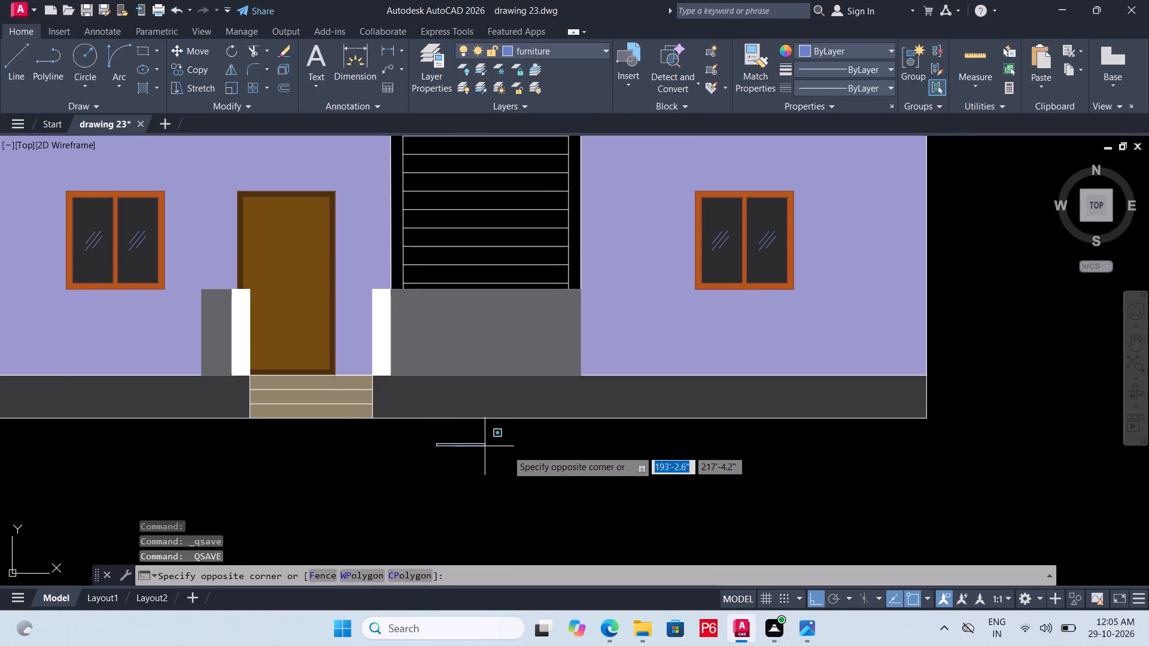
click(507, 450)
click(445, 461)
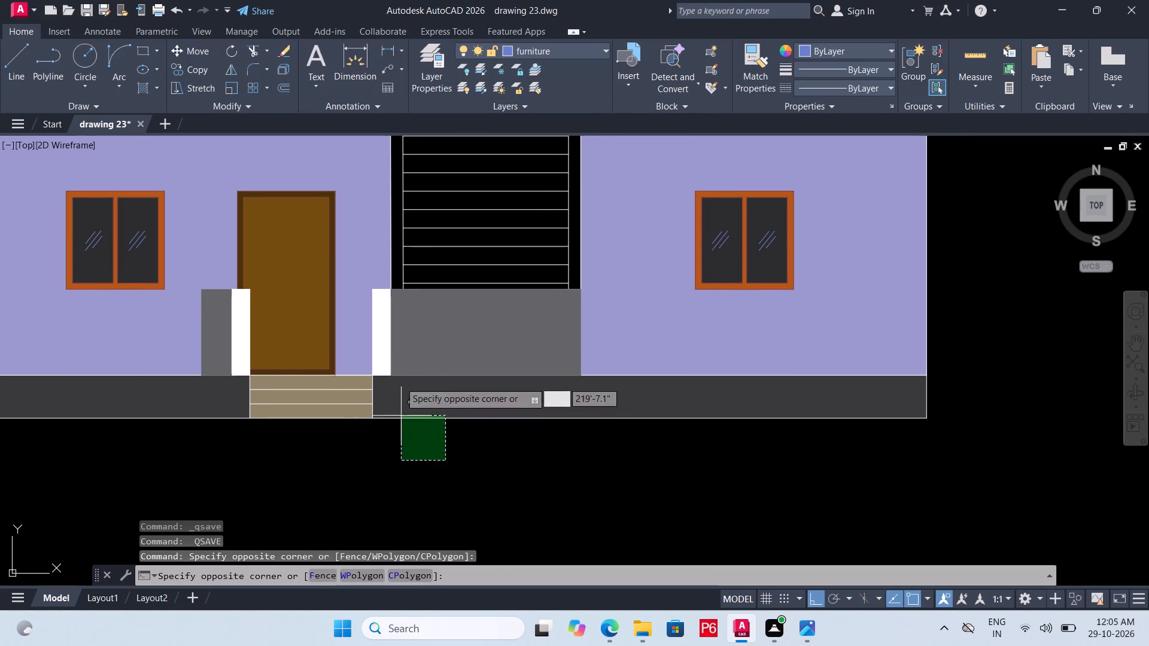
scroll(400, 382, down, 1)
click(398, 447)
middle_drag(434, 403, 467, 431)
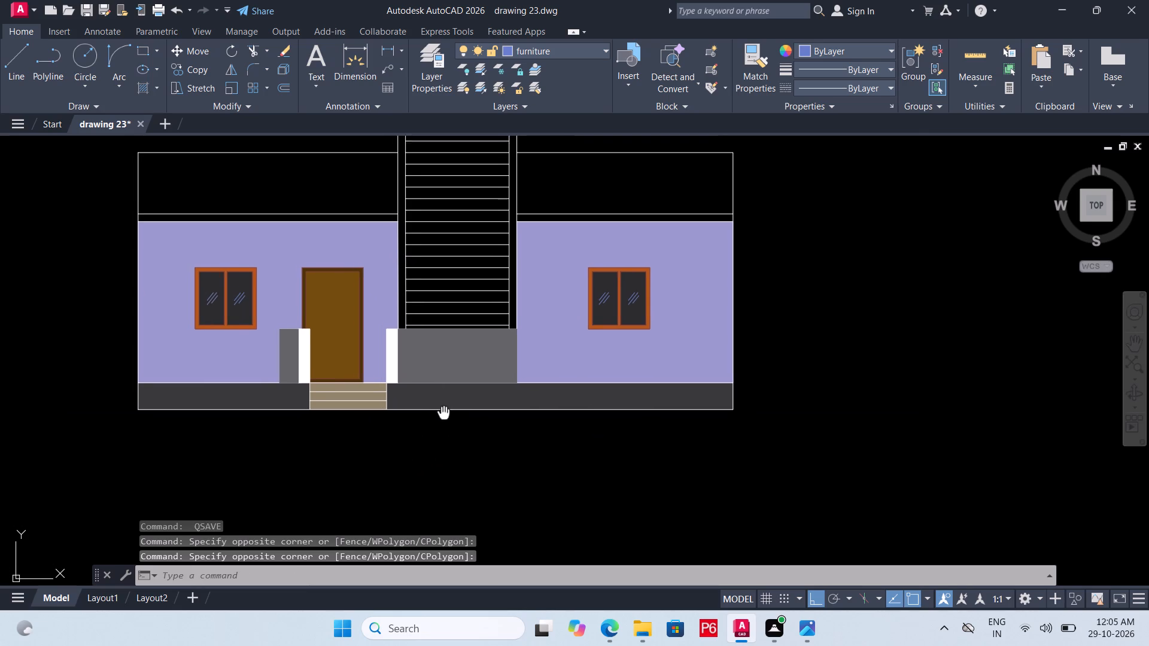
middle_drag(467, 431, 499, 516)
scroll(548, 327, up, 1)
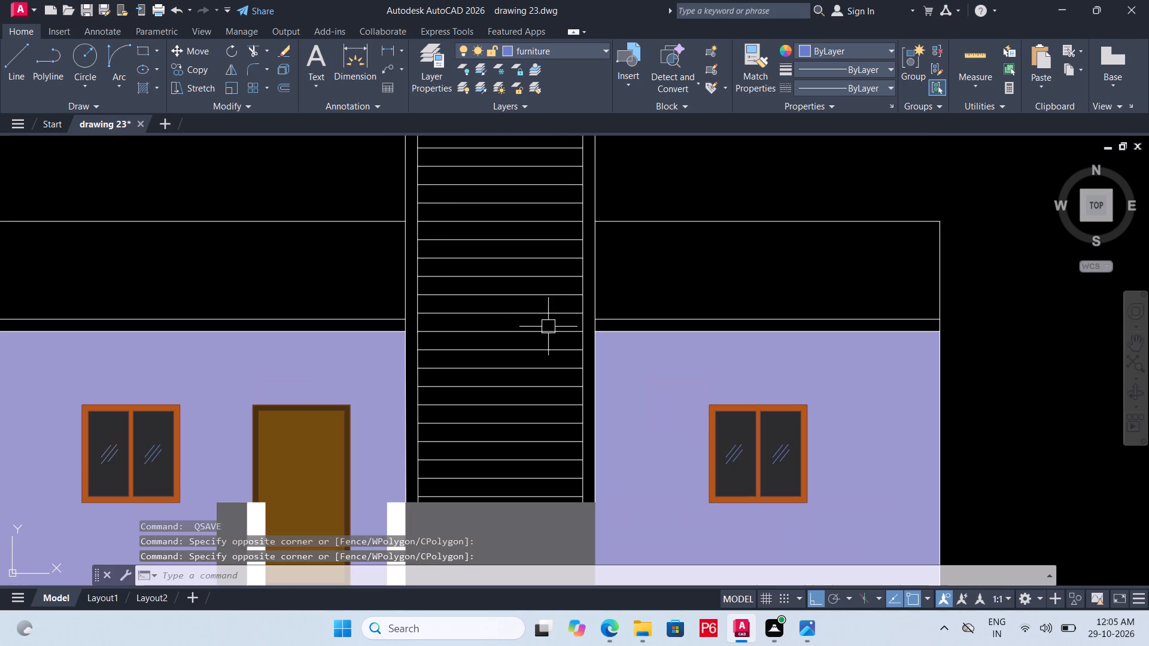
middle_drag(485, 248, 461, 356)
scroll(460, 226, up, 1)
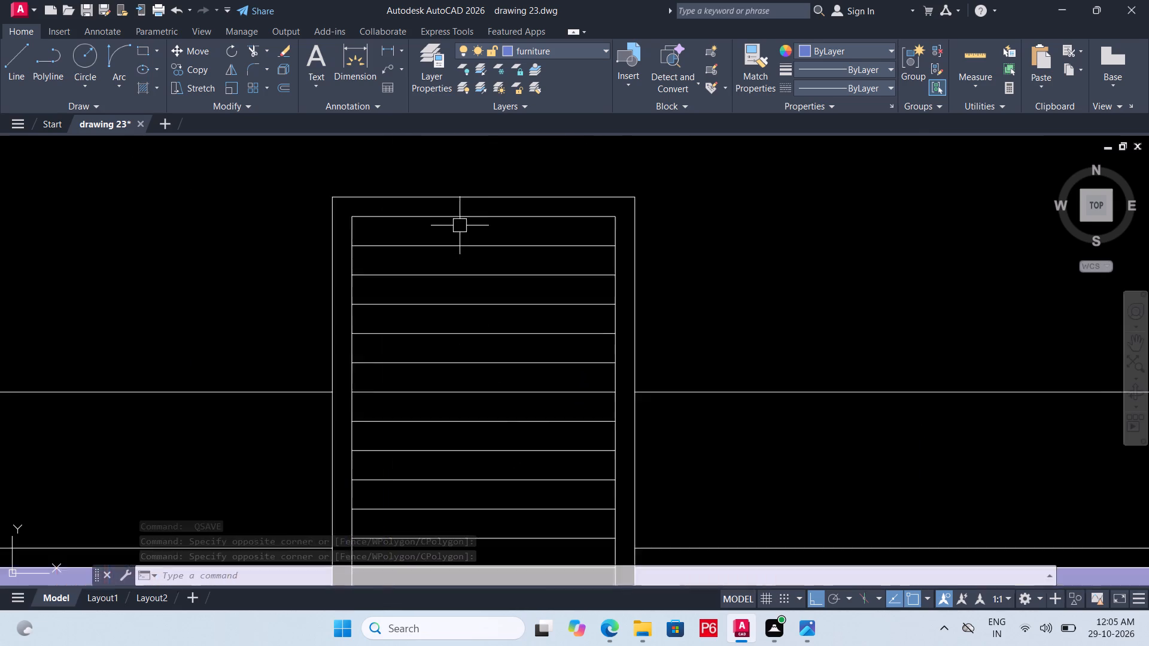
Offset the uppermost slat line inside the tower's inner frame 2" downwards.
scroll(460, 226, up, 1)
click(472, 260)
key(o)
key(Return)
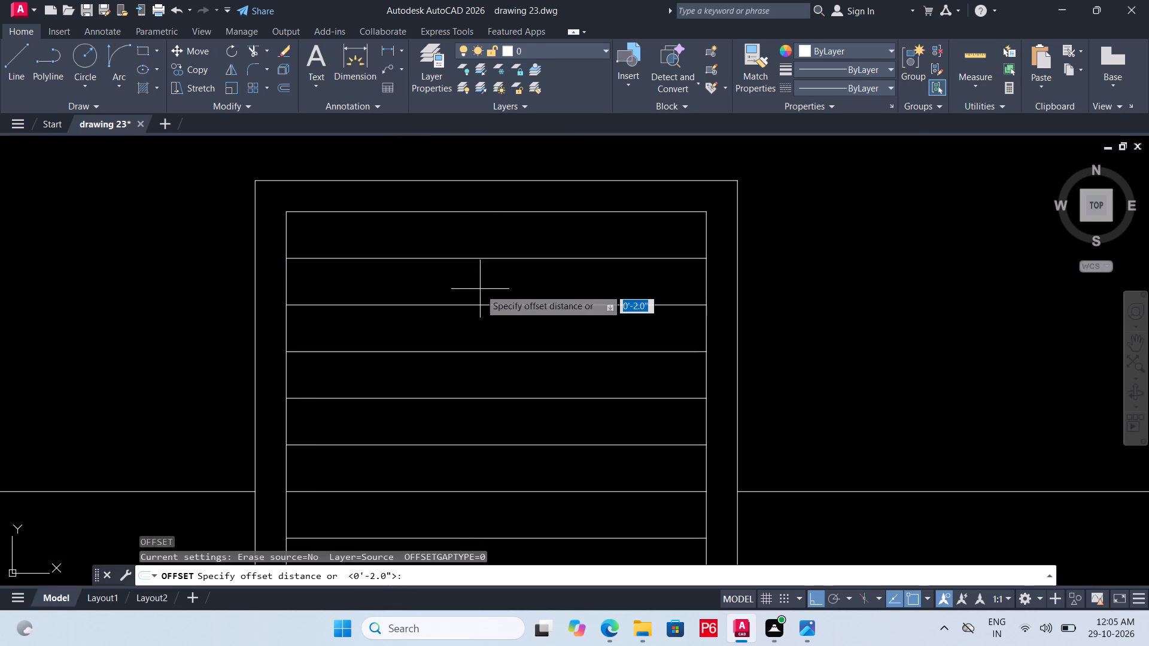
text(2")
key(Return)
double_click(479, 296)
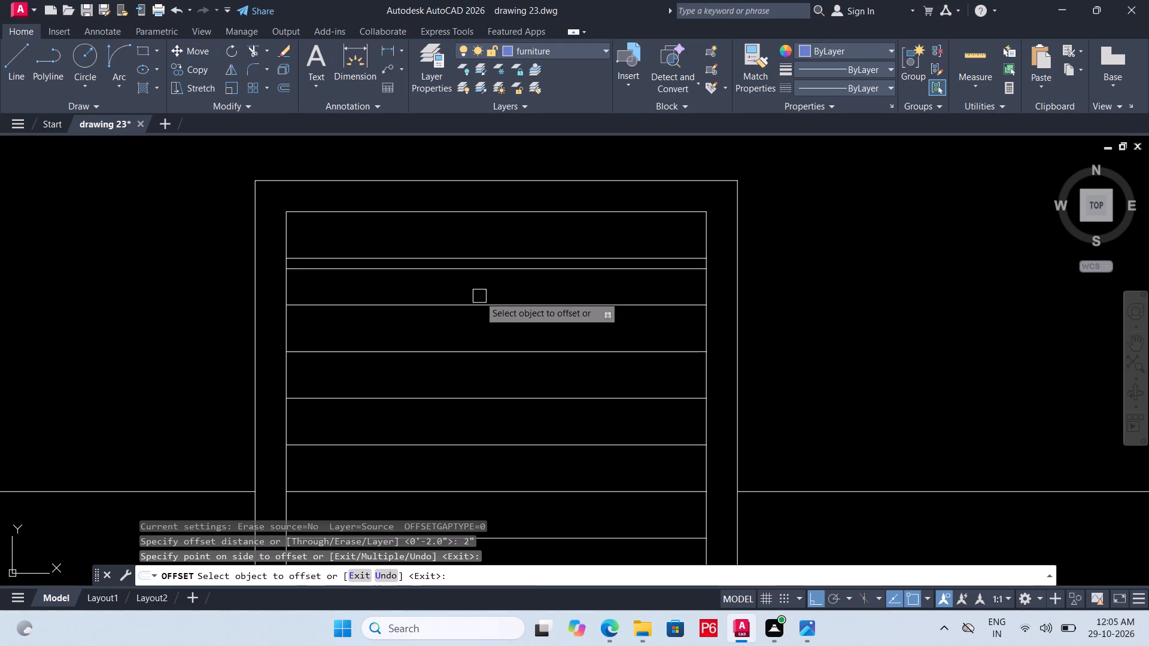
key(Escape)
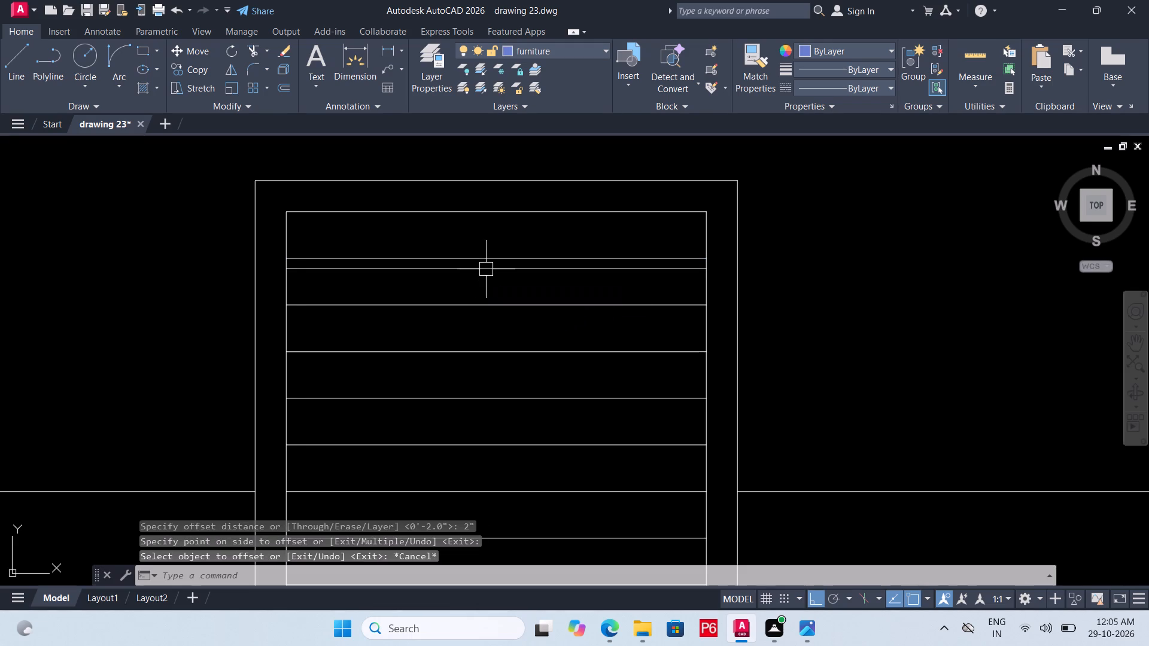
Offset the new slat line 9" downwards so the next tower slat is doubled.
click(486, 269)
key(o)
key(Return)
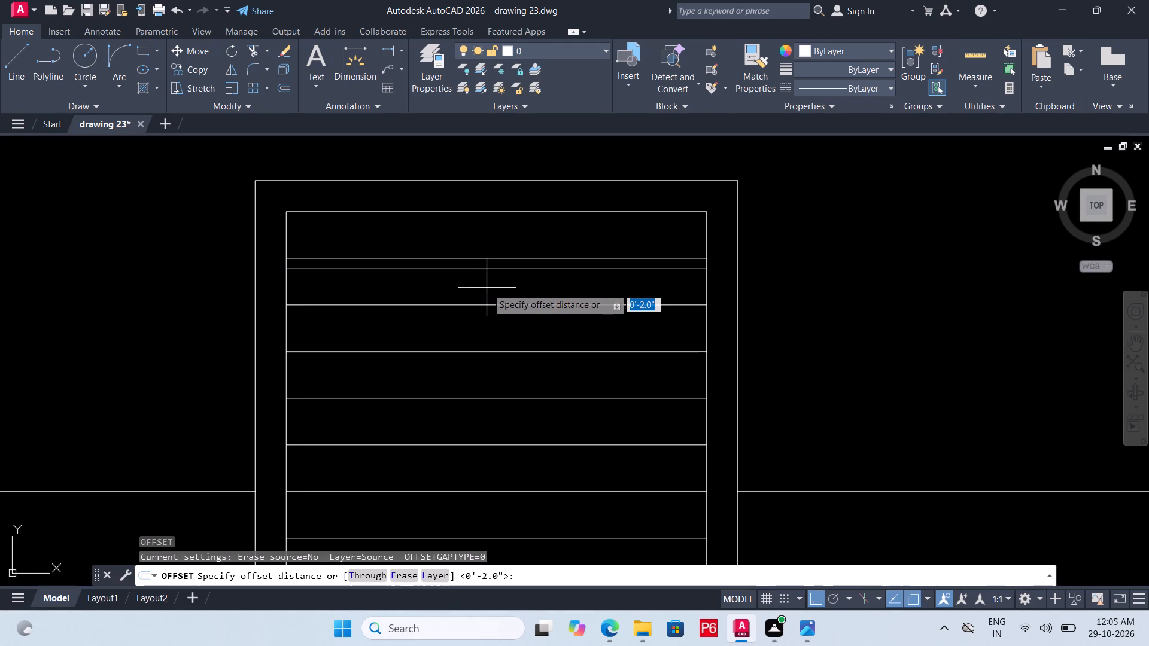
text(9")
key(Return)
click(489, 327)
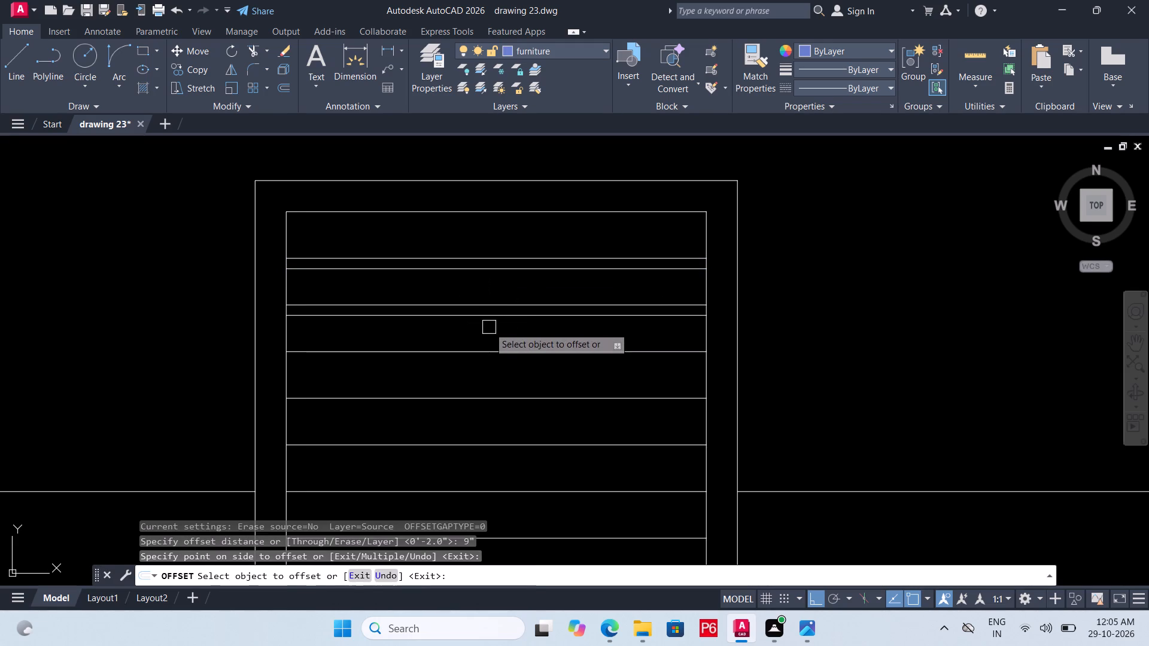
Offset the doubled slat line repeatedly at 9" spacing down the upper and middle part of the tower, using the Multiple option.
click(496, 320)
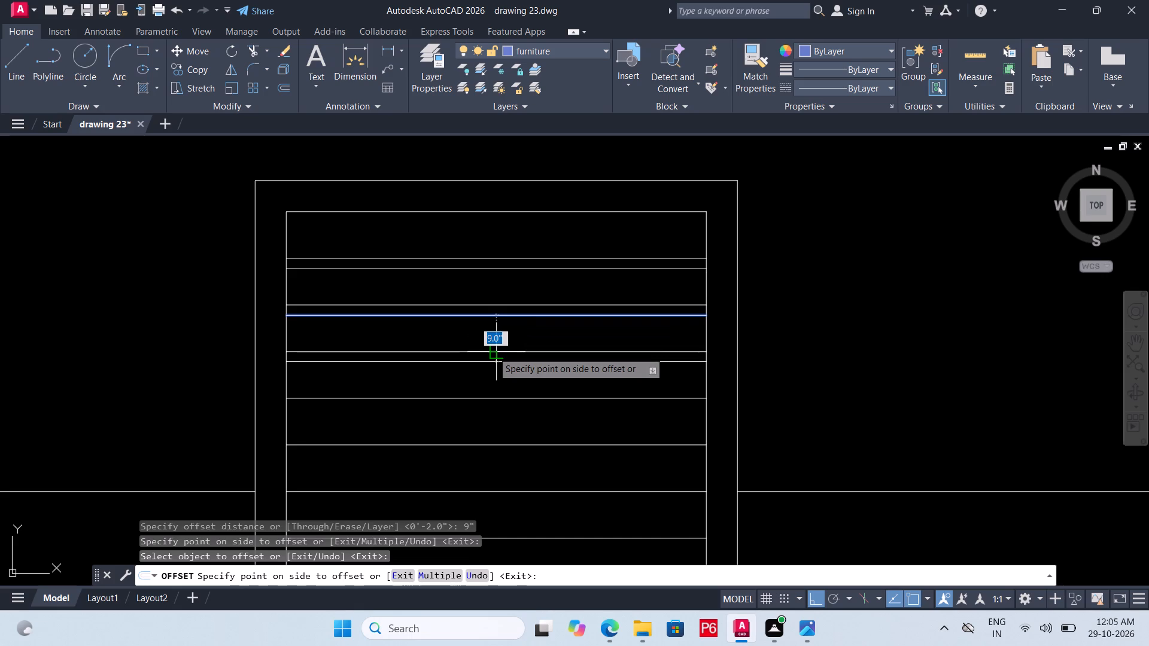
key(m)
key(space)
scroll(469, 292, down, 3)
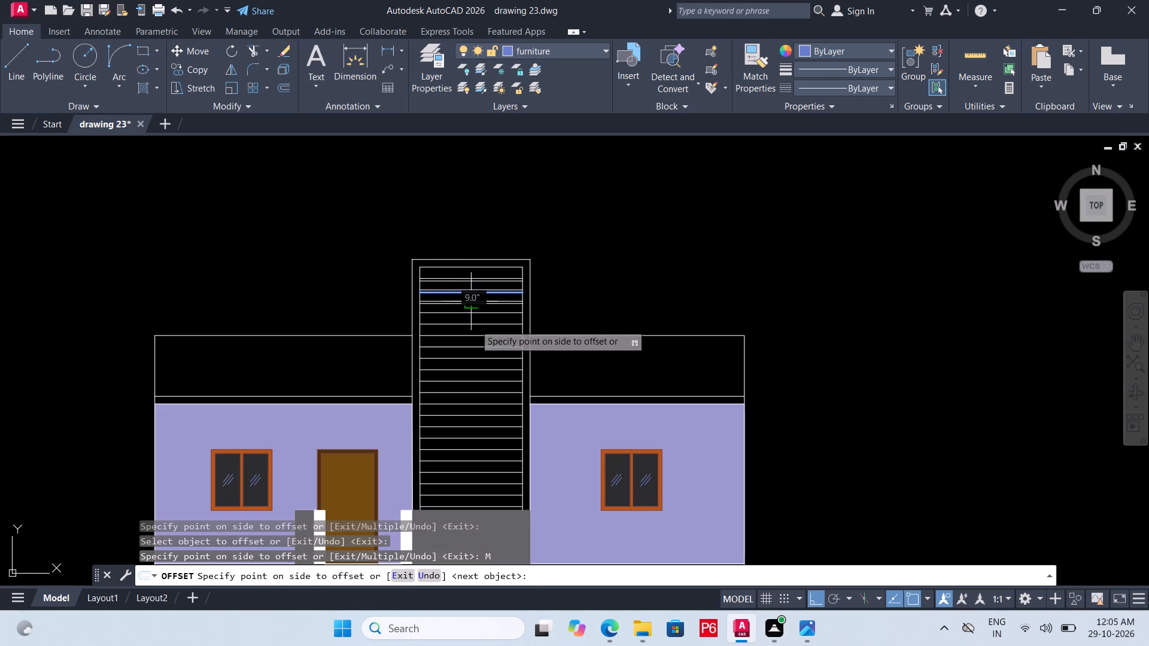
scroll(478, 352, up, 2)
click(475, 362)
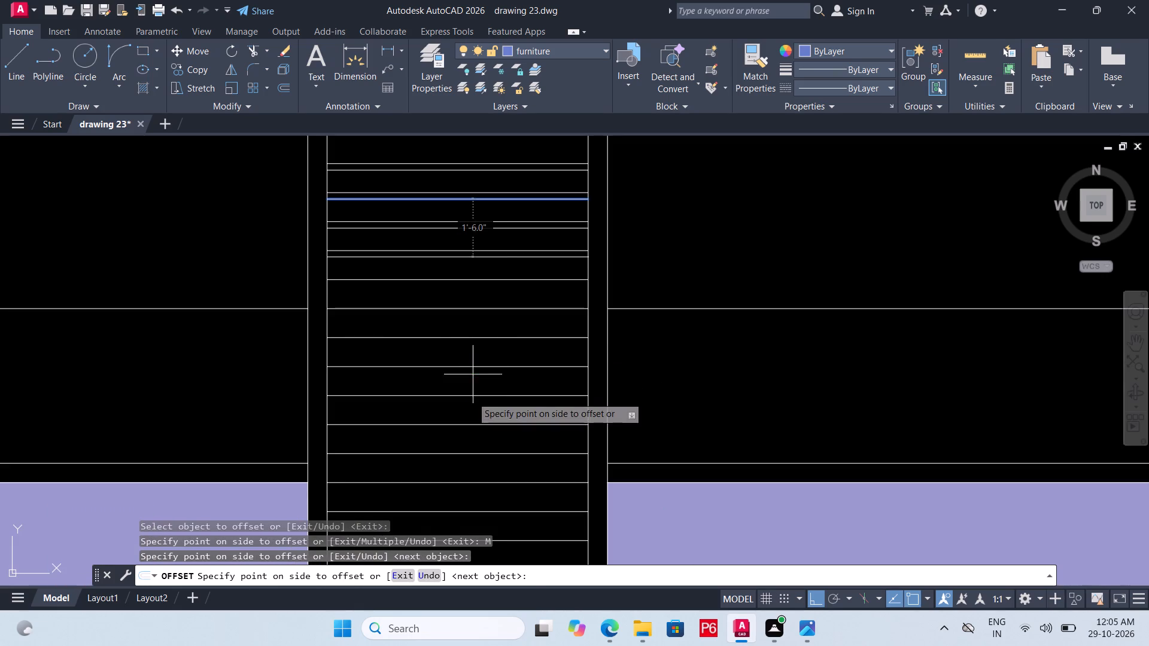
click(472, 401)
click(472, 440)
drag(473, 451, 474, 459)
click(476, 470)
scroll(466, 304, down, 2)
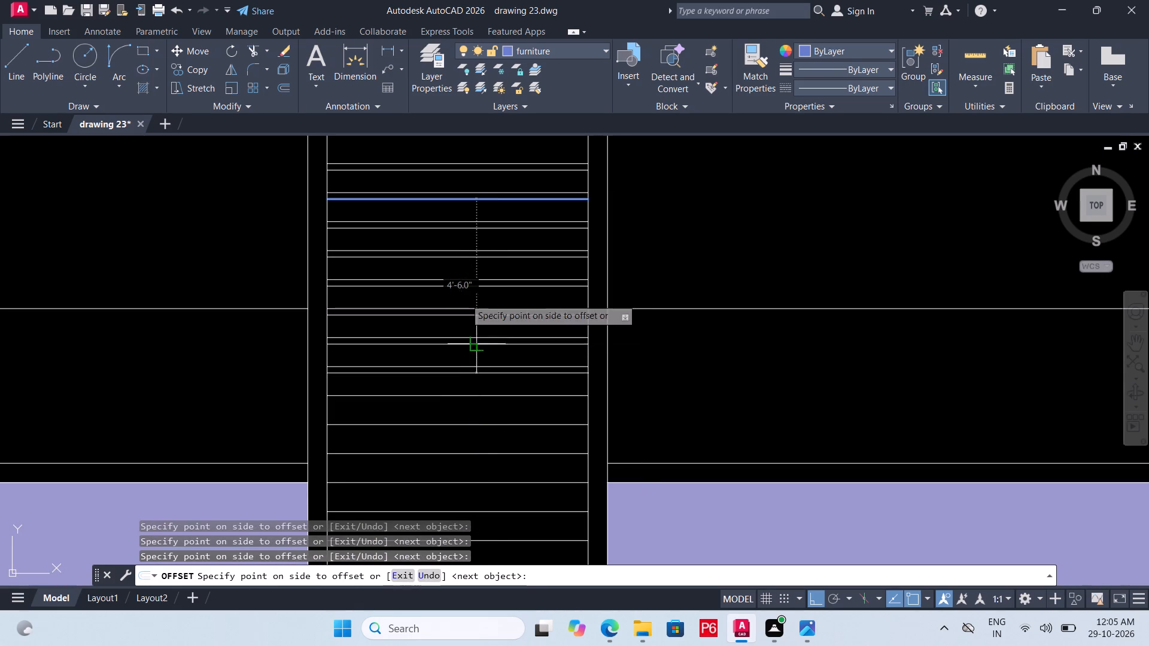
scroll(465, 298, down, 1)
scroll(469, 364, up, 2)
click(473, 339)
drag(475, 377, 475, 383)
click(473, 409)
click(470, 427)
click(467, 444)
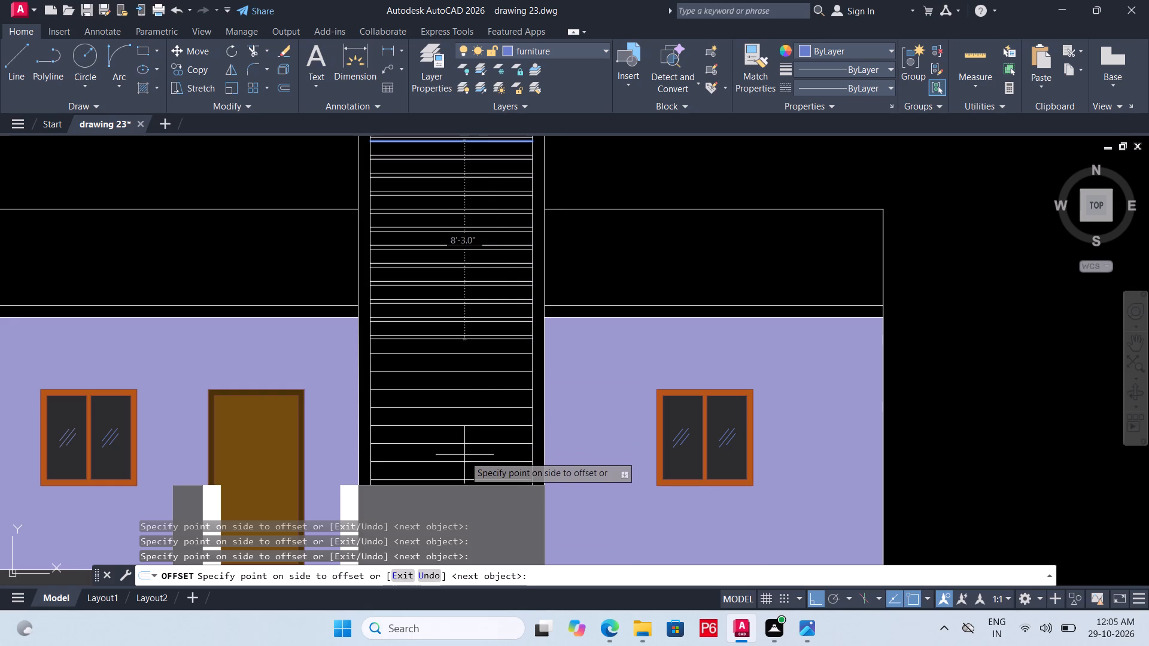
click(464, 459)
click(464, 476)
Continue the multiple 9" offsets of the slat line down to the tower's grey base.
scroll(452, 319, down, 3)
scroll(452, 369, up, 2)
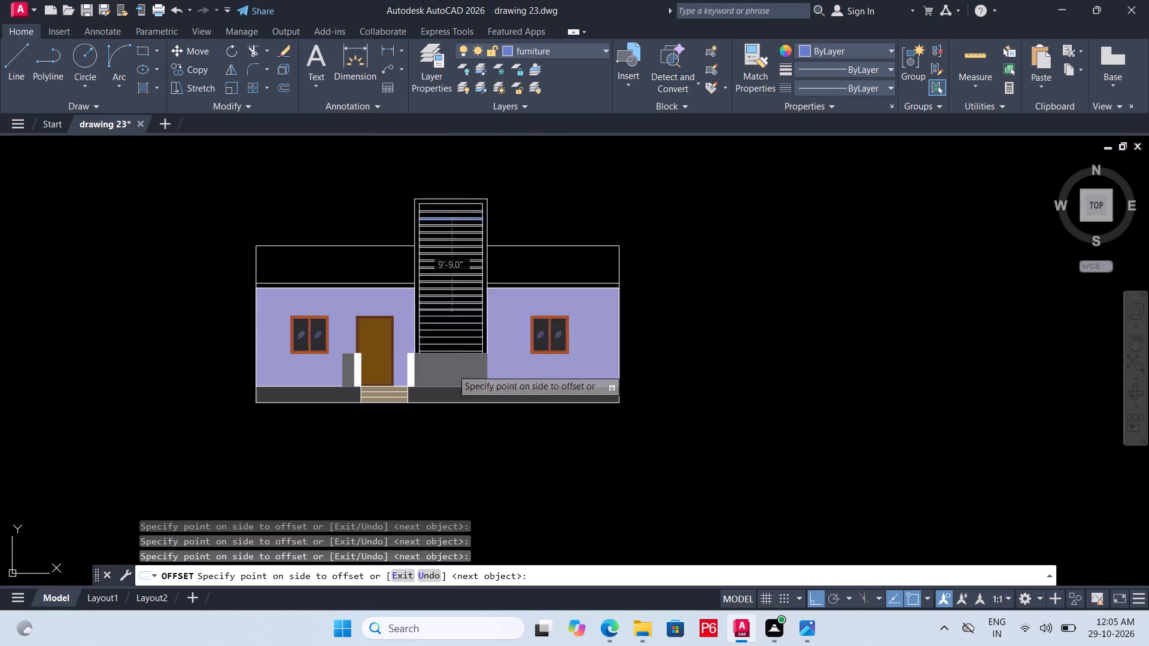
scroll(452, 367, up, 2)
click(483, 281)
drag(486, 315, 486, 321)
click(486, 345)
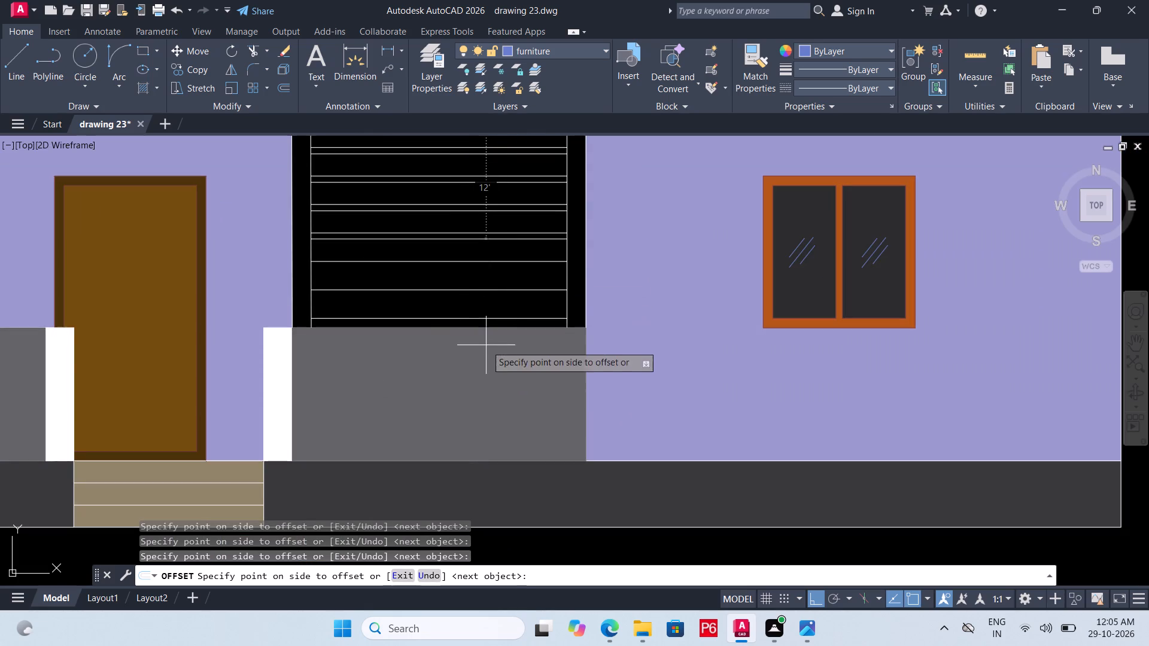
click(485, 368)
double_click(482, 401)
click(479, 429)
click(478, 450)
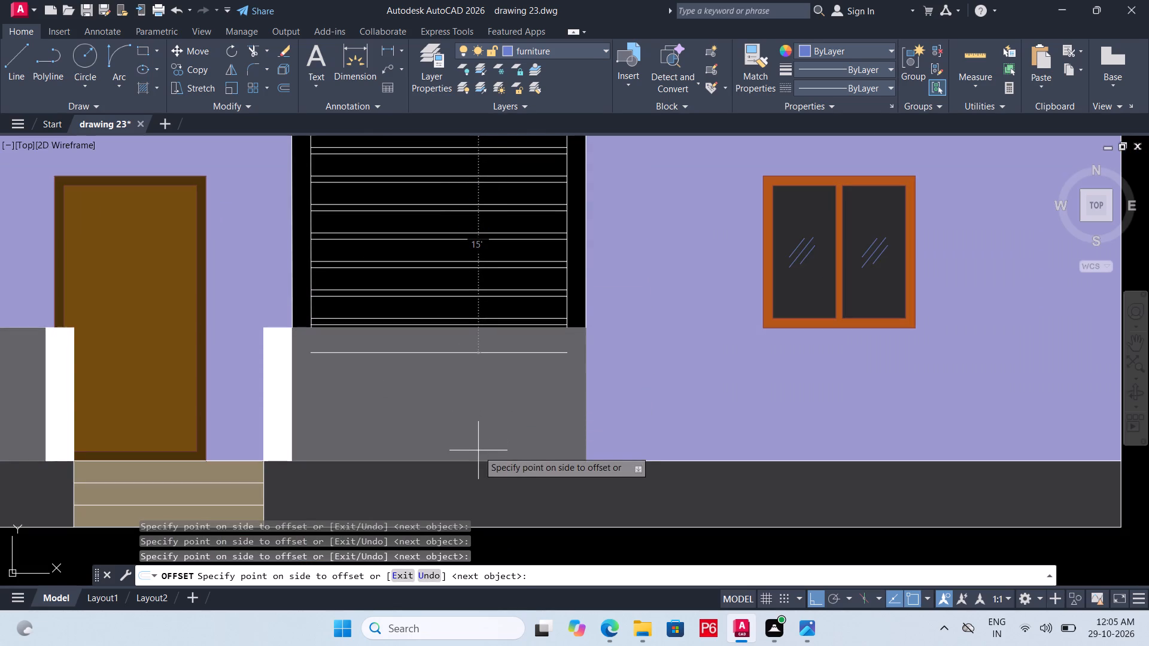
Save the drawing with the doubled tower slat lines.
key(ctrl+s)
key(ctrl+s)
key(ctrl+s)
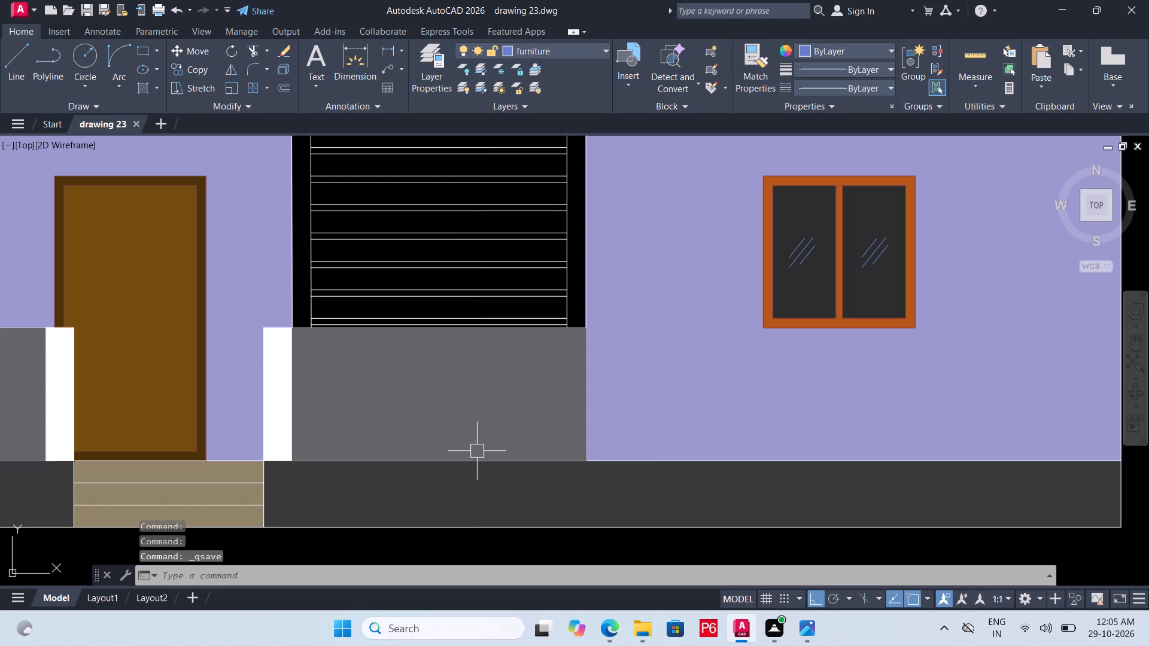
key(ctrl+s)
key(ctrl+s)
ctrl+scroll(476, 462, down, 1)
key(ctrl+s)
key(ctrl+s)
Trim the overhanging ends of the four lowest offset slat lines at the tower's inner left edge.
scroll(361, 371, up, 3)
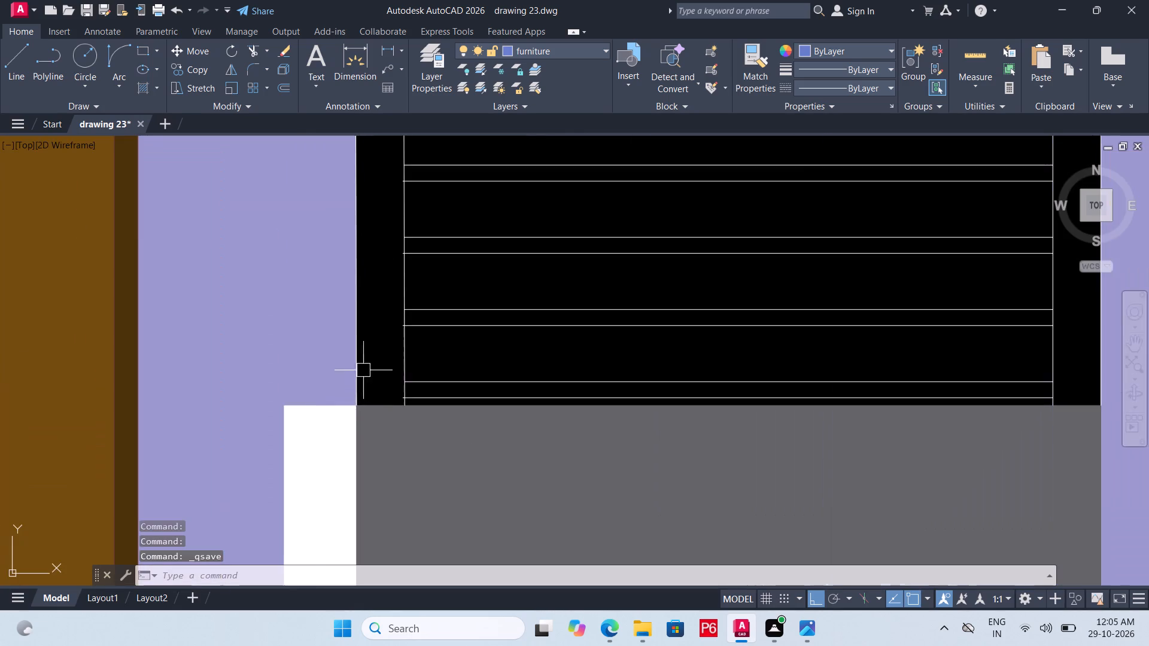
scroll(402, 388, up, 3)
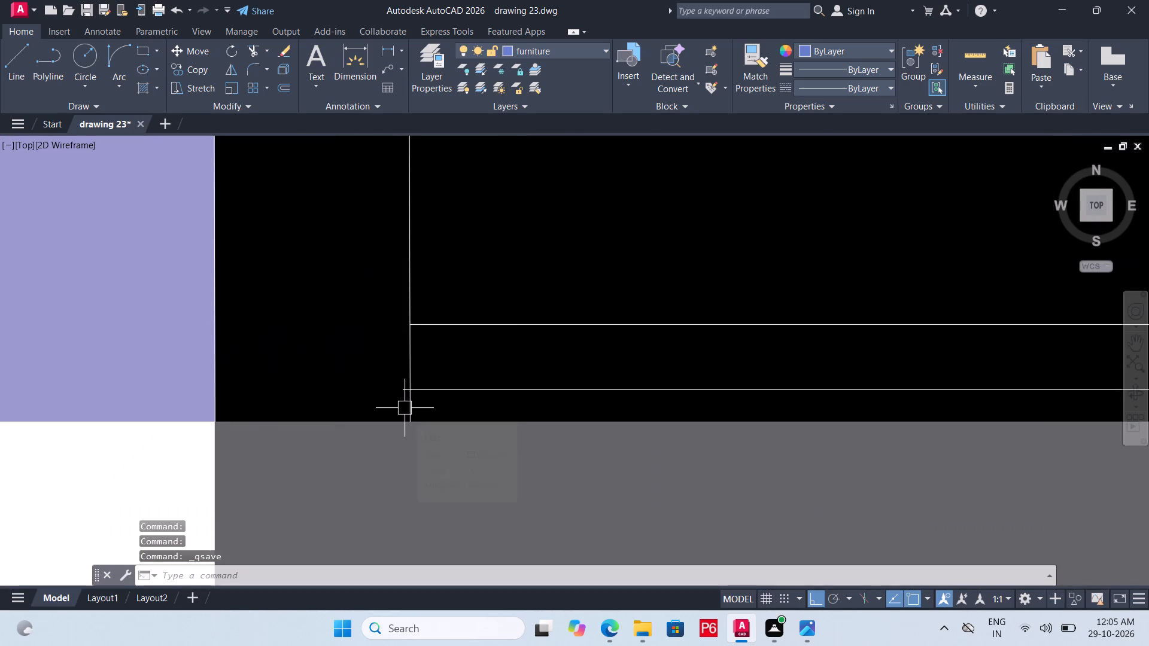
text(TR)
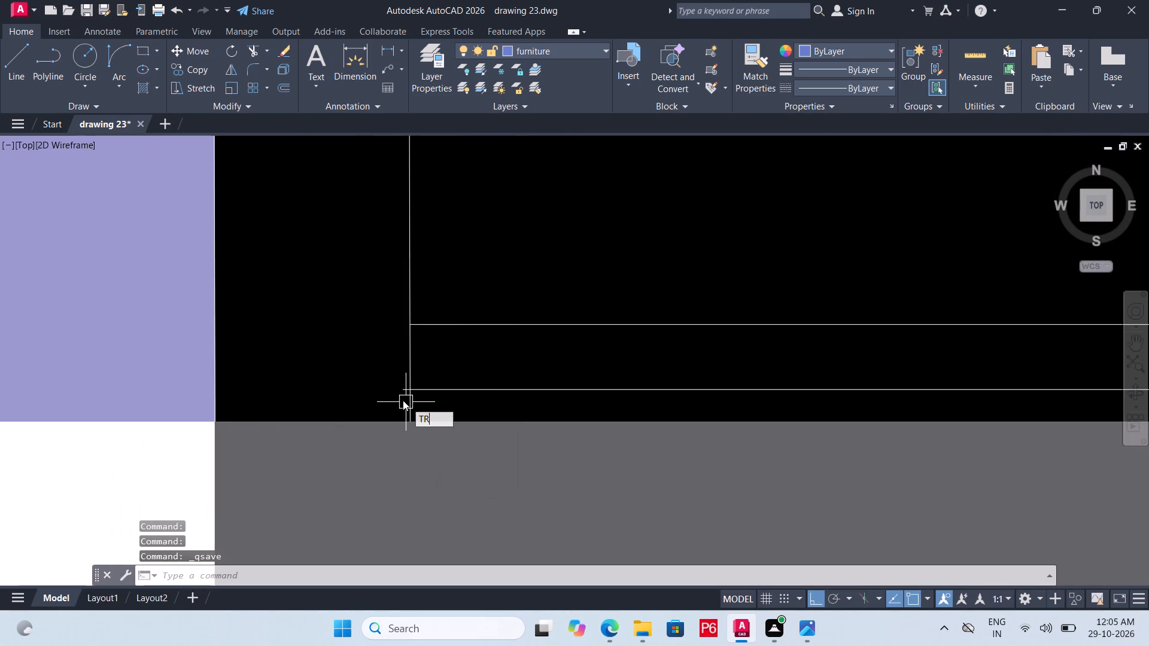
key(space)
key(space)
click(400, 392)
scroll(379, 485, down, 2)
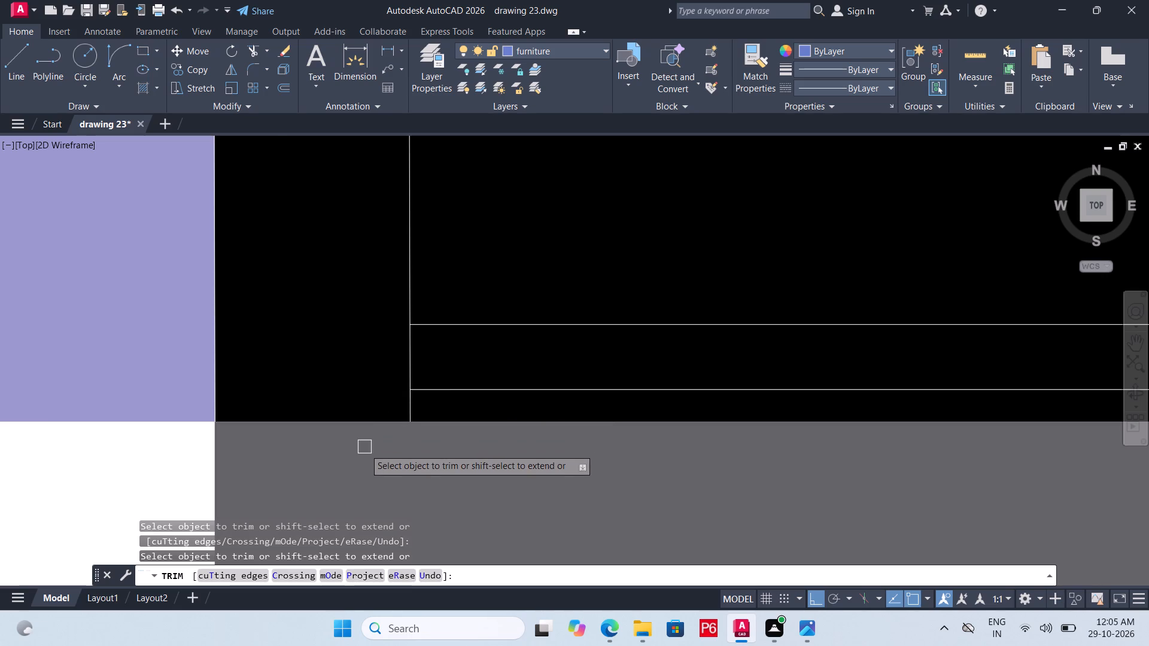
scroll(382, 496, down, 2)
scroll(384, 340, up, 4)
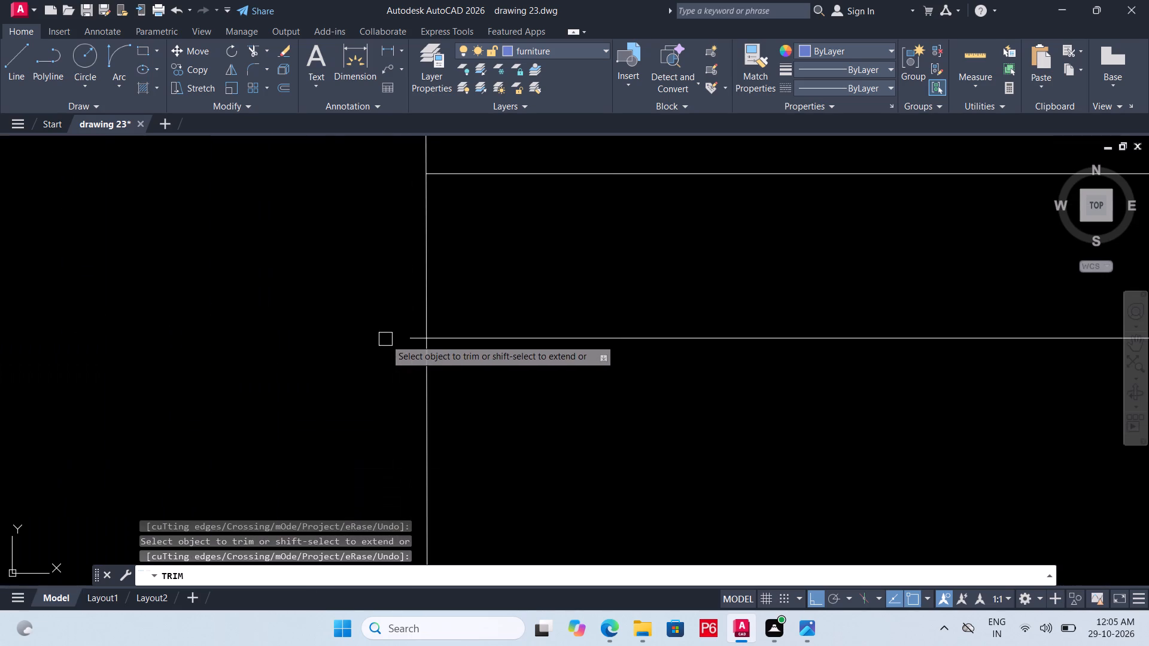
click(404, 334)
scroll(358, 430, down, 4)
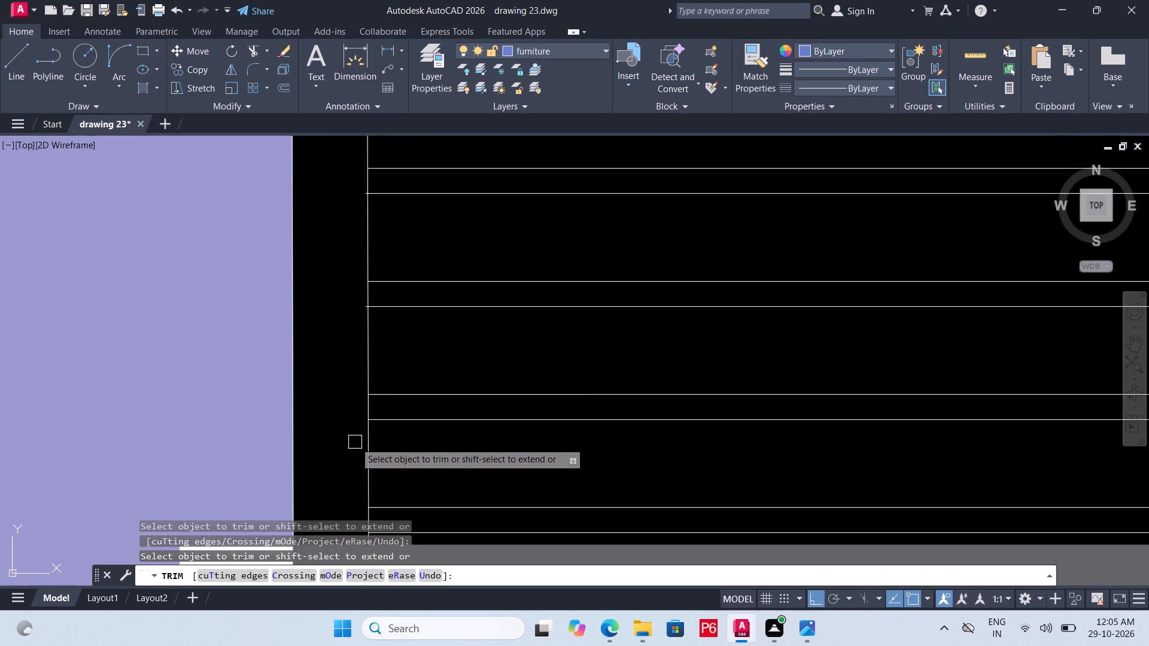
scroll(366, 307, up, 3)
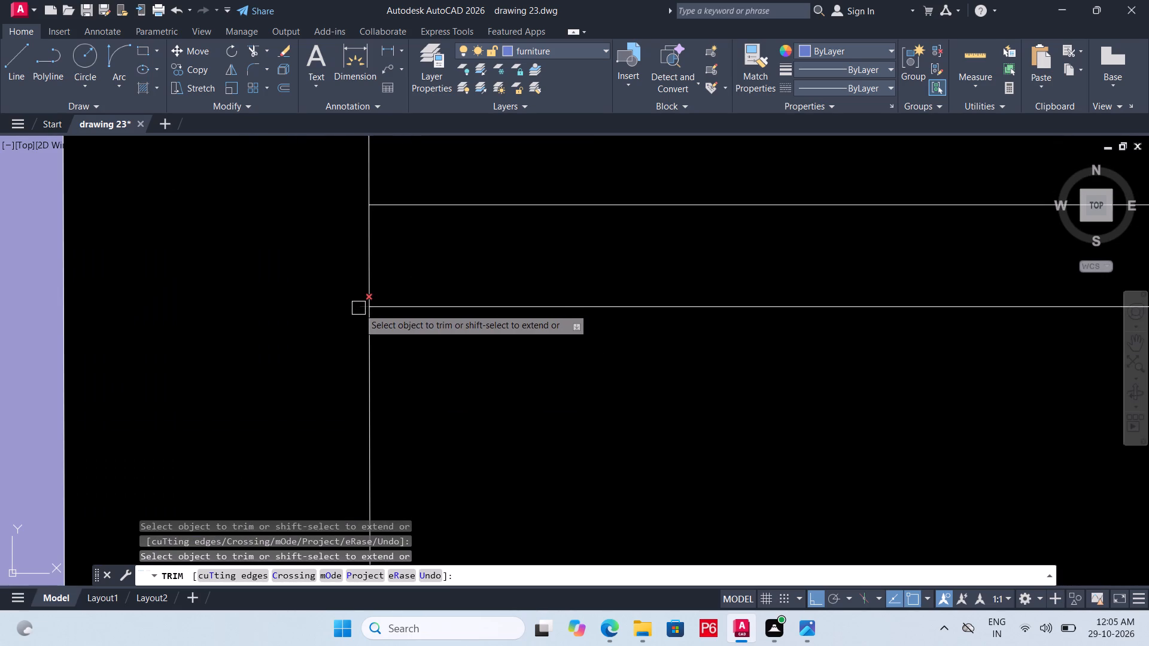
click(358, 308)
scroll(355, 423, down, 3)
scroll(342, 288, up, 1)
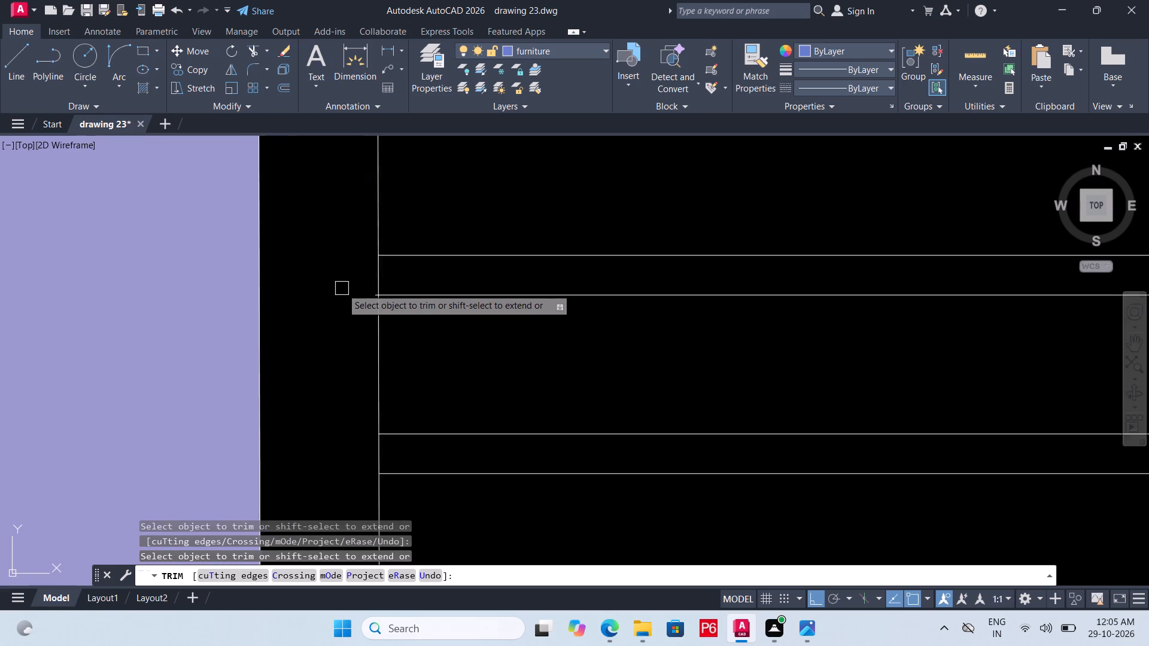
scroll(342, 288, up, 3)
click(469, 312)
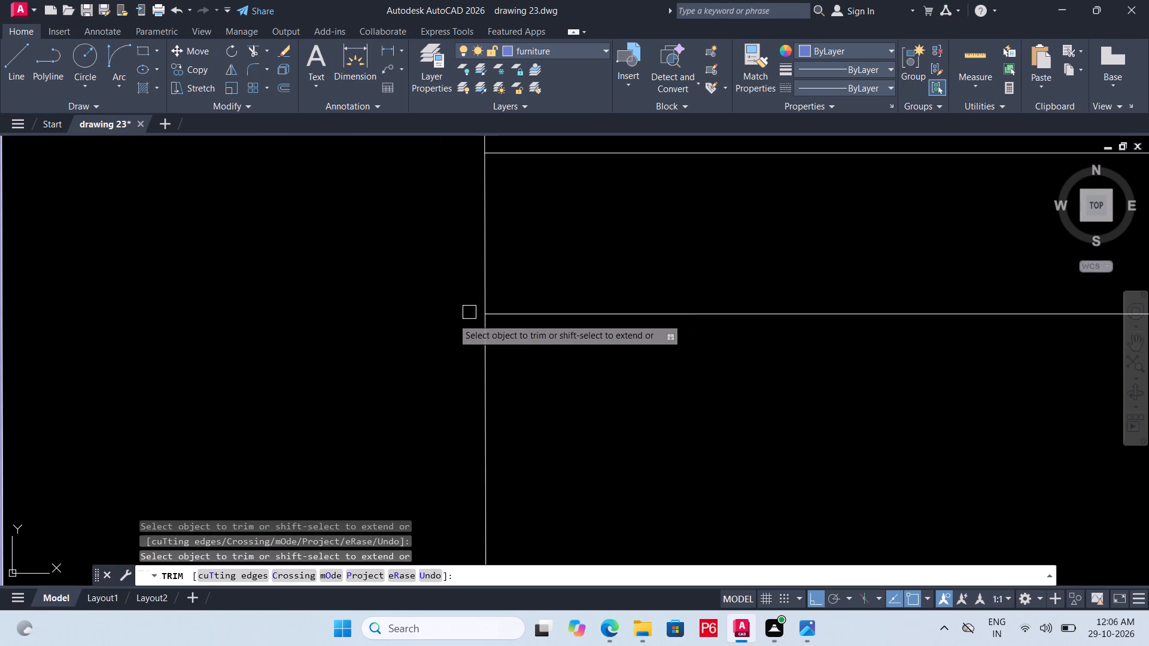
Trim the overhanging ends of the next four offset slat lines further up the tower's inner left edge.
scroll(357, 370, down, 5)
scroll(365, 310, up, 3)
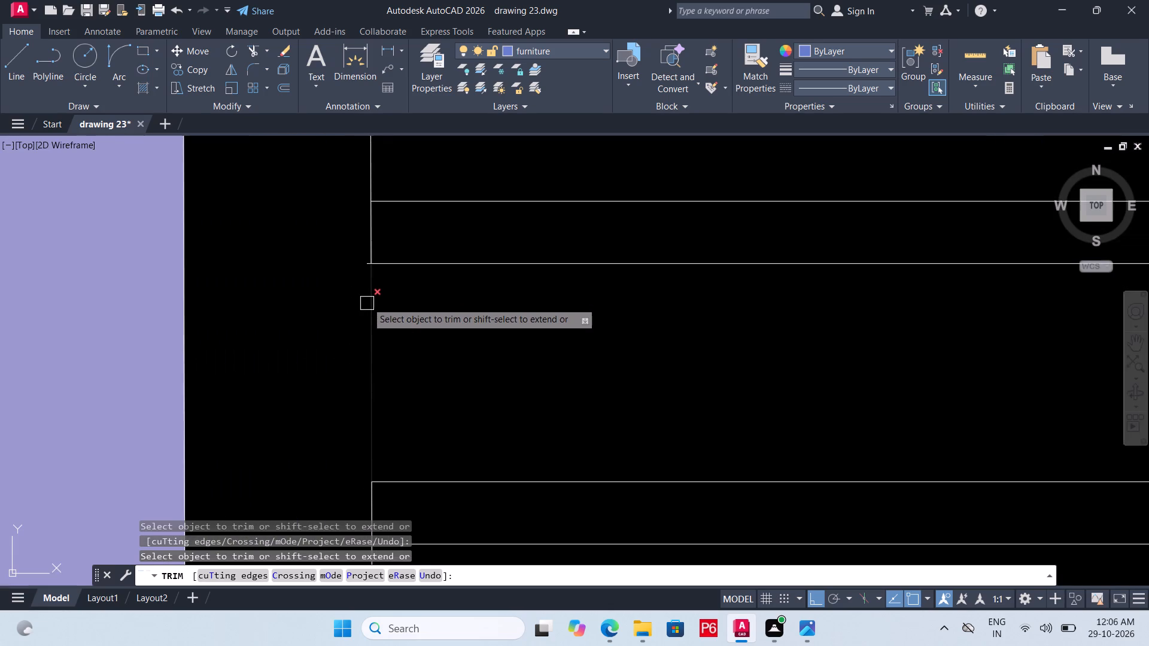
scroll(361, 268, up, 2)
click(369, 258)
scroll(335, 350, down, 2)
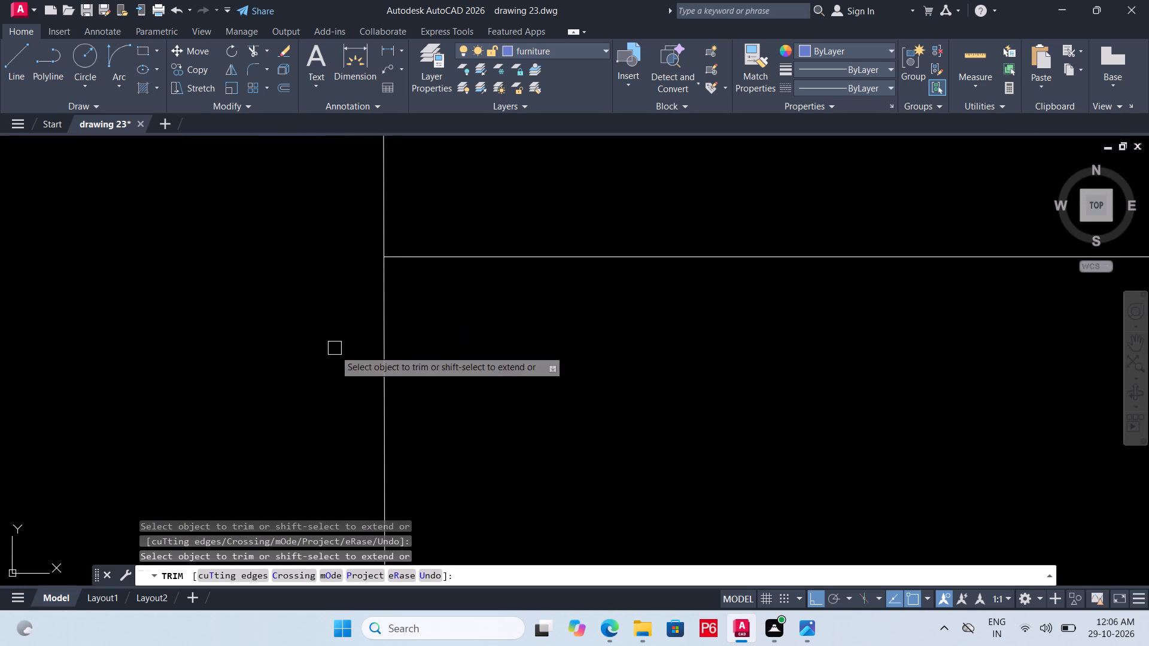
scroll(335, 367, down, 2)
scroll(334, 226, up, 4)
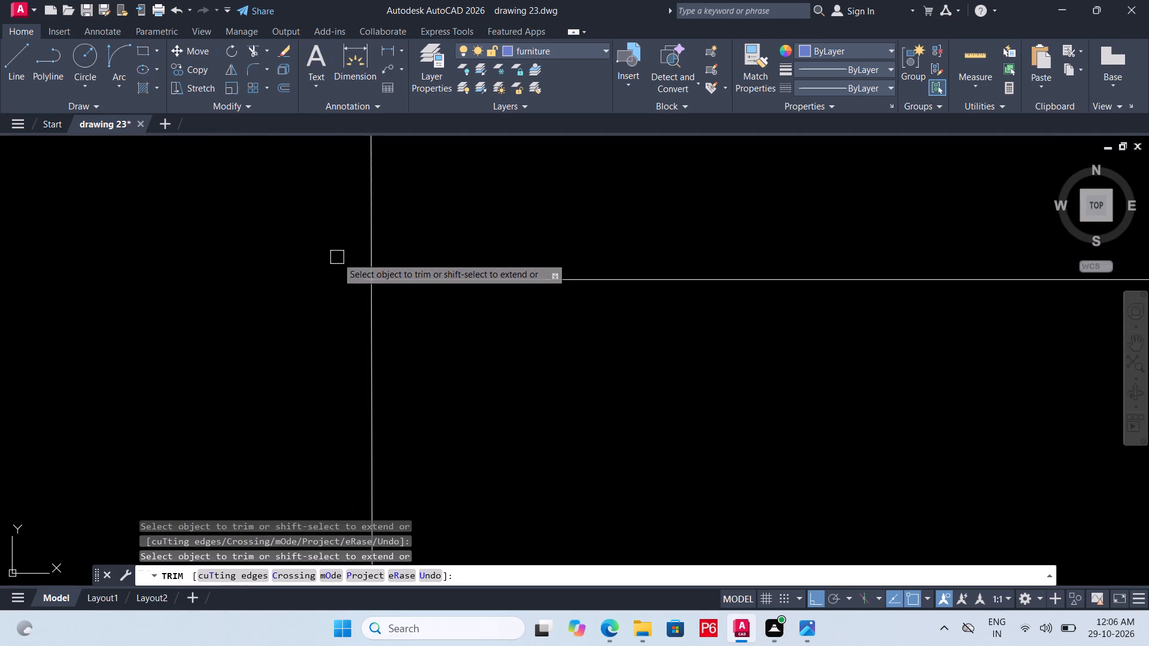
click(359, 281)
scroll(330, 348, down, 3)
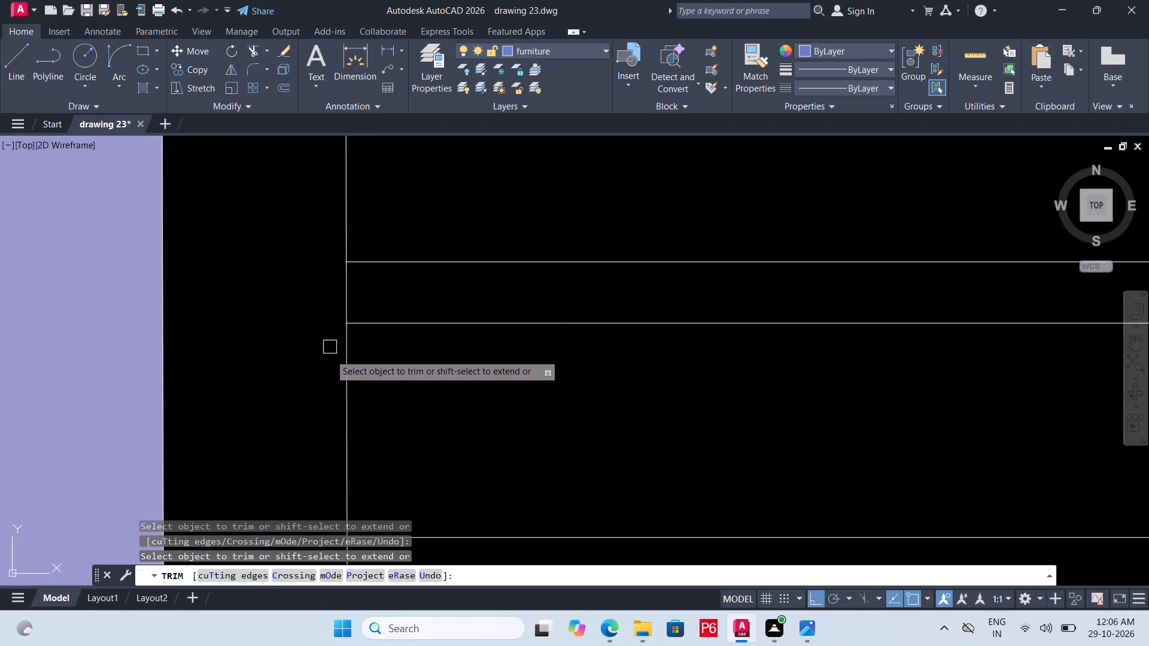
scroll(305, 234, down, 1)
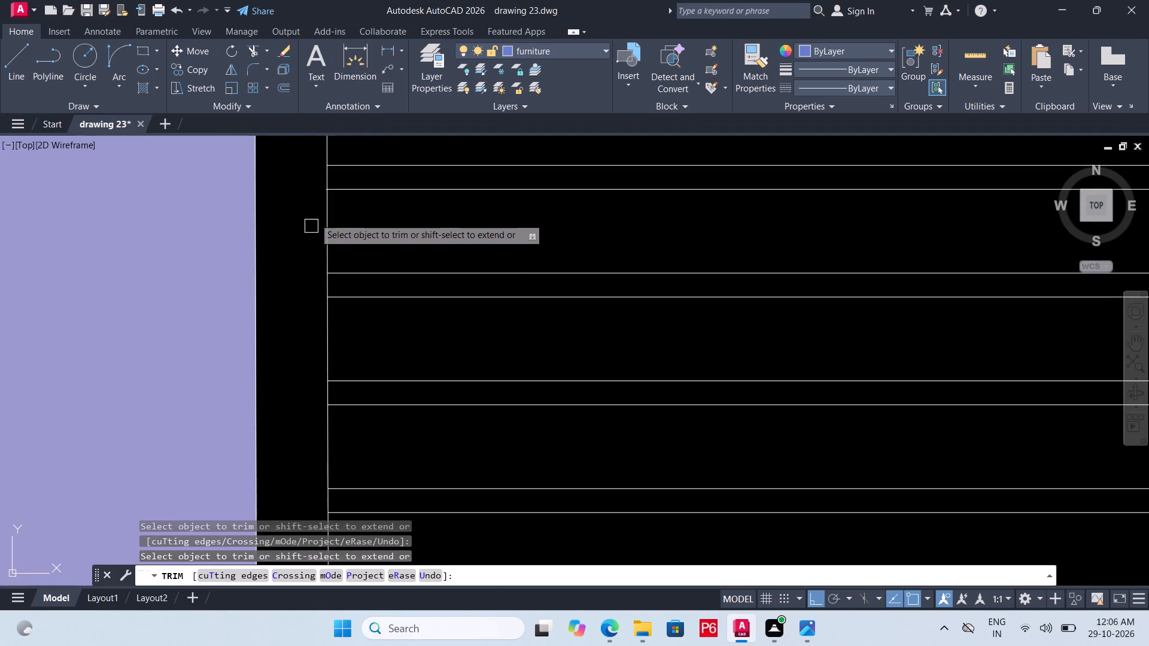
scroll(319, 185, up, 4)
click(349, 219)
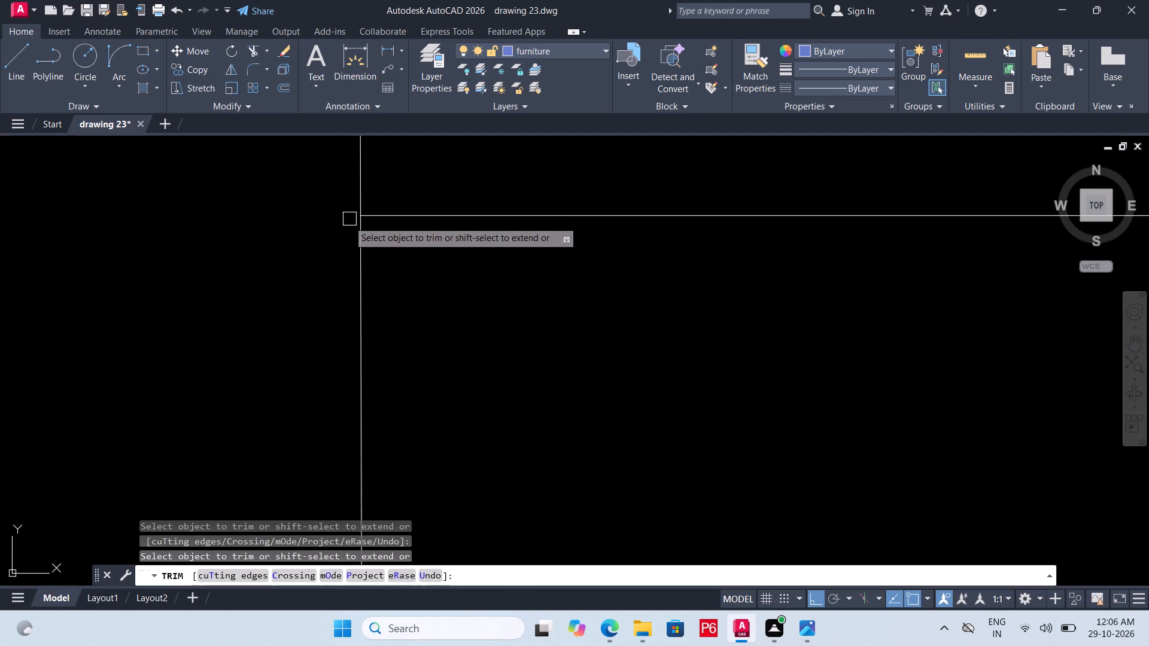
scroll(320, 294, down, 4)
scroll(318, 192, up, 3)
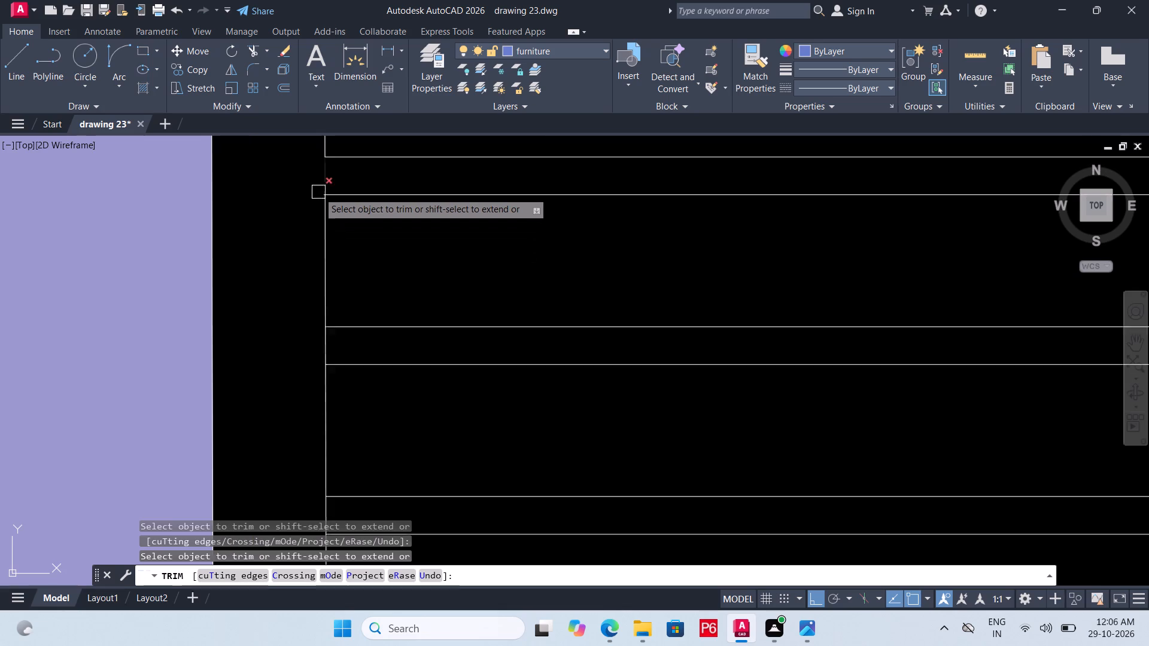
scroll(318, 192, up, 1)
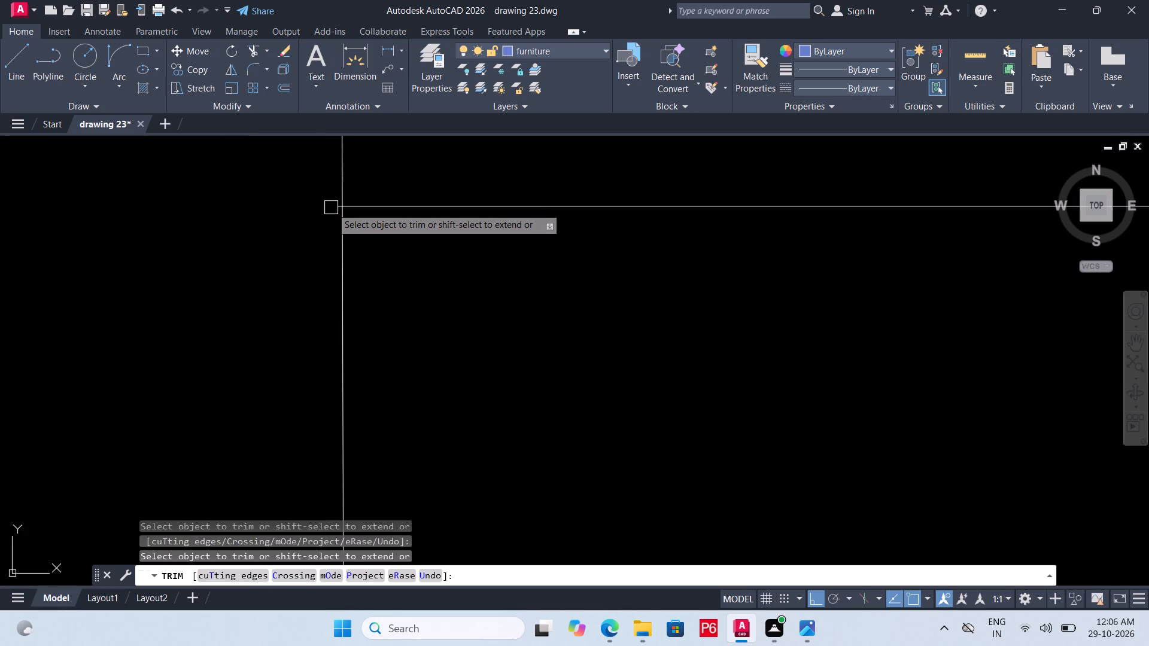
click(334, 206)
scroll(270, 344, down, 4)
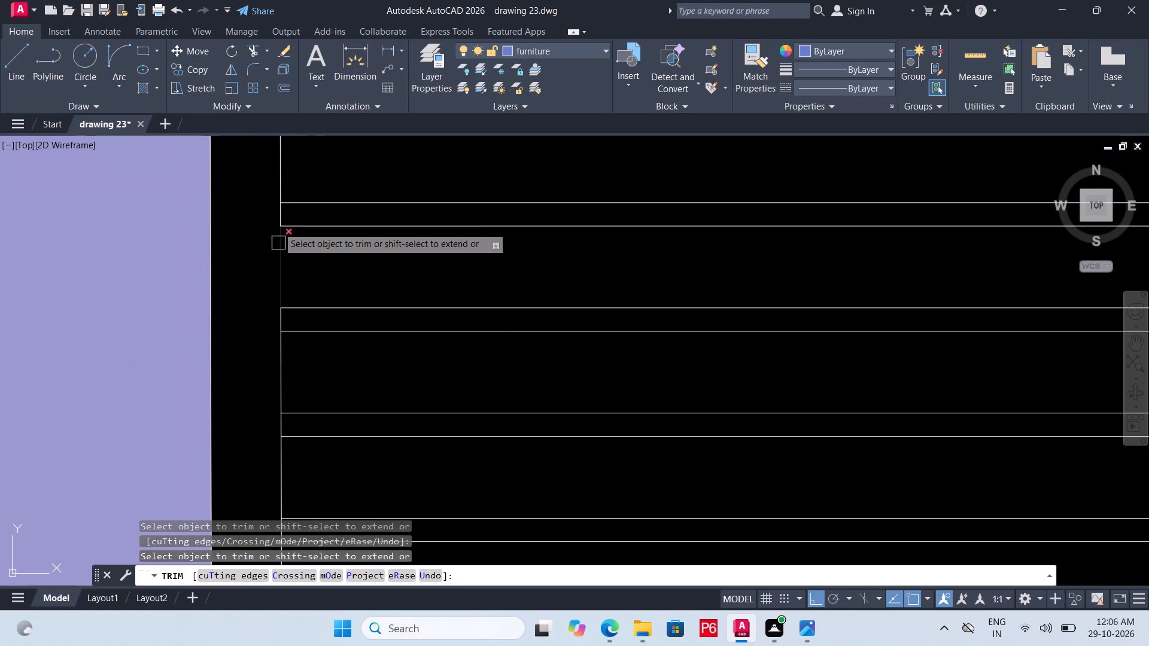
scroll(277, 214, up, 2)
scroll(209, 285, down, 4)
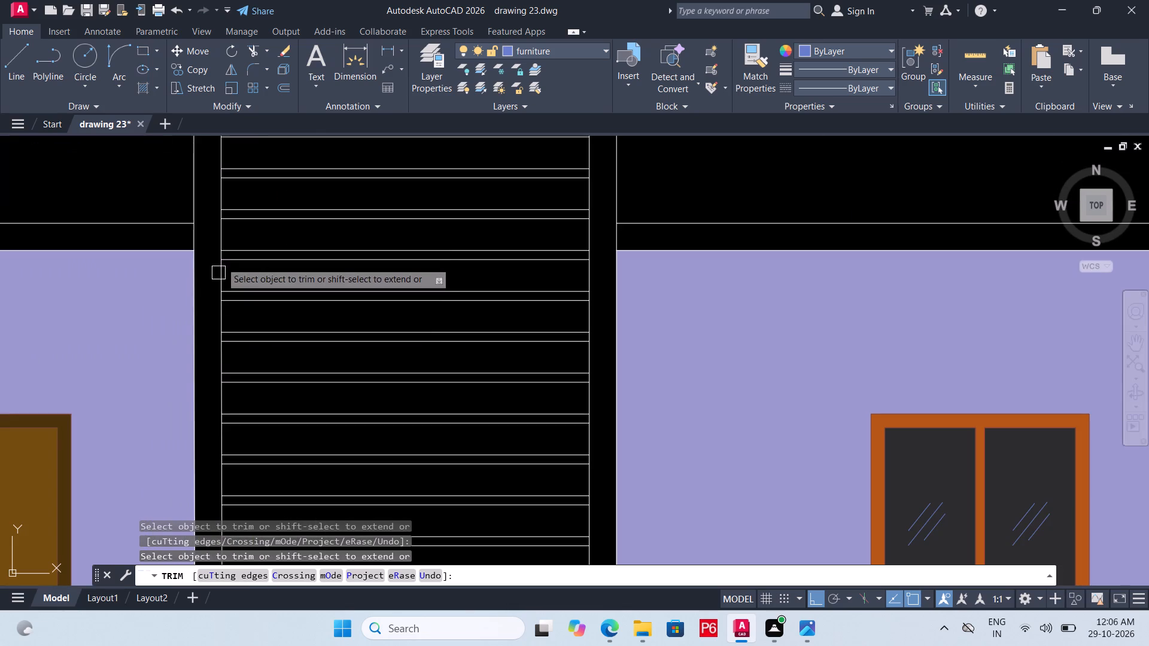
scroll(296, 249, down, 3)
Save the drawing with the trimmed tower slat lines.
key(ctrl+s)
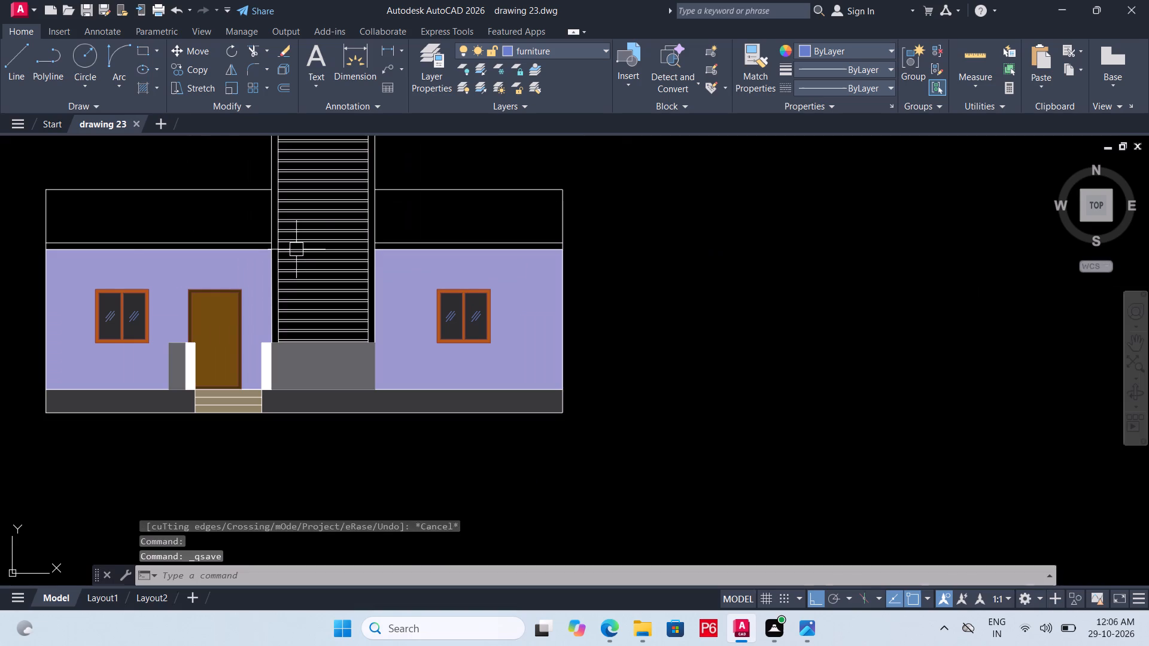
key(ctrl+s)
key(ctrl+s)
key(ctrl+s)
key(ctrl+s)
key(ctrl+s)
key(ctrl+s)
scroll(346, 351, down, 1)
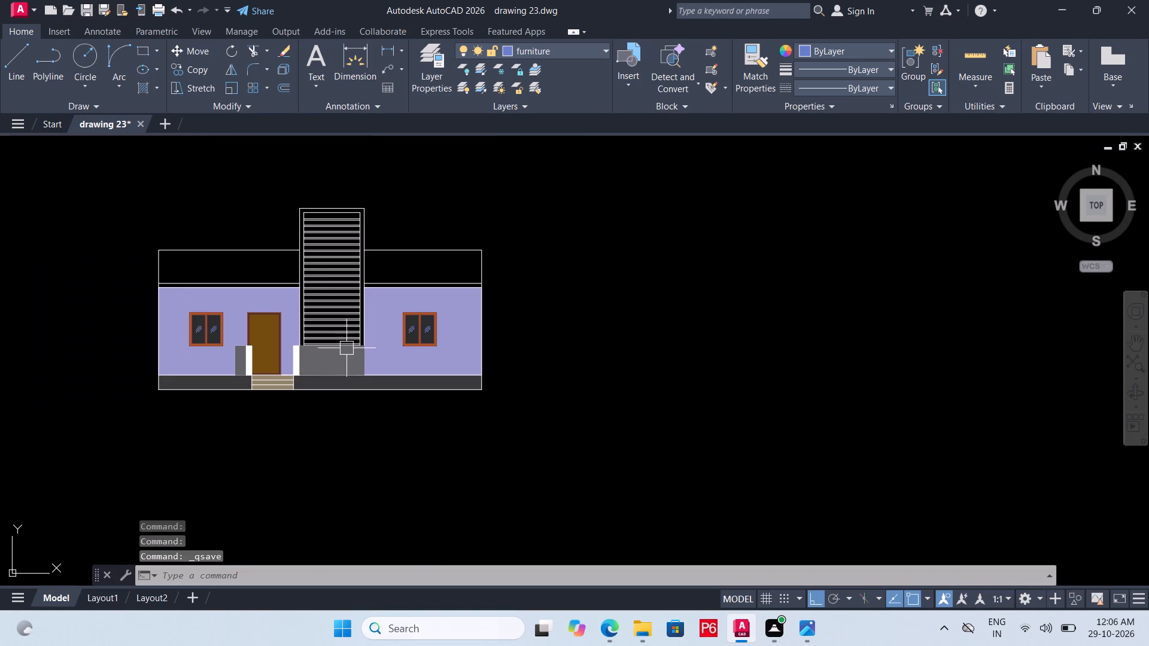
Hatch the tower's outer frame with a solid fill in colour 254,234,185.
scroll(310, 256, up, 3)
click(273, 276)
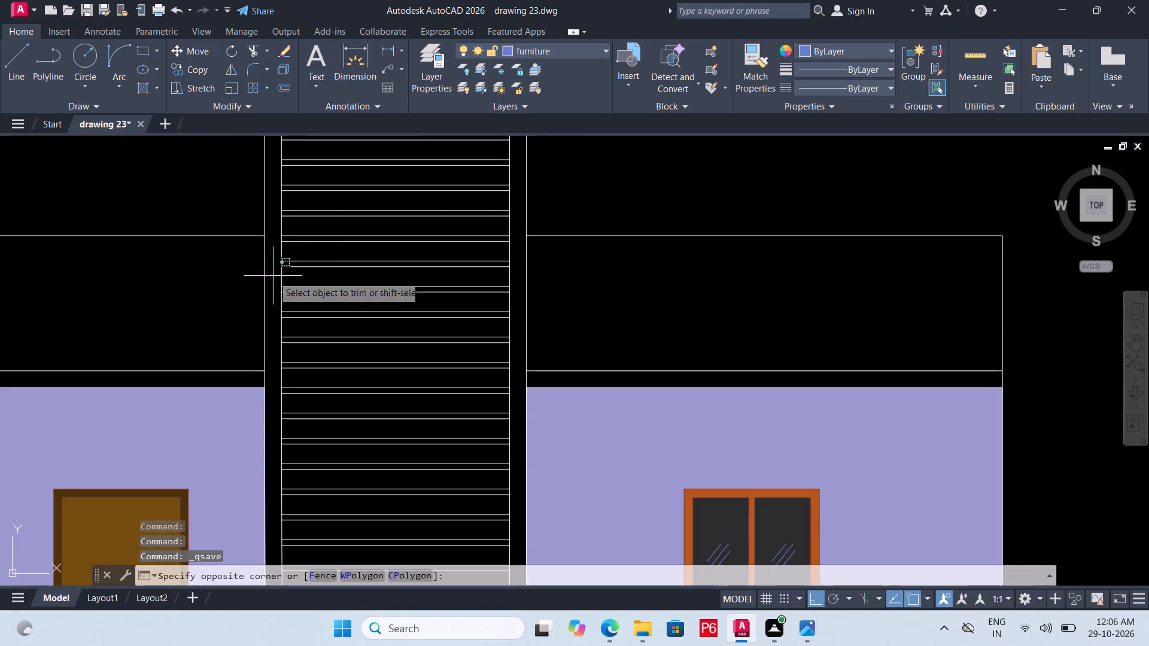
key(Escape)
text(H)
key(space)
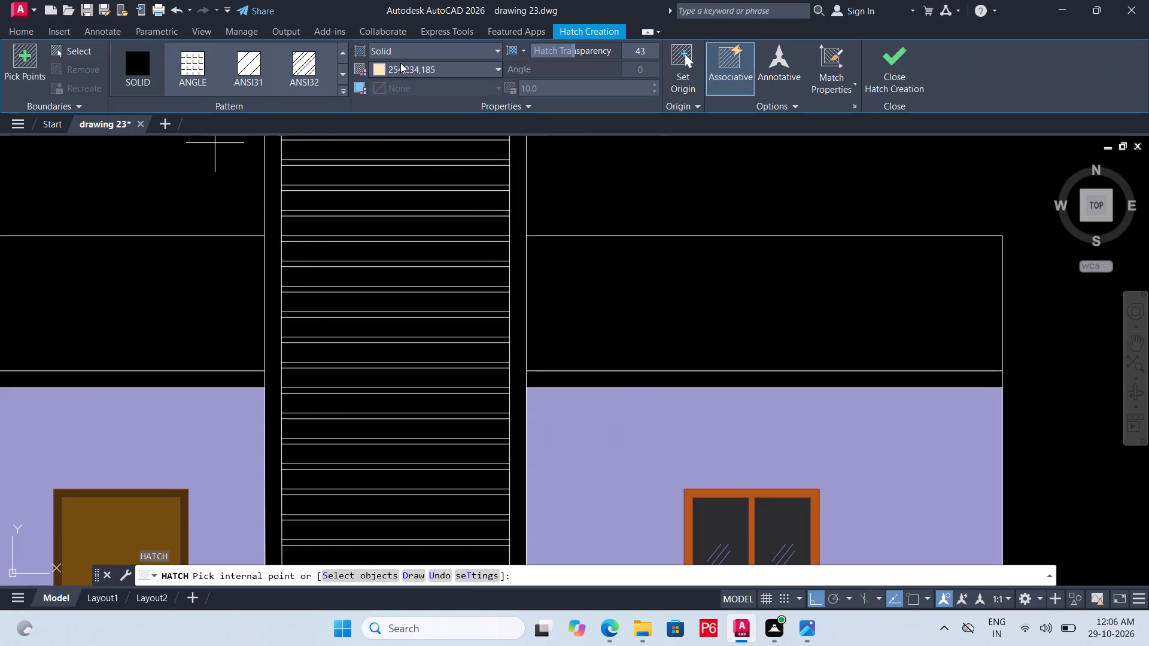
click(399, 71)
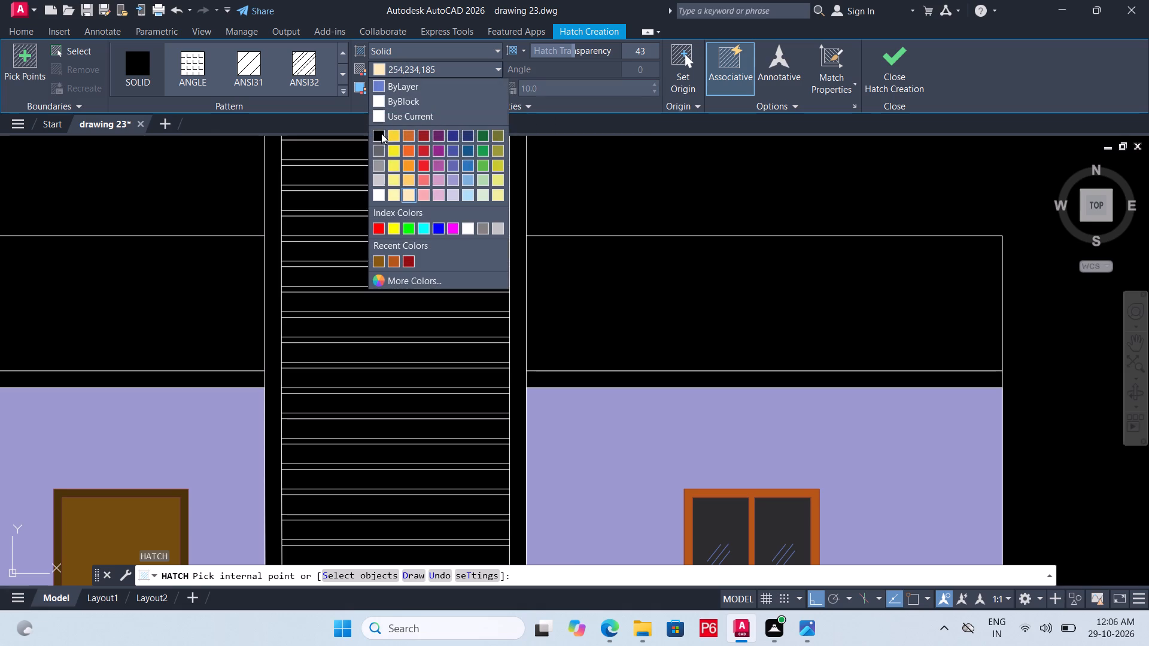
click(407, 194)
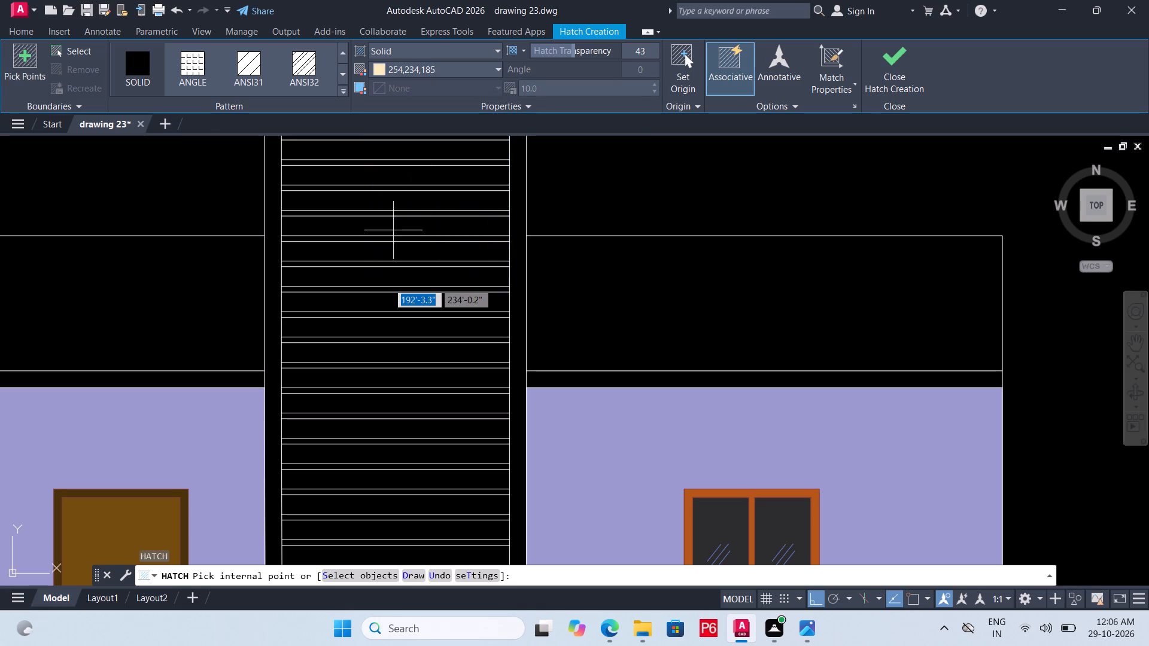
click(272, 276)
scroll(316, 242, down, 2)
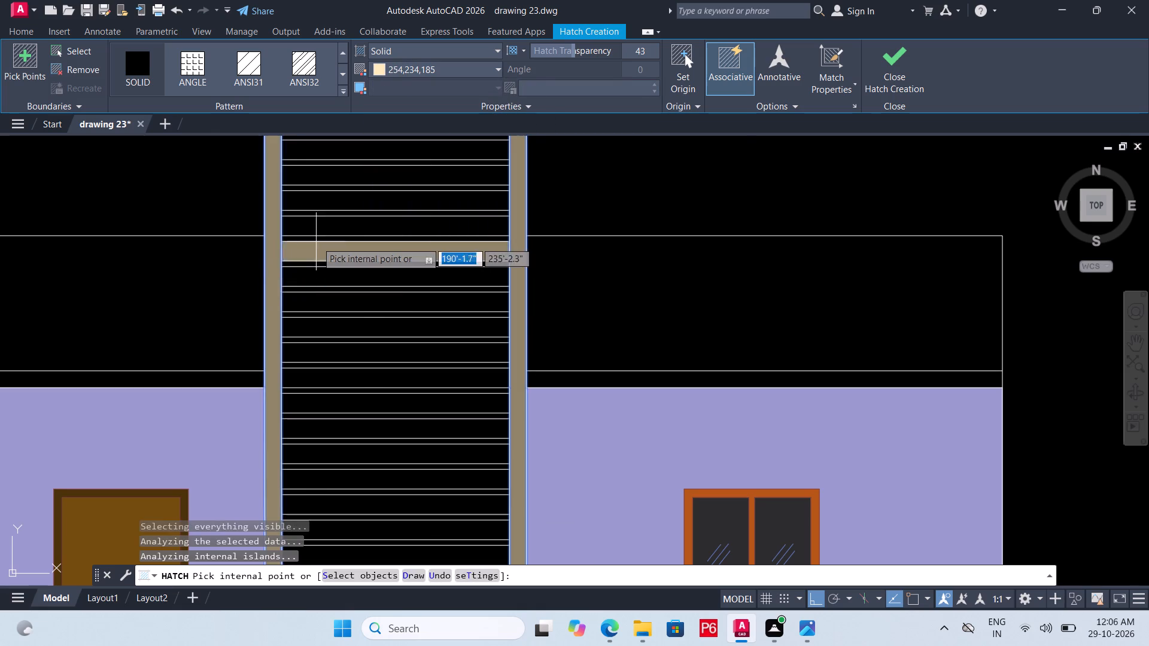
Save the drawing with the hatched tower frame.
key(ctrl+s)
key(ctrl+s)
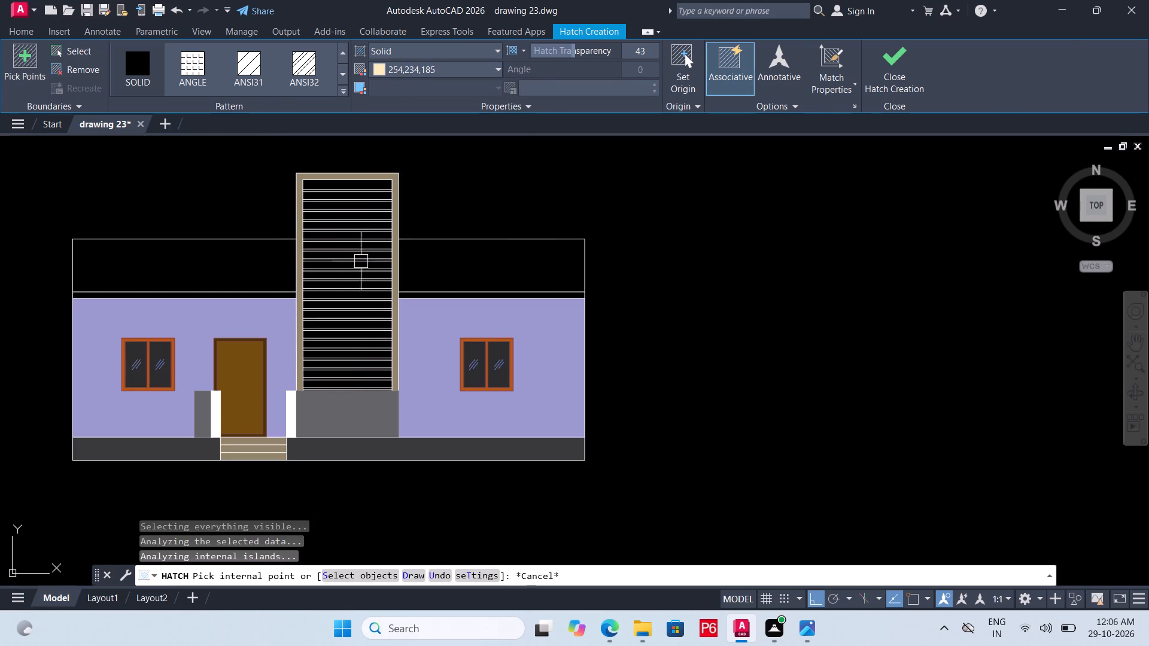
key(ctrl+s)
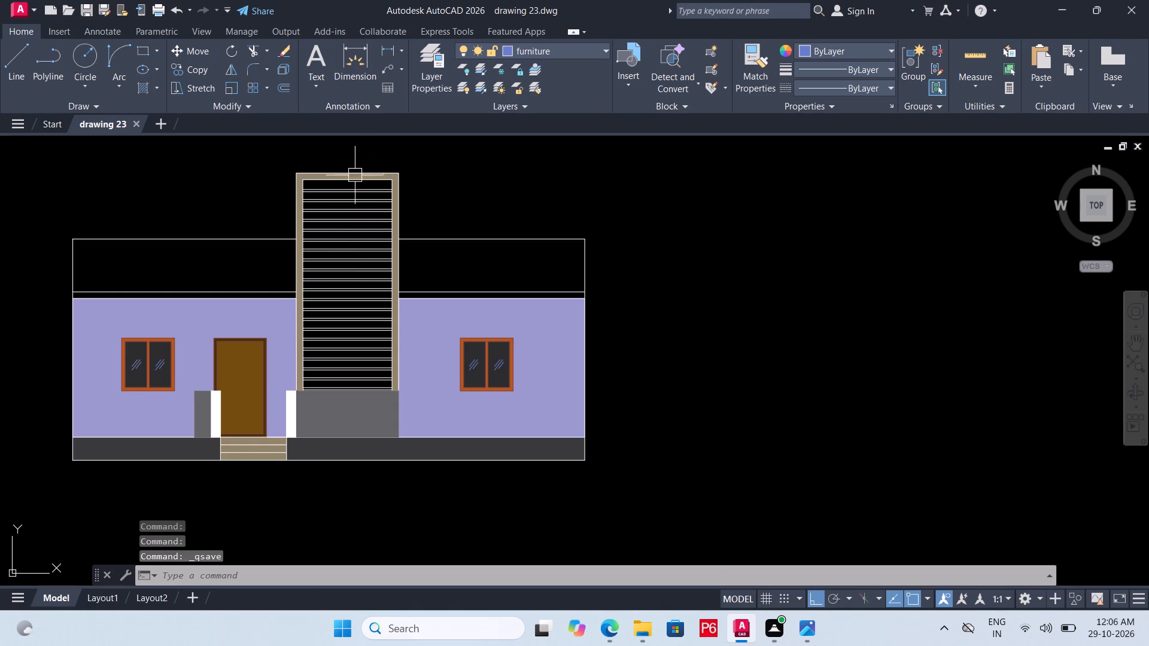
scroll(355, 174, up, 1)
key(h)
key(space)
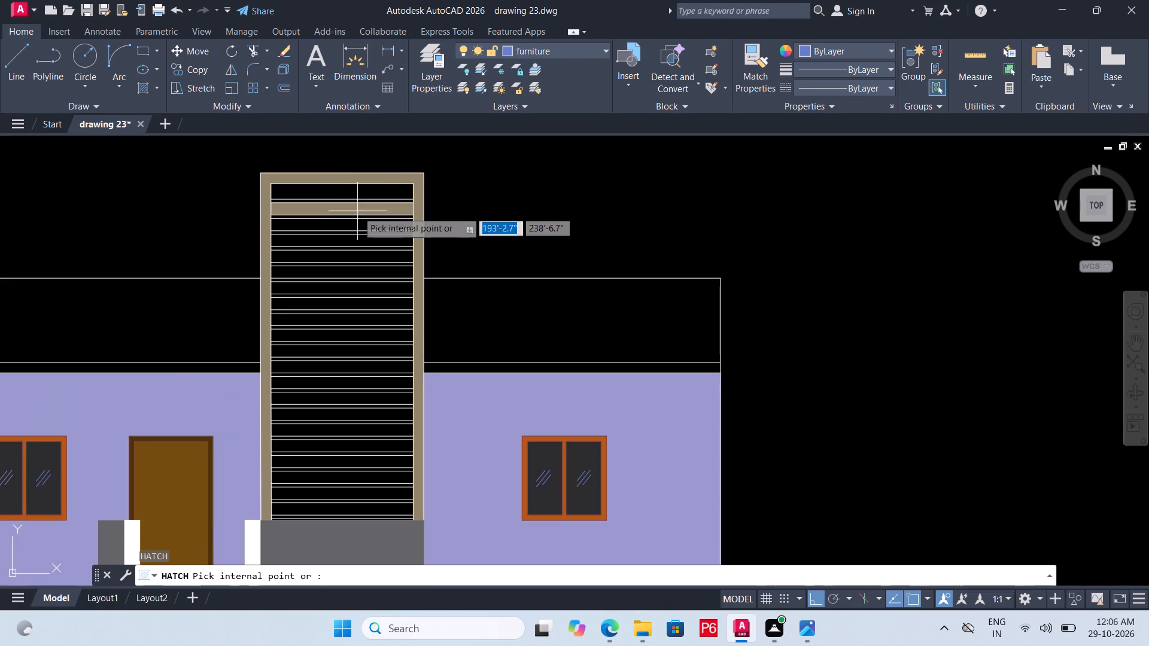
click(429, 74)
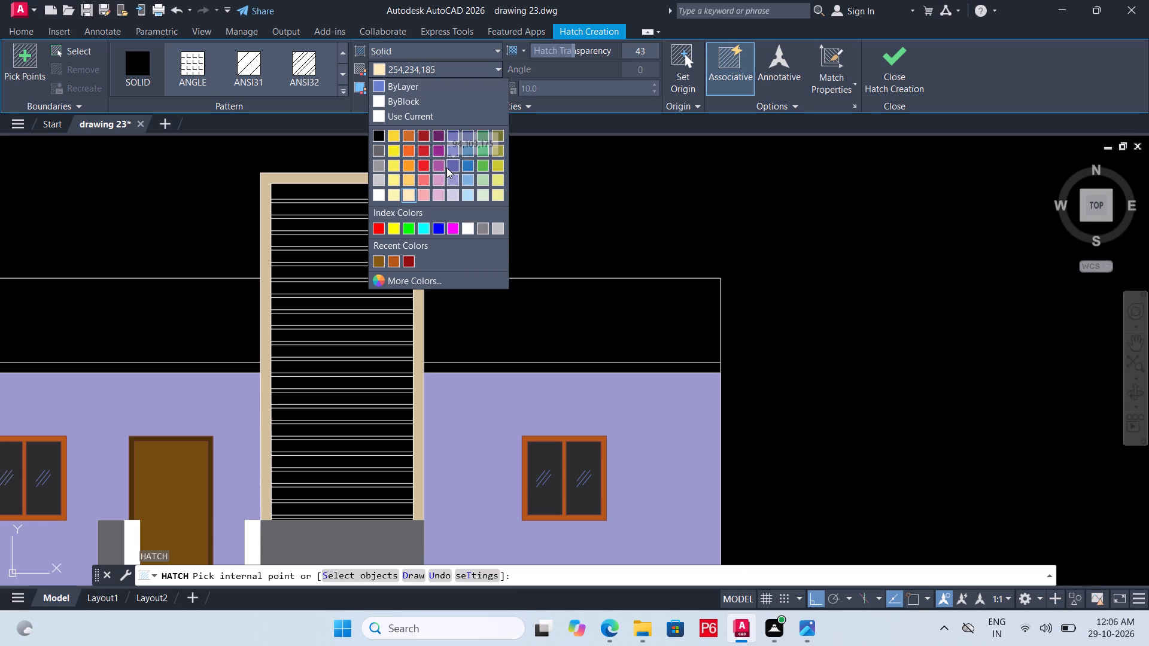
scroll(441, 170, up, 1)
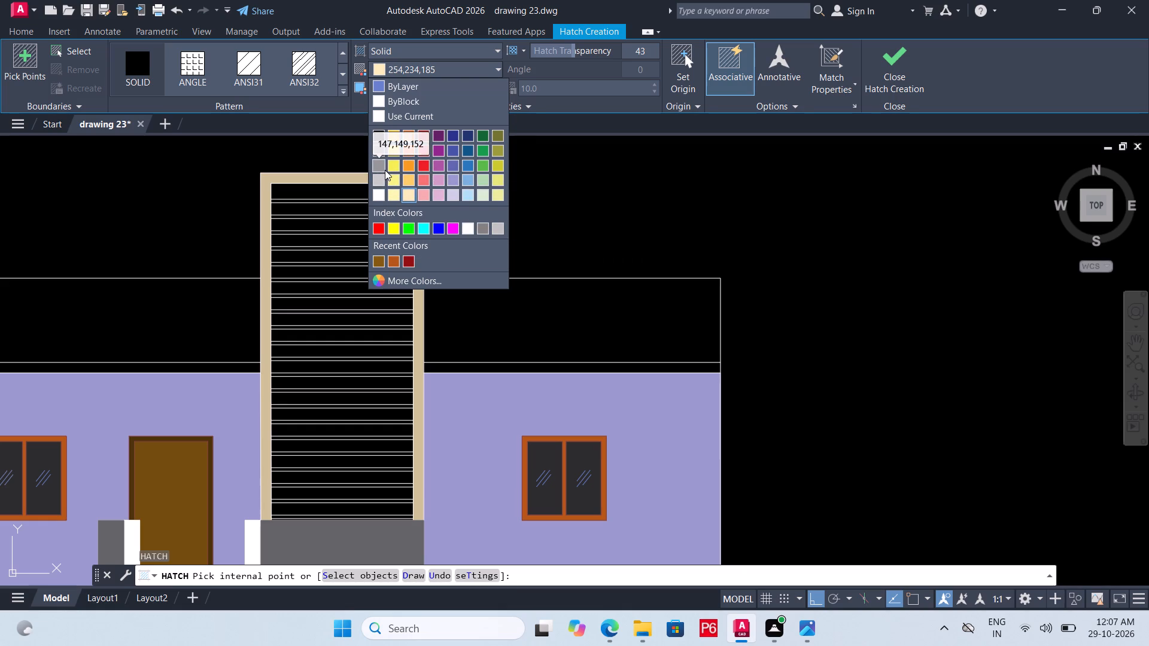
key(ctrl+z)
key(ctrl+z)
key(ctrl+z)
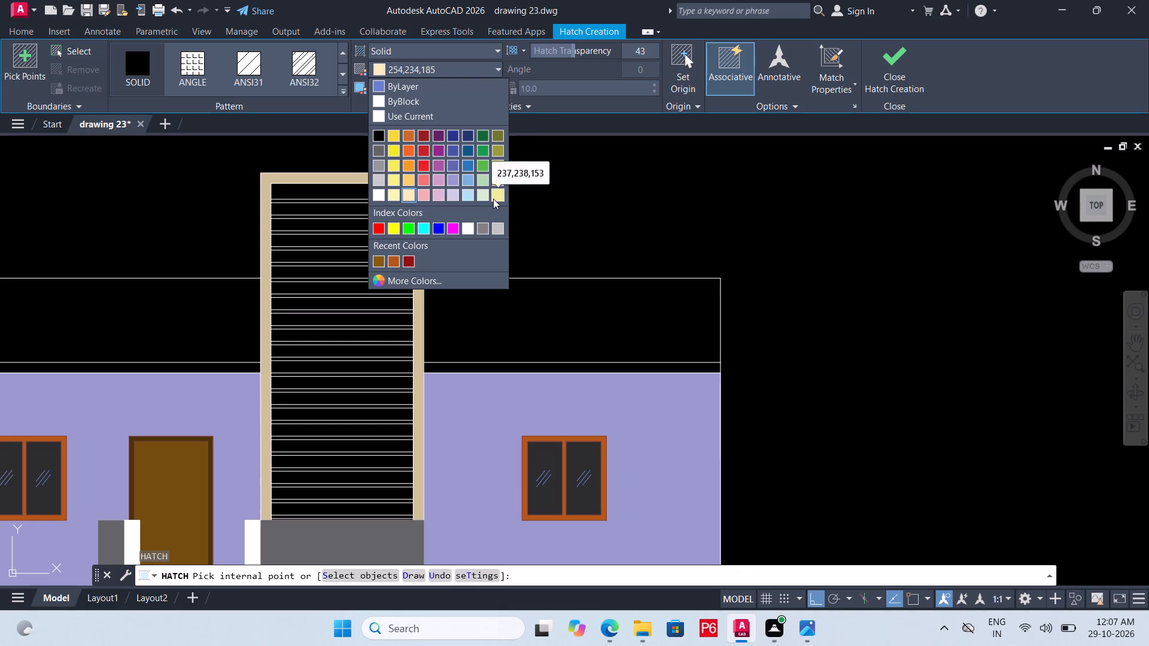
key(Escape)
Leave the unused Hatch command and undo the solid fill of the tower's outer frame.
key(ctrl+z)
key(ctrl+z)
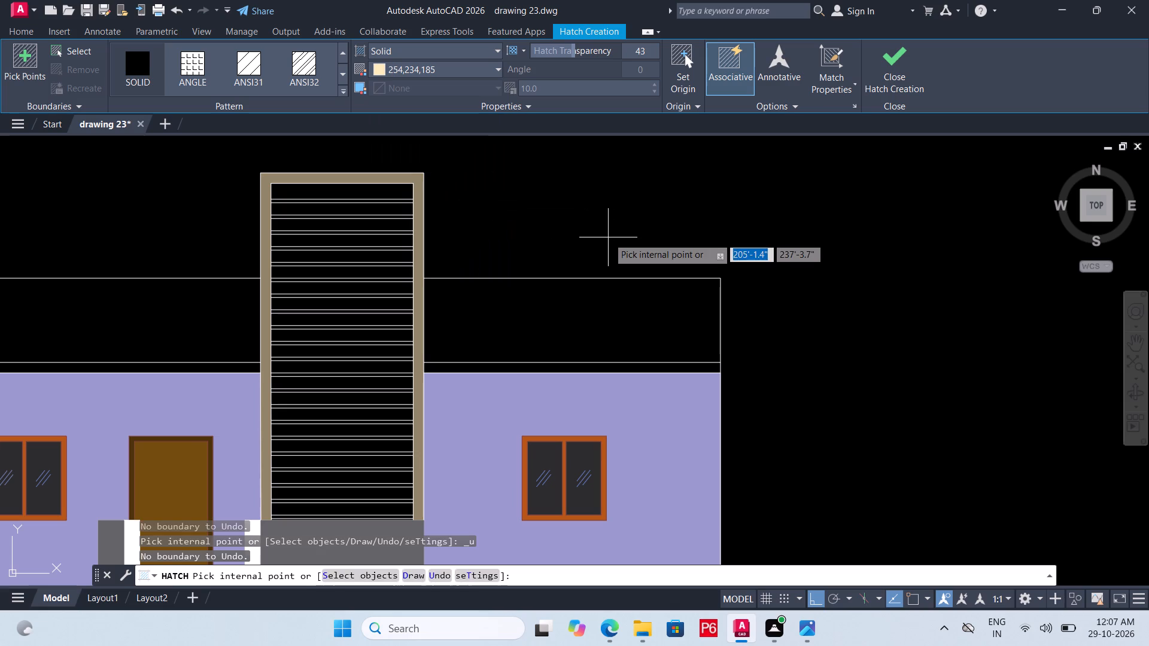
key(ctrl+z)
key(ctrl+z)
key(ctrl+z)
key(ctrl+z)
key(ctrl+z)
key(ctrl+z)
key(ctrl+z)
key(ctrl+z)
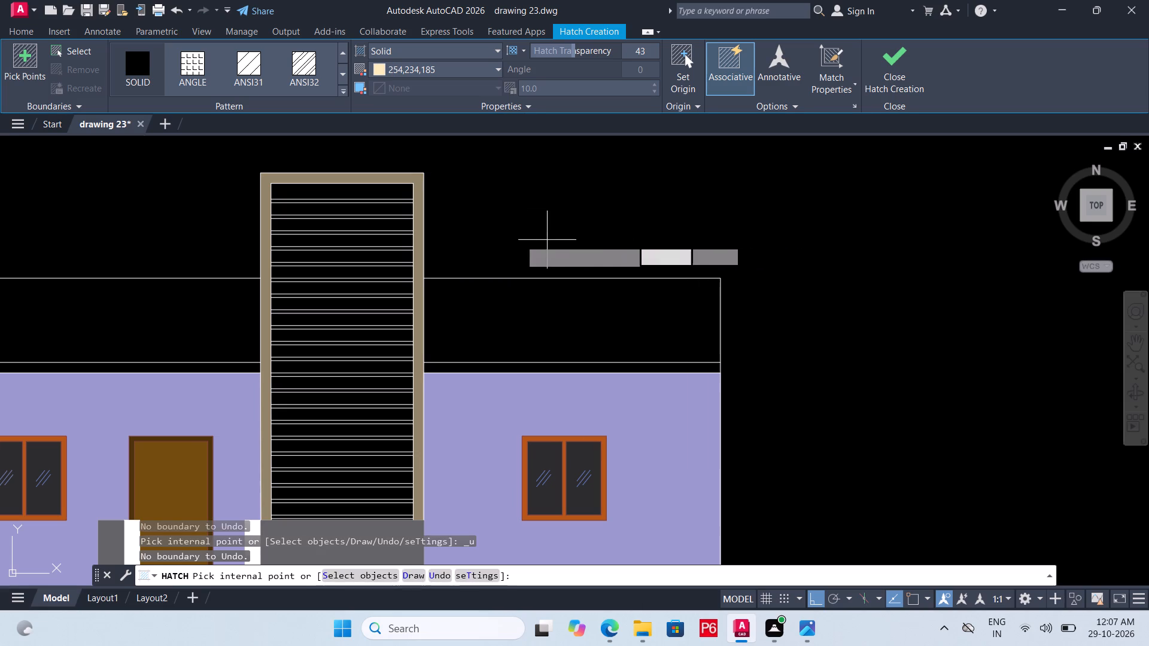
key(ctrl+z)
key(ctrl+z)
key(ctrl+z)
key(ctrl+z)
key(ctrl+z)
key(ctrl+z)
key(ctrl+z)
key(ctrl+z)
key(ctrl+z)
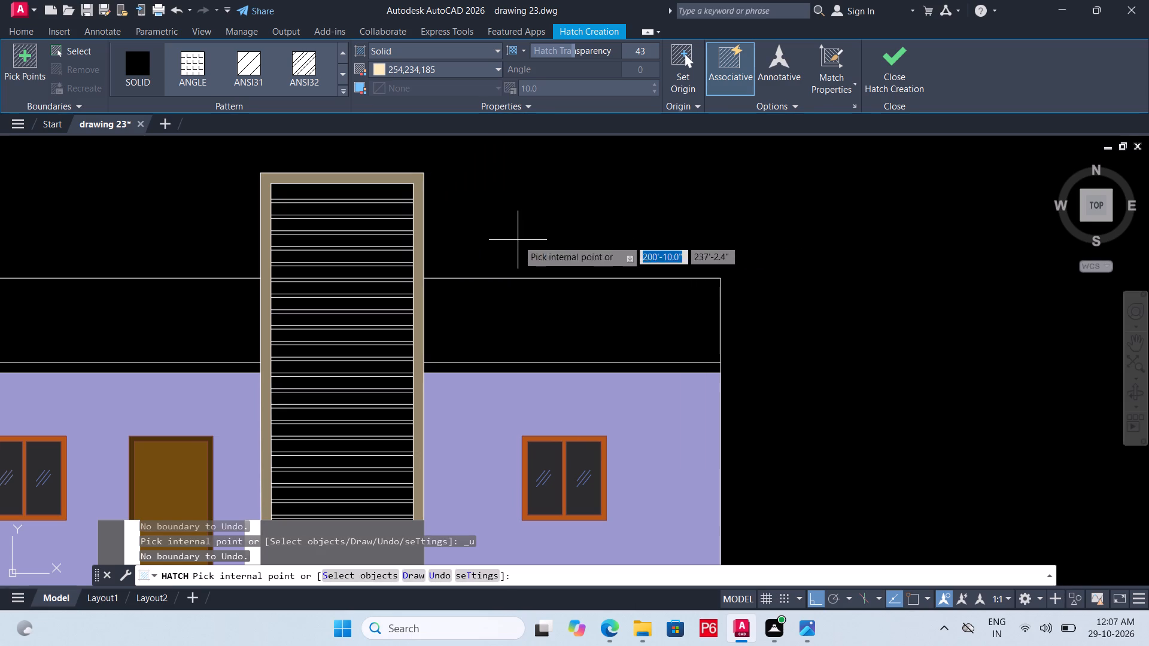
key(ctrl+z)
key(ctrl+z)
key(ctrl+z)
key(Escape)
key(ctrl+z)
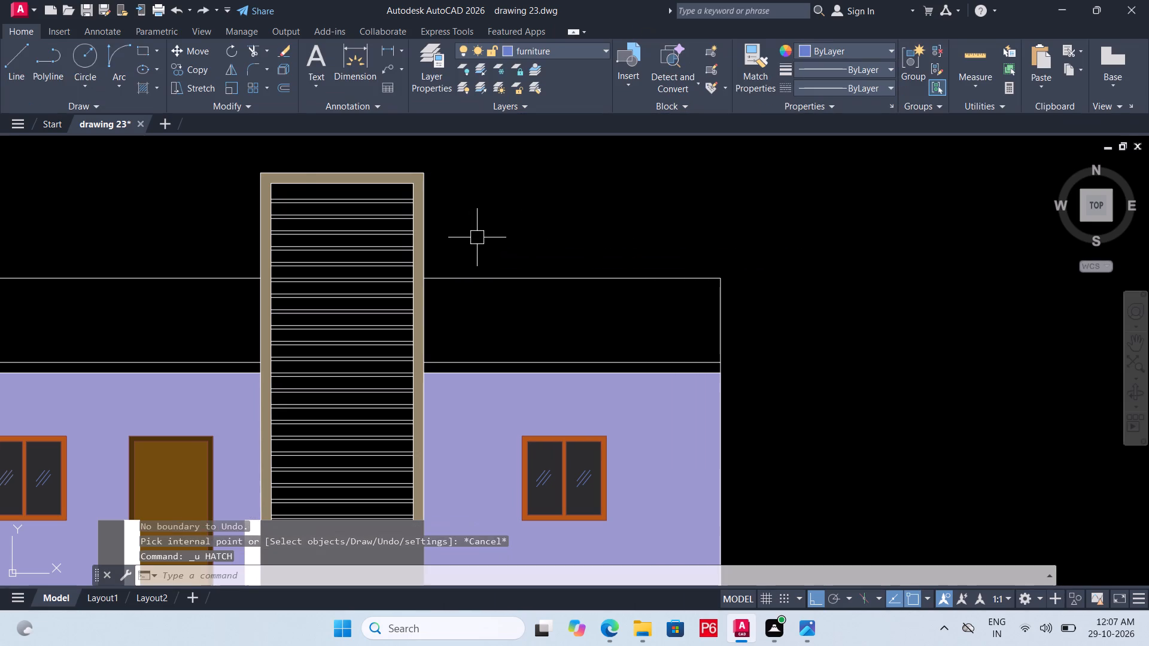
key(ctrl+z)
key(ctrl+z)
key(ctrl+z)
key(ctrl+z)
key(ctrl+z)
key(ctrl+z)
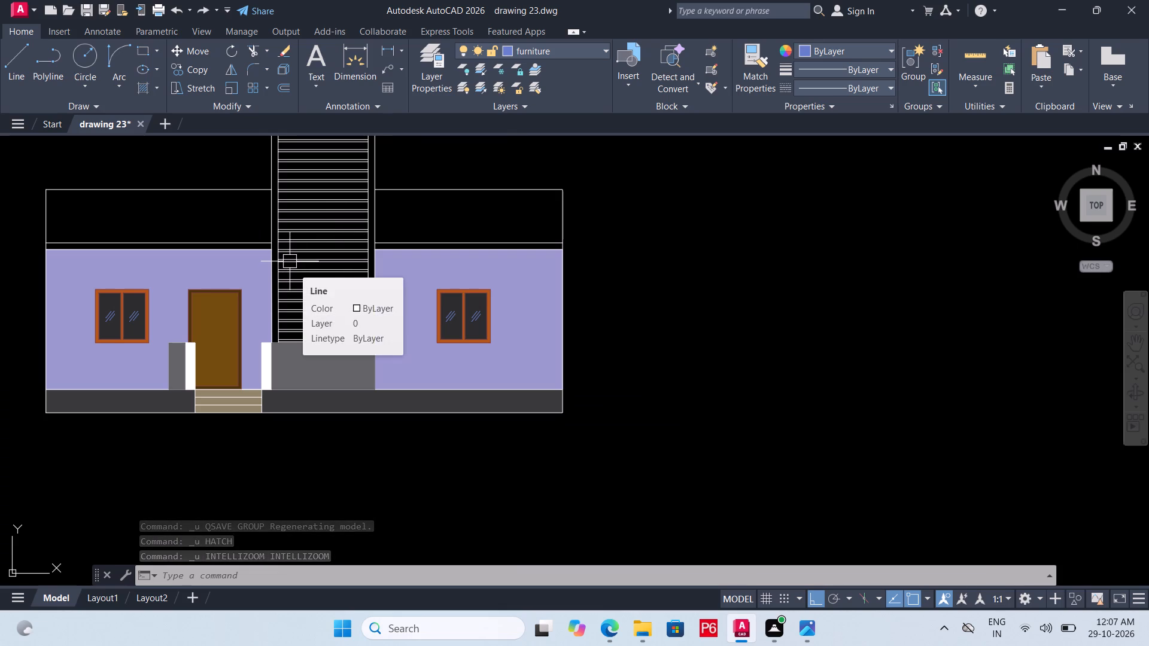
Save the drawing without the tower frame hatch.
key(ctrl+s)
key(ctrl+s)
key(ctrl+s)
key(ctrl+s)
key(ctrl+s)
key(ctrl+s)
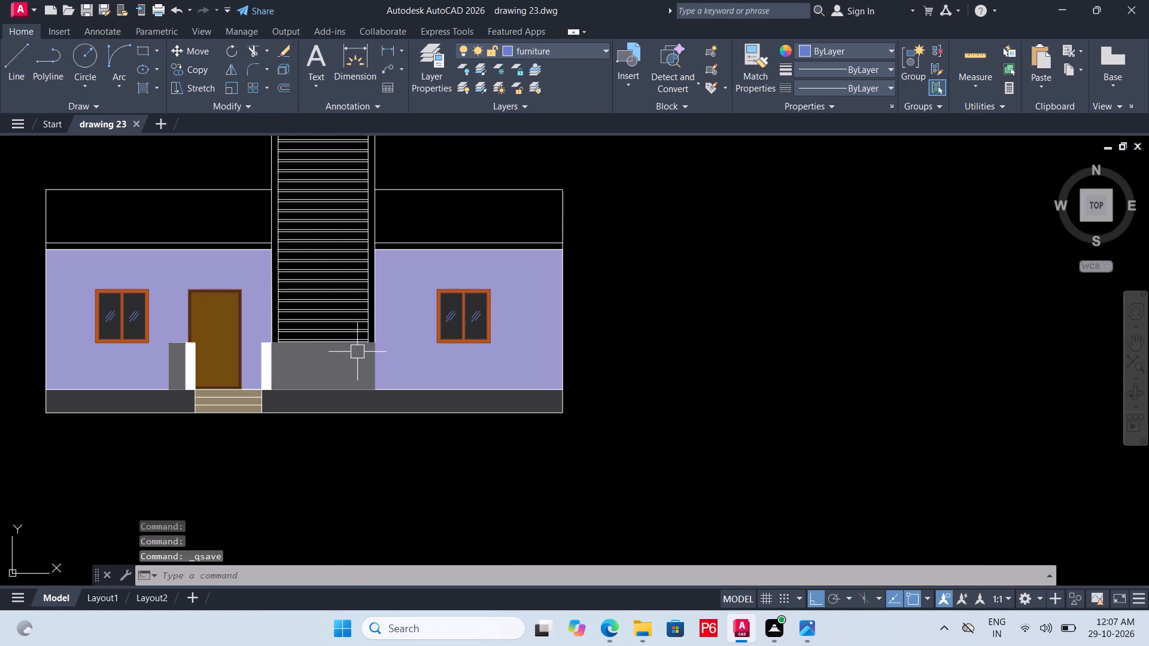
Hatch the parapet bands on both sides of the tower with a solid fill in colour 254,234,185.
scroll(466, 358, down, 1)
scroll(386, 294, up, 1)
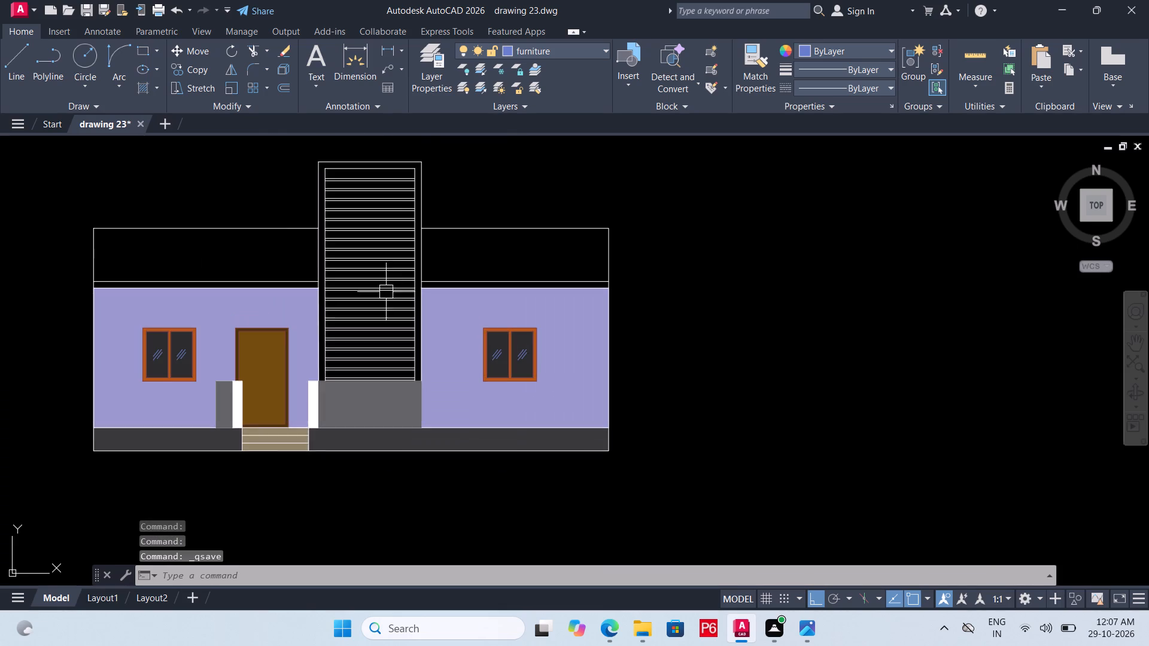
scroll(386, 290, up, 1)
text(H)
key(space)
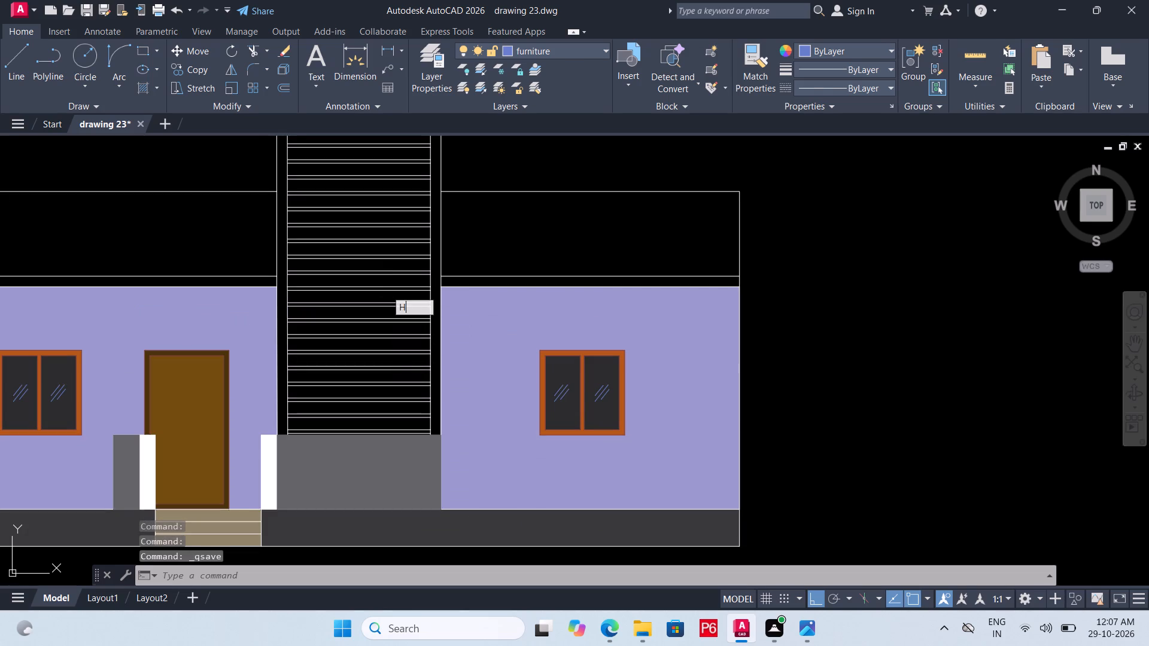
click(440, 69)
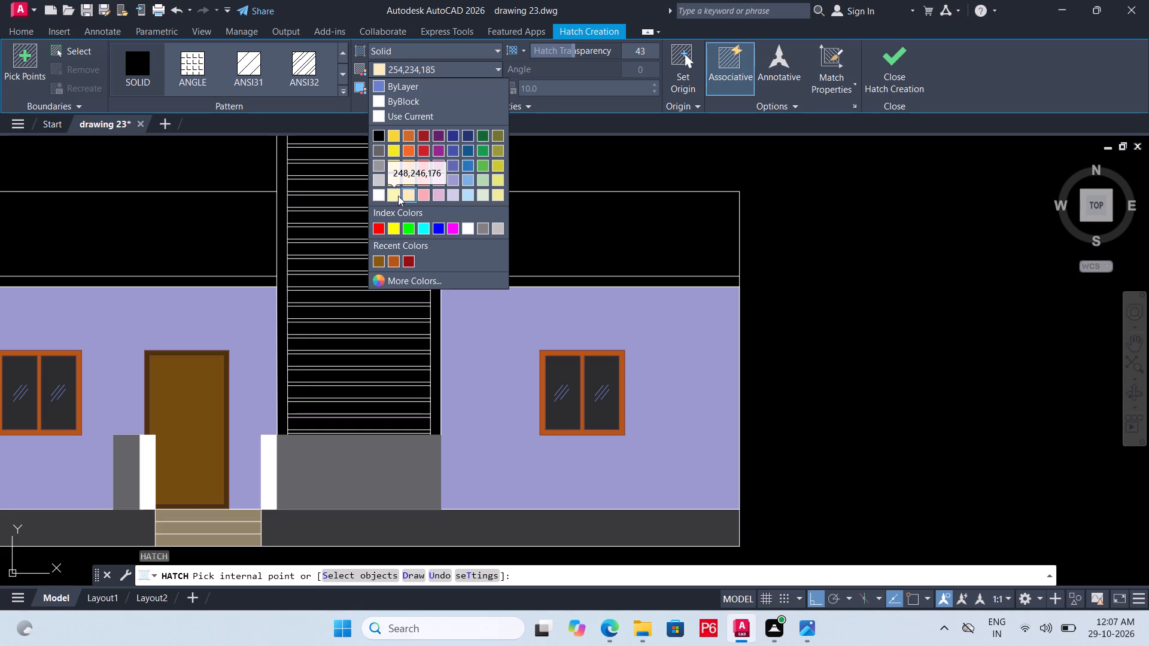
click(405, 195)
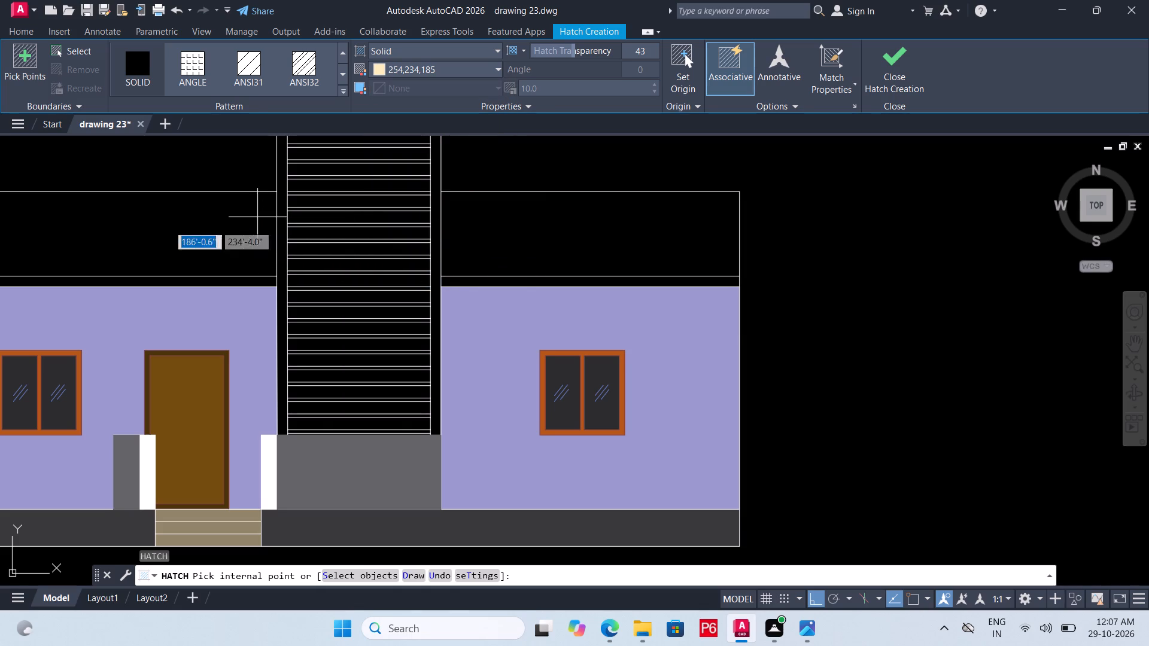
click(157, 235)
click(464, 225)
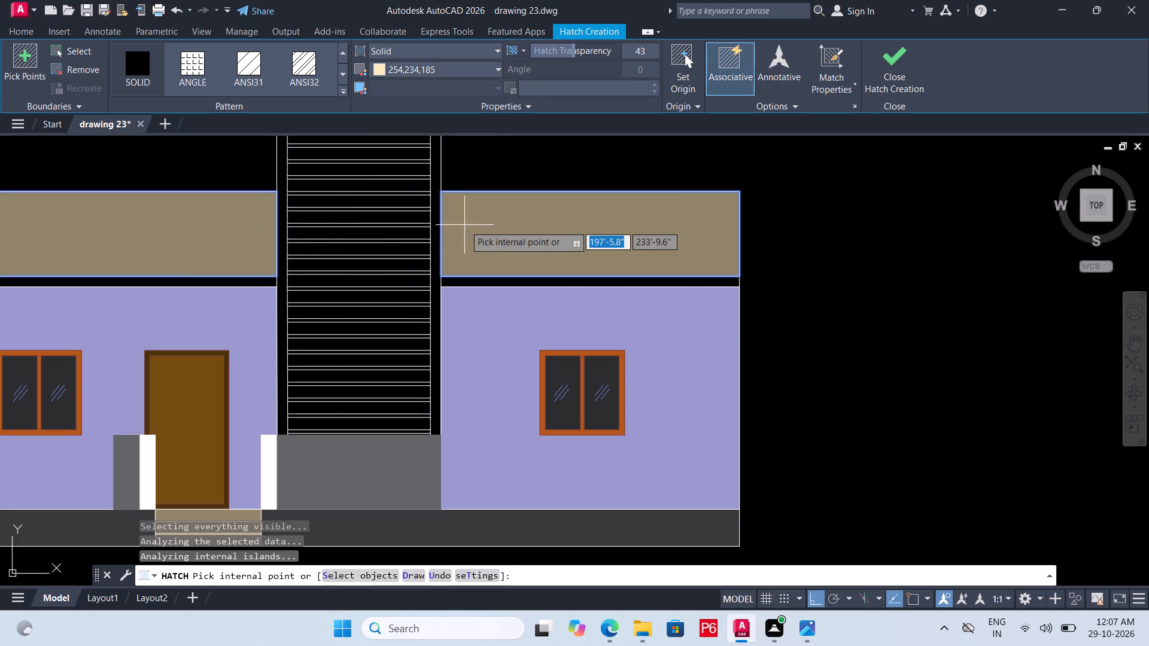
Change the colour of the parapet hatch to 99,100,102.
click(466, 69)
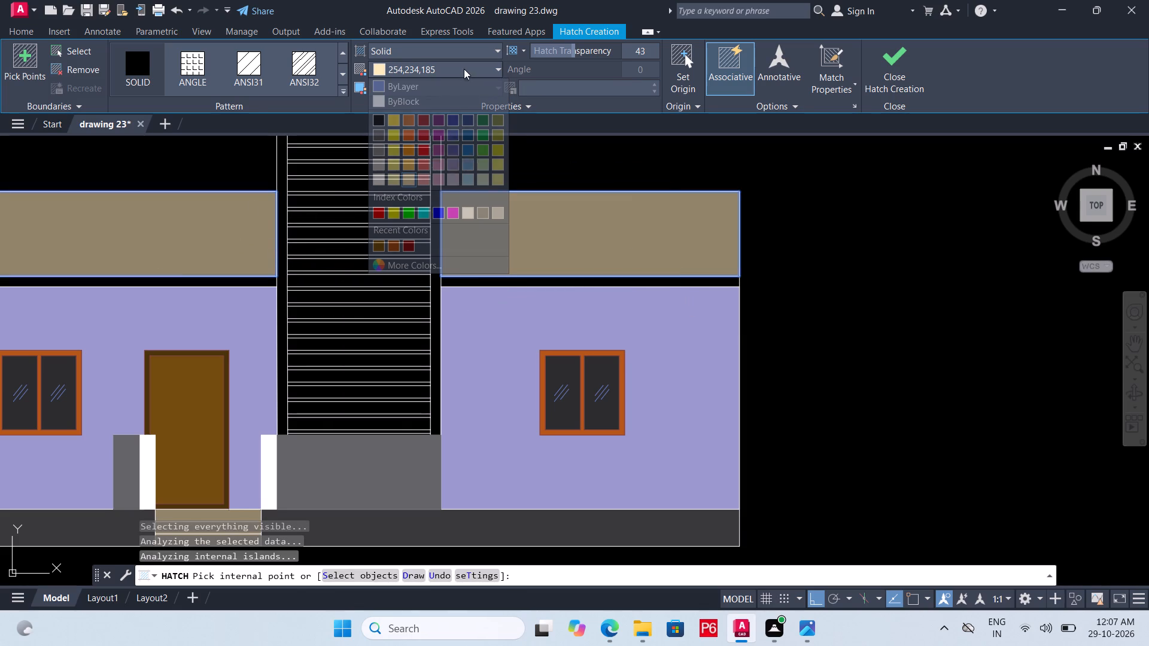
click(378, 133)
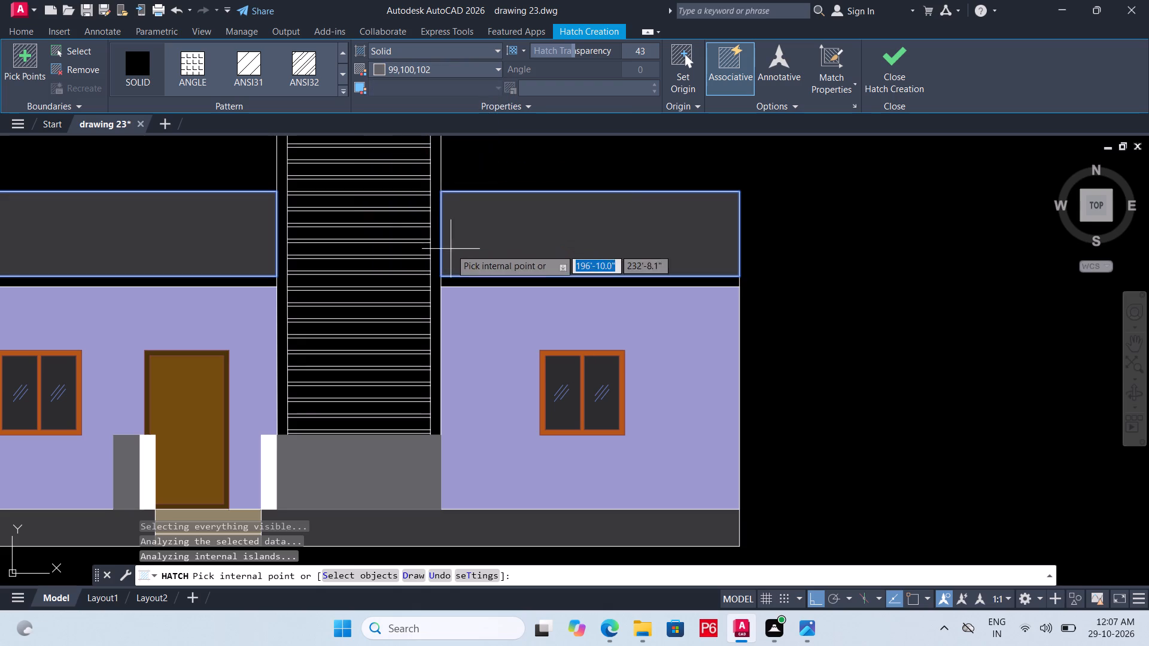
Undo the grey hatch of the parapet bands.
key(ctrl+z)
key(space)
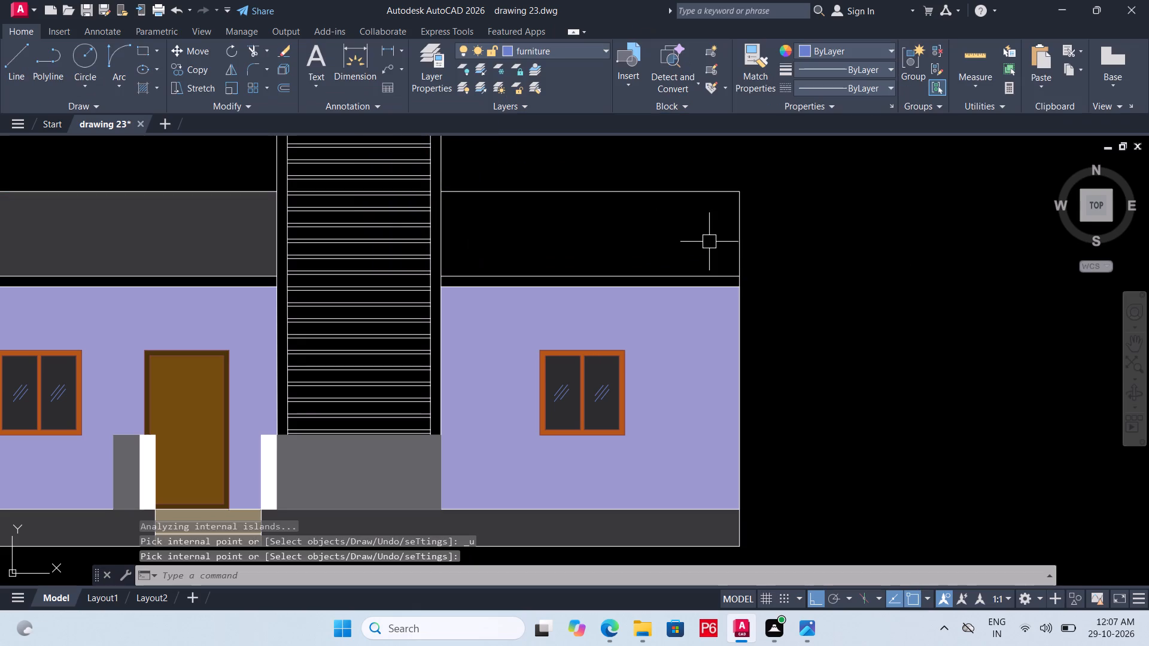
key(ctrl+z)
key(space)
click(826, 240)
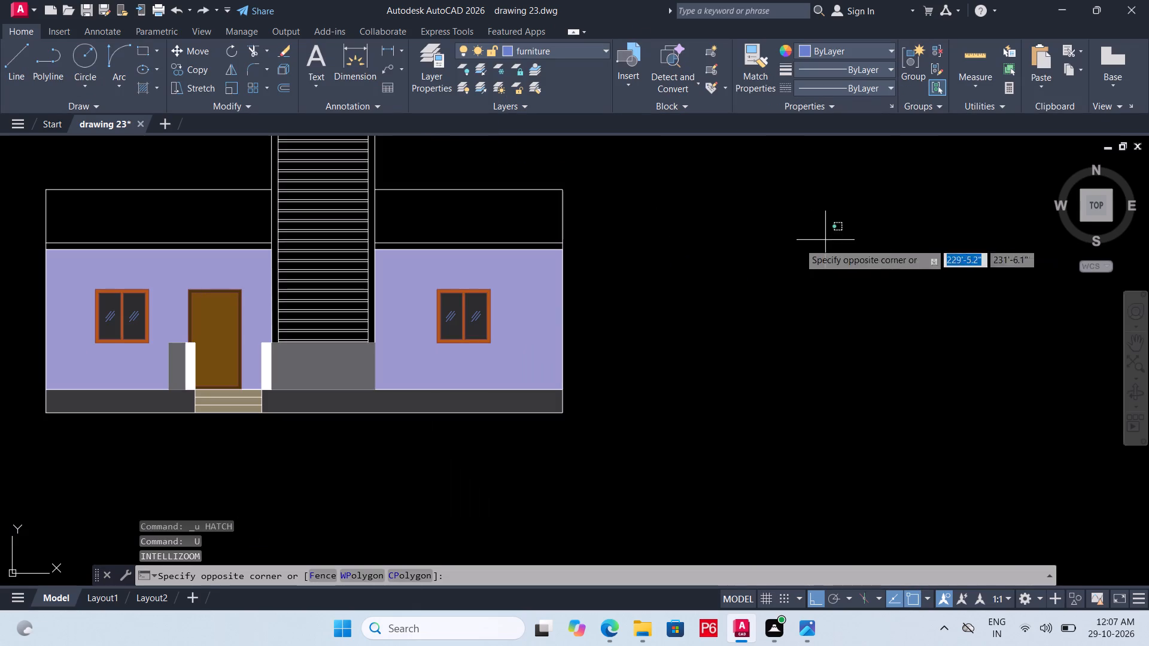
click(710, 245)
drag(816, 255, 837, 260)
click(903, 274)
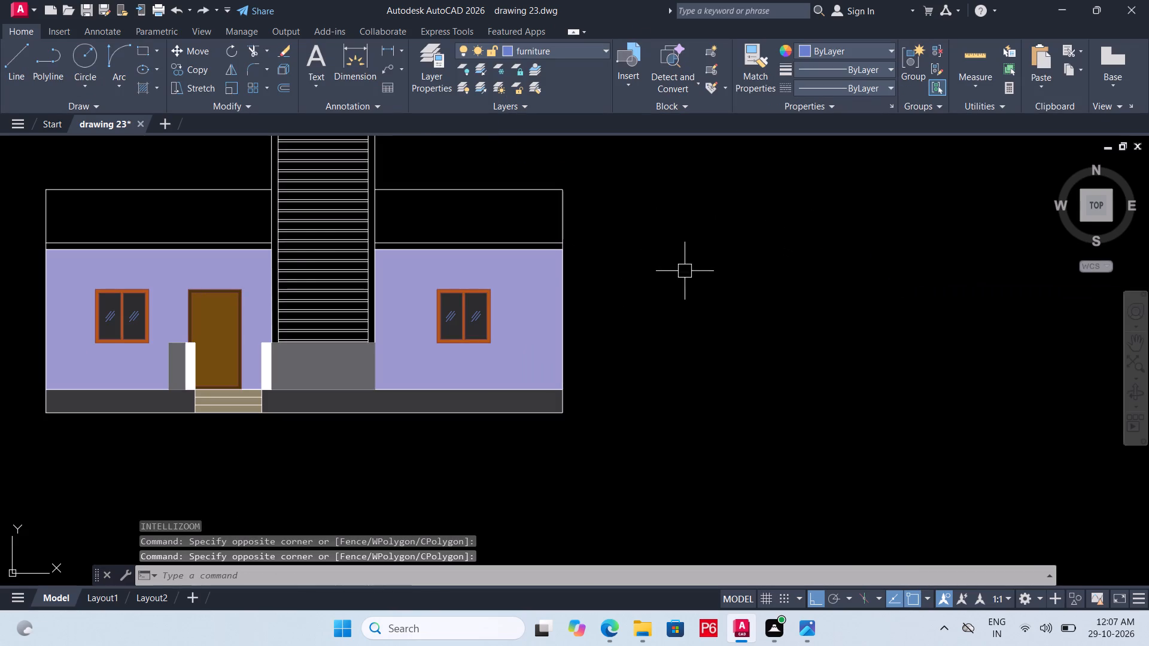
Hatch both parapet bands beside the tower again with a solid fill in colour 254,234,185.
scroll(212, 239, up, 1)
text(H)
key(space)
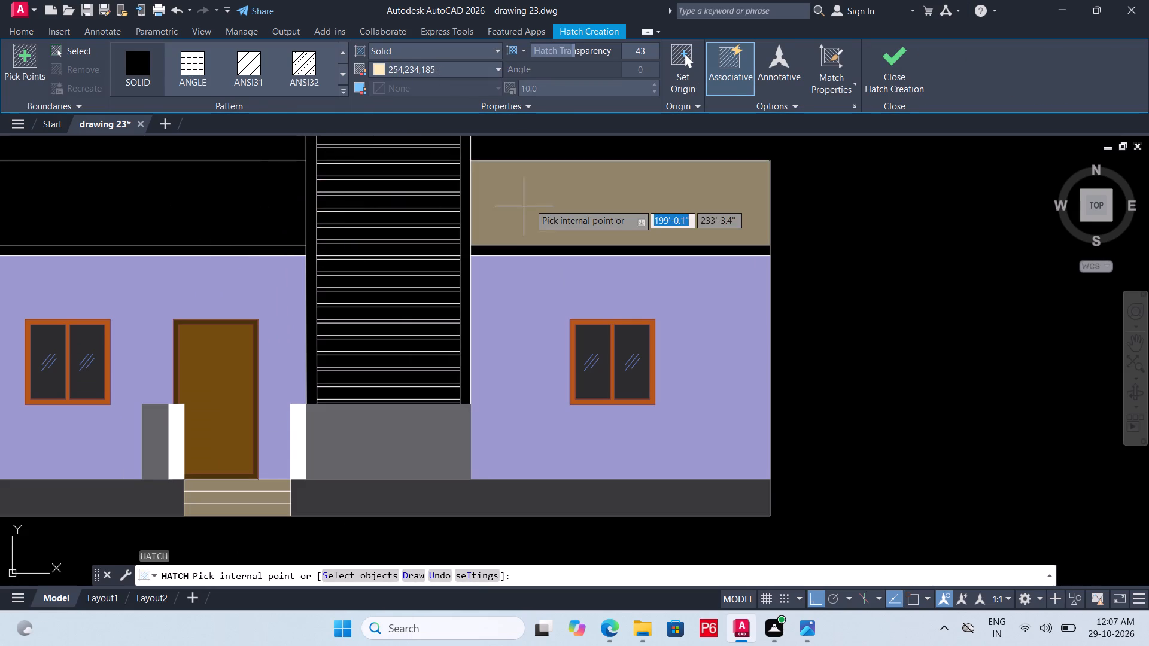
click(546, 196)
scroll(638, 241, down, 1)
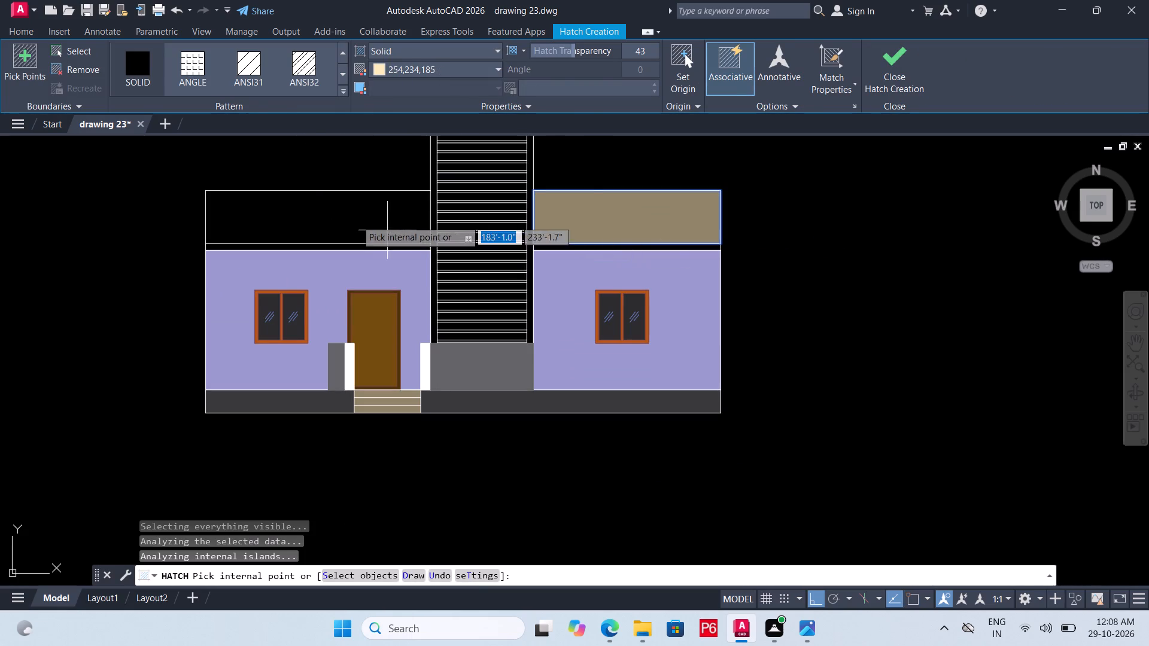
click(354, 219)
scroll(385, 215, up, 1)
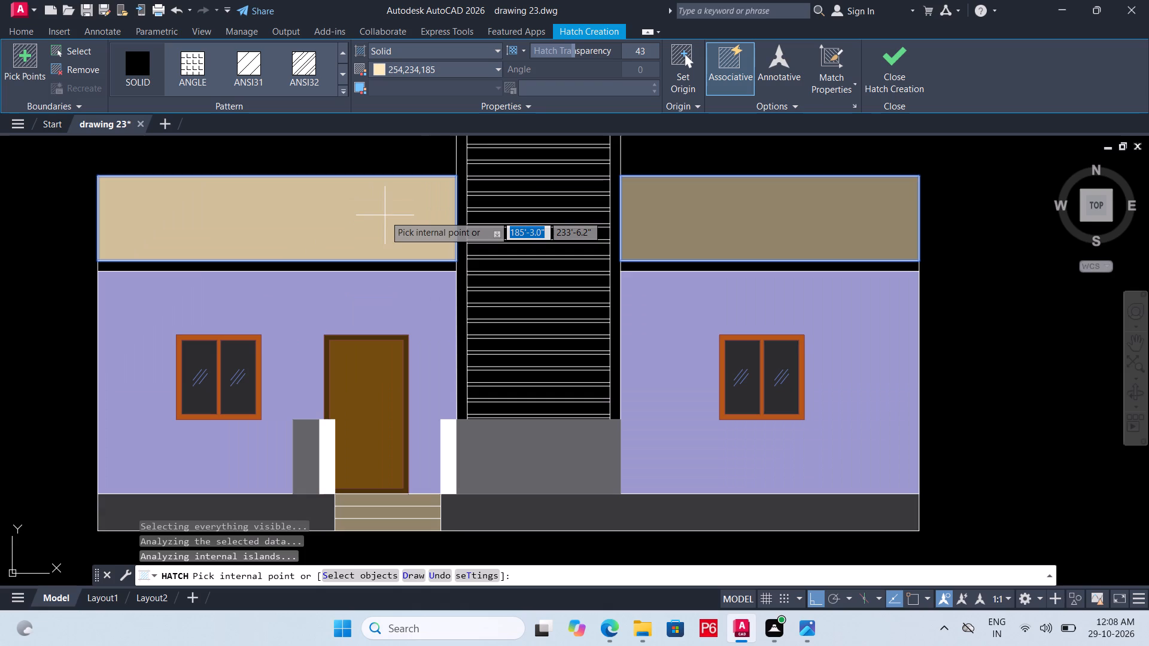
Save the drawing with the hatched parapet bands.
key(ctrl+s)
key(ctrl+s)
key(ctrl+s)
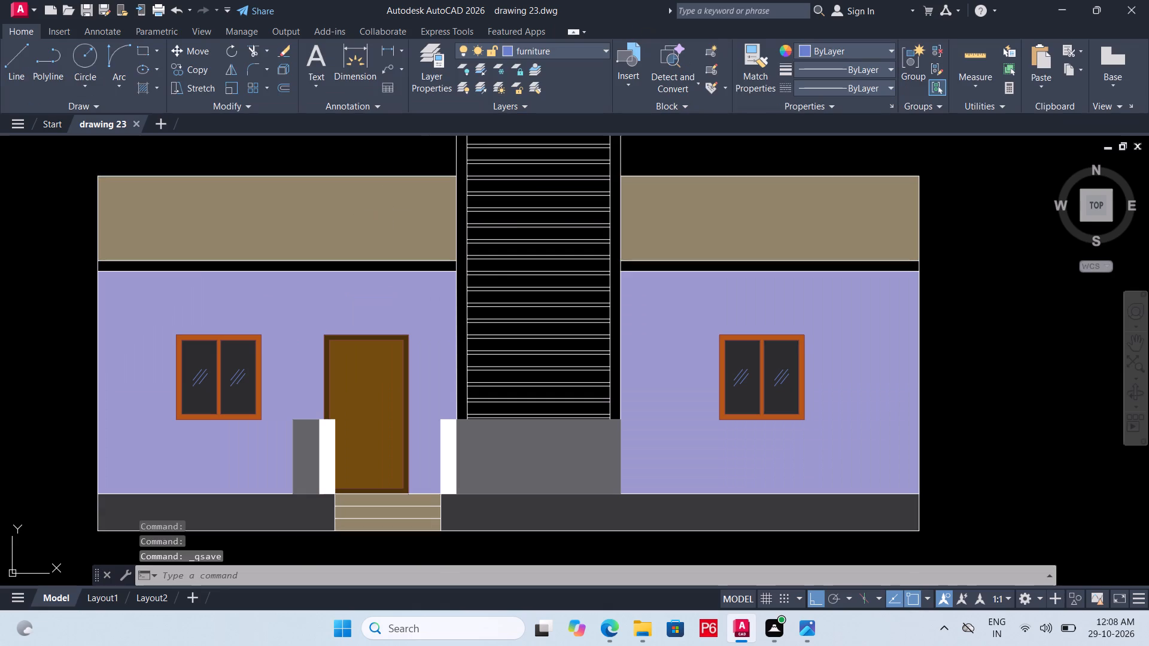
key(ctrl+s)
key(ctrl+s)
key(ctrl+s)
key(ctrl+s)
key(ctrl+s)
key(ctrl+s)
key(ctrl+s)
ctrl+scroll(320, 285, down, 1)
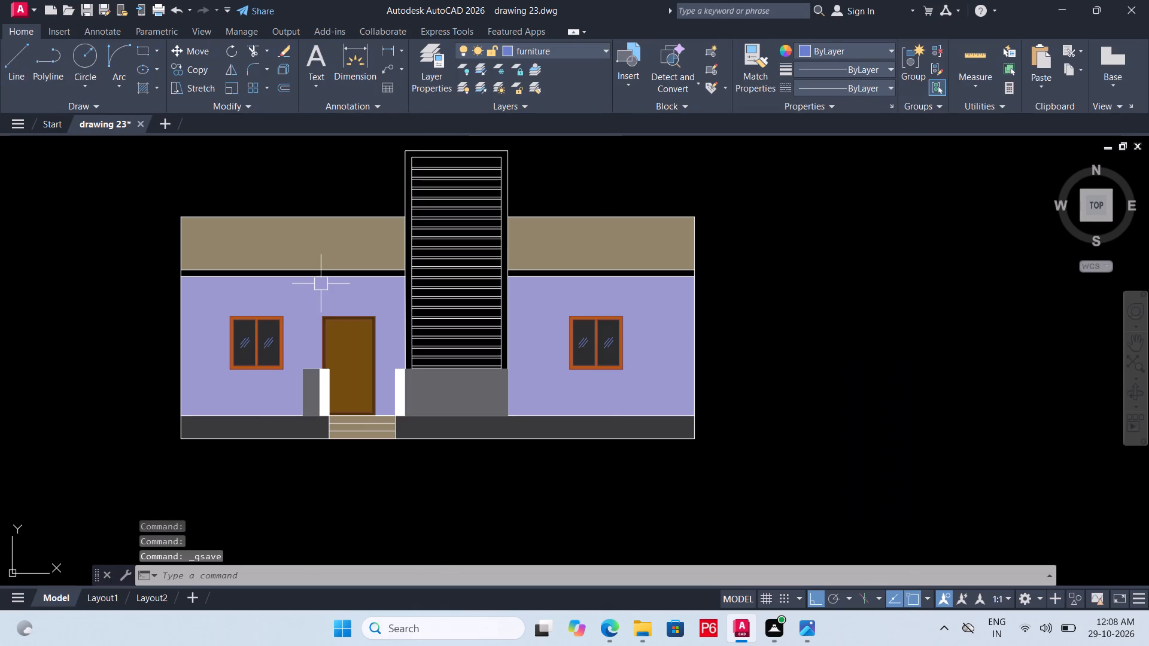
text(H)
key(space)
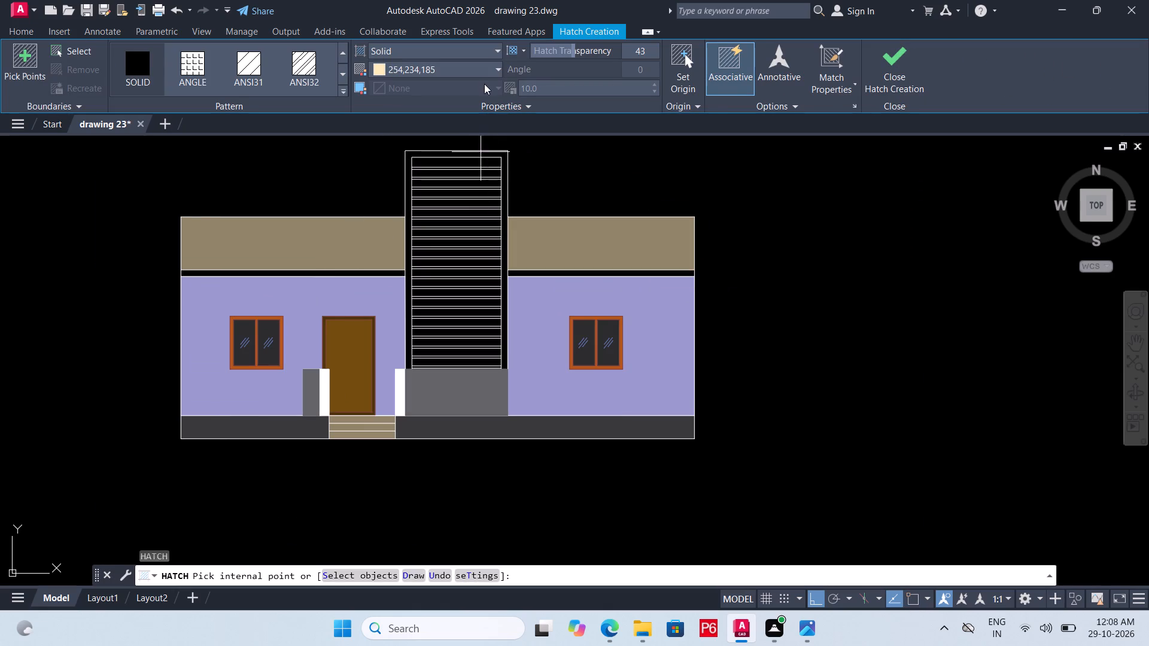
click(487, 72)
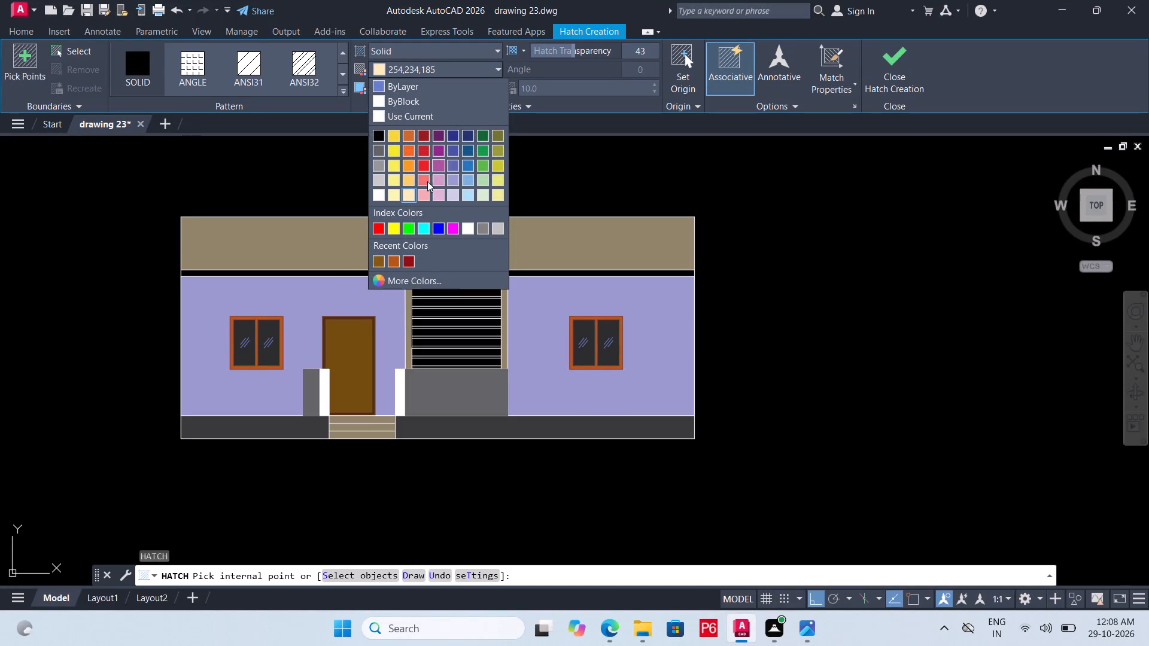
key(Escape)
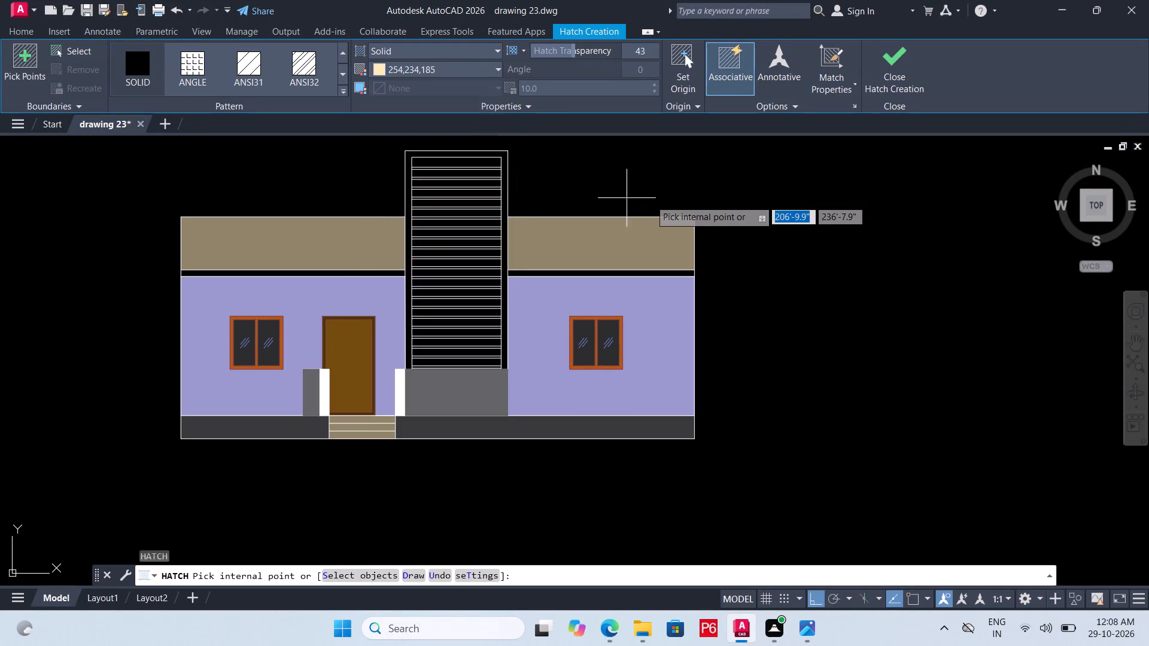
Save drawing 23.
key(ctrl+s)
key(ctrl+s)
key(ctrl+s)
key(ctrl+s)
key(ctrl+s)
key(ctrl+s)
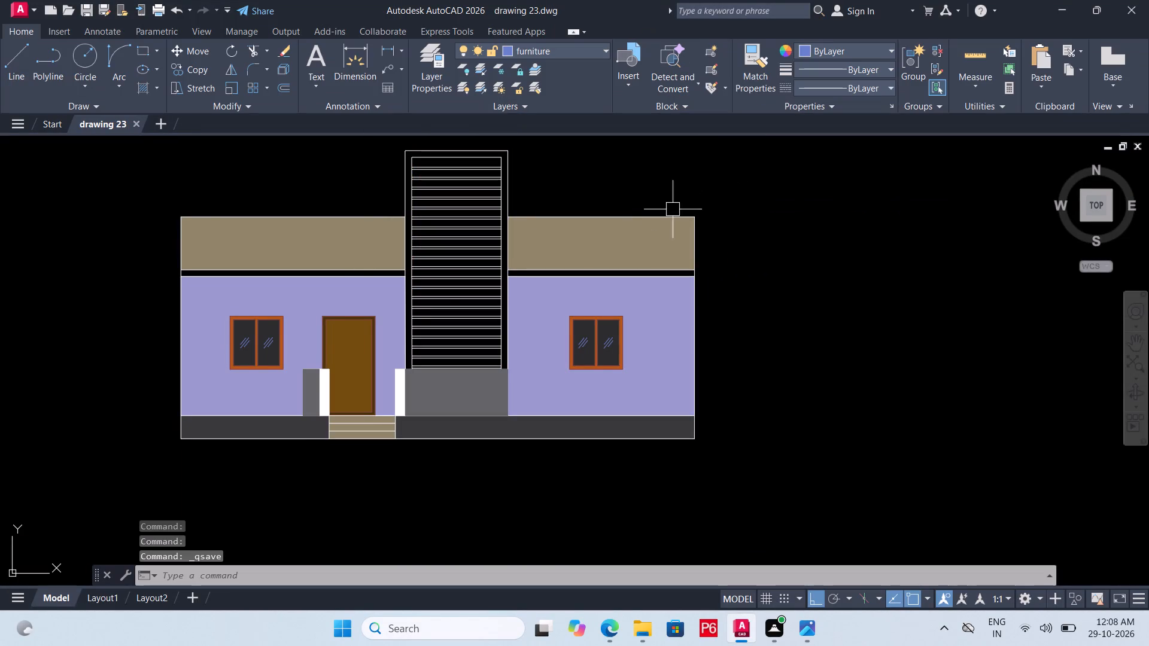
key(ctrl+s)
Hatch the two narrow bands beneath the parapet, on both sides of the tower, with a solid fill in colour 99,100,102.
scroll(333, 282, up, 2)
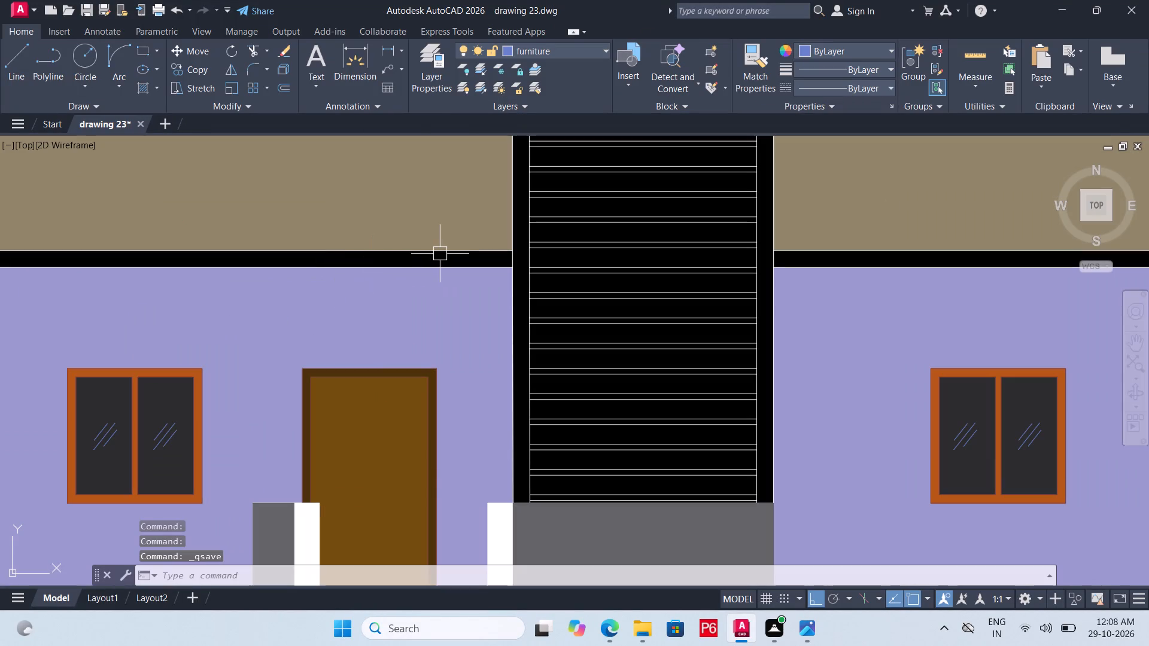
text(H)
key(space)
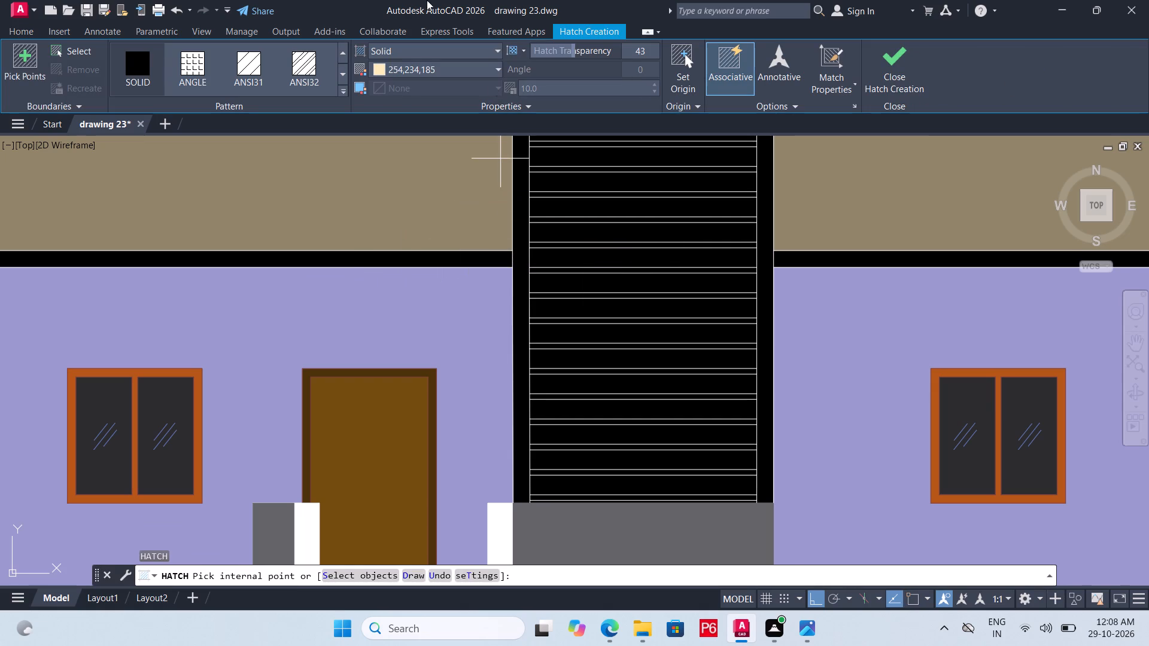
click(474, 66)
click(379, 147)
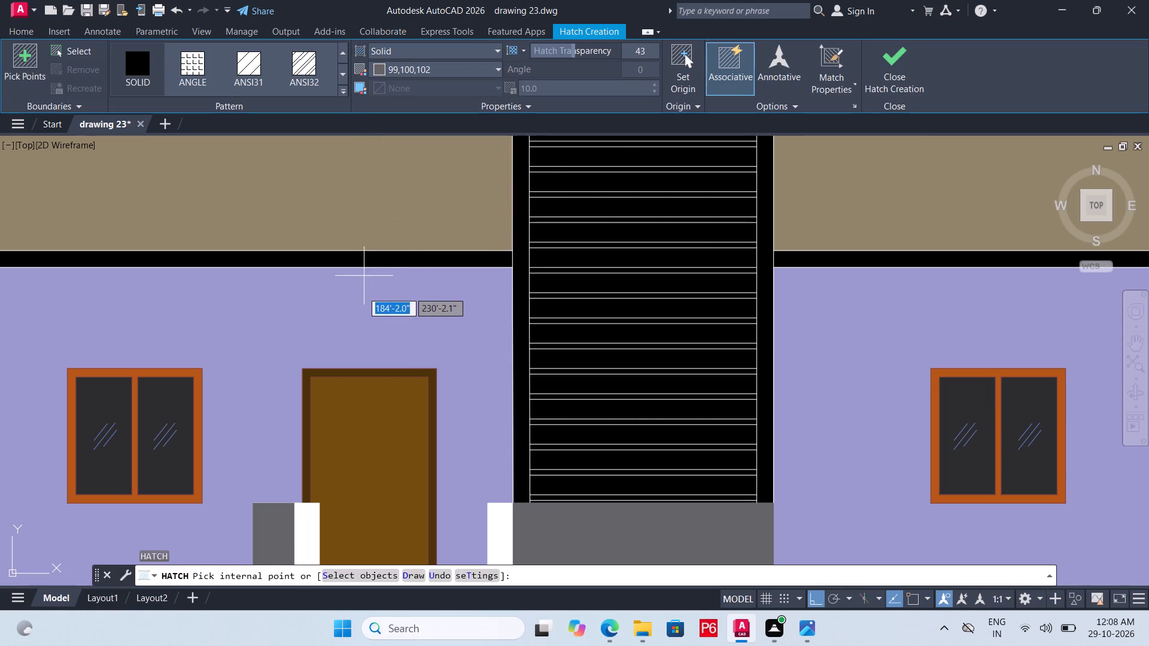
click(379, 261)
scroll(275, 281, down, 1)
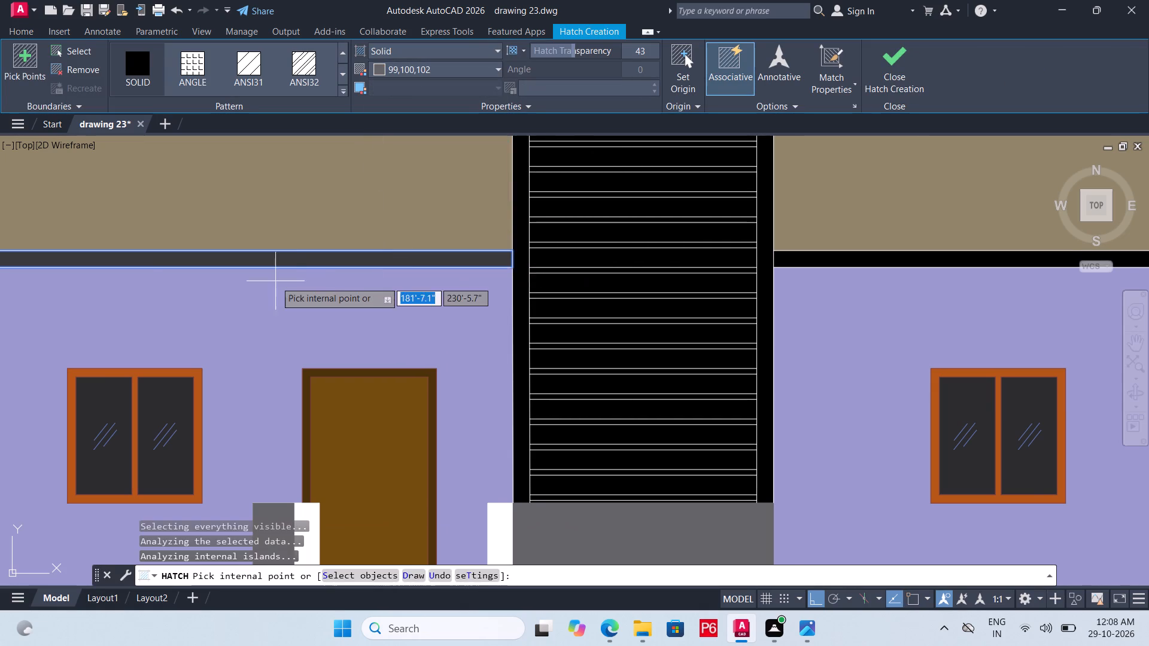
scroll(275, 281, down, 1)
scroll(479, 264, up, 3)
click(496, 294)
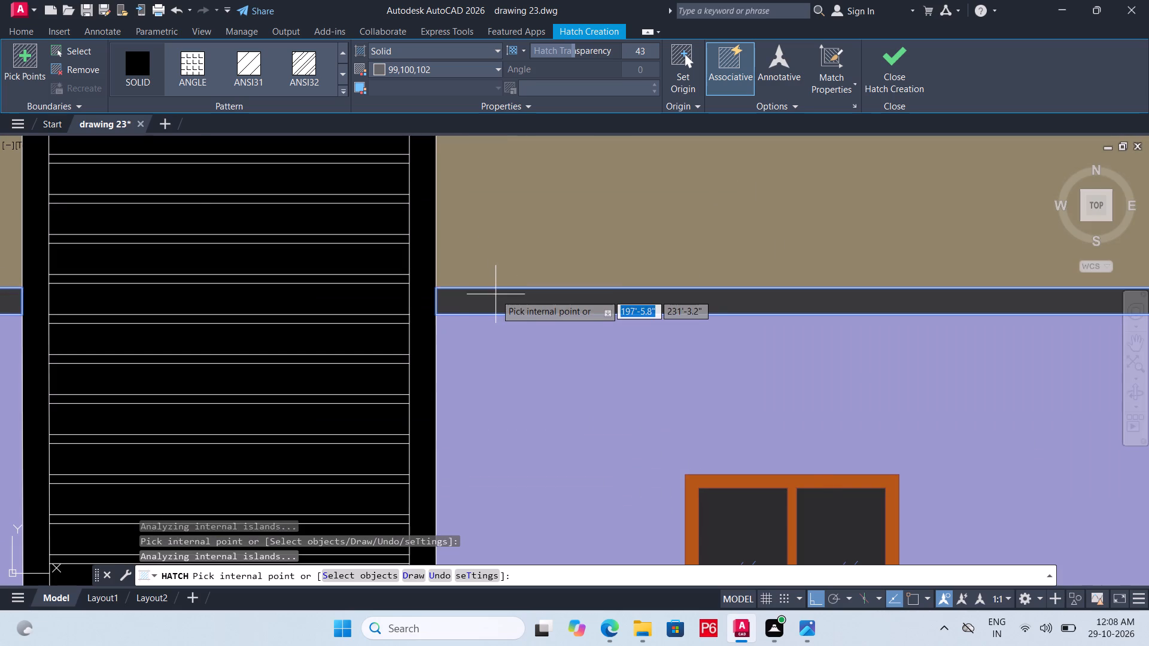
scroll(496, 295, down, 3)
Save the drawing with the narrow bands hatched.
key(ctrl+s)
key(ctrl+s)
key(ctrl+s)
key(ctrl+s)
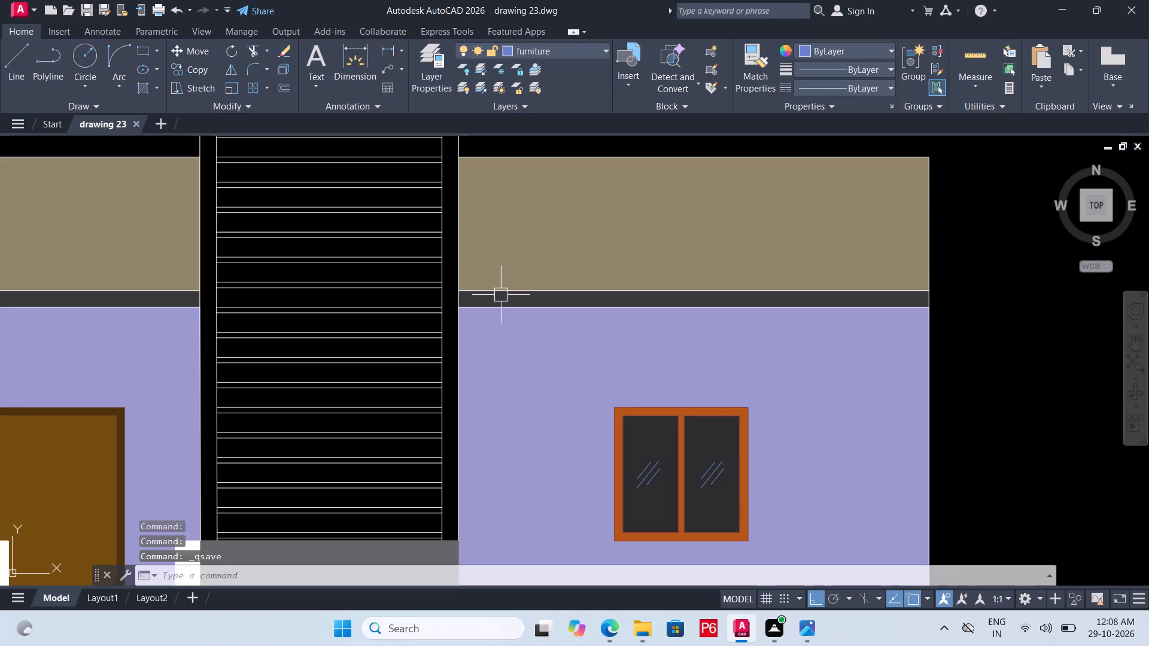
Set the transparency of the narrow bands' grey hatch to 22.
scroll(501, 295, down, 2)
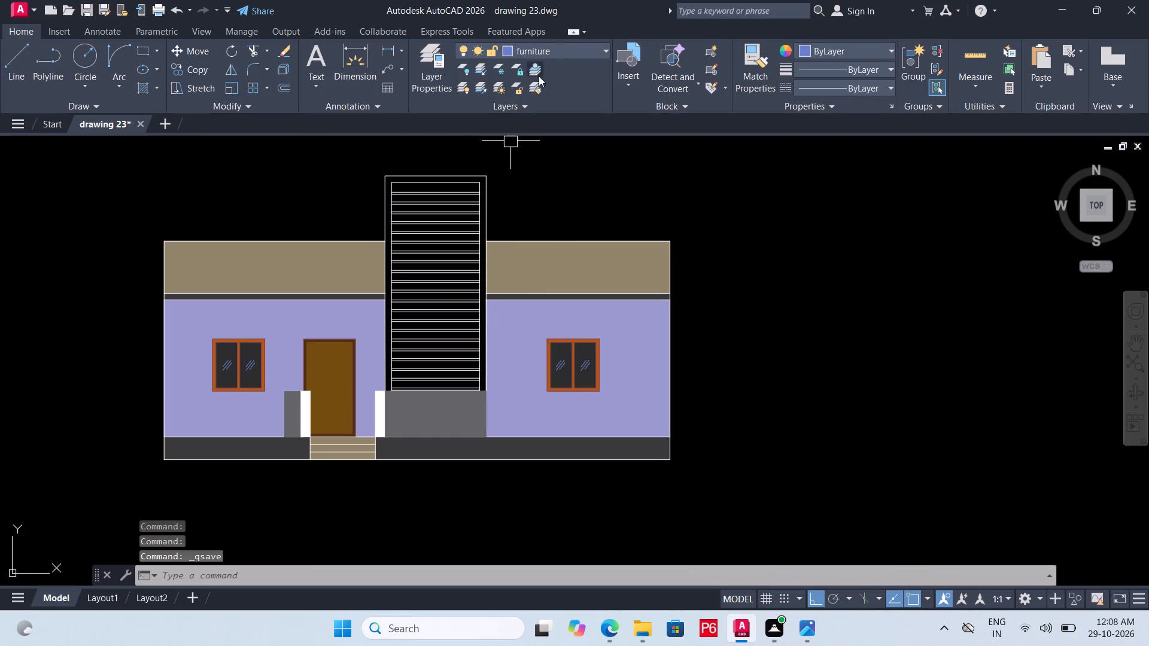
scroll(557, 297, up, 3)
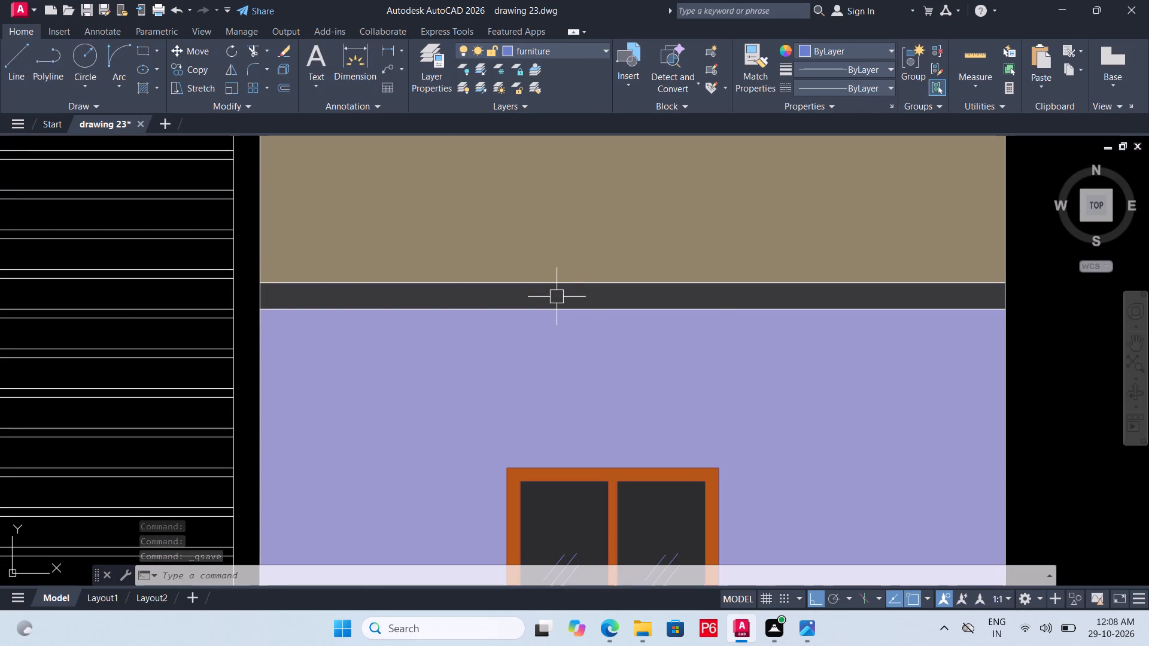
click(557, 297)
drag(574, 53, 619, 52)
drag(590, 47, 518, 55)
scroll(571, 144, down, 2)
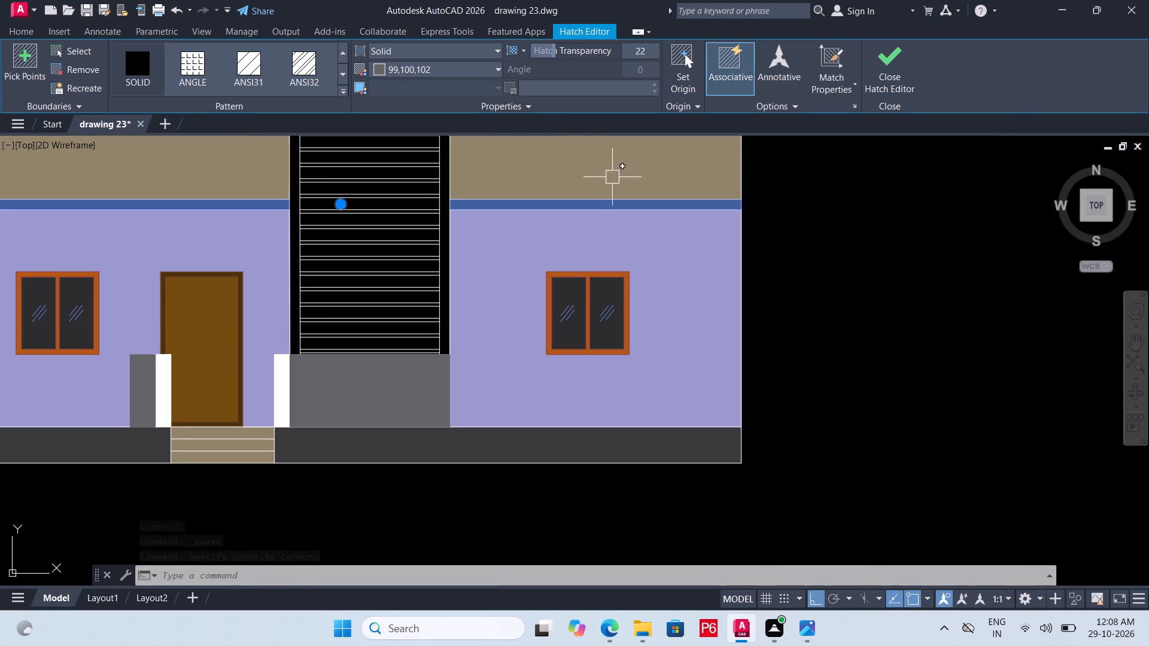
key(space)
click(816, 249)
Save the drawing with the adjusted band hatch.
key(ctrl+s)
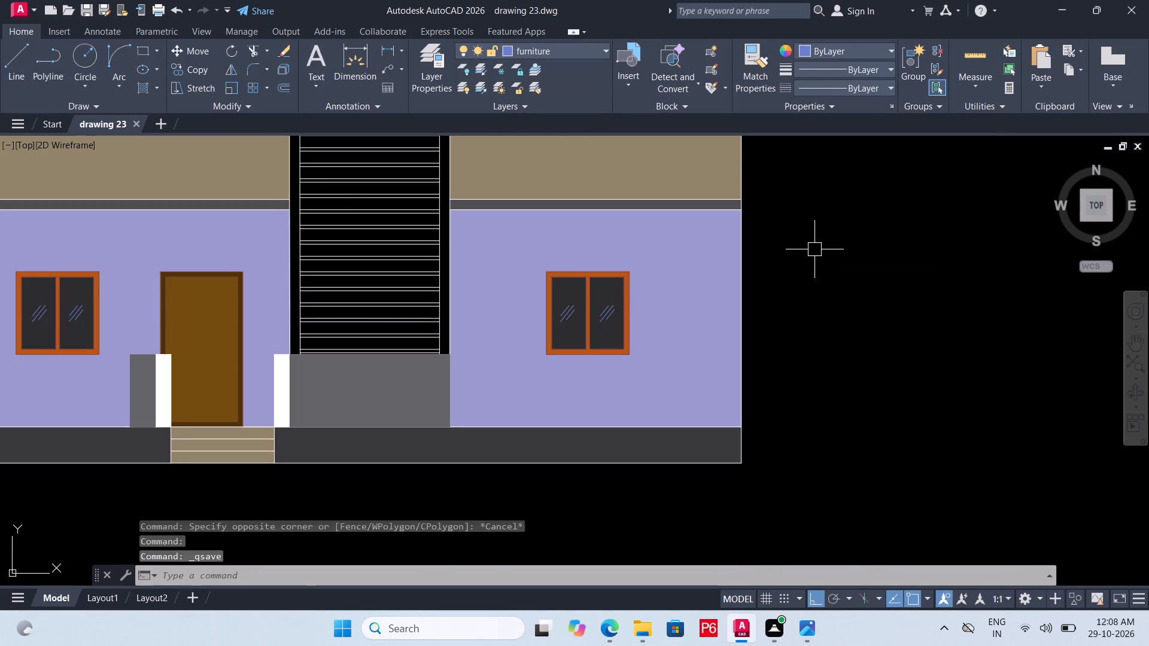
key(ctrl+s)
key(ctrl+s)
key(ctrl+s)
key(ctrl+s)
key(ctrl+s)
key(ctrl+s)
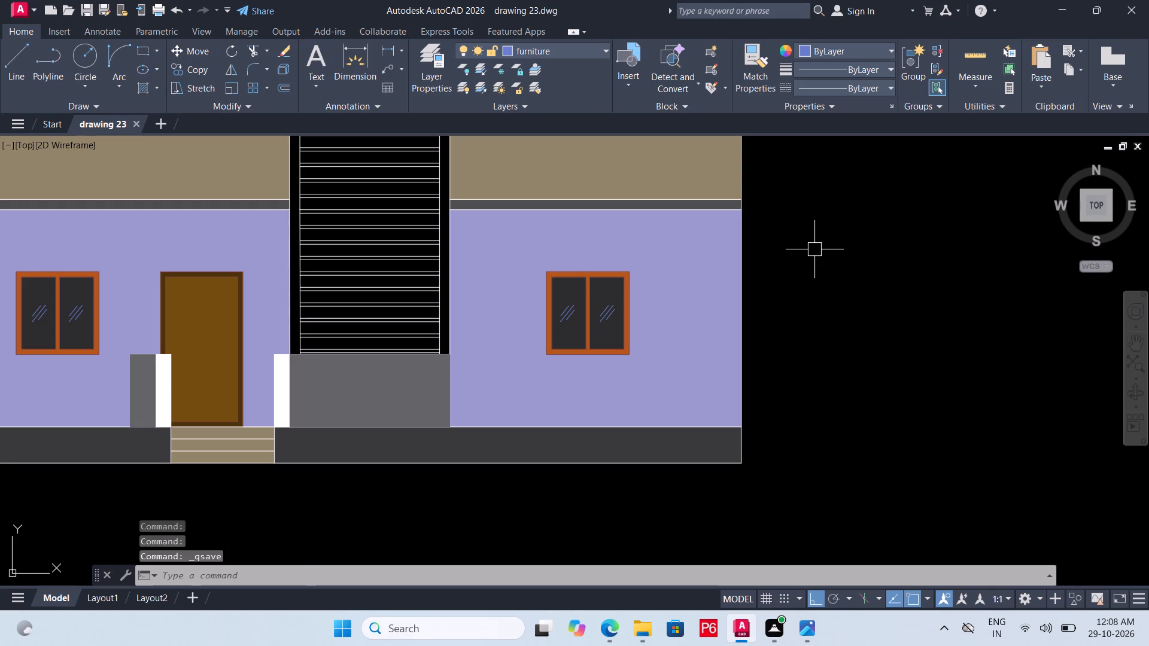
Hatch the frame around the central tower's slats with a solid fill in colour 153,155,55.
scroll(831, 335, down, 1)
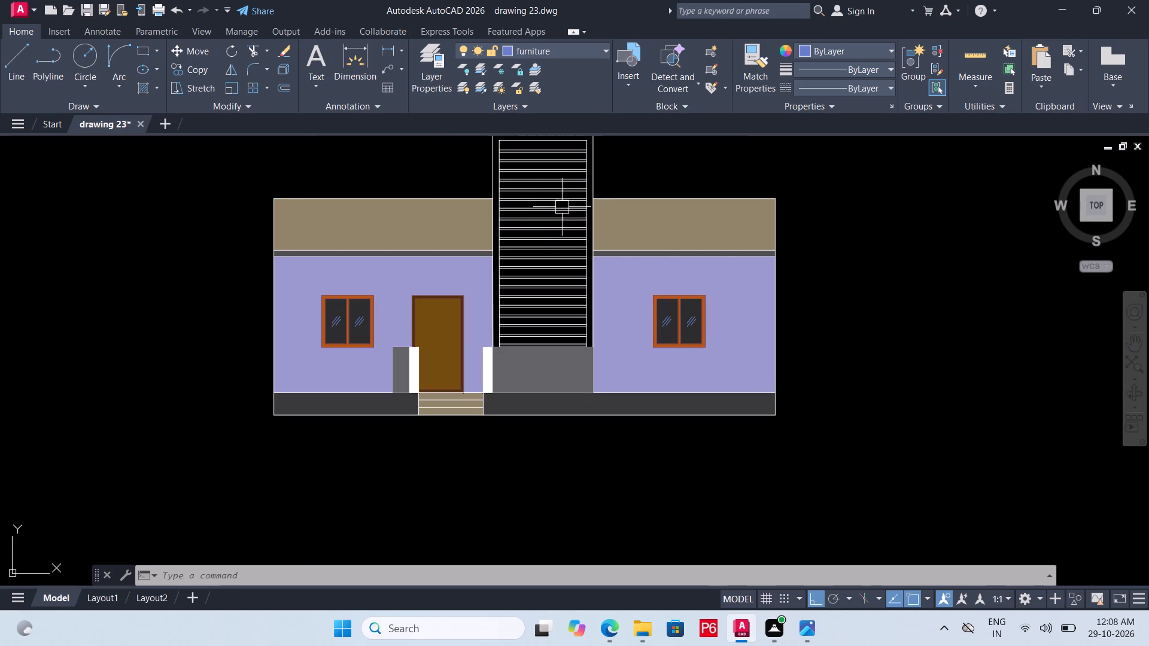
scroll(511, 236, down, 1)
scroll(534, 182, up, 3)
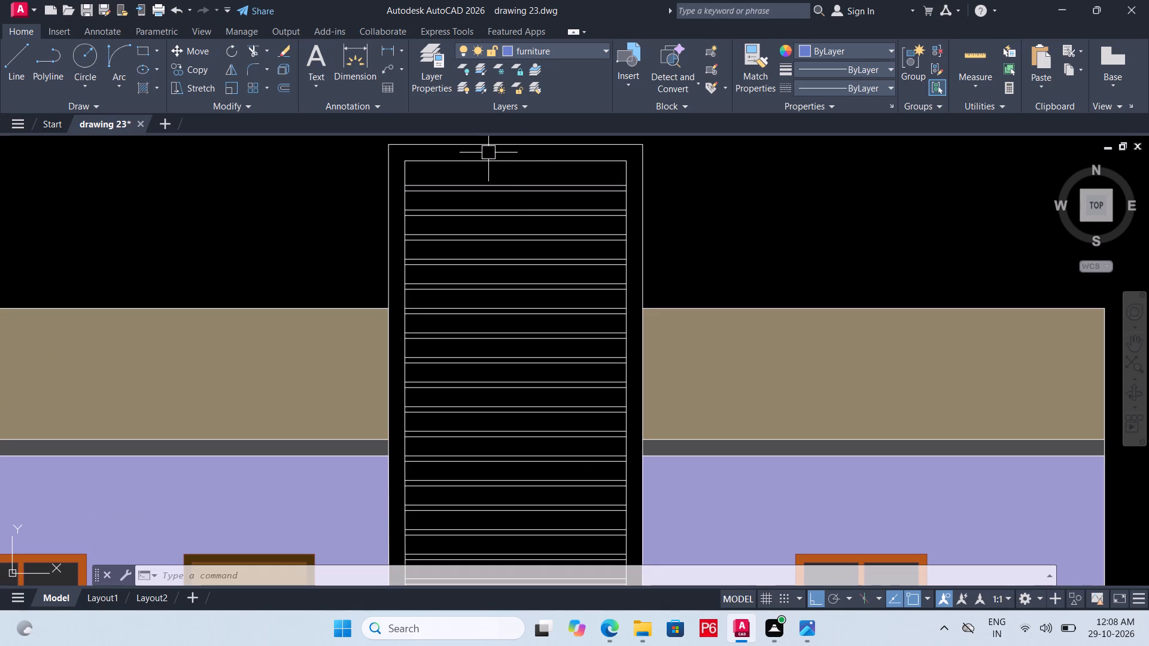
text(H)
key(space)
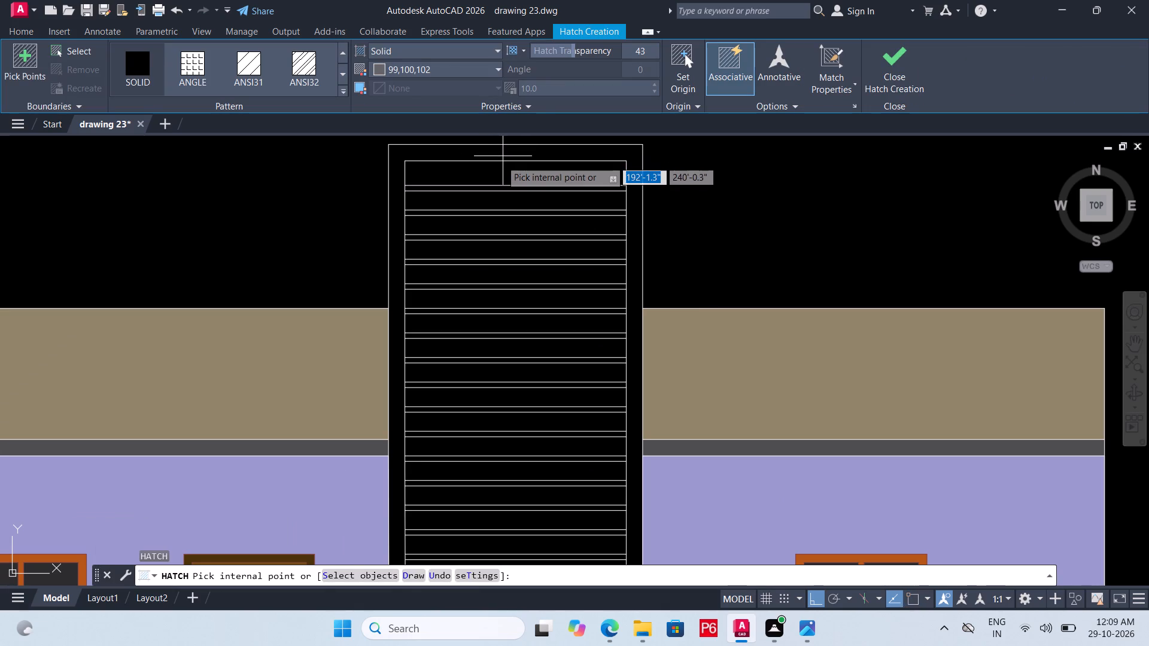
click(424, 69)
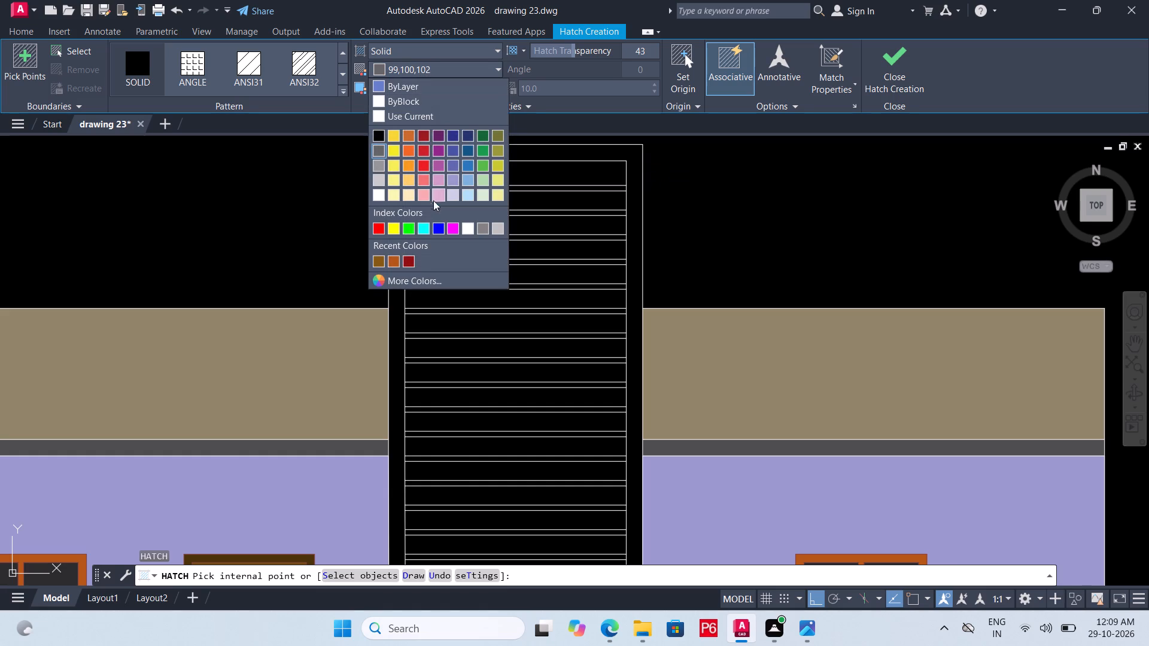
click(499, 153)
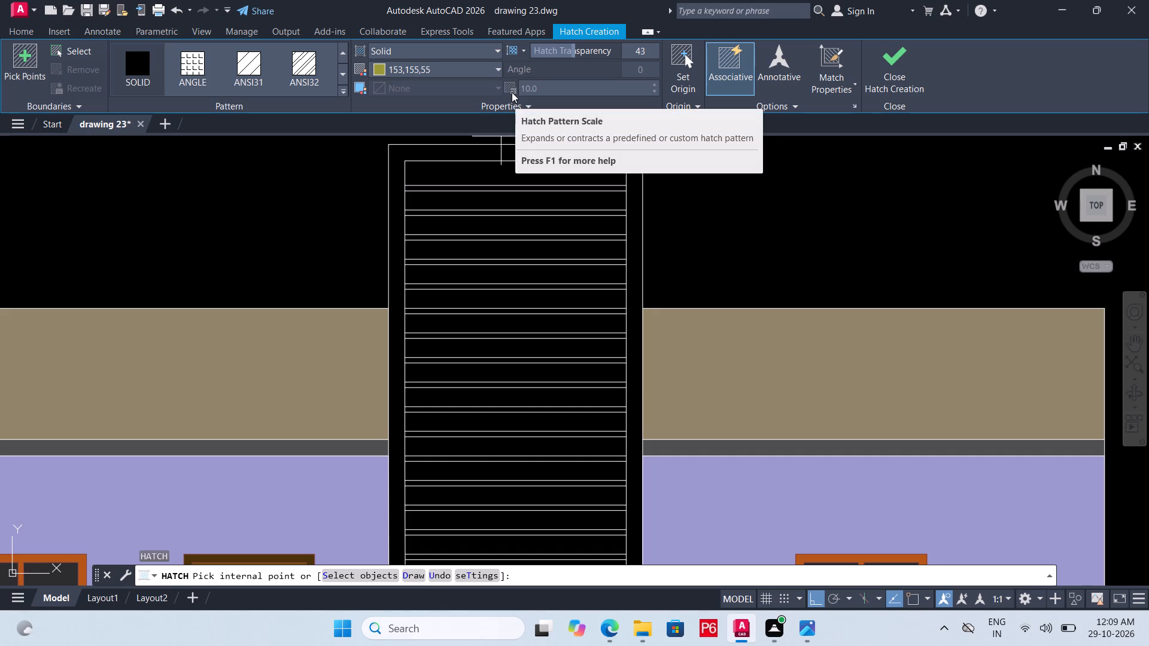
click(513, 153)
scroll(511, 165, down, 2)
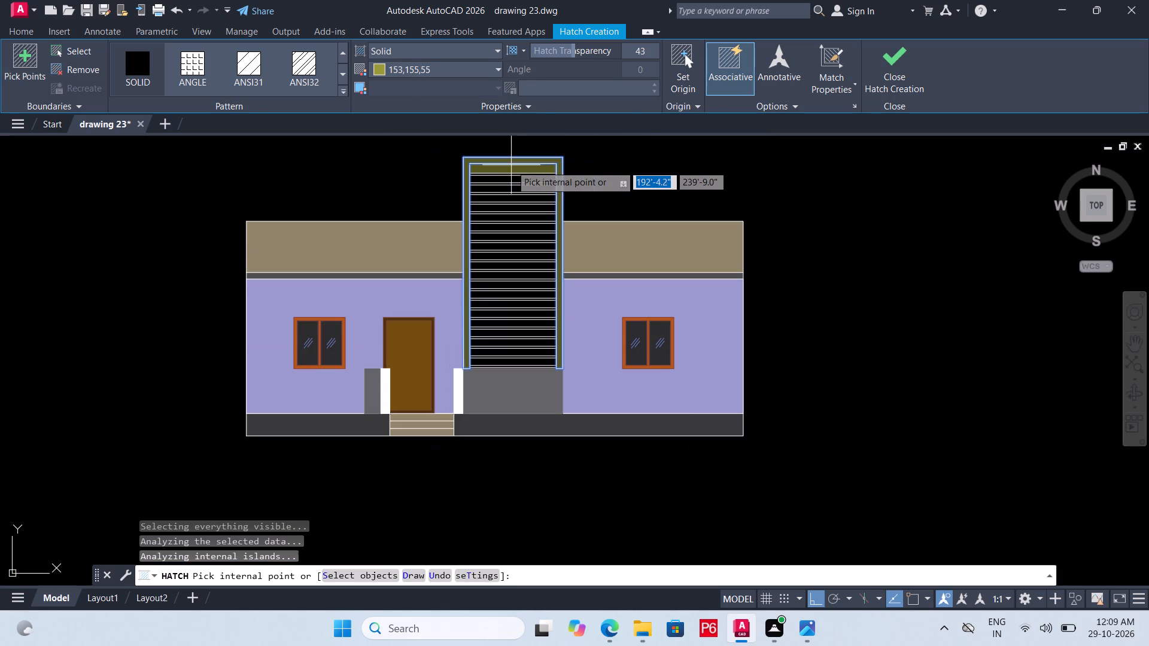
Save the drawing with the tower frame hatched.
key(ctrl+s)
key(ctrl+s)
key(ctrl+s)
key(ctrl+s)
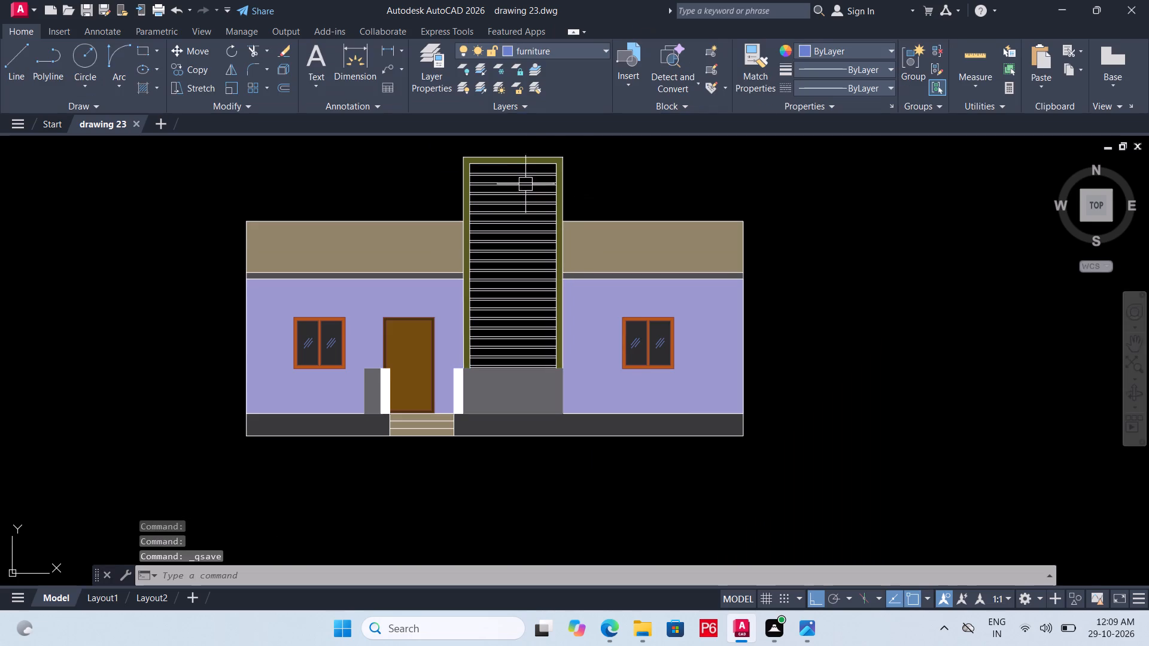
key(ctrl+s)
key(ctrl+s)
key(ctrl+s)
Hatch the top six panels between the tower's slats with a solid fill in colour 69,84,165.
ctrl+scroll(510, 168, up, 3)
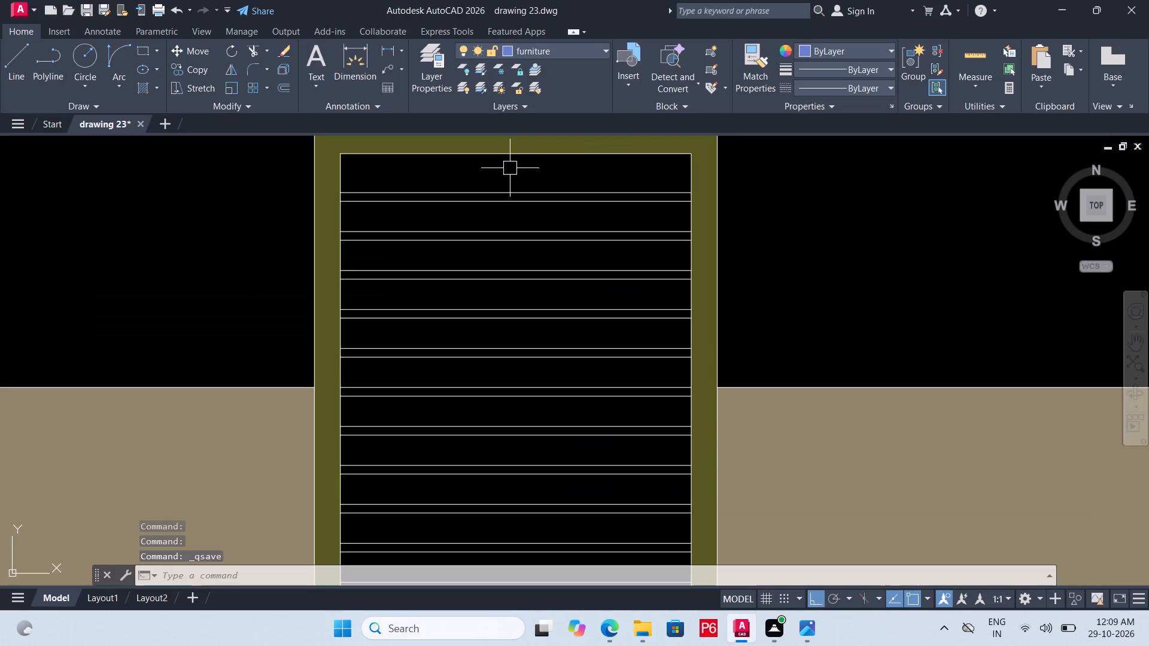
text(H)
key(space)
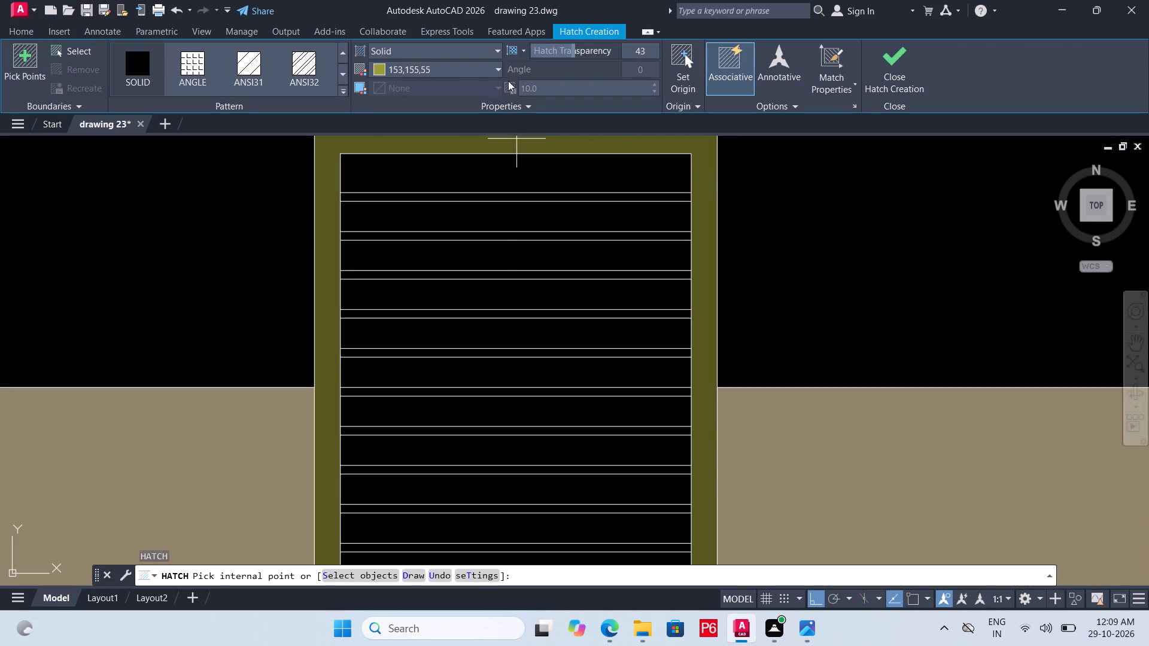
click(461, 72)
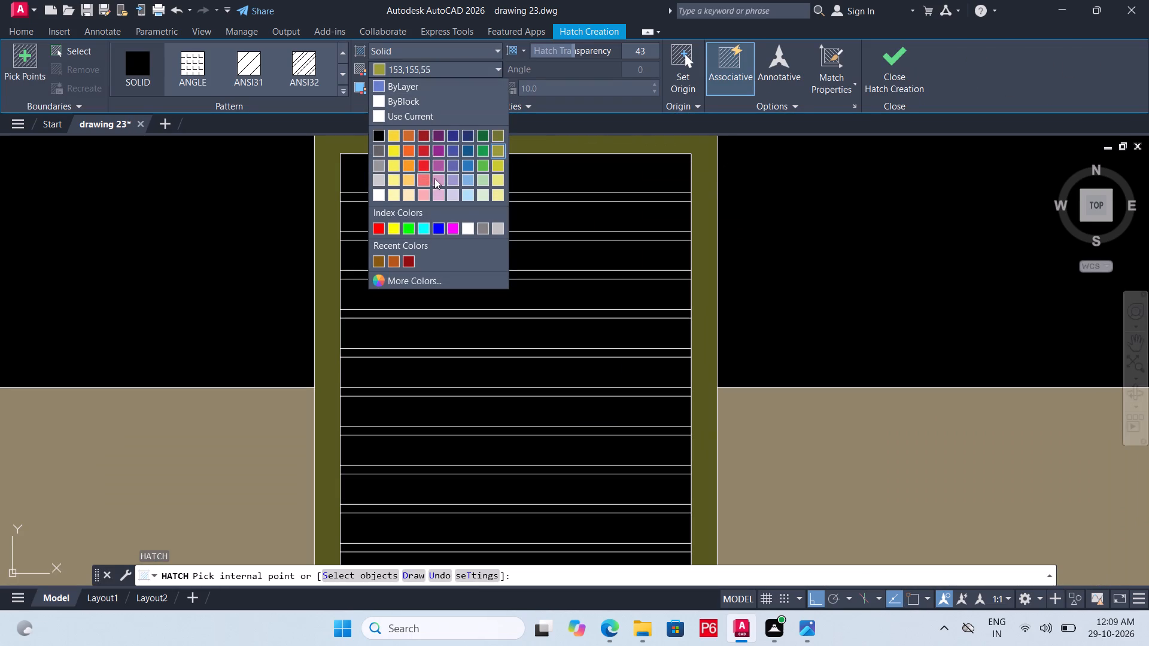
click(452, 150)
click(501, 176)
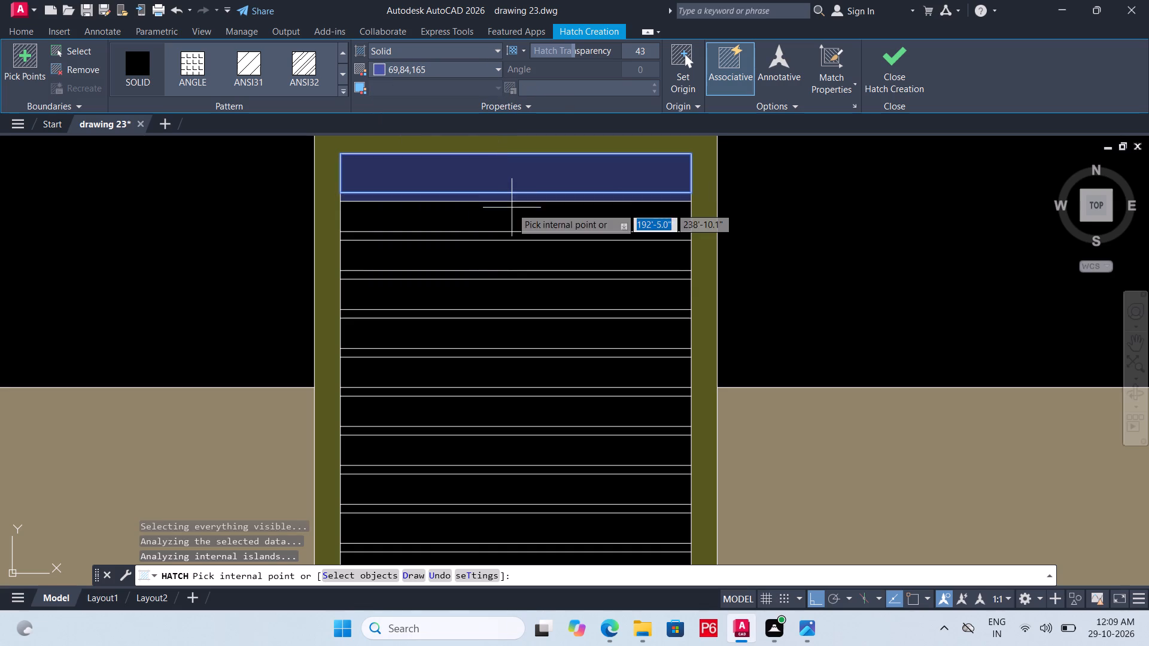
click(512, 208)
click(518, 257)
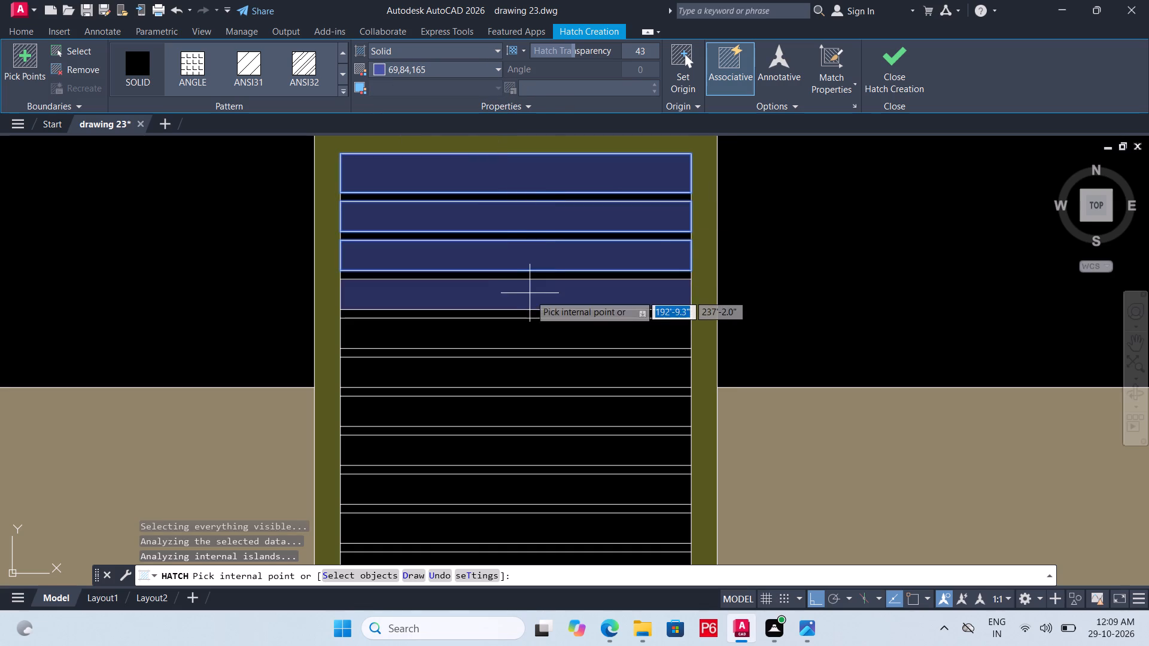
click(530, 295)
scroll(452, 182, down, 1)
scroll(500, 272, up, 2)
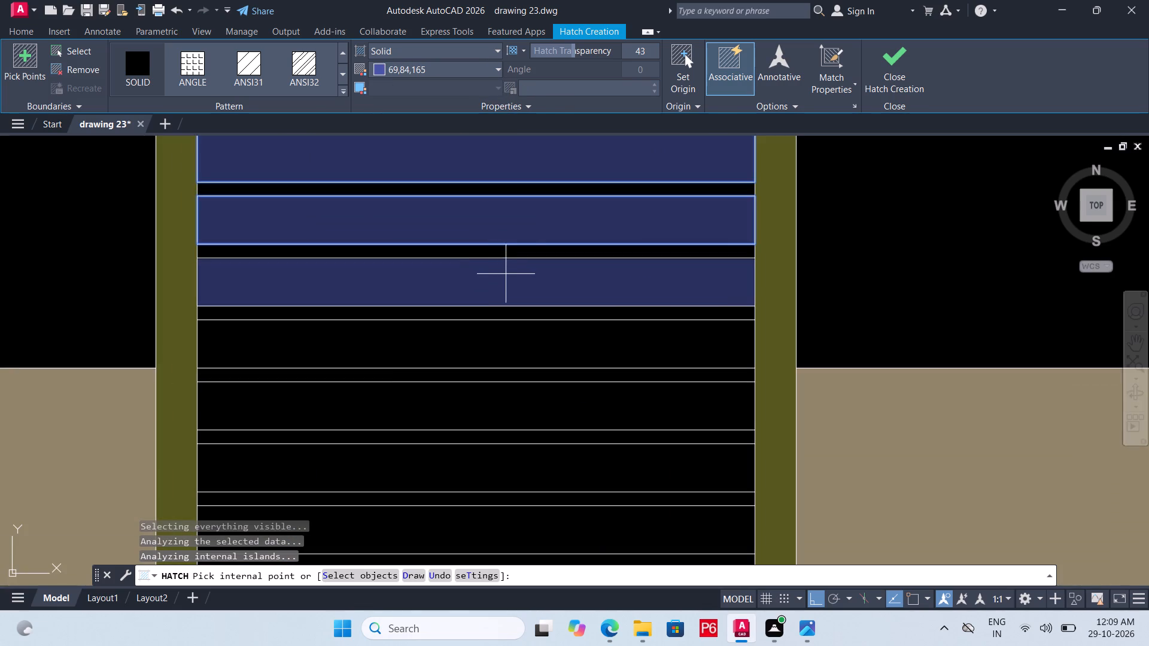
click(506, 274)
click(522, 344)
Add the next ten panels down the central tower to the solid hatch in colour 69,84,165.
scroll(434, 233, down, 2)
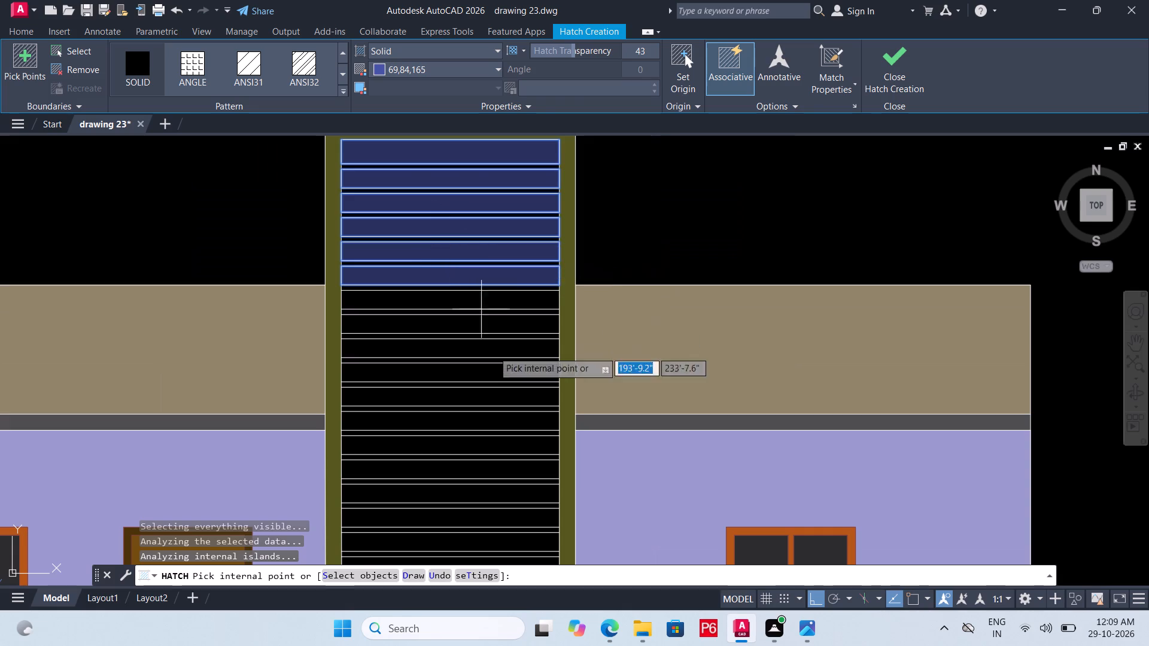
scroll(499, 373, up, 2)
click(510, 206)
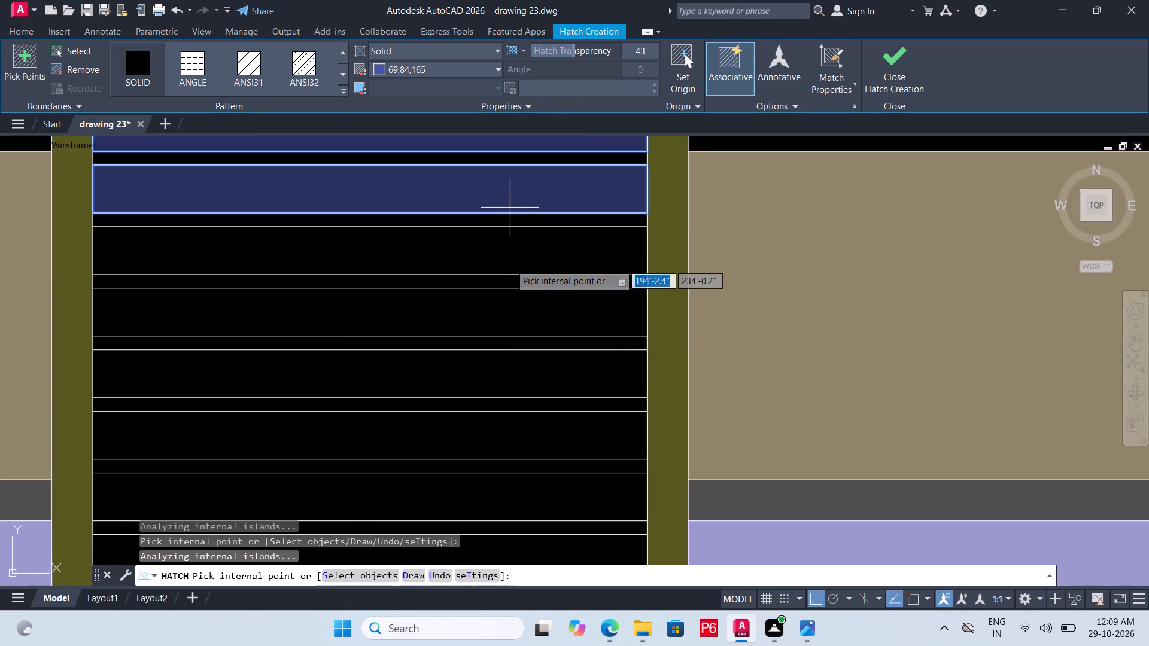
click(510, 266)
click(521, 323)
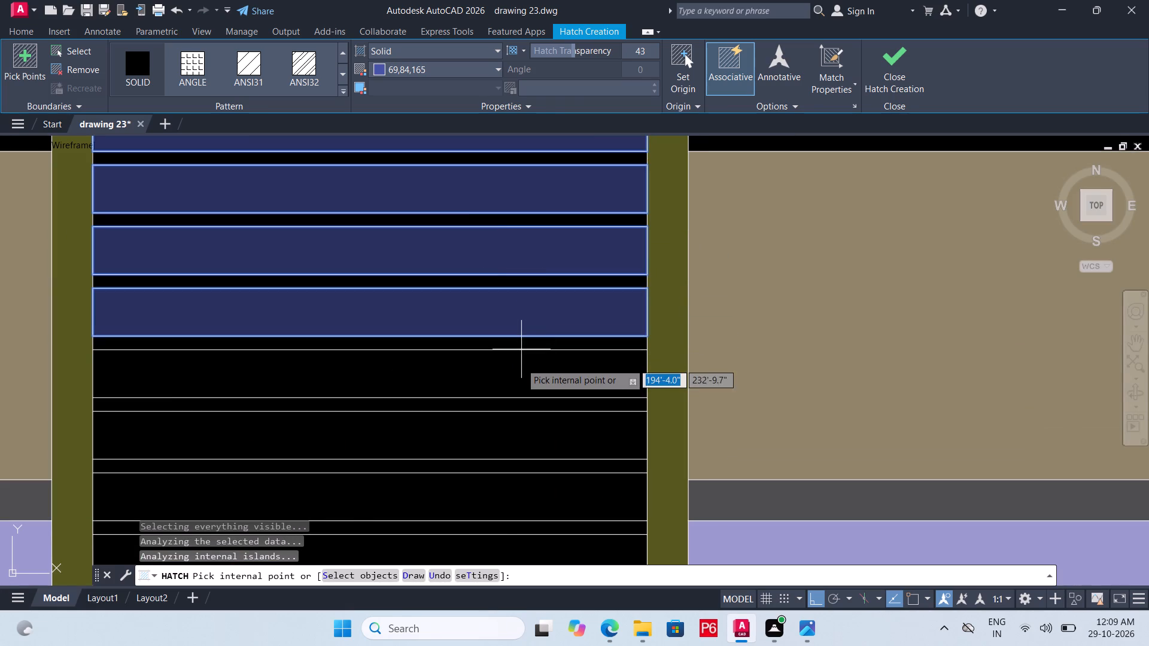
click(521, 368)
scroll(492, 272, down, 3)
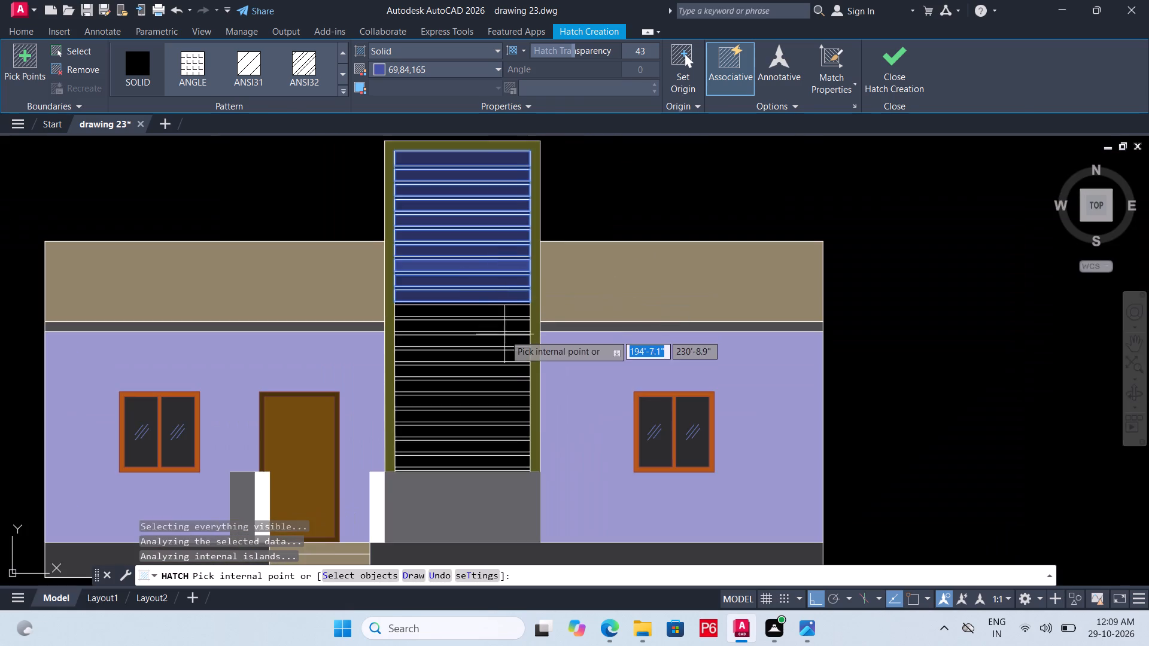
scroll(504, 334, up, 2)
click(539, 271)
click(534, 315)
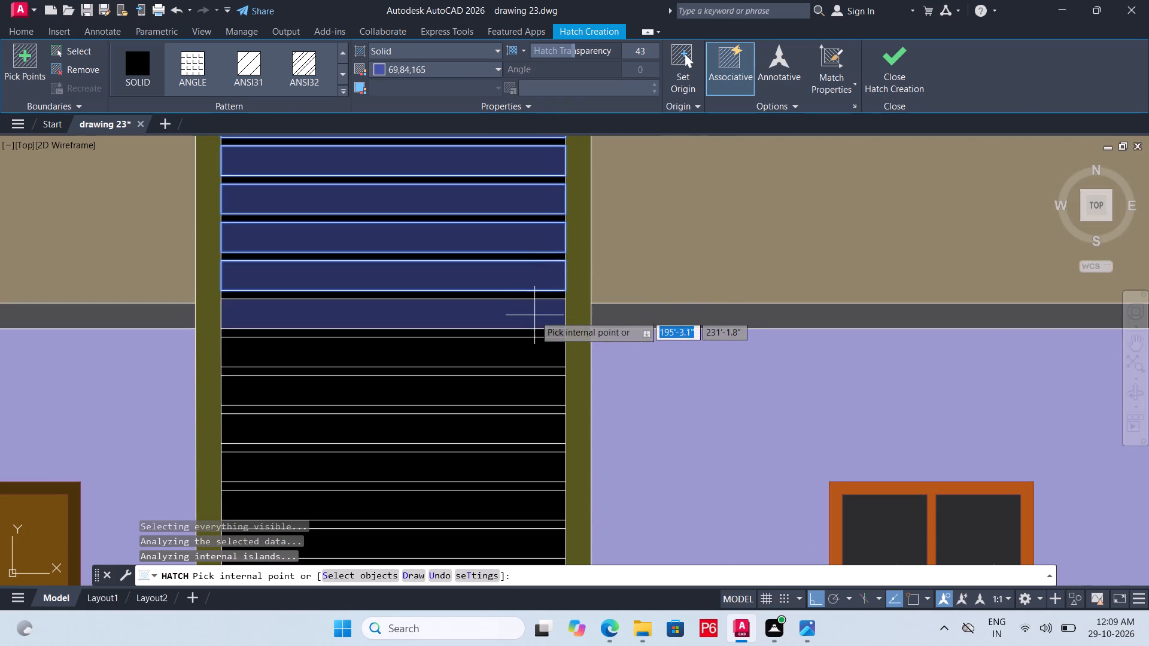
click(533, 355)
click(537, 389)
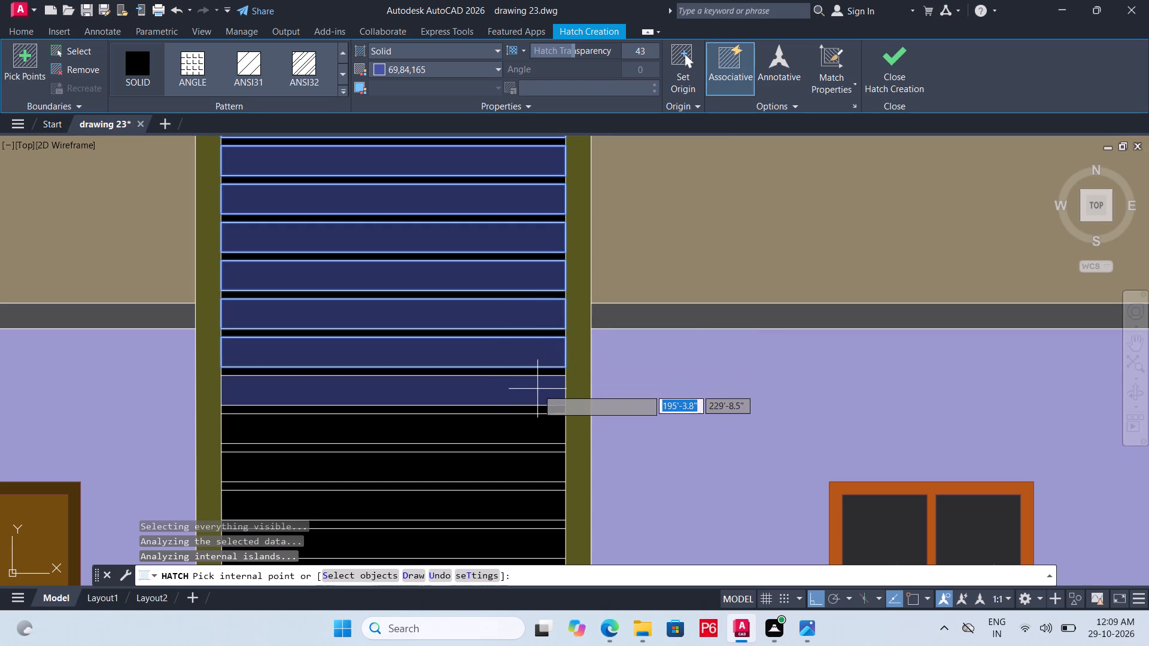
click(522, 432)
click(517, 477)
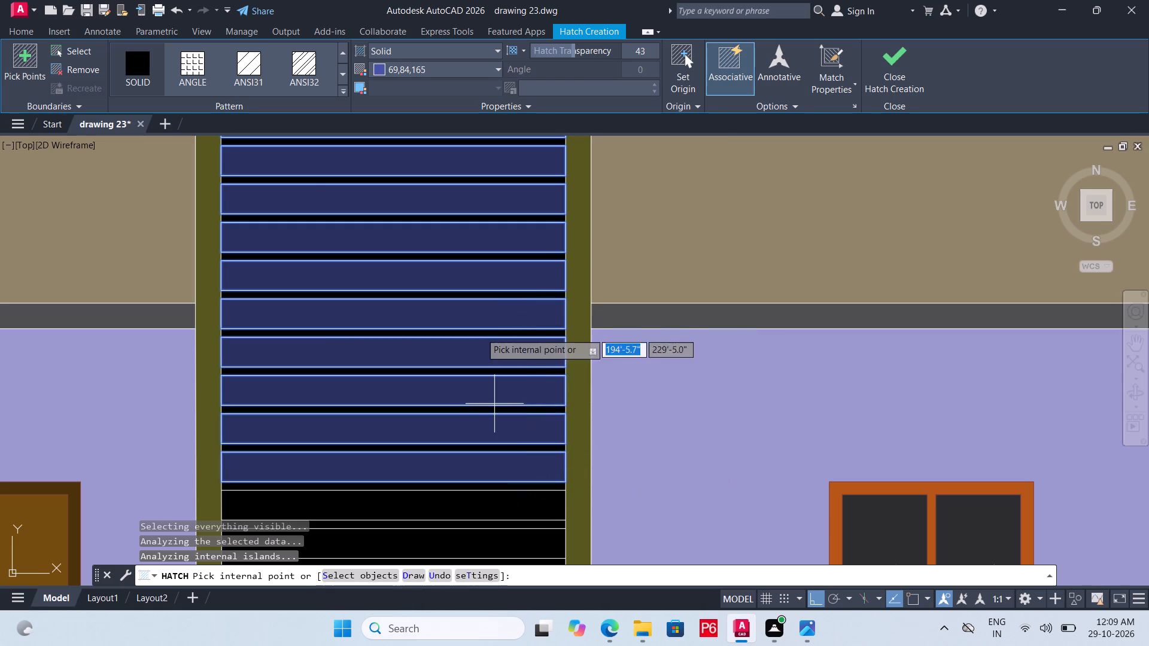
Extend the 69,84,165 solid hatch to the tower's remaining lower panels, including the thin strip directly above the grey base.
scroll(479, 309, down, 1)
scroll(487, 444, up, 2)
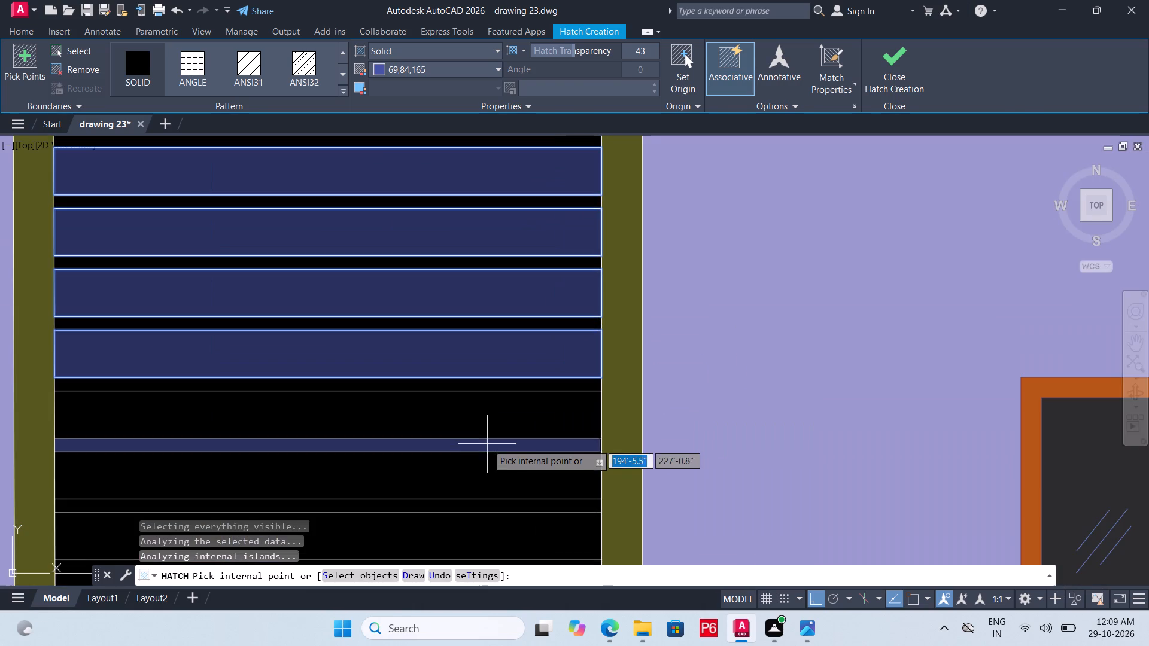
click(533, 421)
drag(524, 489, 524, 481)
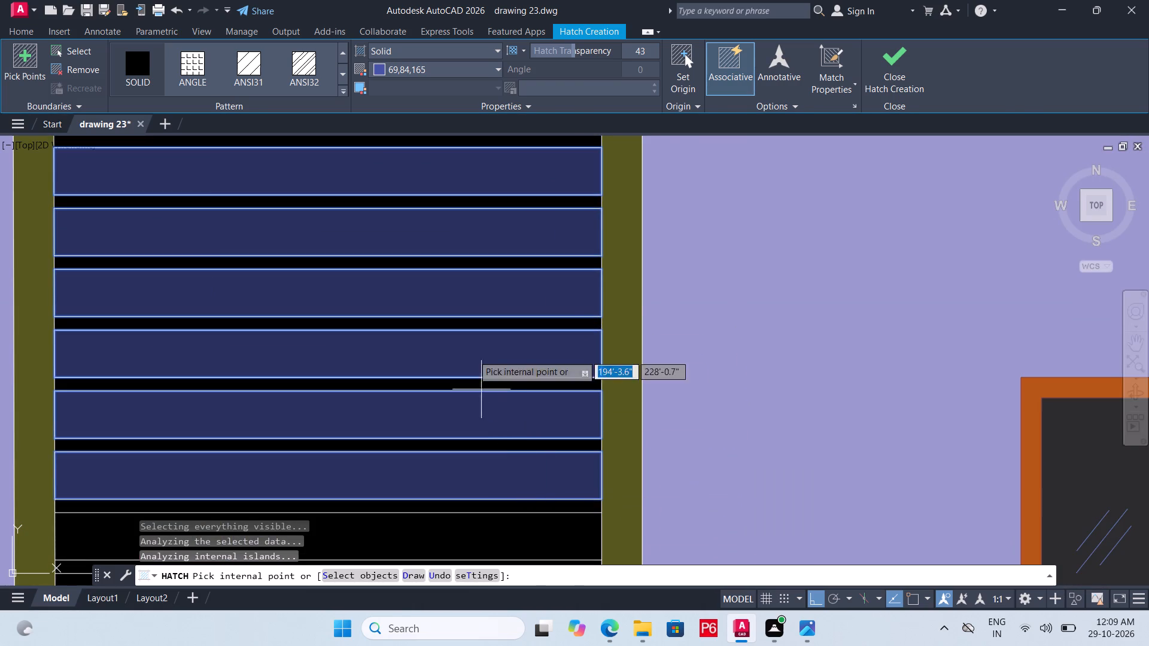
scroll(455, 278, down, 3)
scroll(447, 355, up, 2)
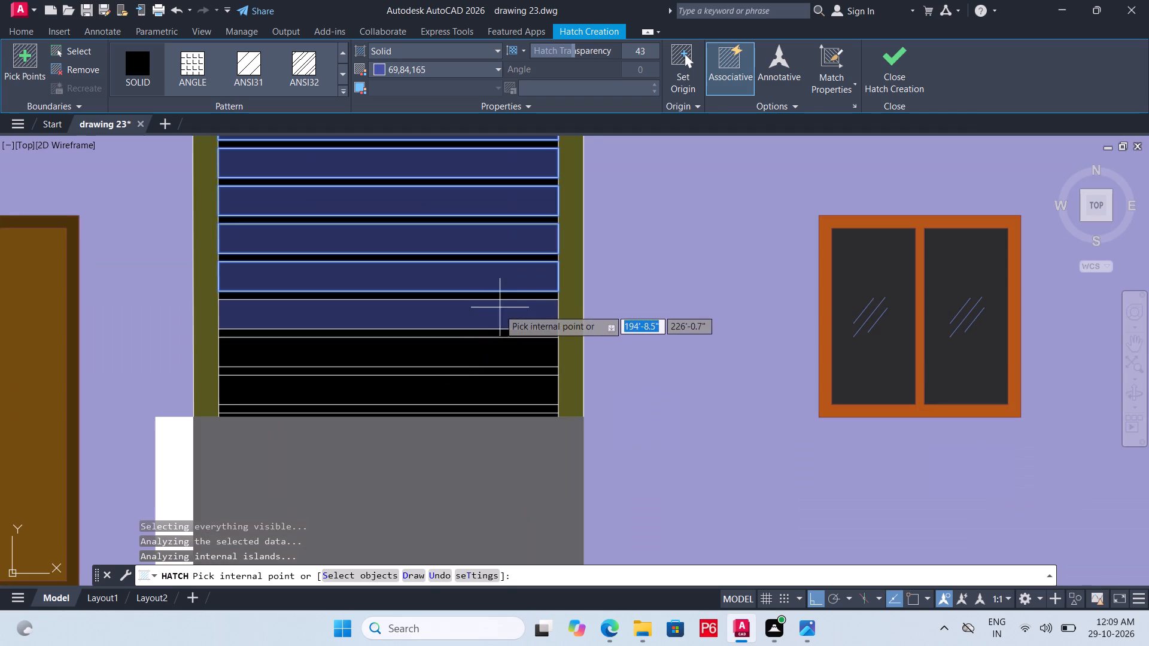
click(498, 316)
click(506, 351)
scroll(506, 382, up, 2)
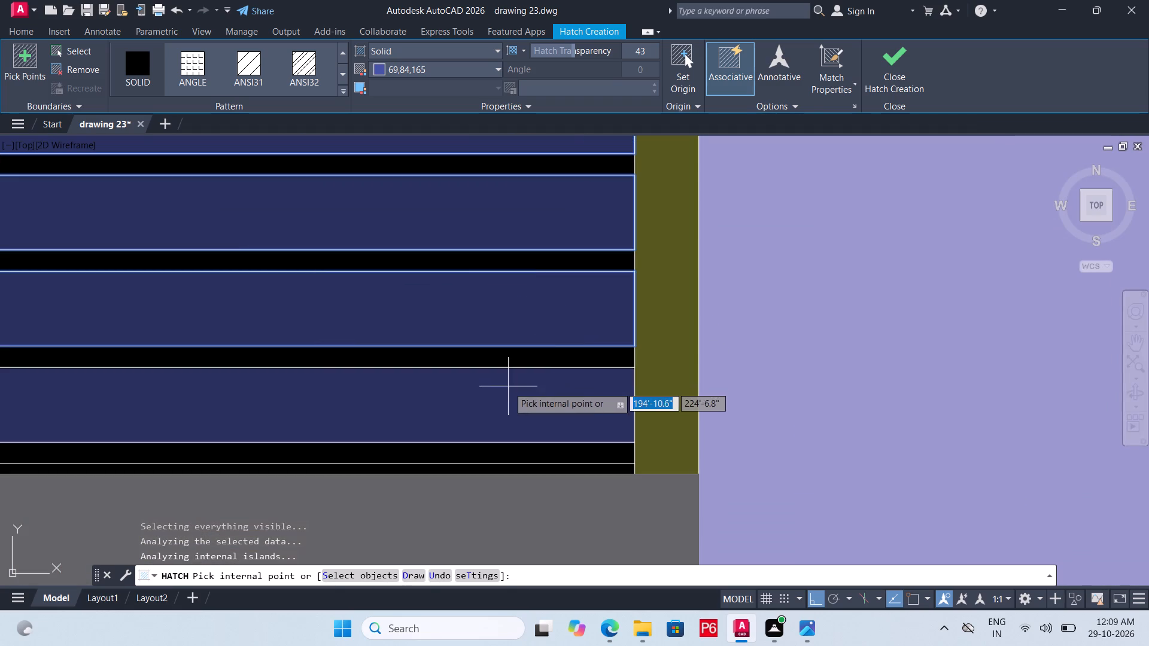
click(508, 386)
scroll(476, 301, down, 1)
scroll(530, 419, up, 2)
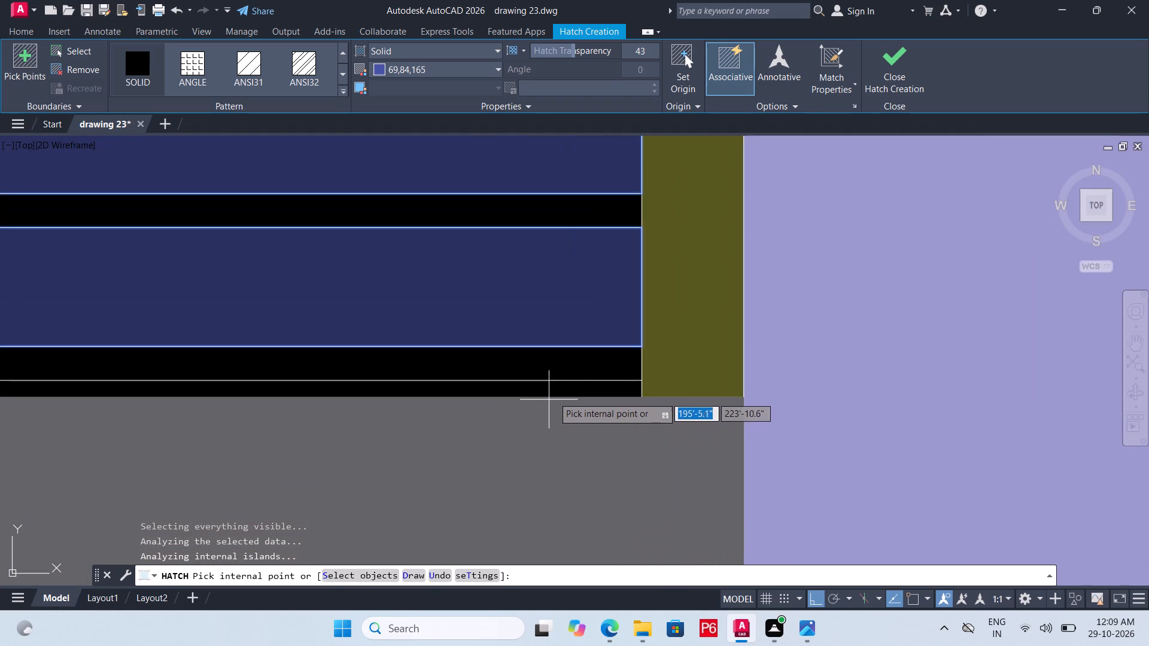
click(557, 391)
scroll(615, 439, down, 3)
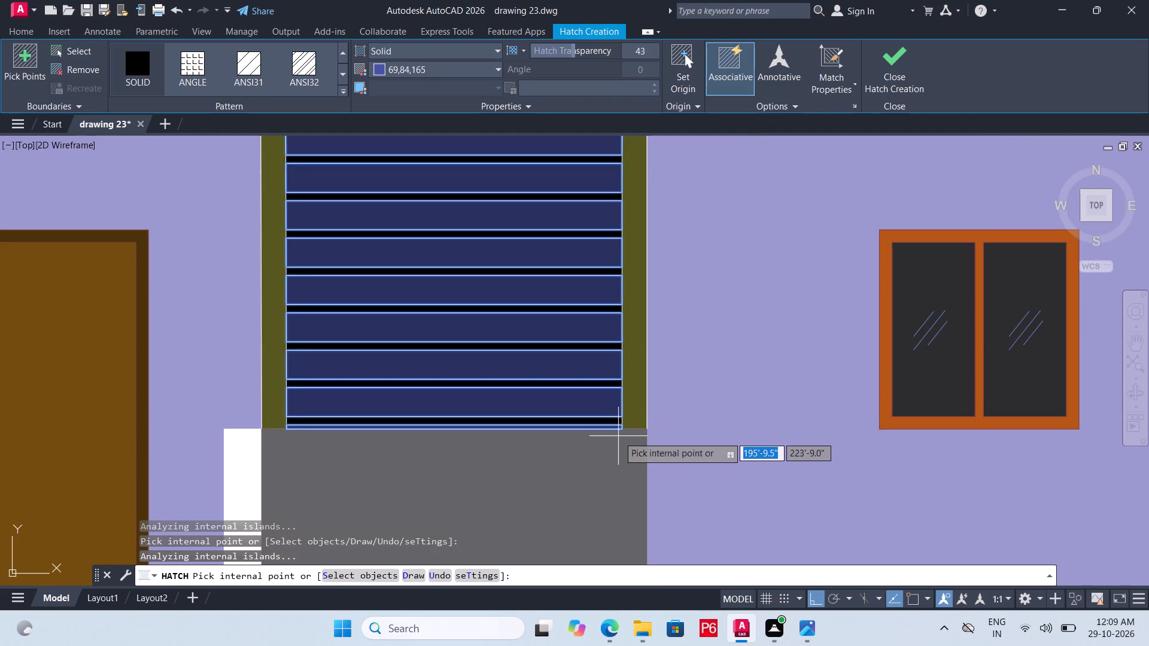
Save the drawing with all of the tower's panels hatched.
key(ctrl+s)
key(ctrl+s)
key(ctrl+s)
key(ctrl+s)
key(ctrl+s)
key(ctrl+s)
key(ctrl+s)
key(ctrl+s)
key(ctrl+s)
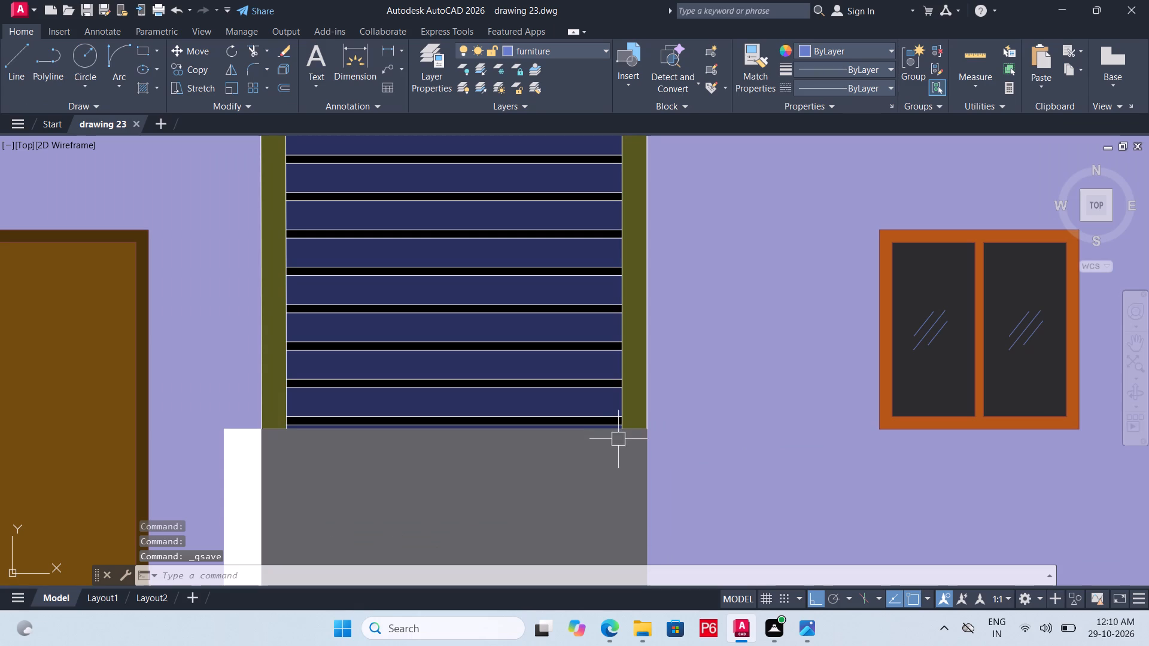
key(ctrl+s)
key(ctrl+s)
key(ctrl+s)
key(ctrl+s)
Hatch the top five narrow slats between the tower's blue panels with a solid fill in colour 0,0,0.
scroll(618, 439, down, 2)
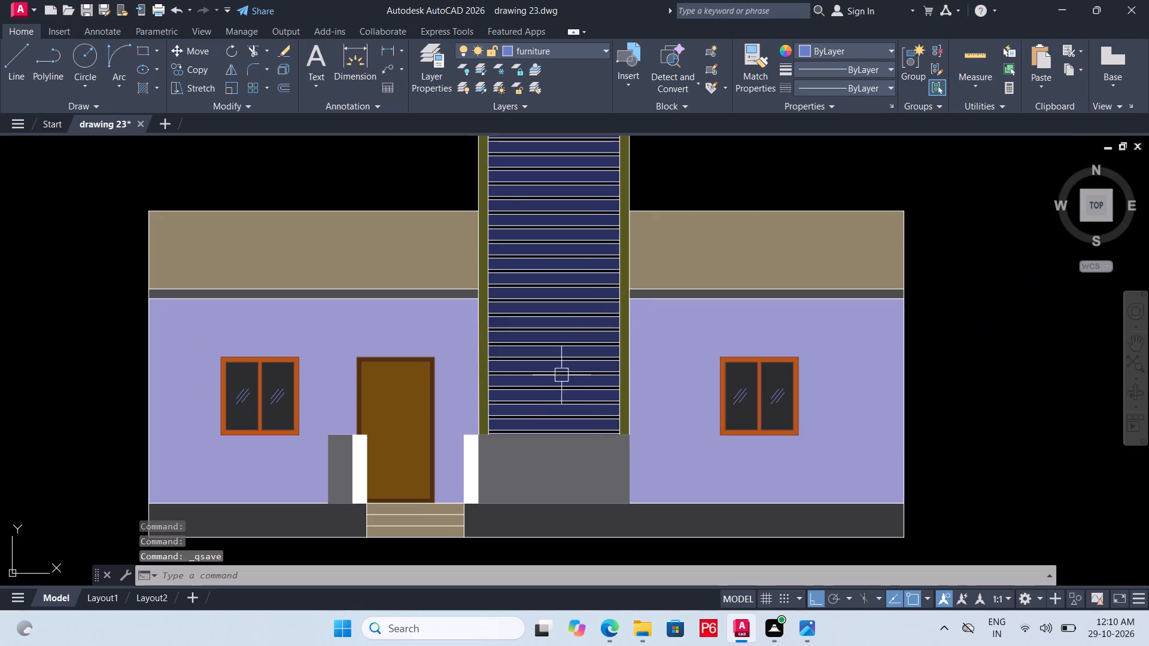
scroll(563, 295, down, 1)
scroll(591, 190, up, 3)
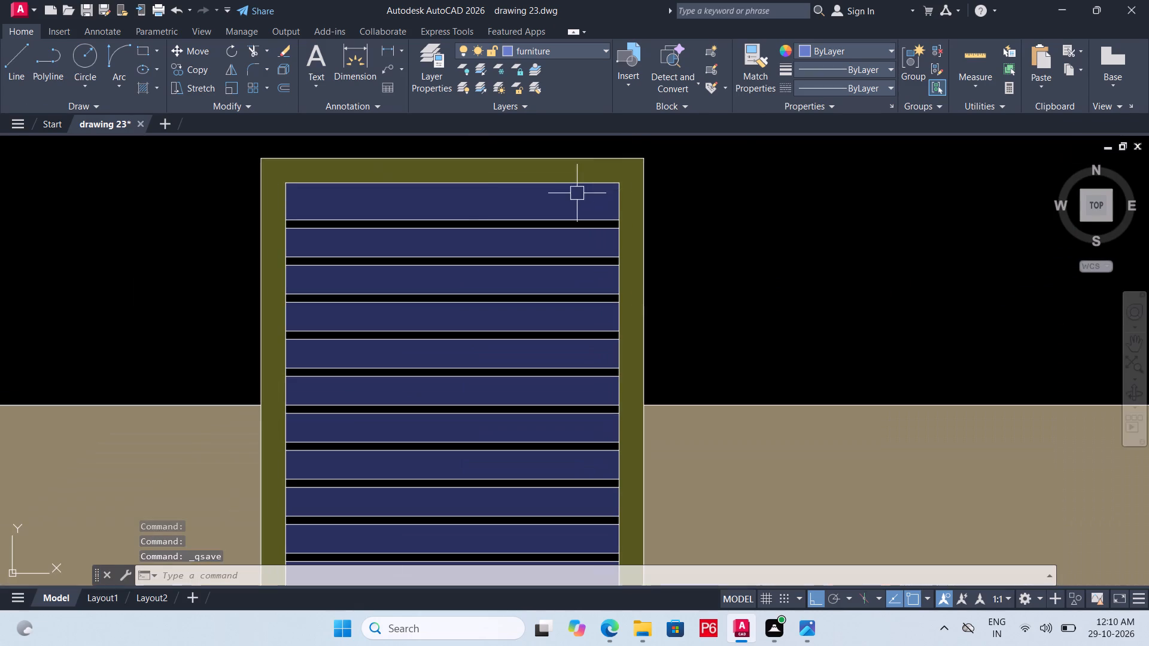
scroll(469, 208, up, 2)
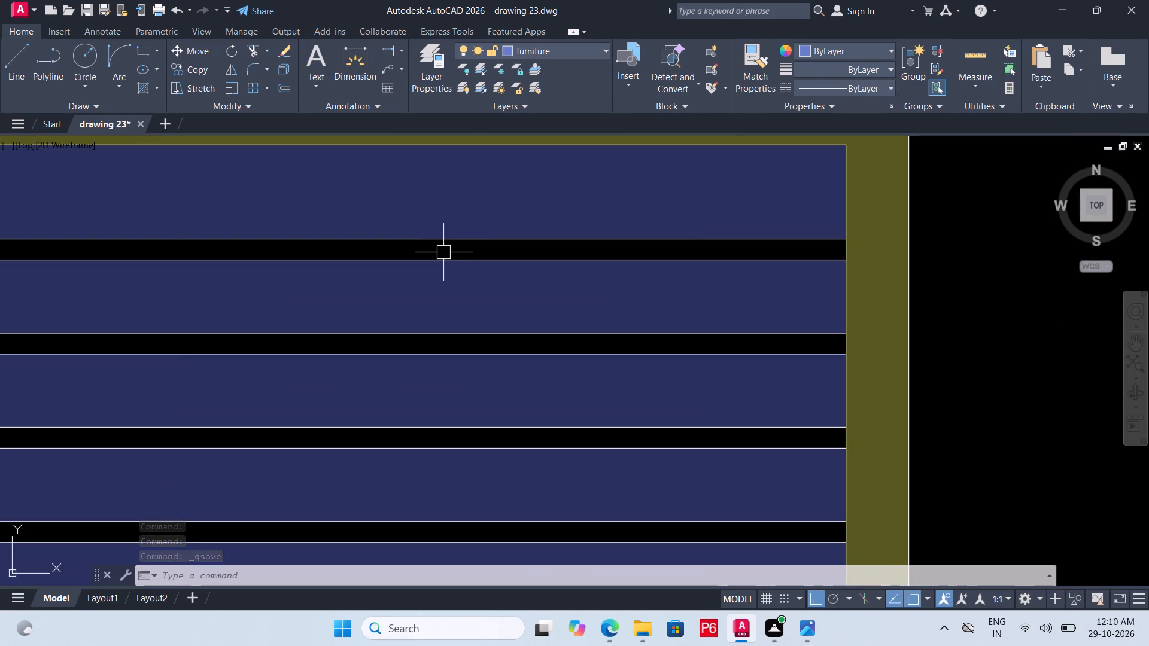
text(H)
key(space)
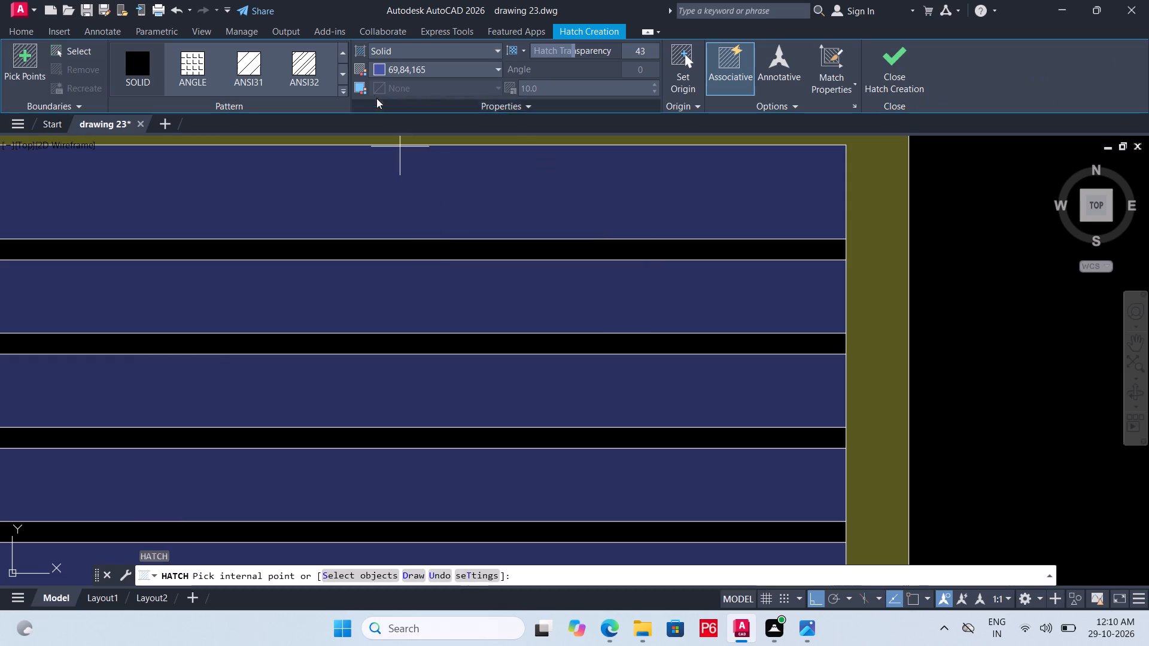
click(408, 68)
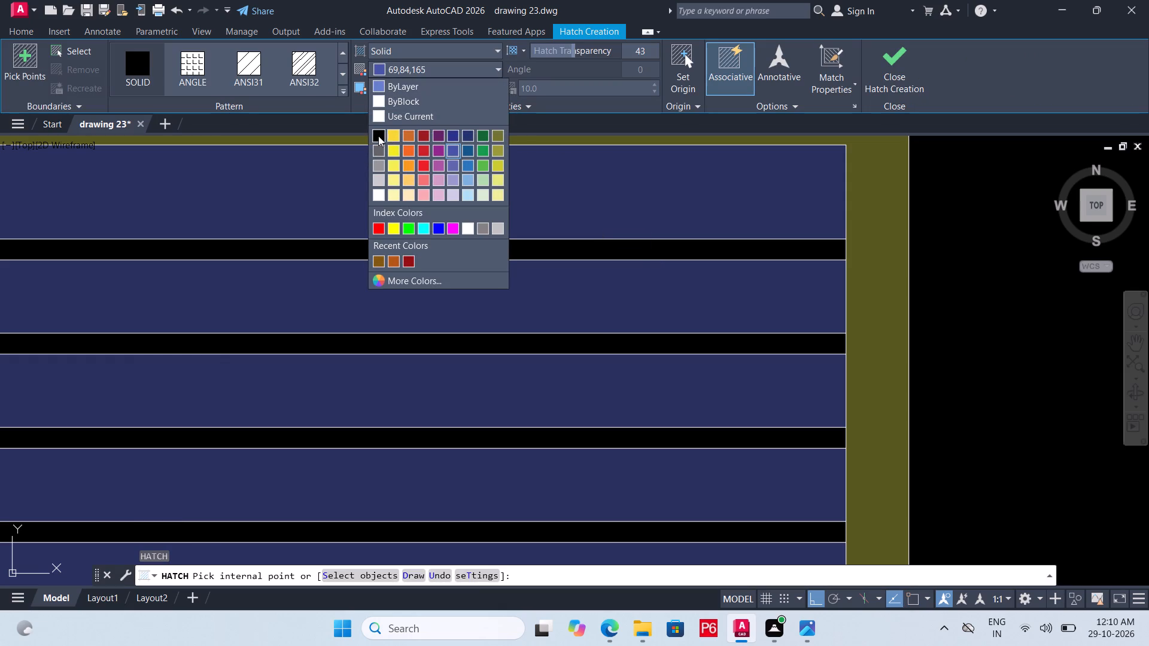
click(378, 136)
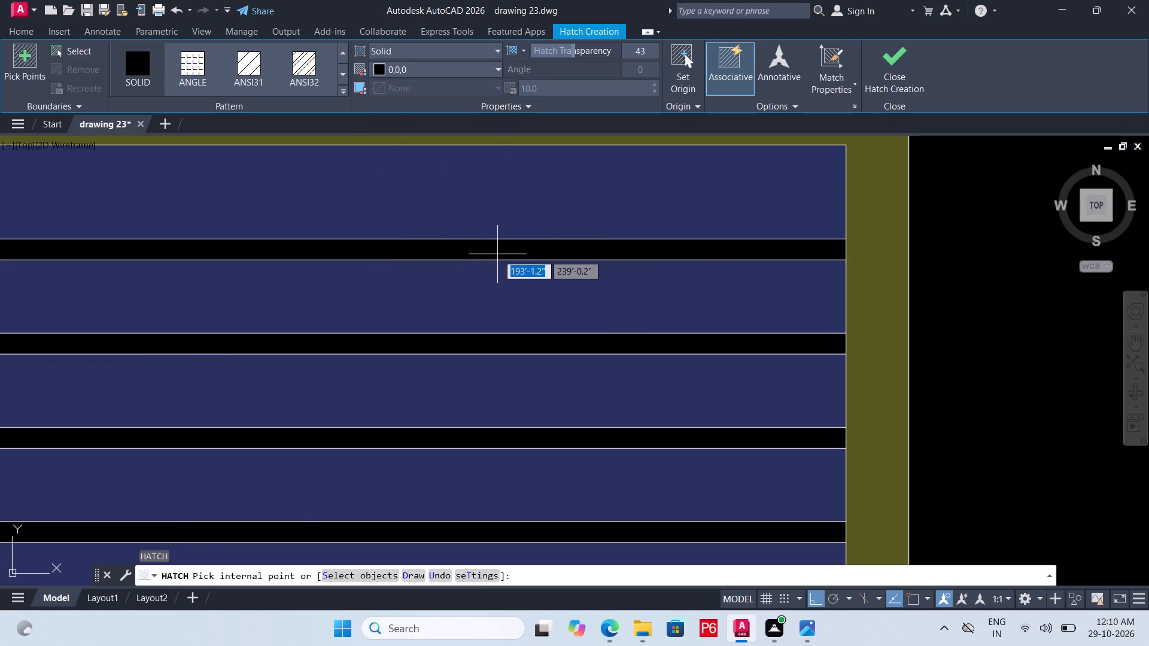
click(497, 254)
scroll(500, 240, down, 2)
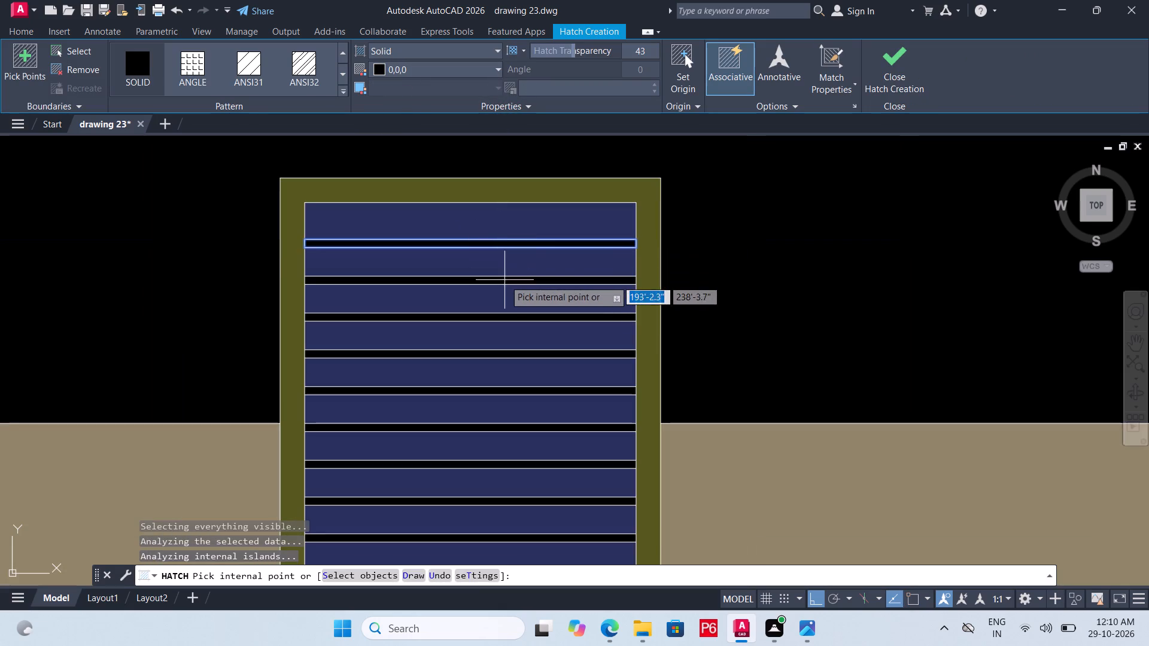
scroll(504, 280, up, 1)
click(510, 281)
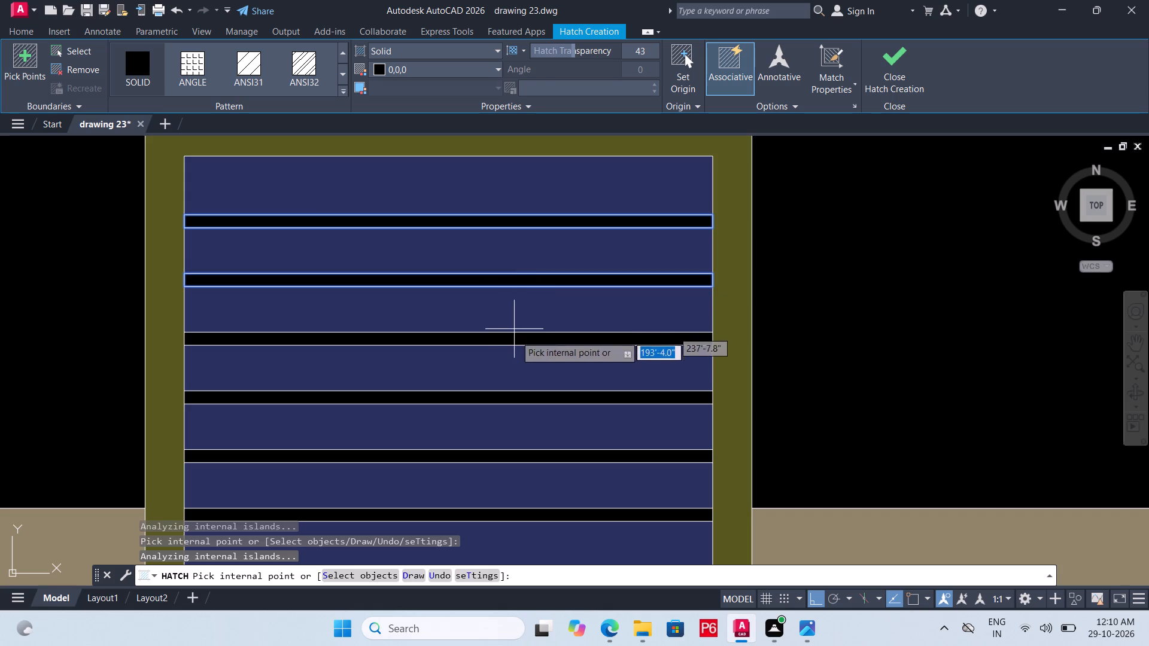
click(518, 343)
scroll(465, 255, down, 1)
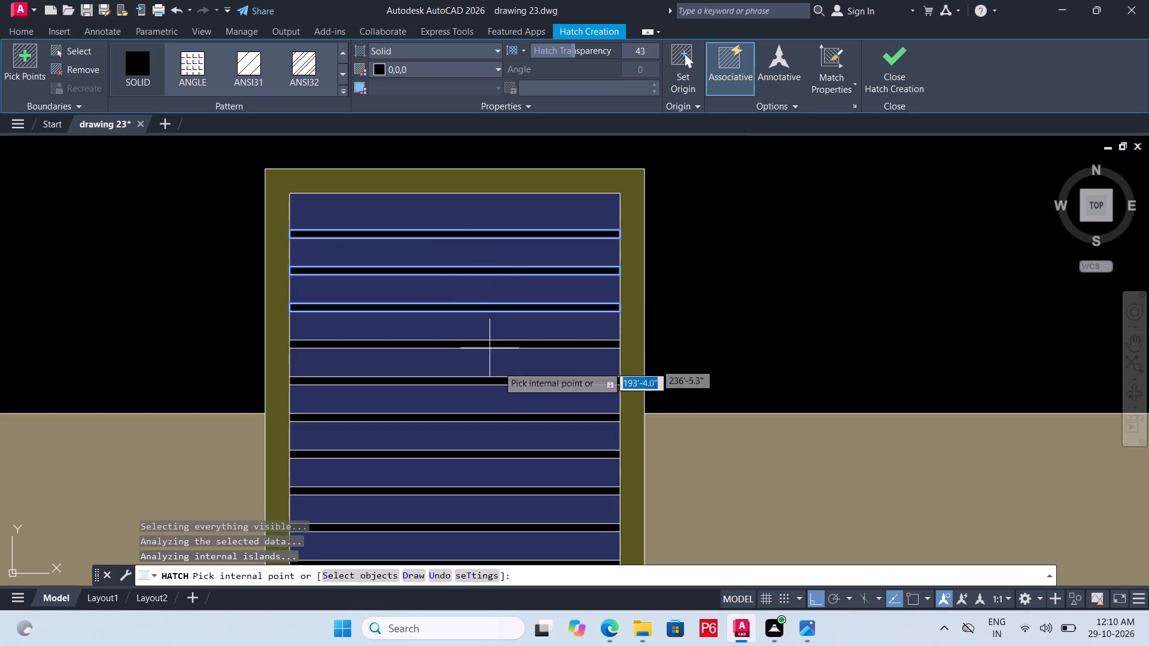
scroll(503, 368, up, 1)
click(529, 335)
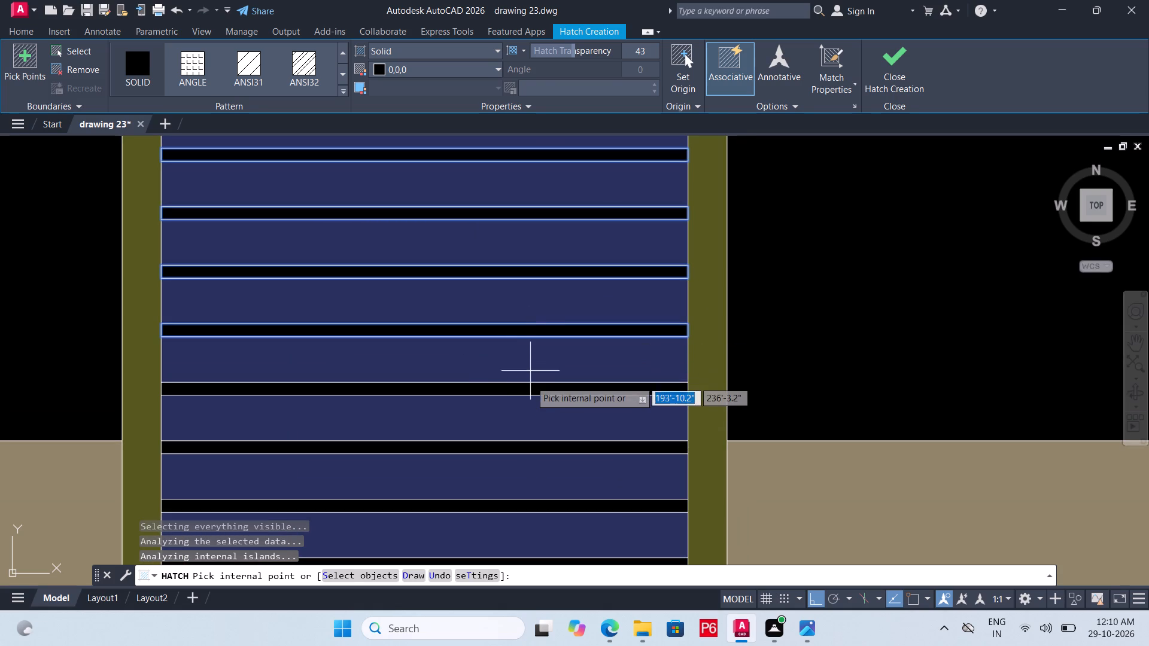
click(530, 389)
Add the next four narrow slats down the central tower to the solid hatch in colour 0,0,0.
scroll(462, 251, down, 3)
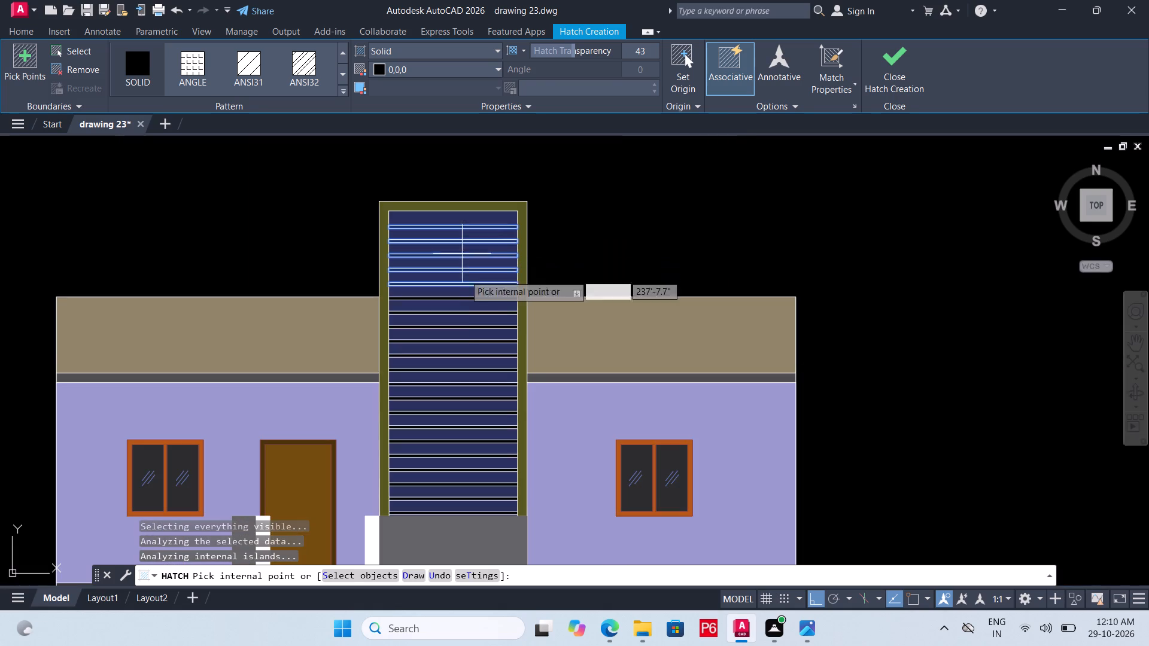
scroll(471, 313, up, 3)
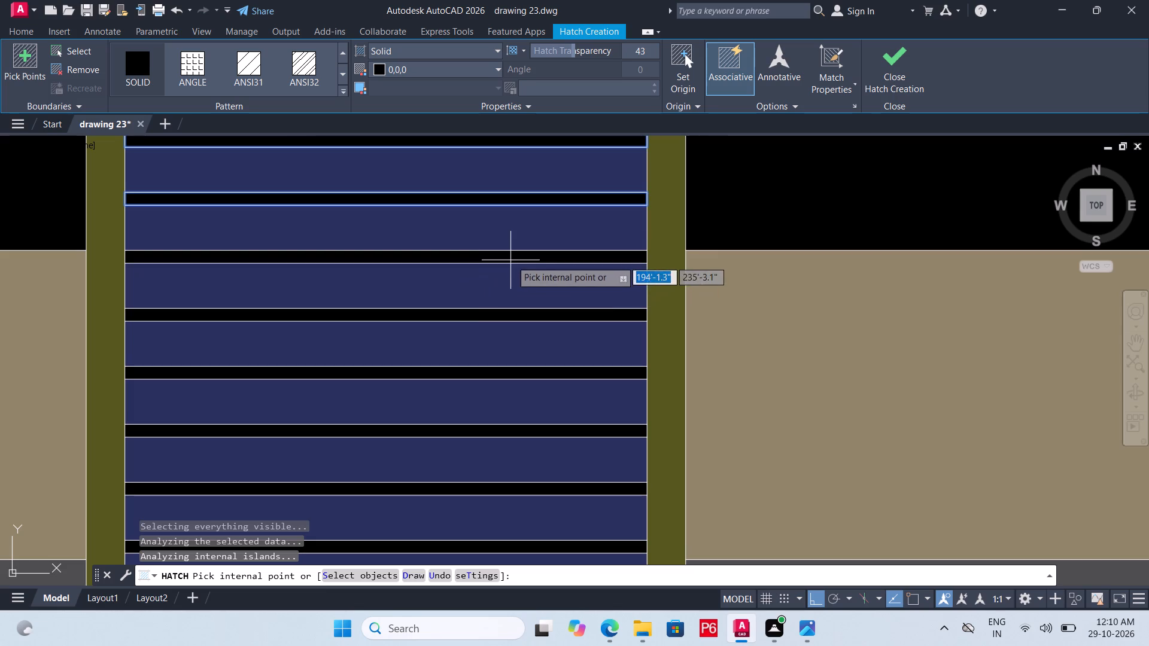
click(515, 258)
click(510, 317)
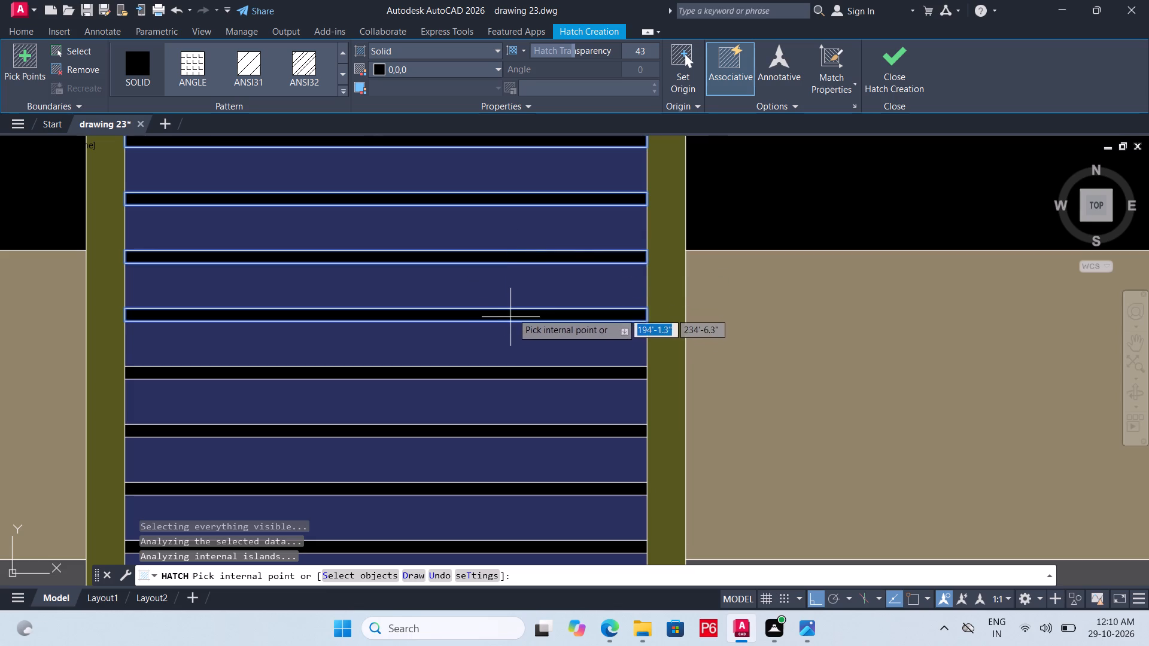
click(527, 373)
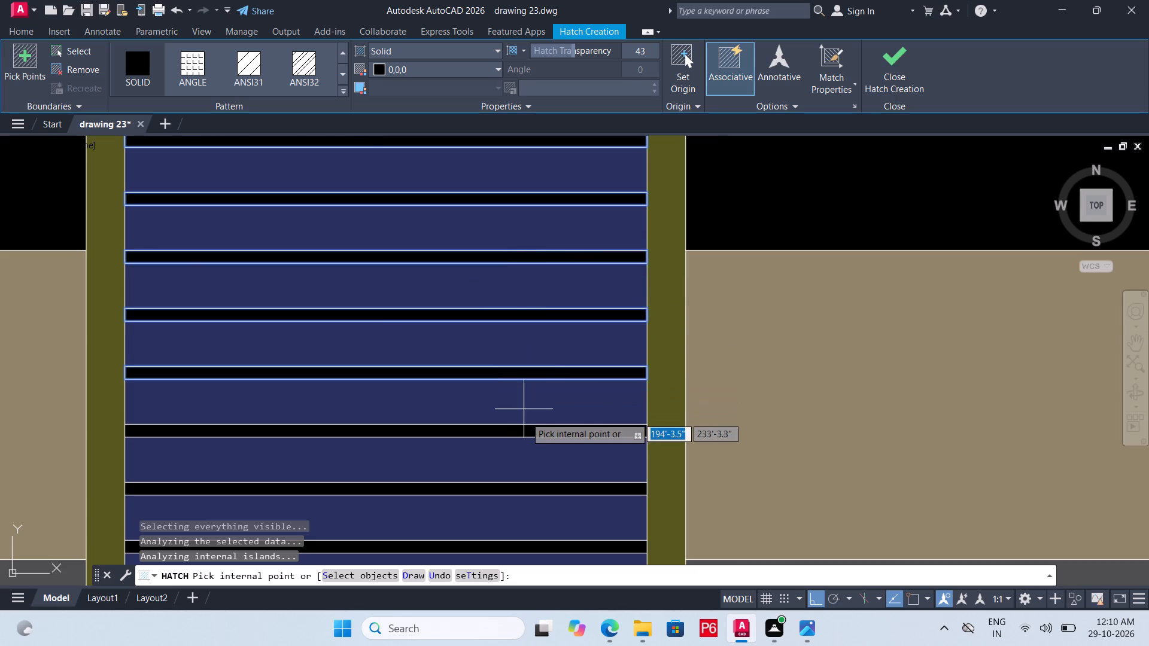
click(528, 430)
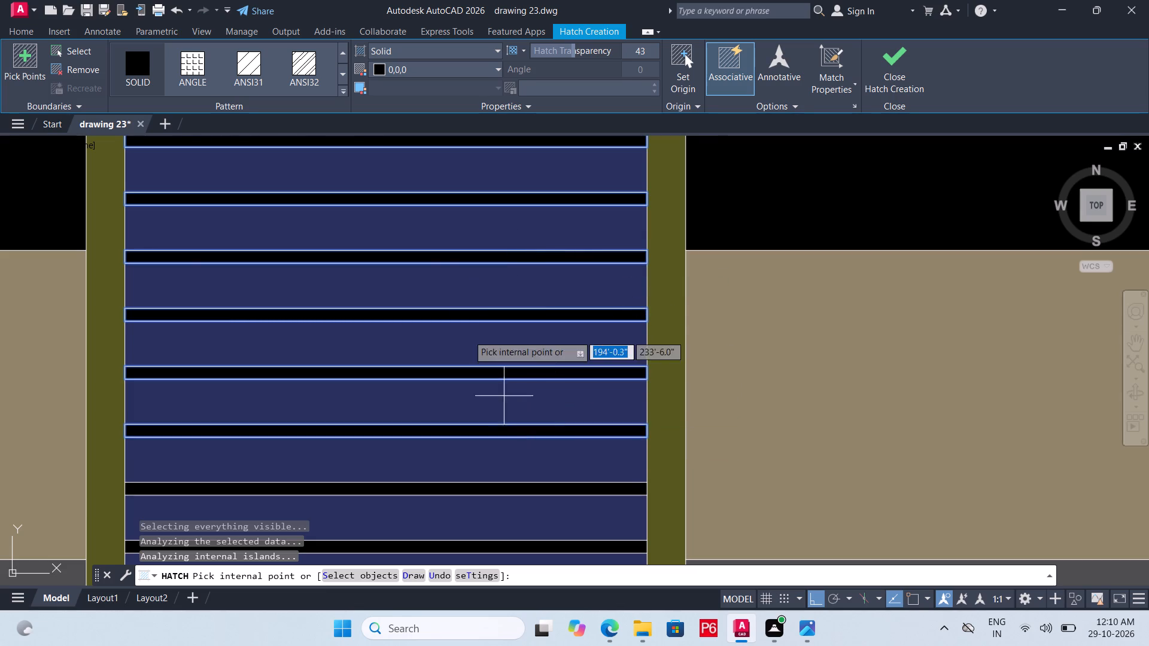
Extend the 0,0,0 solid hatch to the following five narrow slats of the tower, continuing downwards.
scroll(446, 290, down, 2)
scroll(440, 355, down, 1)
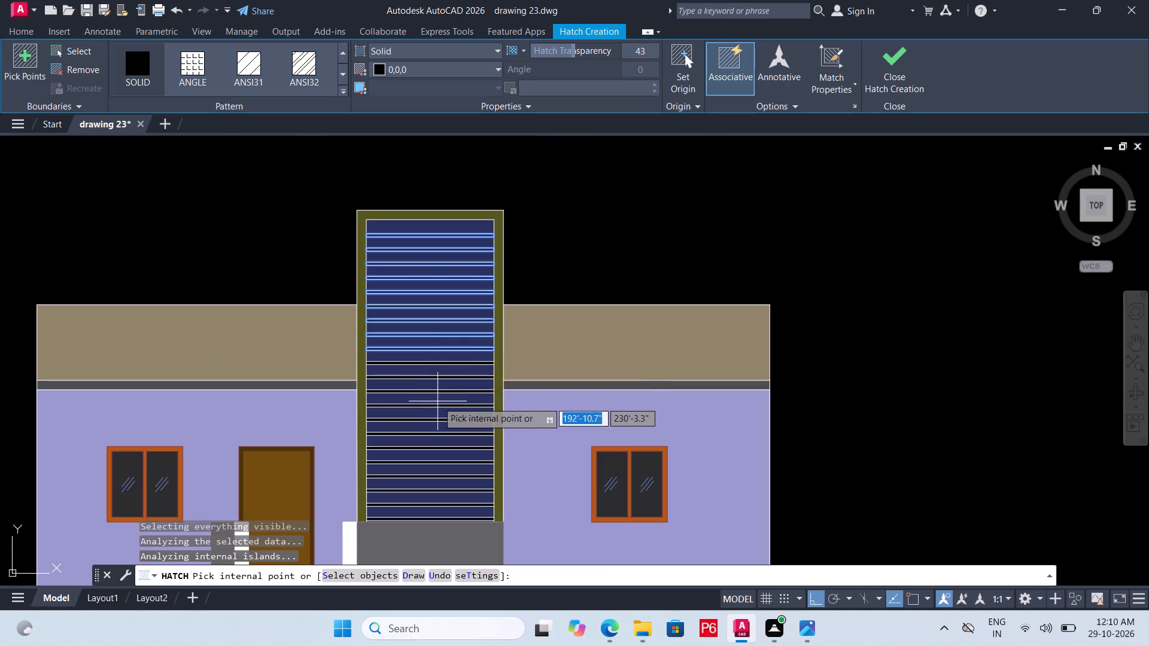
scroll(454, 419, up, 3)
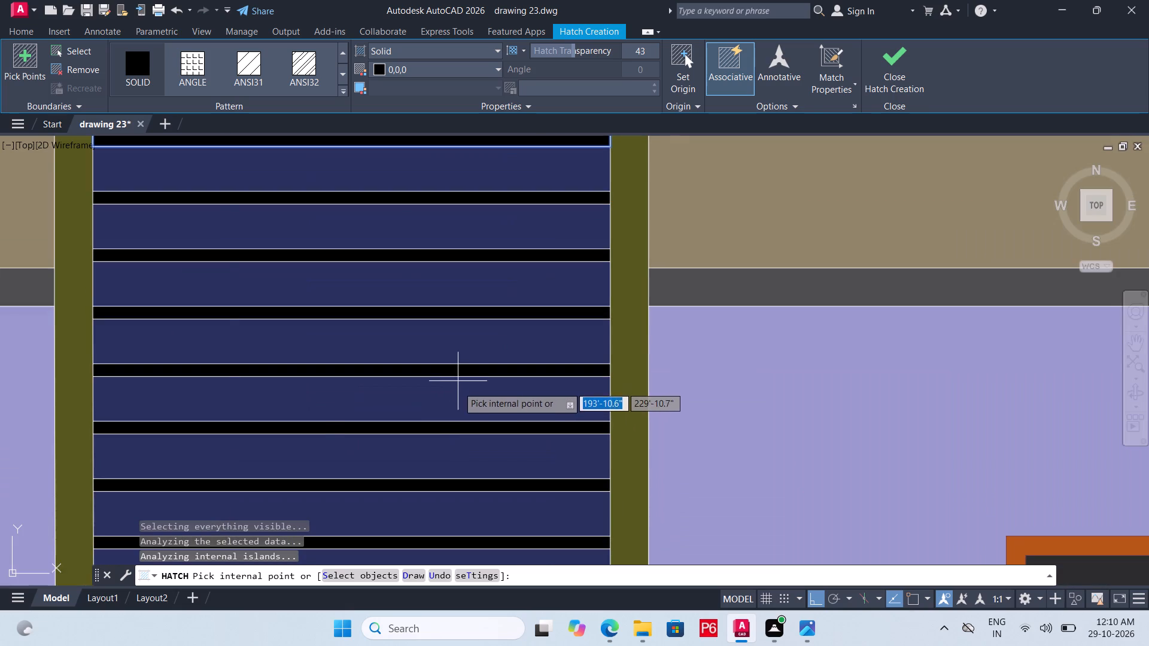
scroll(458, 387, down, 1)
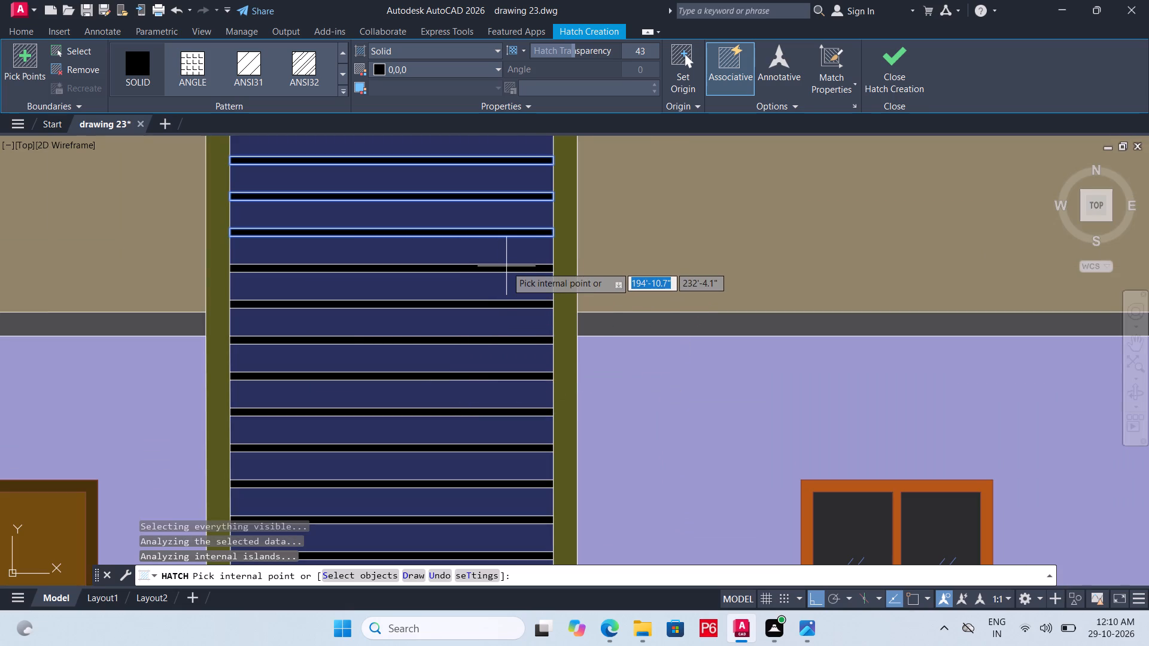
click(506, 266)
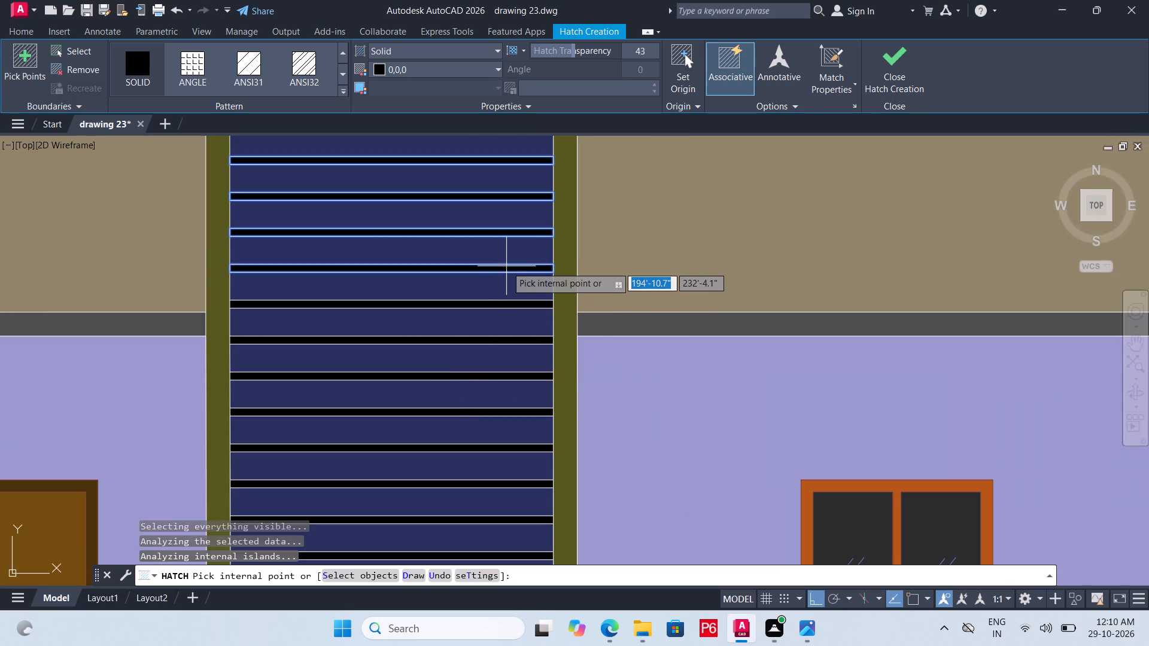
click(495, 306)
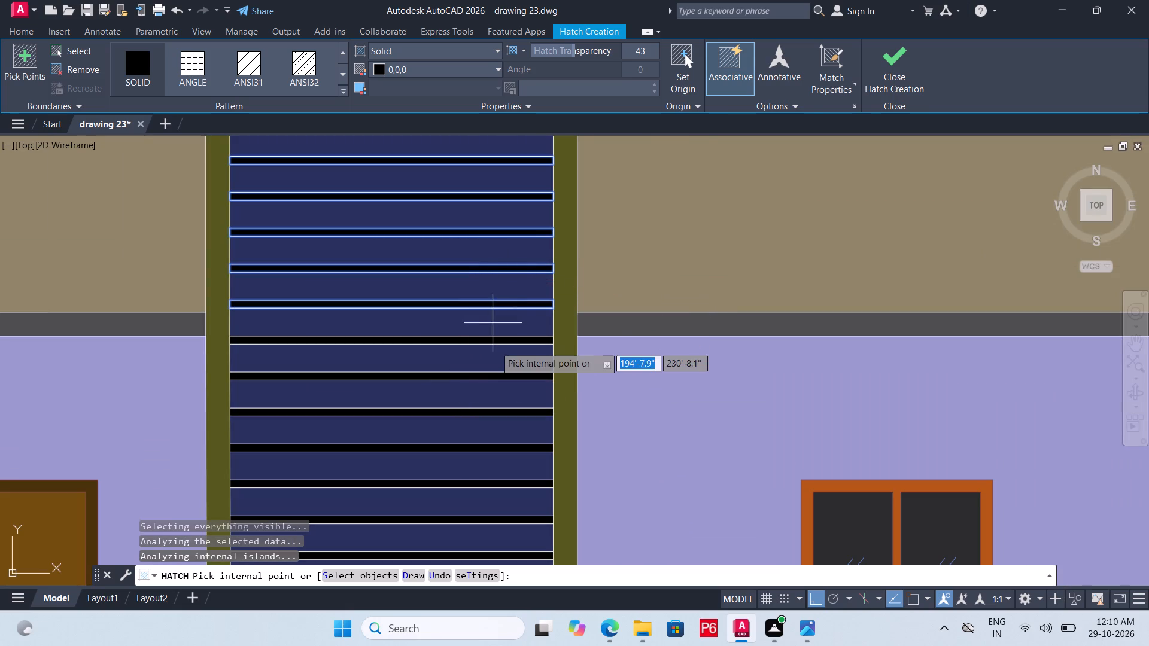
click(496, 343)
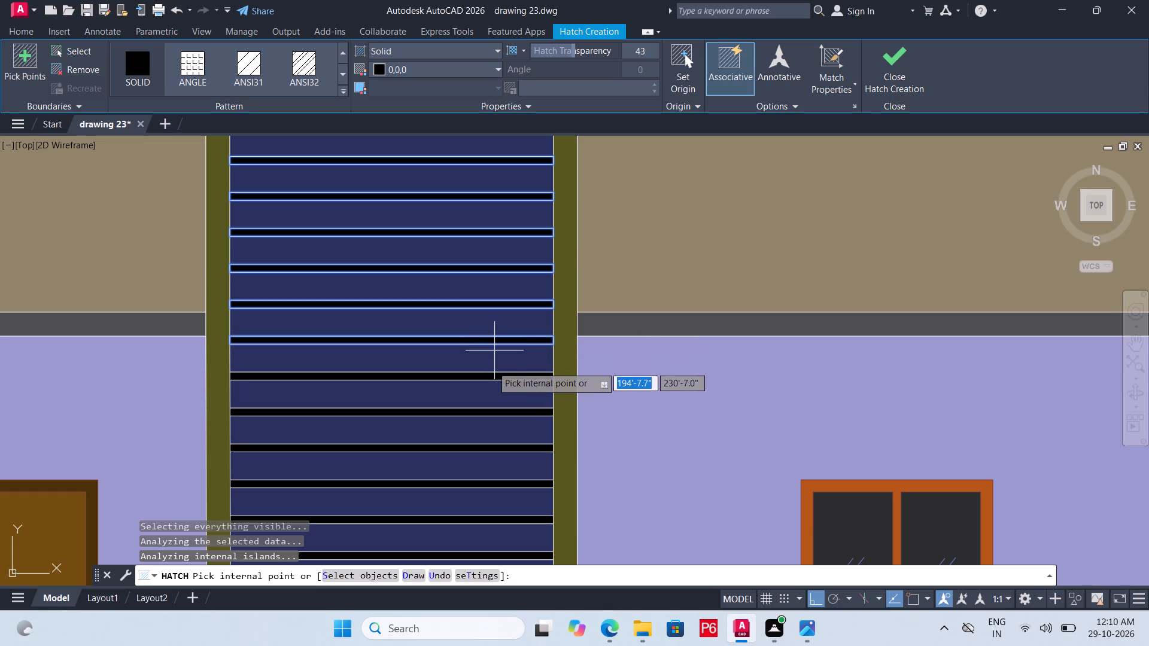
click(497, 379)
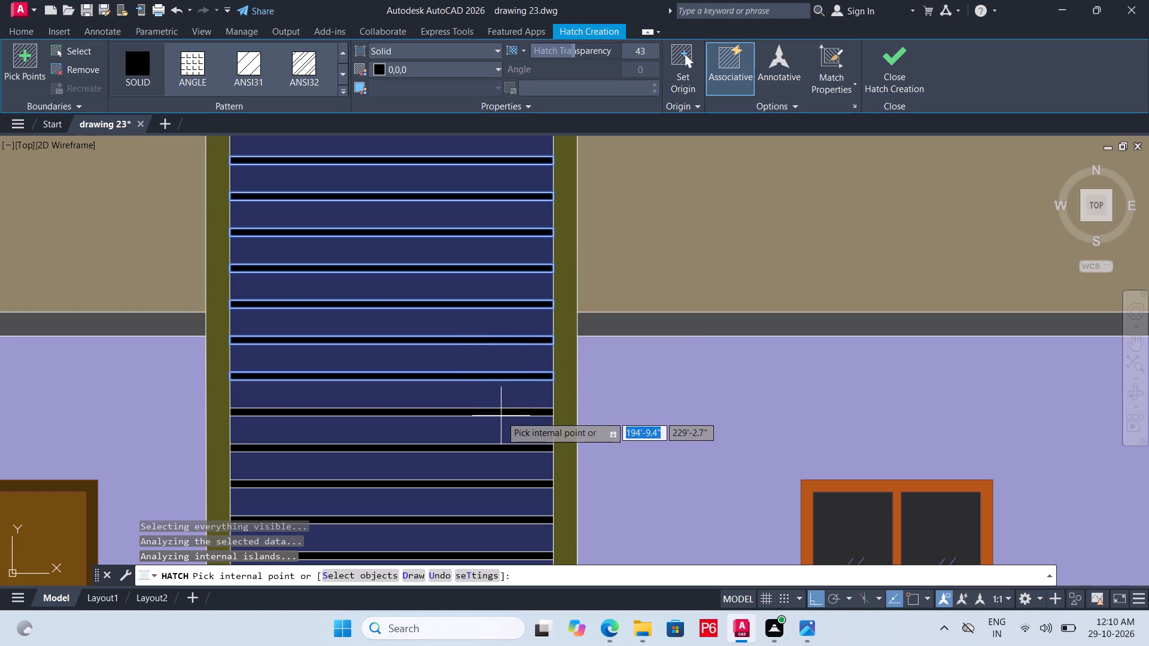
click(501, 413)
Add four more narrow slats in the tower's lower part to the 0,0,0 solid hatch.
scroll(455, 303, down, 2)
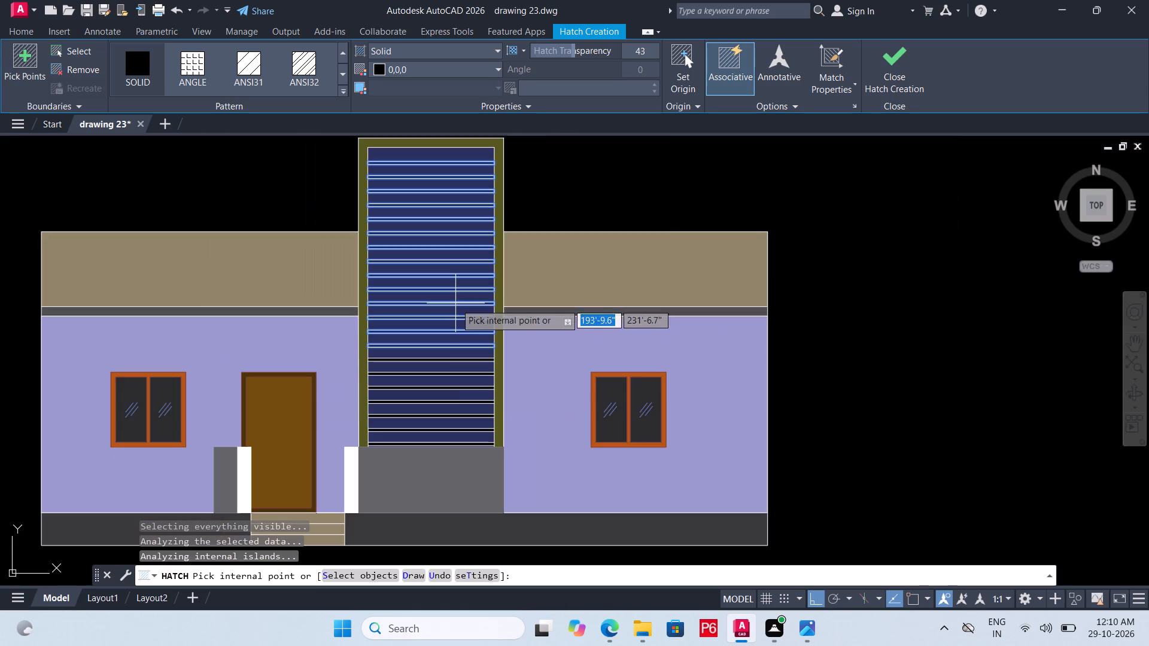
scroll(466, 385, up, 2)
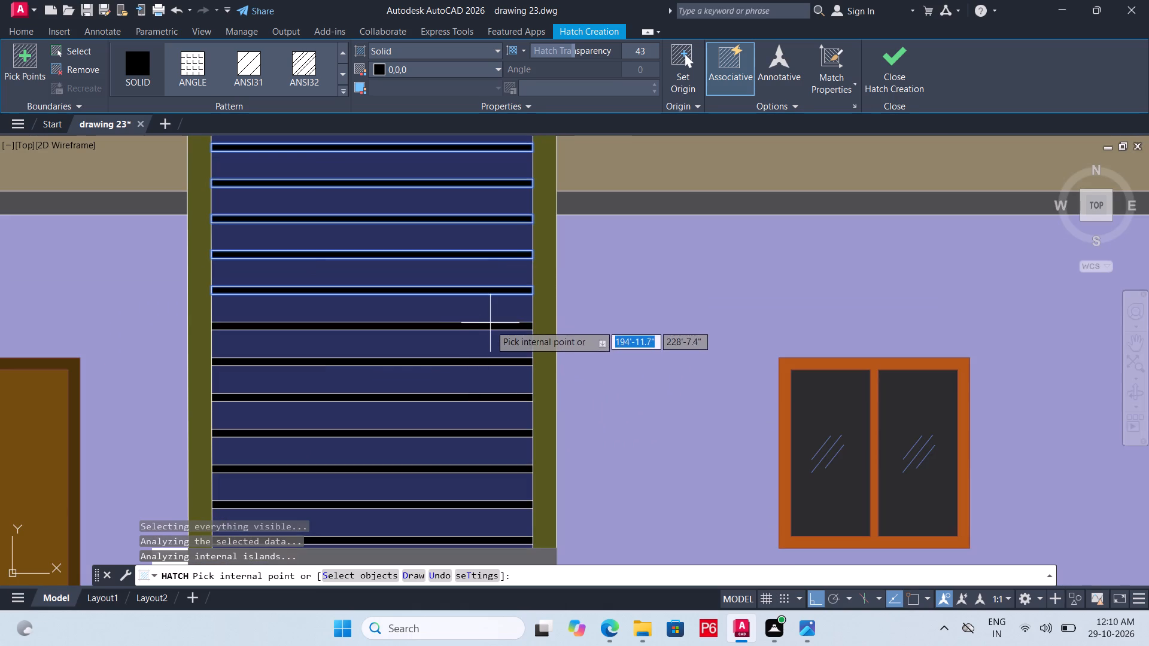
scroll(490, 329, up, 1)
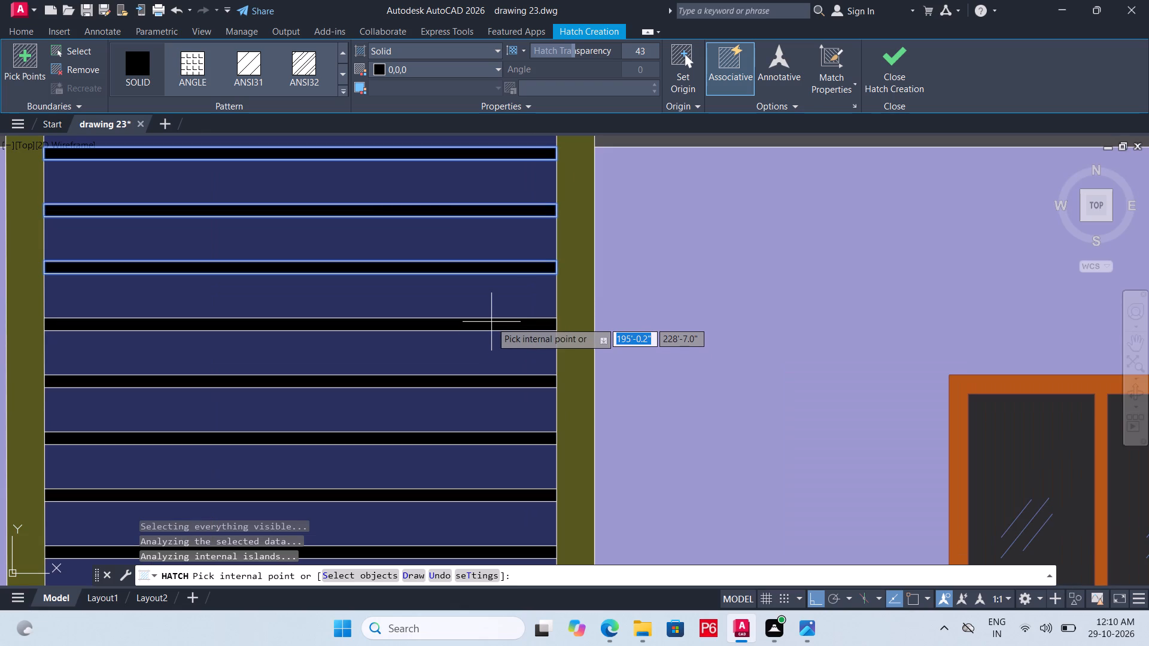
click(491, 324)
scroll(451, 226, down, 1)
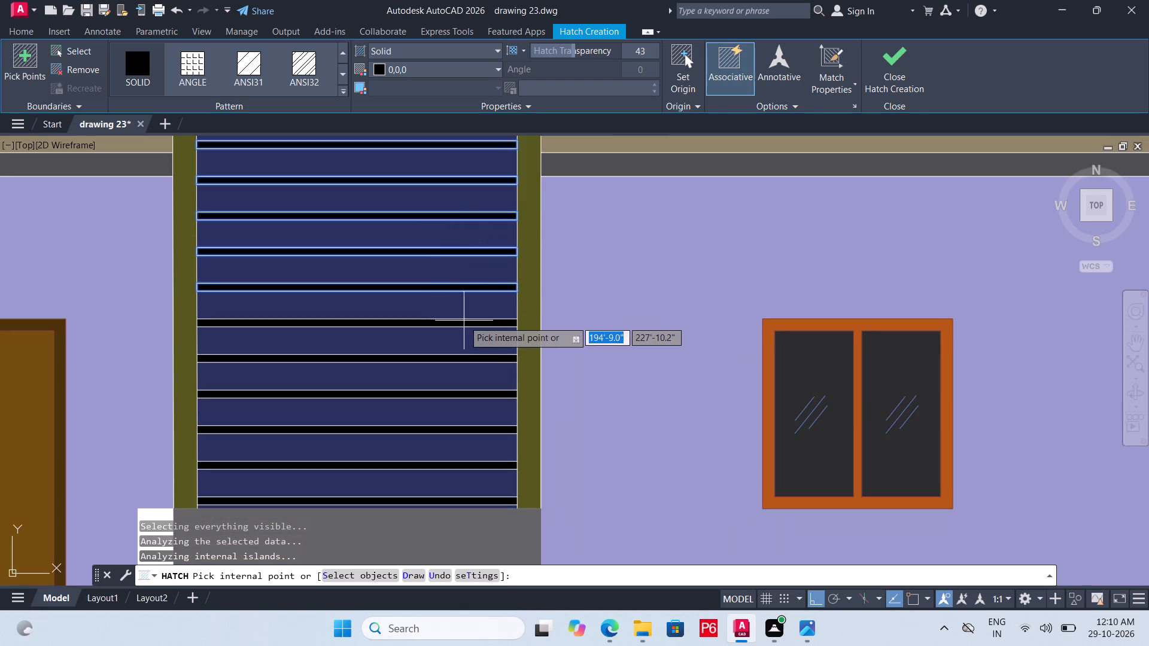
scroll(464, 321, up, 2)
click(475, 330)
scroll(450, 255, down, 1)
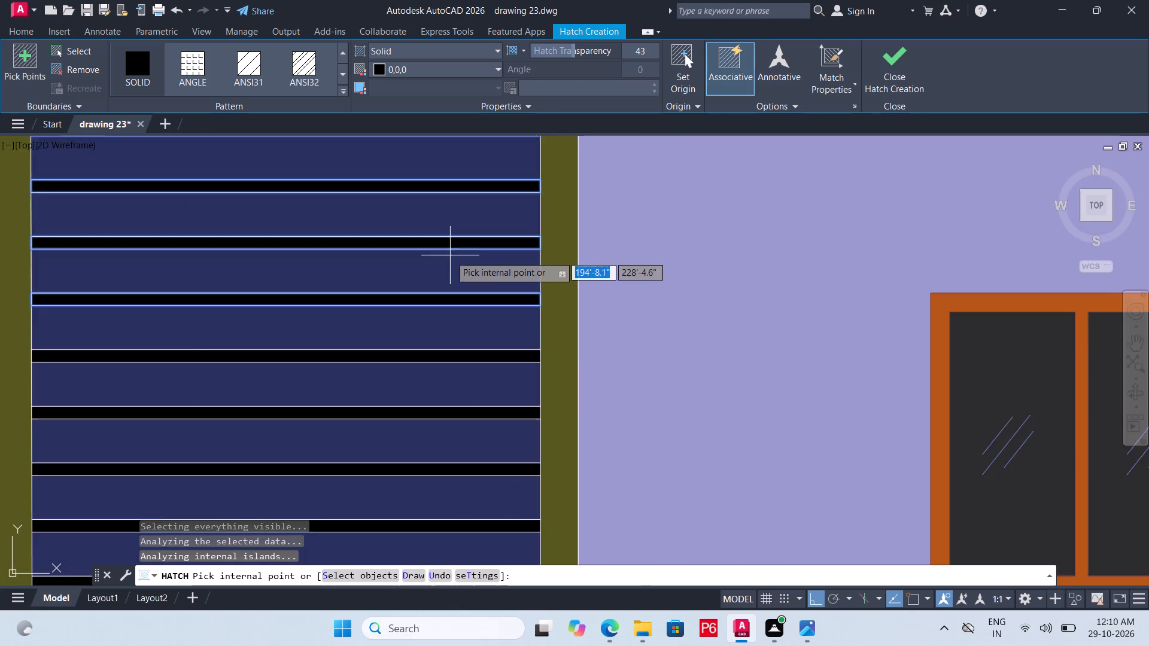
scroll(450, 255, down, 1)
scroll(456, 327, up, 2)
click(476, 306)
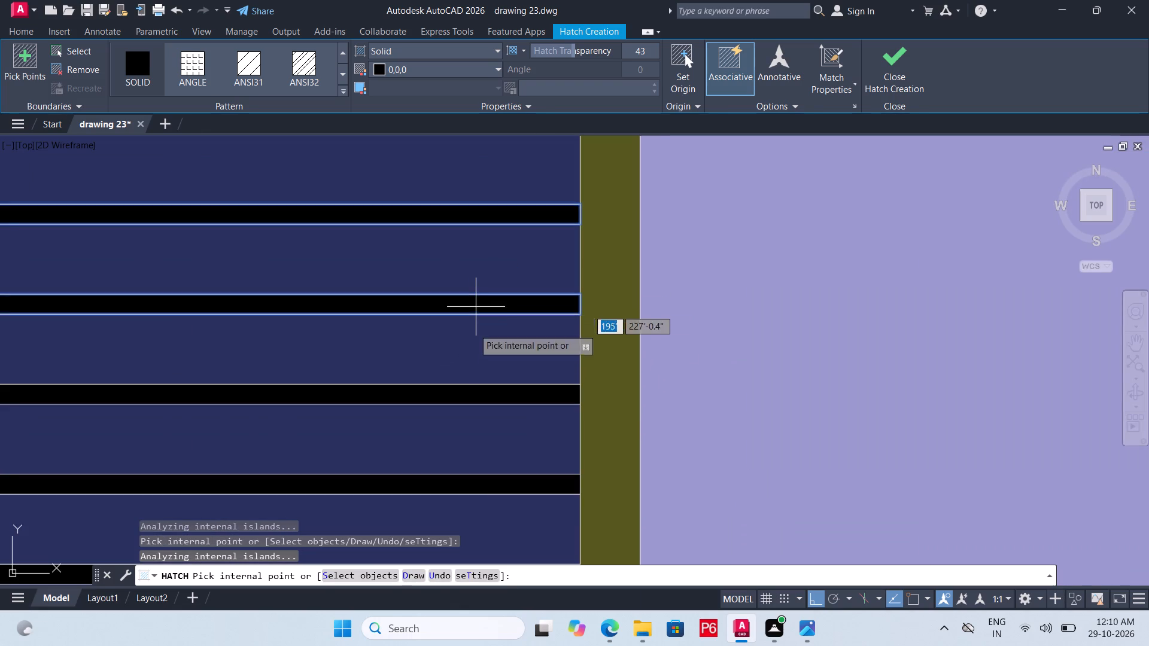
click(481, 397)
Fill the last three narrow slats above the grey base with the 0,0,0 solid hatch.
scroll(455, 312, down, 3)
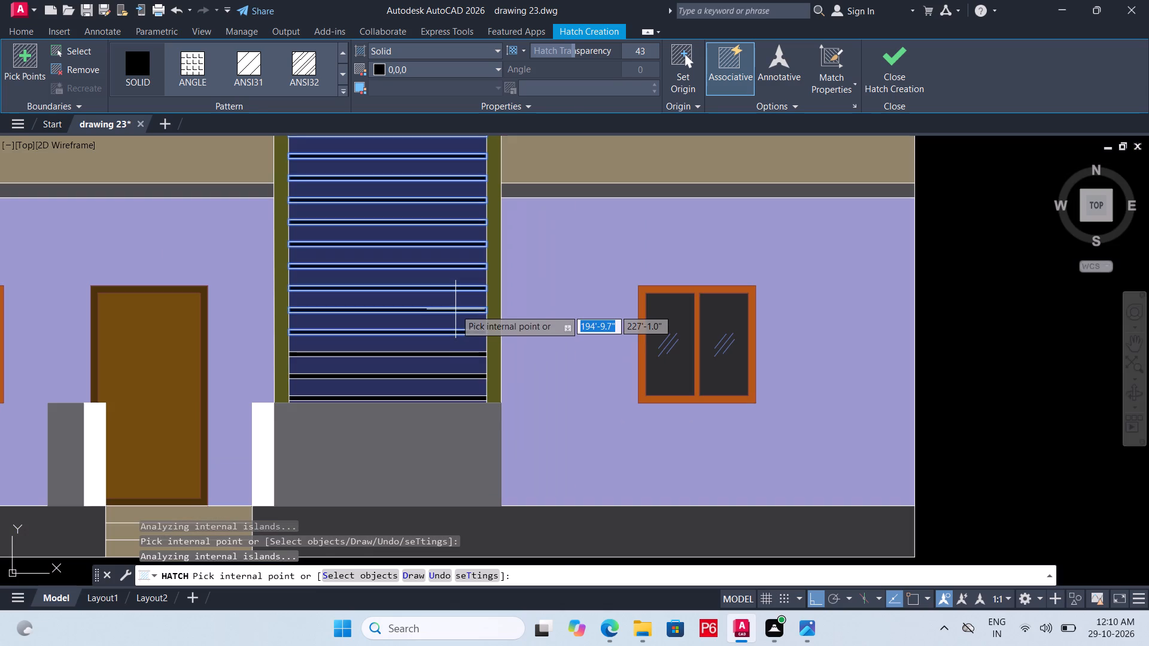
scroll(461, 359, up, 1)
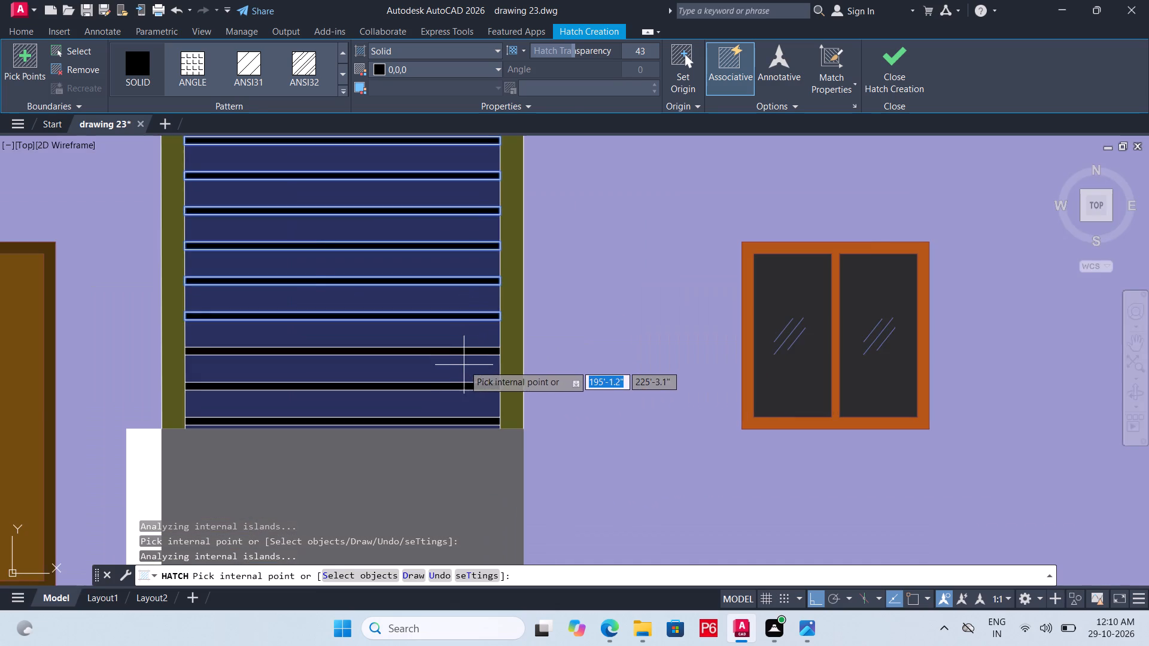
scroll(464, 366, up, 2)
click(486, 340)
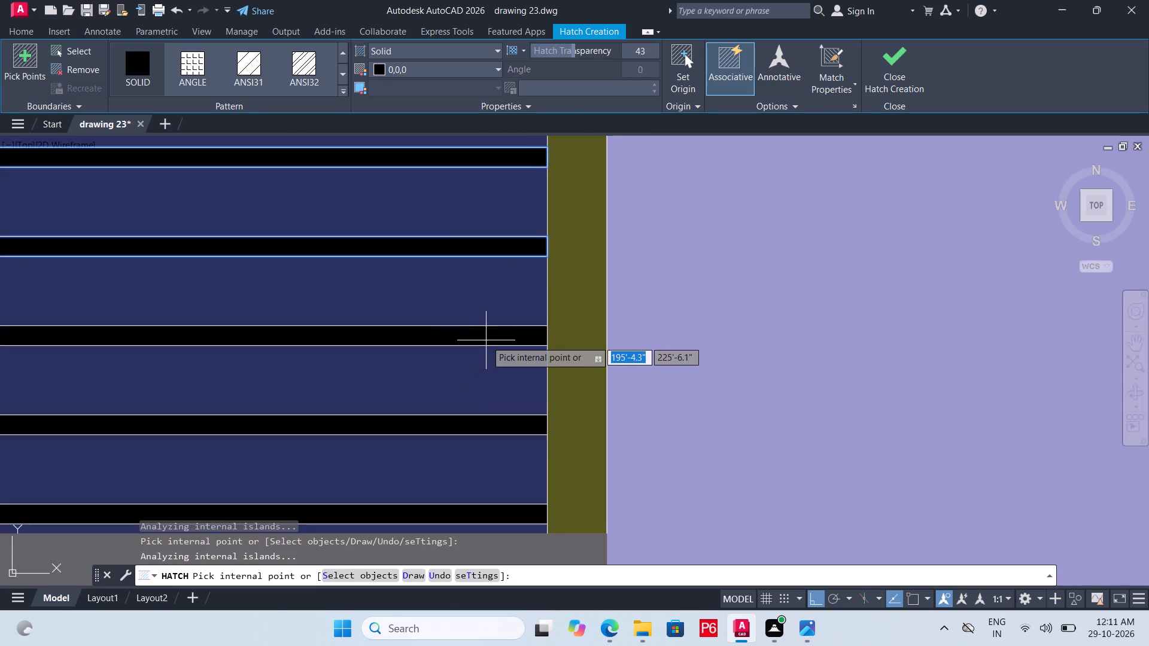
click(474, 429)
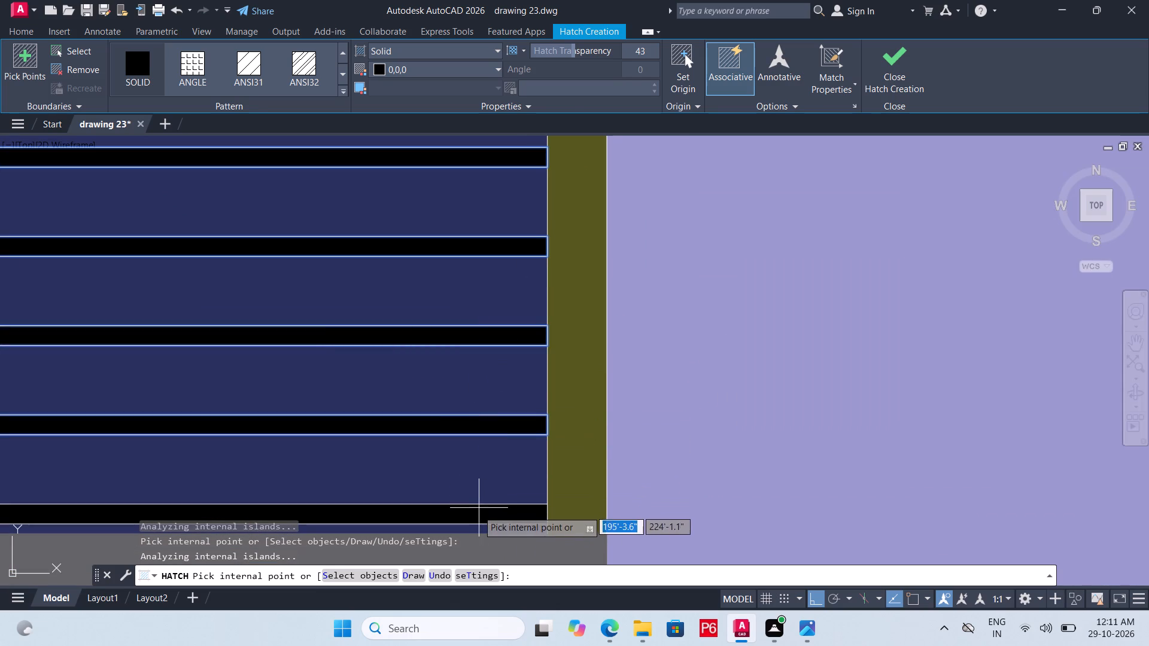
click(478, 511)
Finish the hatch and save the drawing with all of the tower's narrow slats filled black.
scroll(485, 518, down, 2)
key(ctrl+s)
key(ctrl+s)
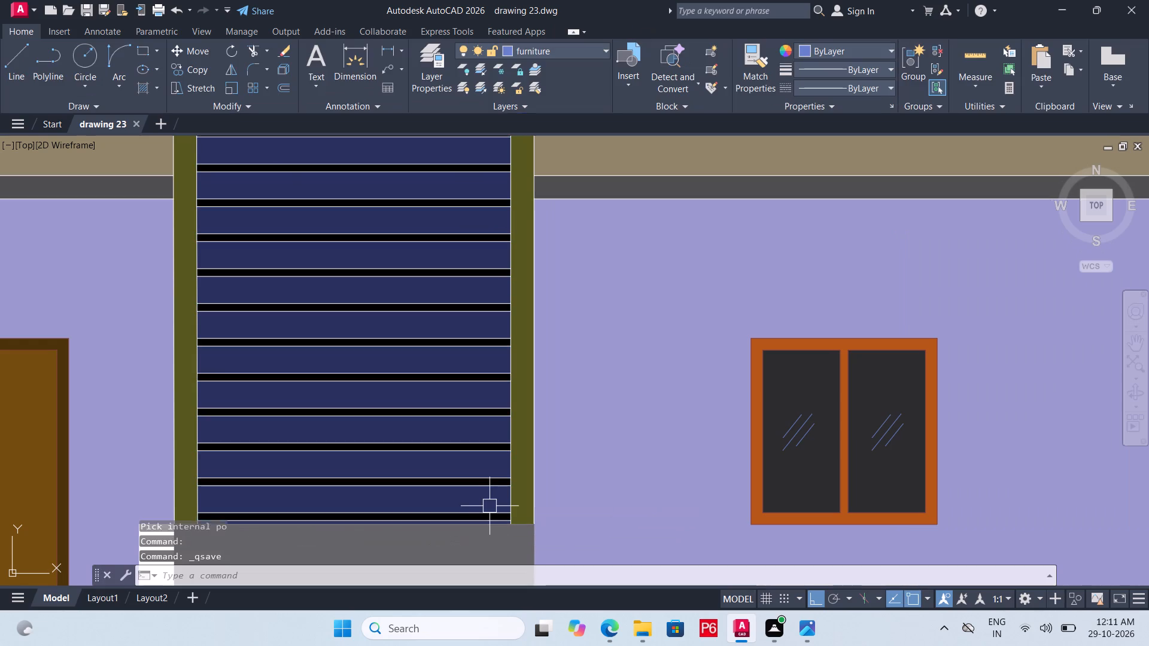
key(ctrl+s)
key(ctrl+s)
key(ctrl+s)
key(ctrl+s)
key(ctrl+s)
key(ctrl+s)
key(ctrl+s)
key(ctrl+s)
scroll(521, 489, down, 1)
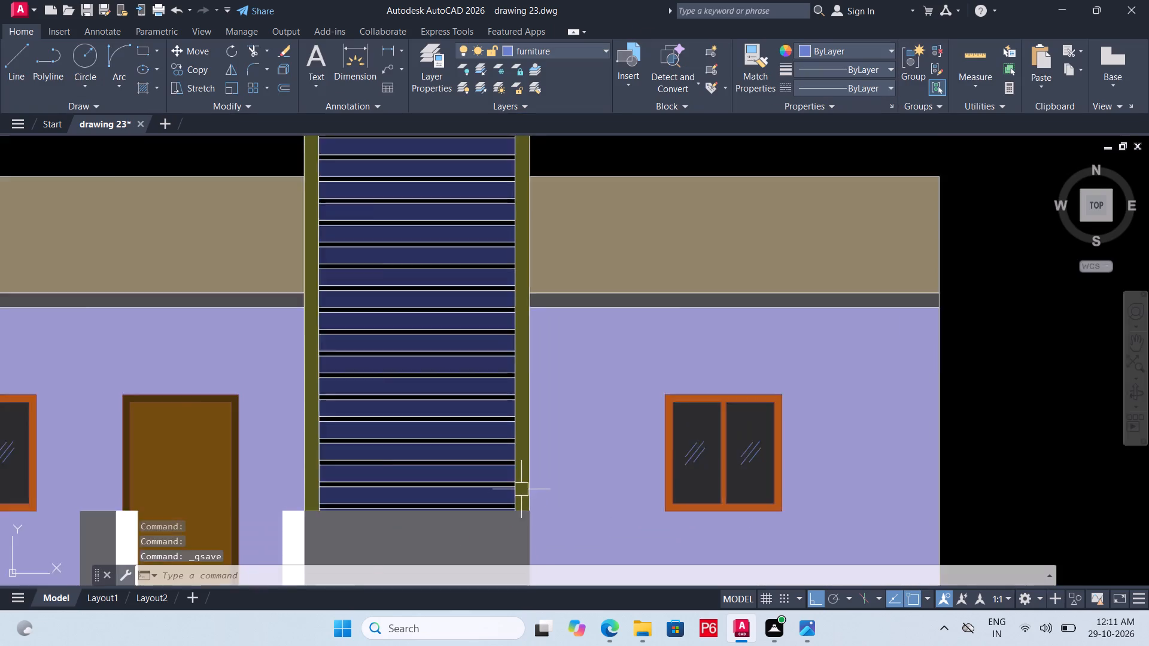
scroll(521, 489, down, 2)
middle_drag(501, 433, 536, 389)
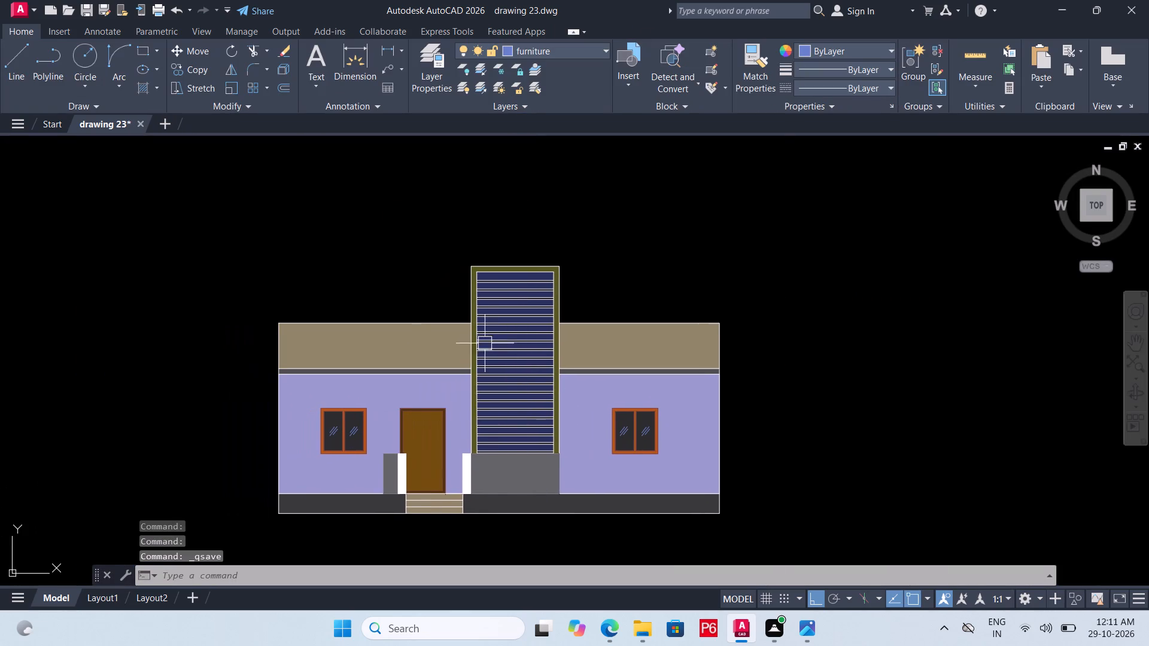
key(ctrl+s)
key(ctrl+s)
key(ctrl+s)
key(ctrl+s)
key(ctrl+s)
key(ctrl+s)
key(ctrl+s)
key(ctrl+s)
key(ctrl+s)
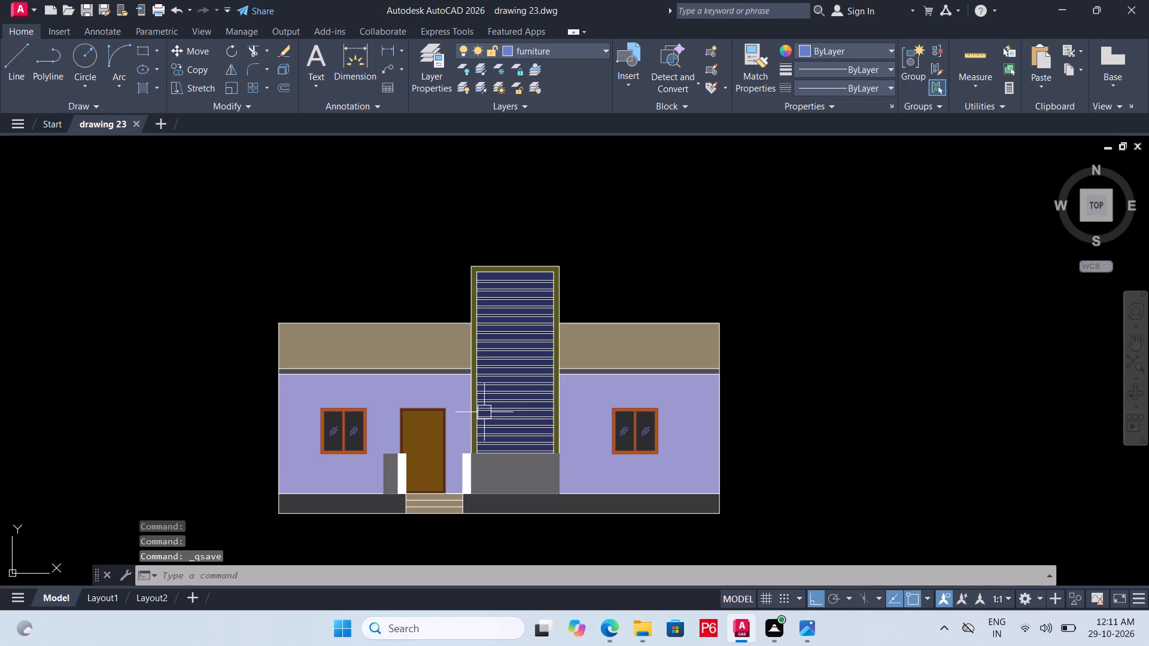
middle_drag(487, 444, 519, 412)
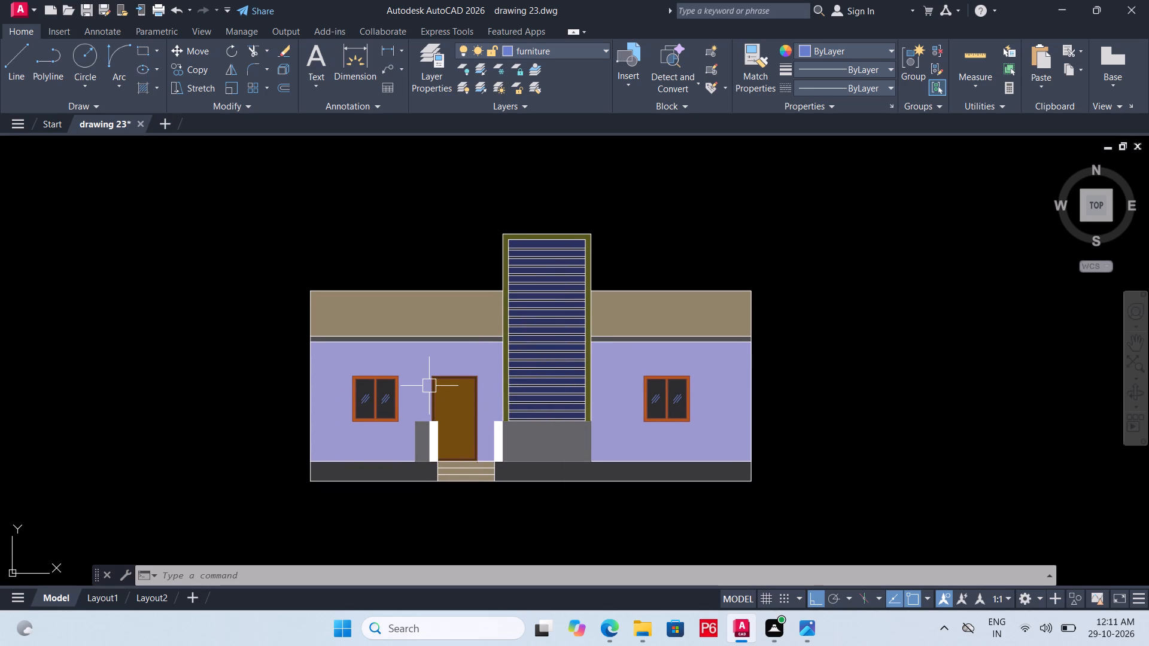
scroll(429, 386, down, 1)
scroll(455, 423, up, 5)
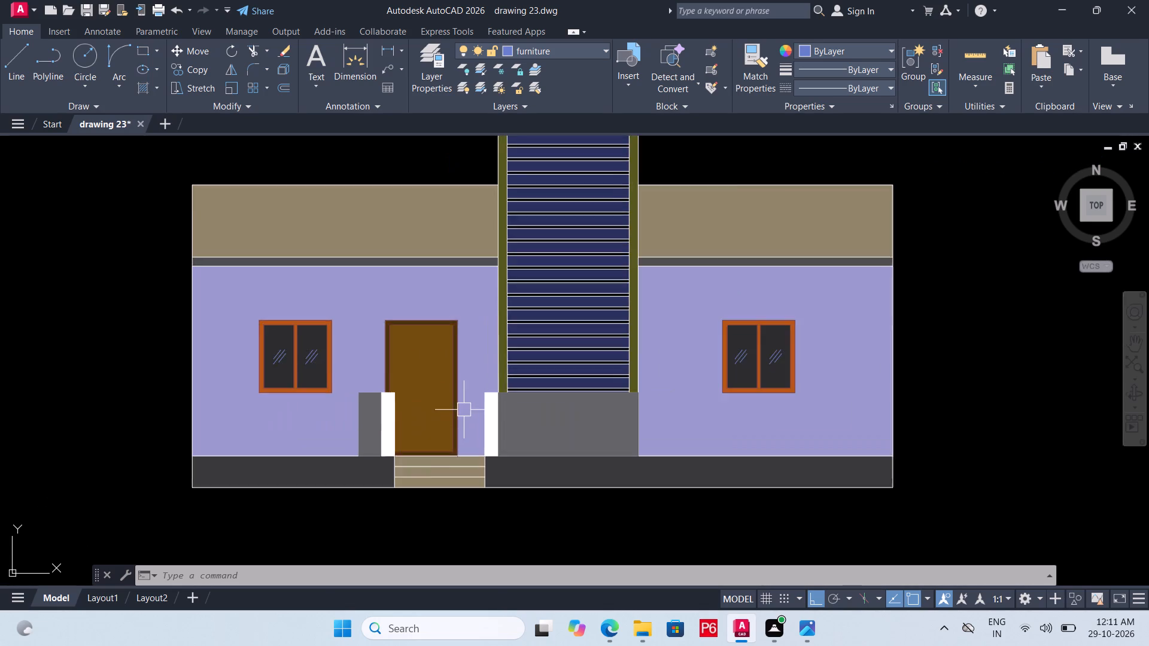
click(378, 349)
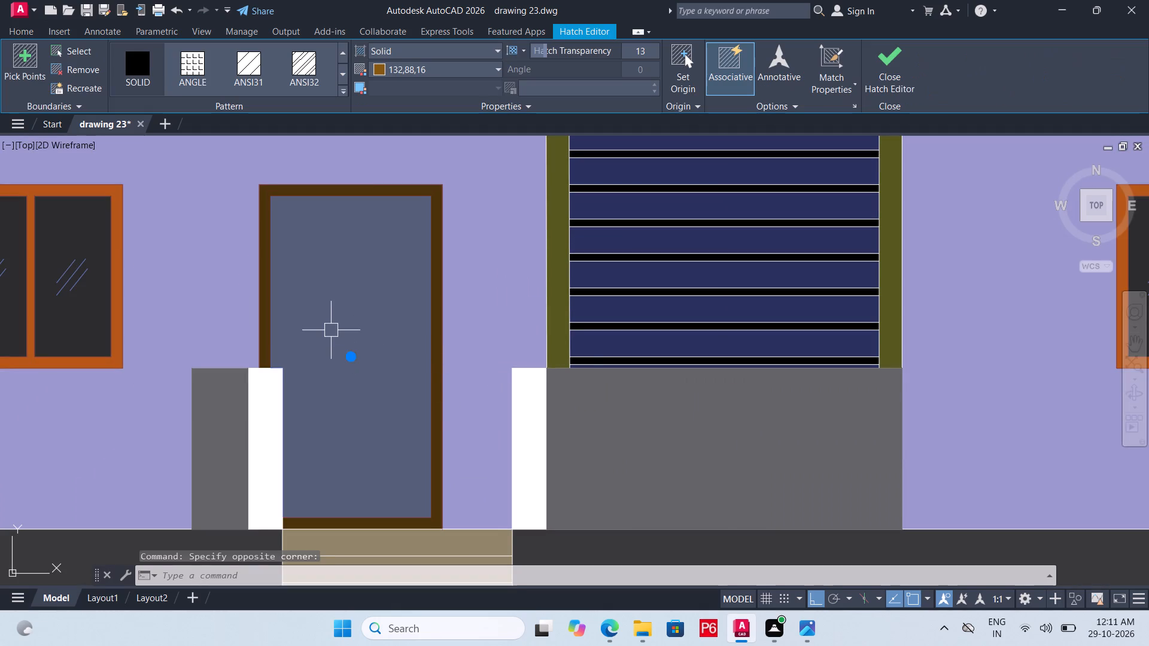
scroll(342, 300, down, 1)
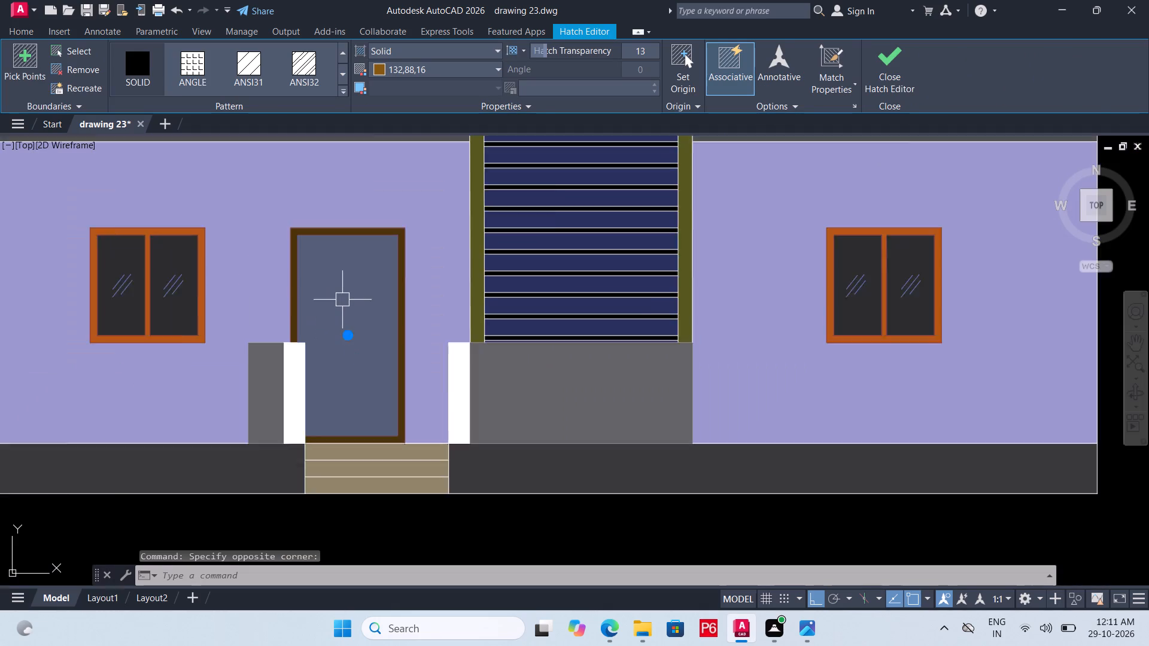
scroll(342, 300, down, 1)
Save the coloured front elevation again in the current drawing file.
key(ctrl+s)
key(ctrl+s)
key(ctrl+s)
key(ctrl+s)
key(ctrl+s)
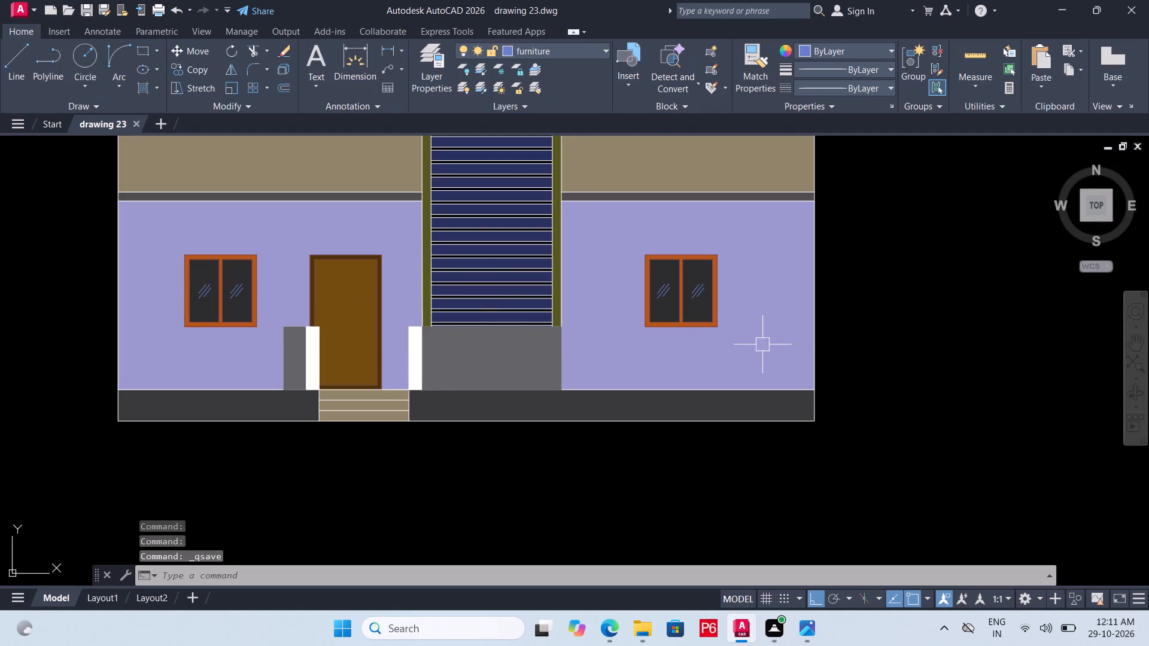
key(space)
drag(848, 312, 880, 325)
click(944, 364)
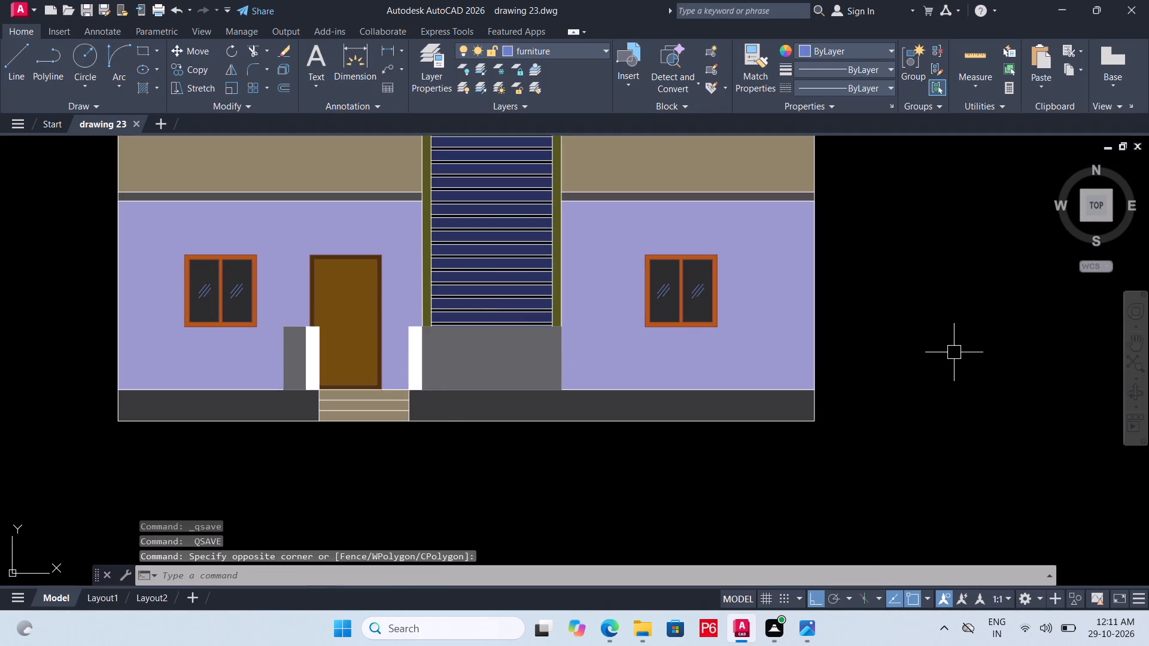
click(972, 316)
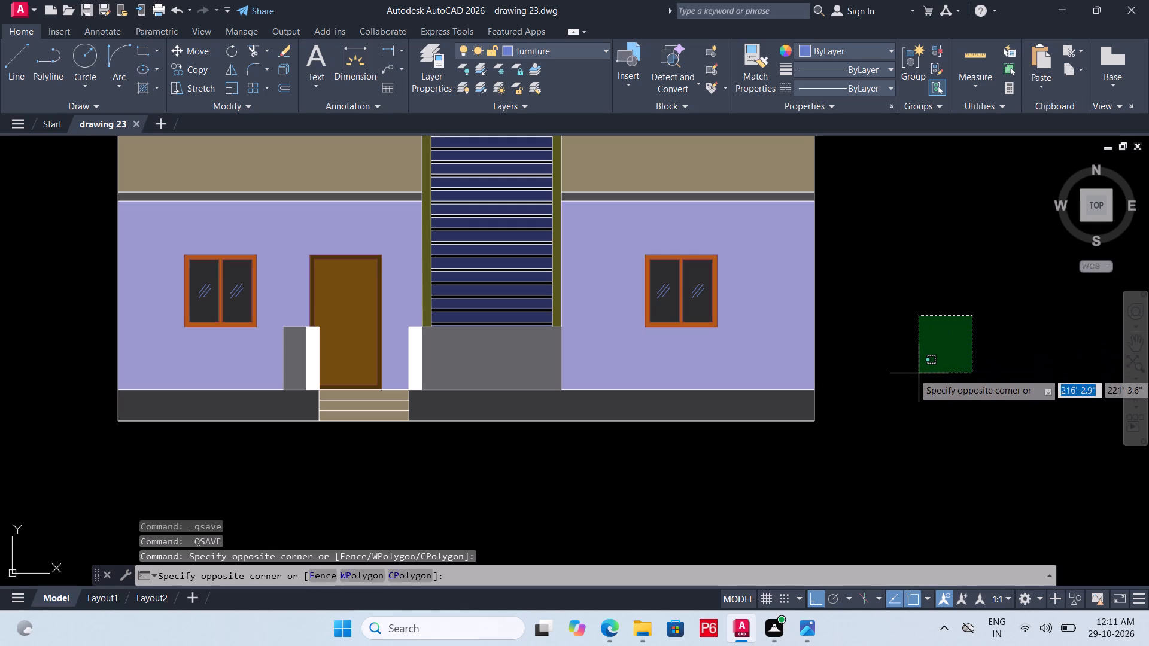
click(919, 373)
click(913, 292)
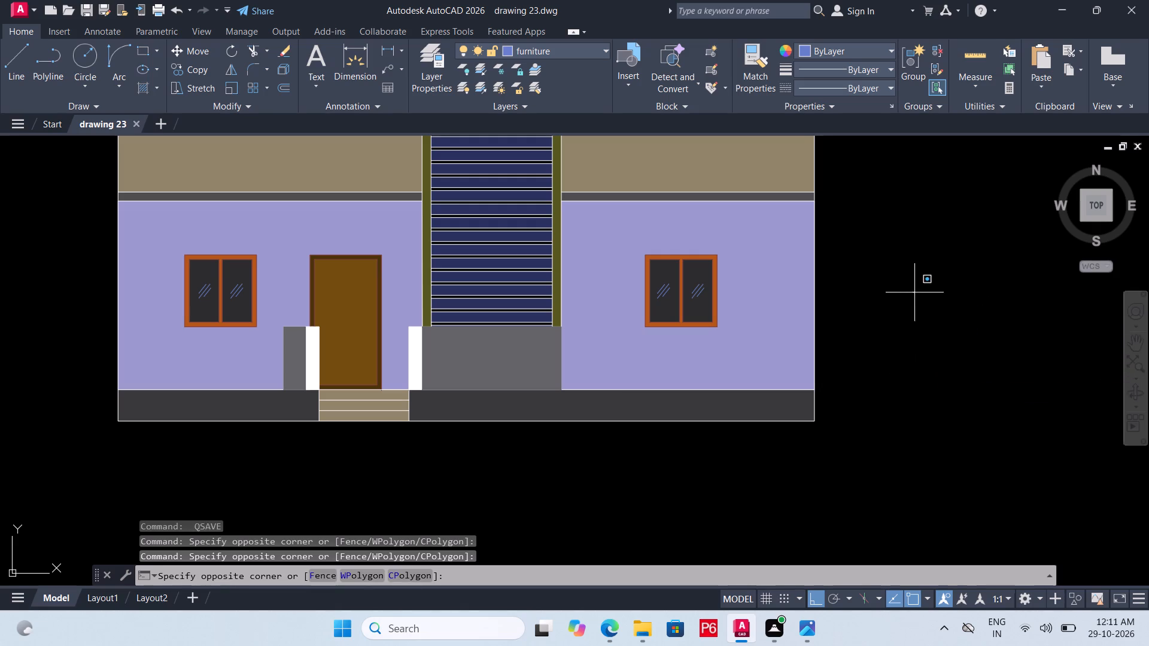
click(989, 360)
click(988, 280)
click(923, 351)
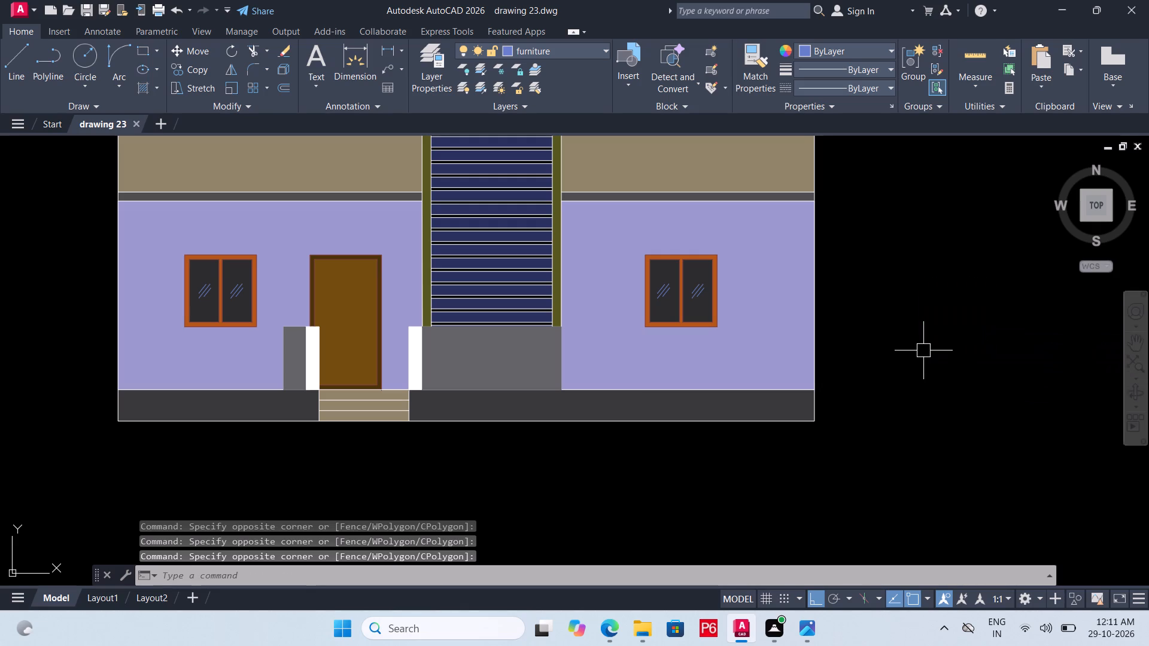
Save the drawing with the coloured front elevation once more.
key(ctrl+s)
key(ctrl+s)
key(ctrl+s)
key(ctrl+s)
key(ctrl+s)
key(ctrl+s)
key(ctrl+s)
key(ctrl+s)
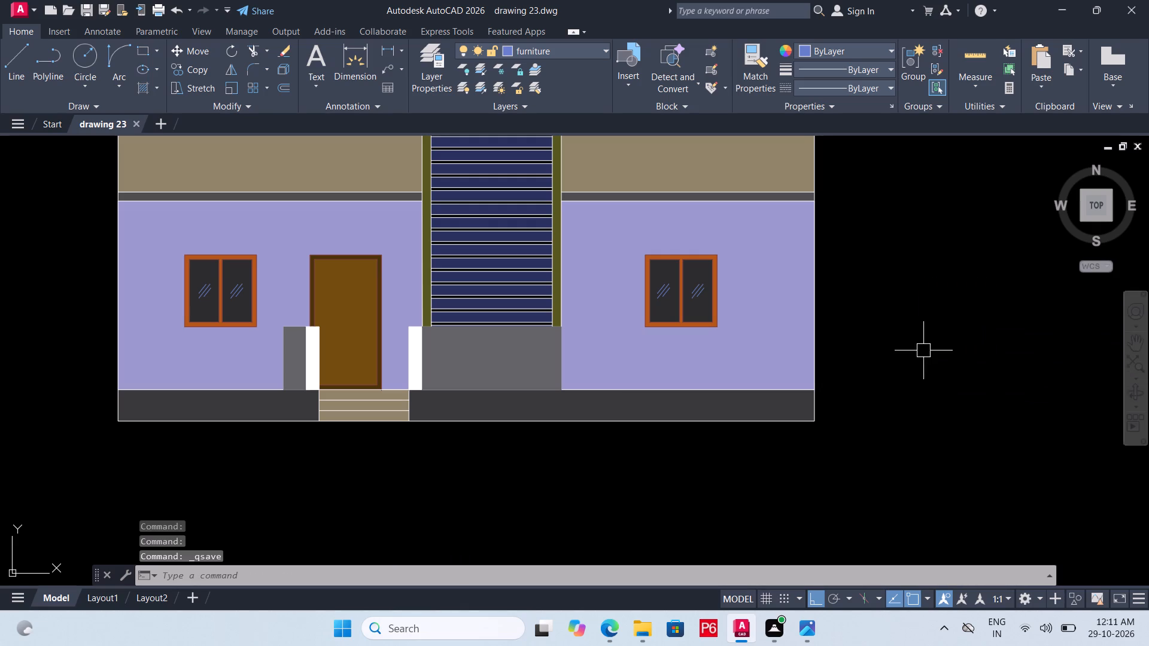
key(ctrl+s)
key(ctrl+s)
key(ctrl+s)
key(ctrl+s)
key(ctrl+s)
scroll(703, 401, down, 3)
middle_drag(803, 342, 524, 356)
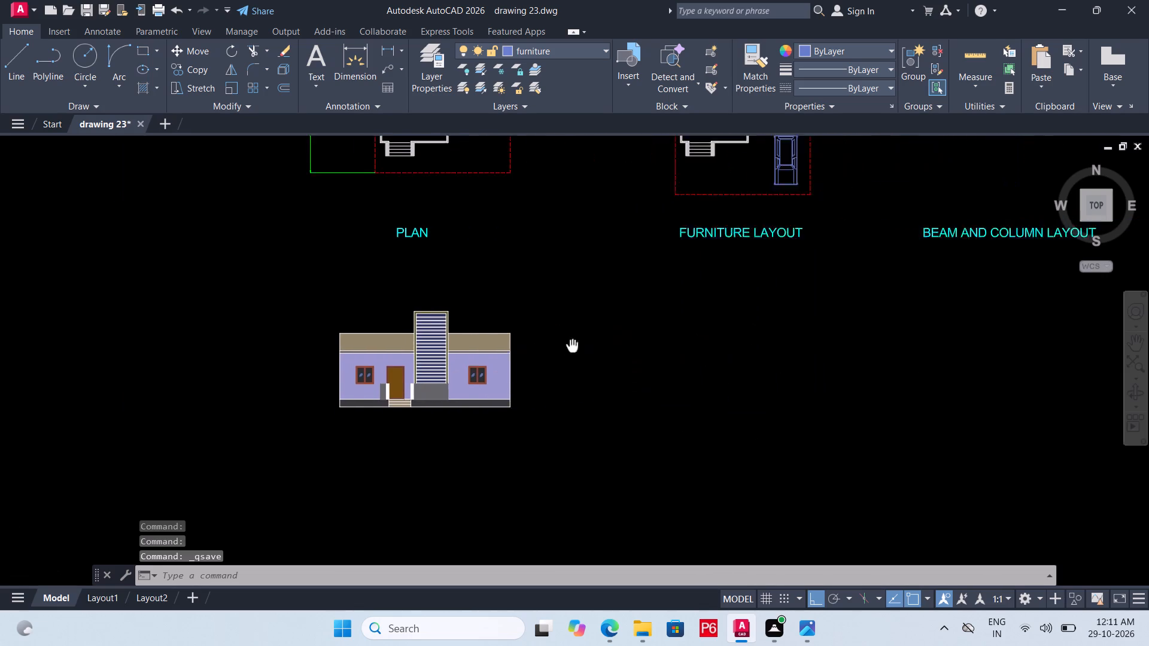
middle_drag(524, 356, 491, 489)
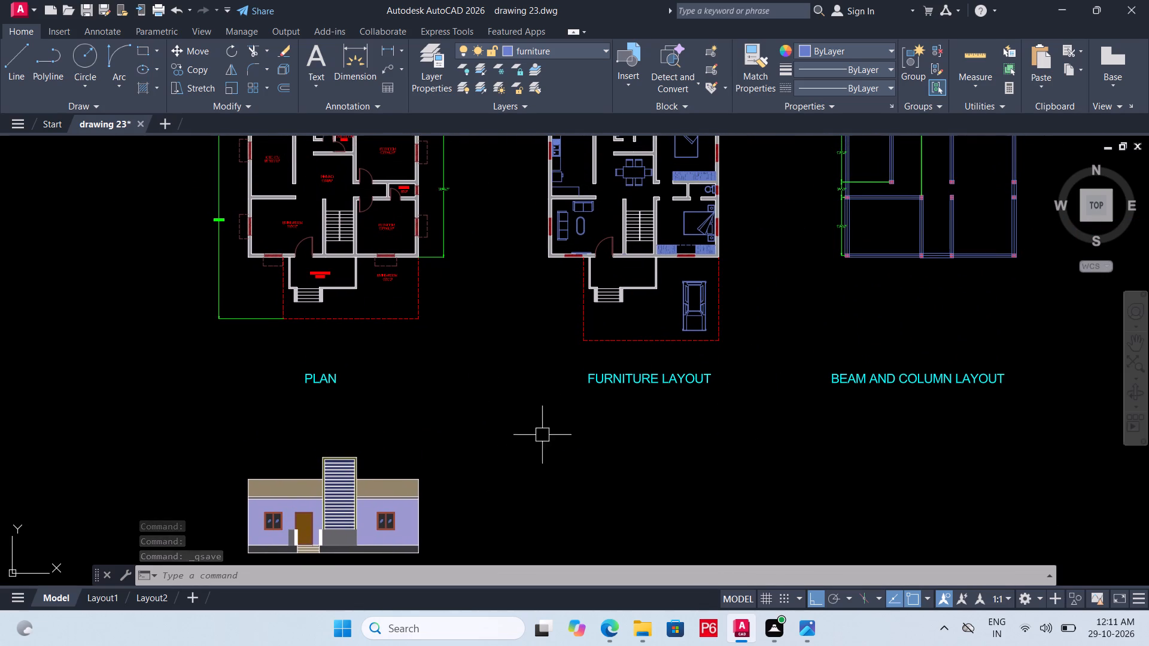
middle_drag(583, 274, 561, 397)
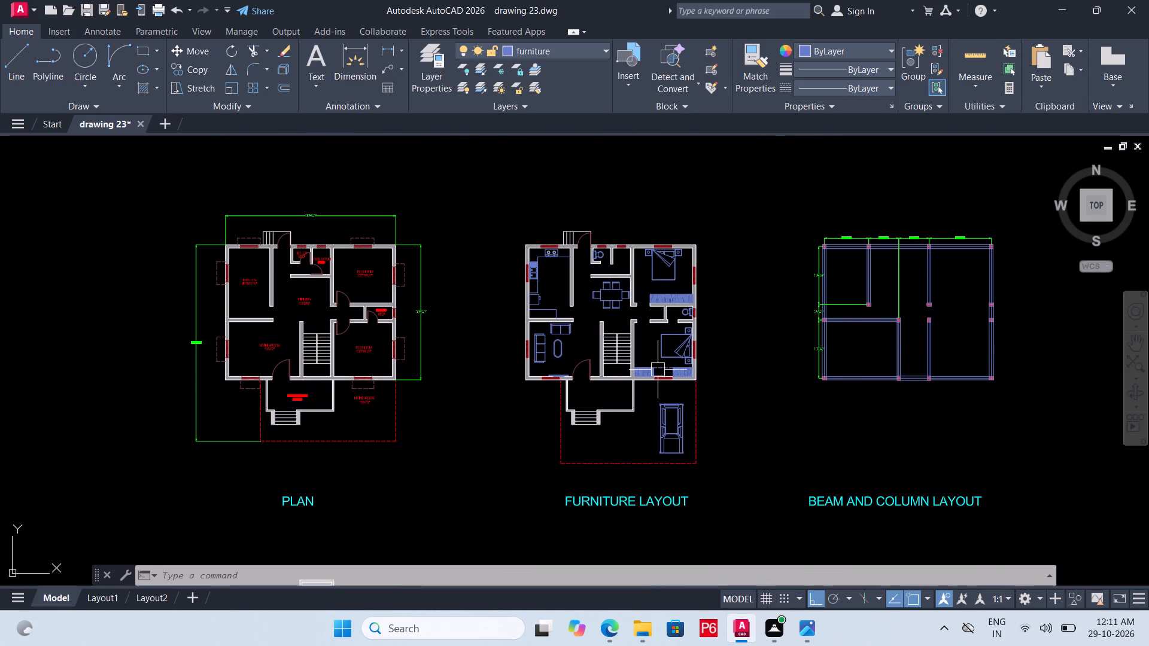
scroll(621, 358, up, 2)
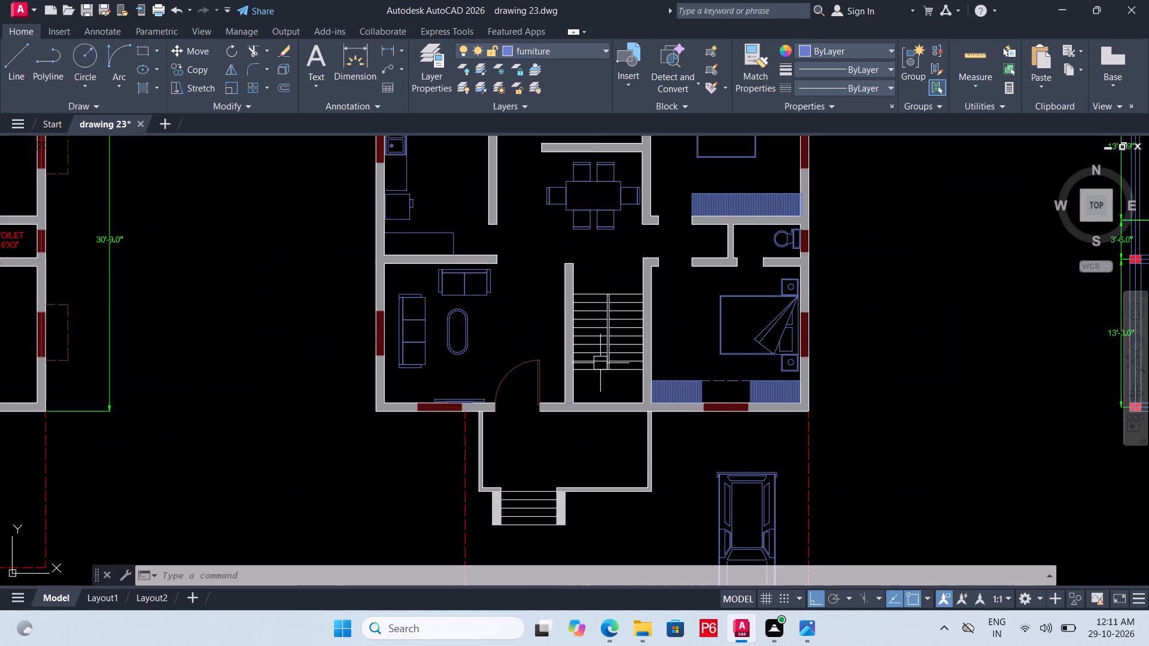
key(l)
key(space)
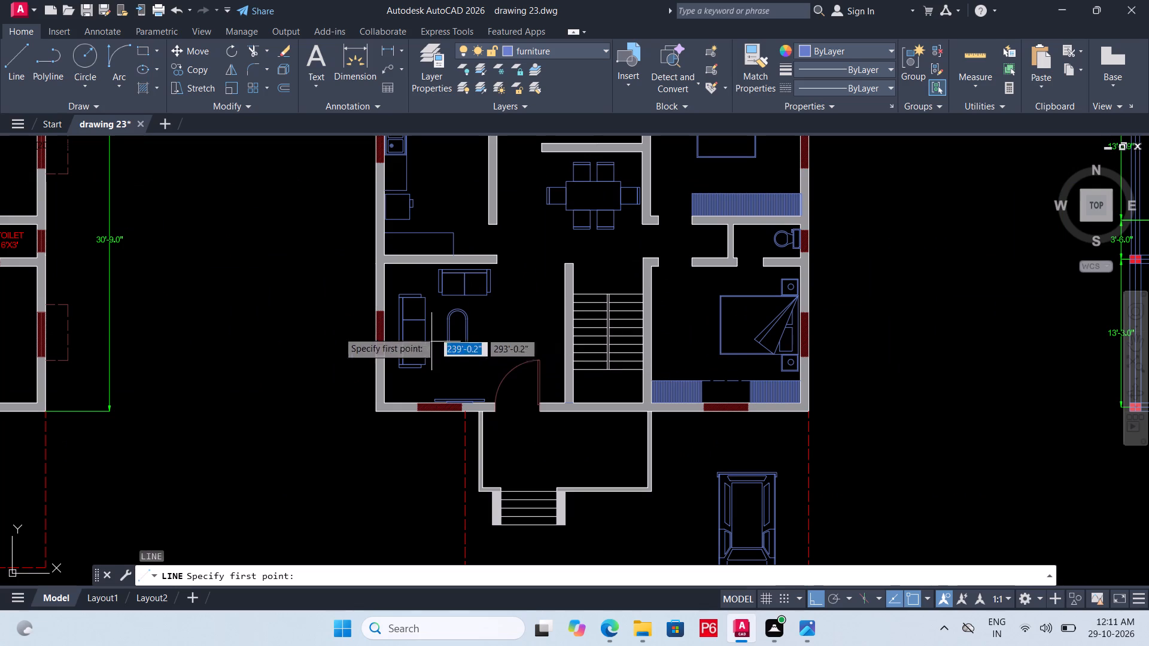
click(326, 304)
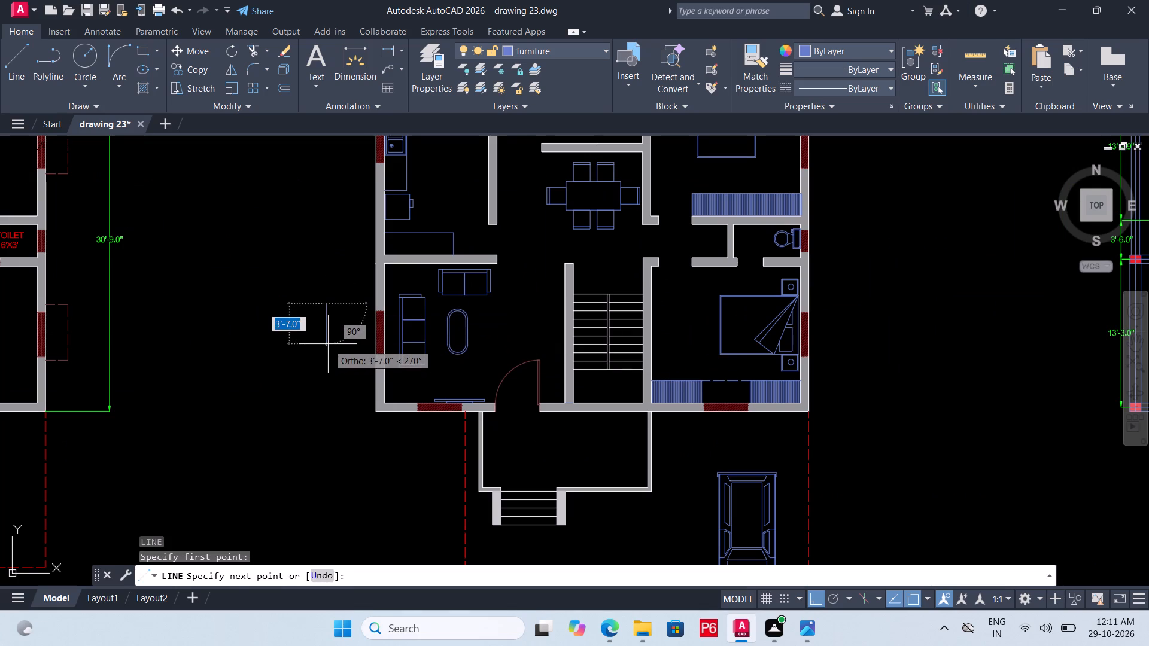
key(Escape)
On the dimension layer, draw a section line across the furniture layout's living room, staircase and bedroom, with an upturned leg beyond each outer wall.
click(571, 50)
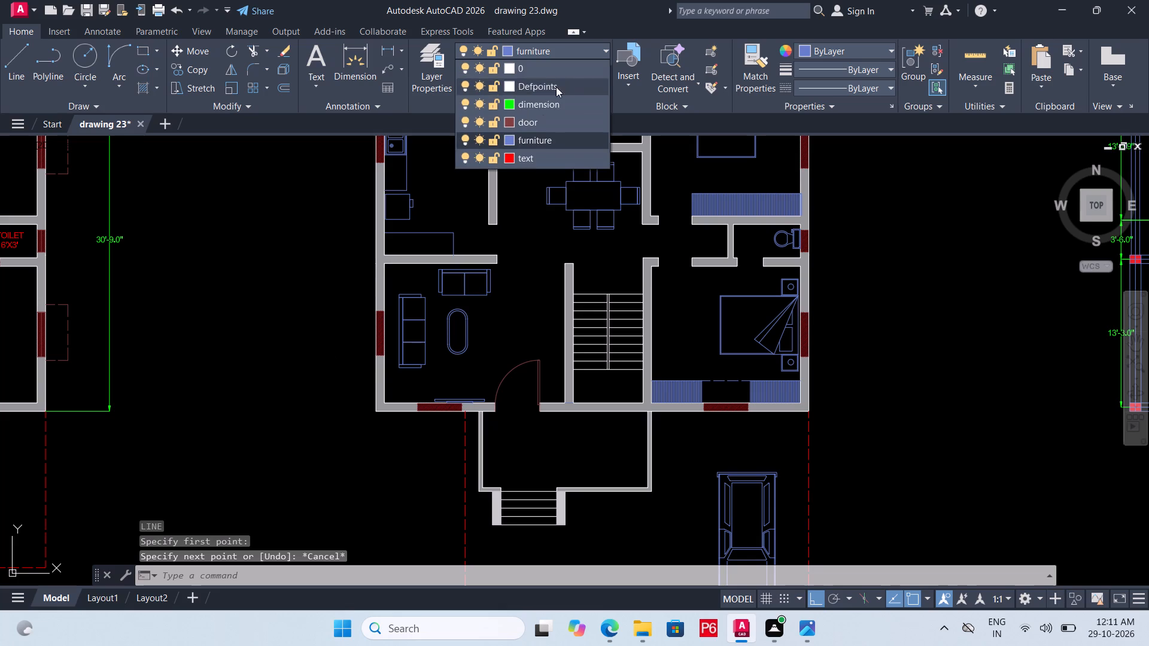
click(539, 104)
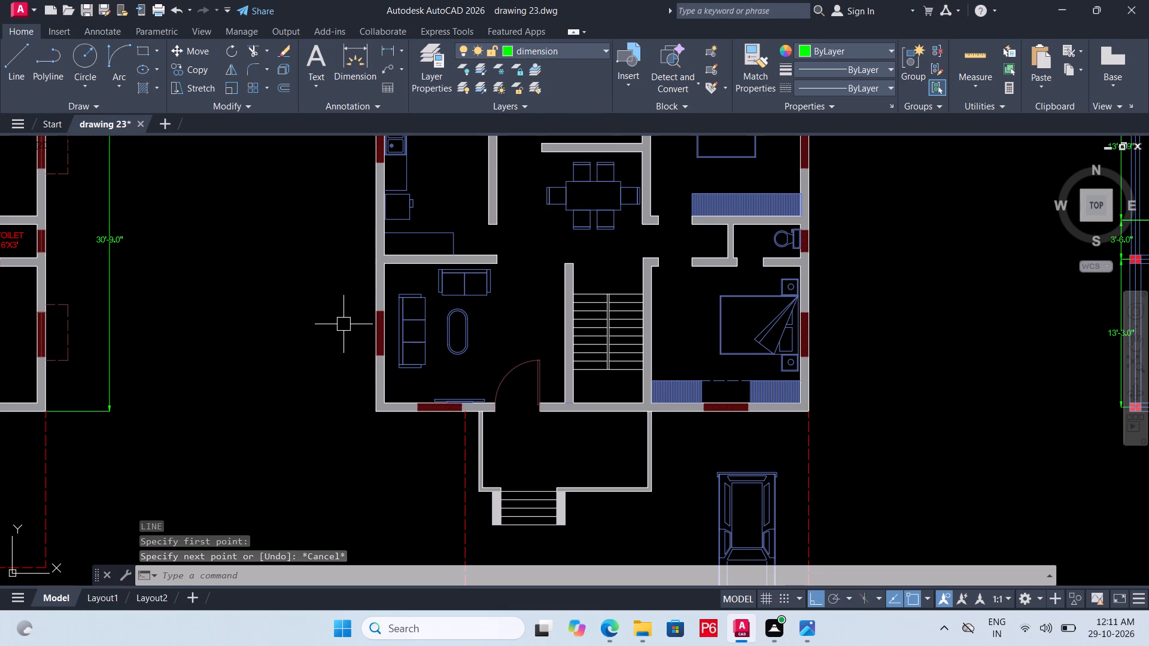
text(L)
key(space)
click(345, 314)
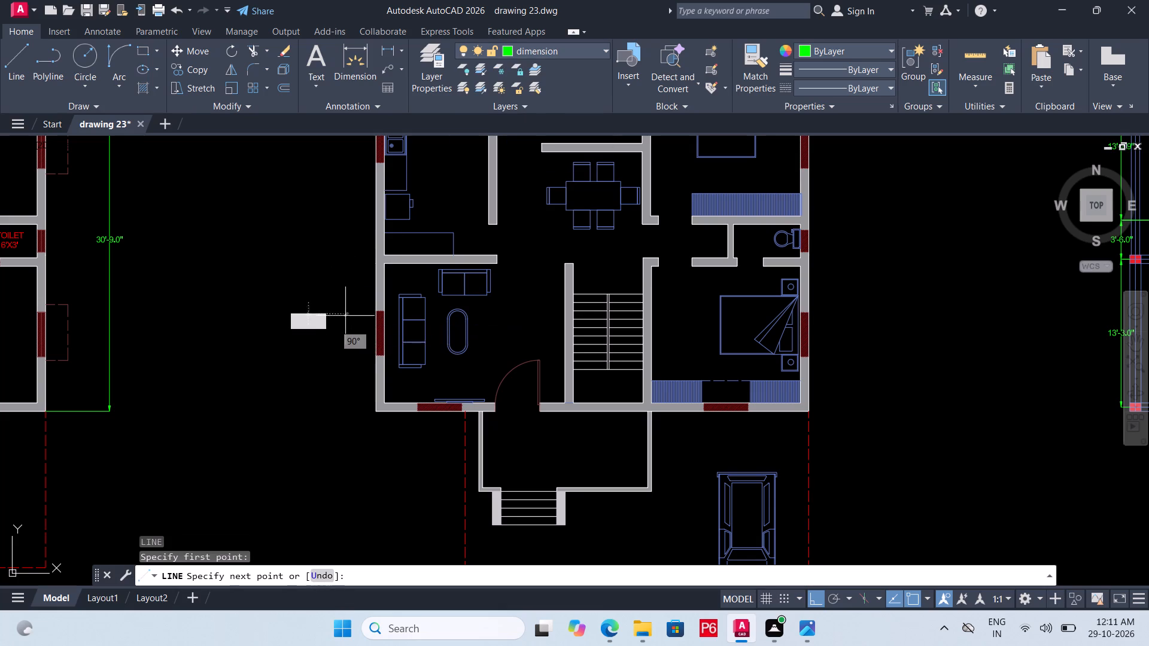
click(345, 345)
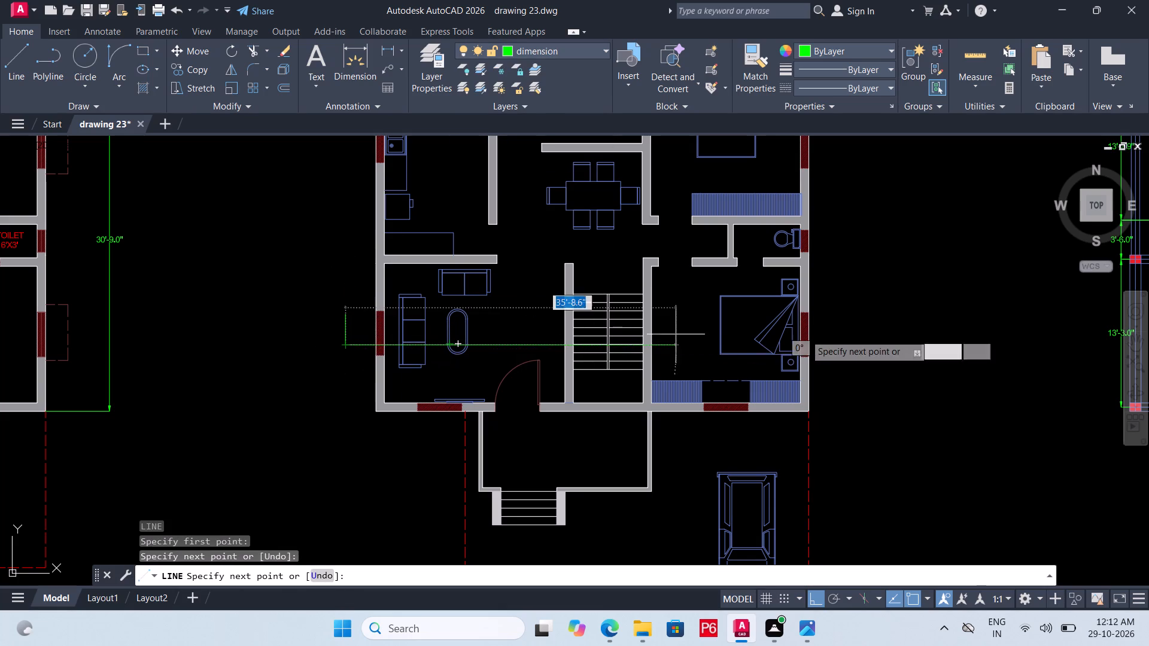
click(842, 334)
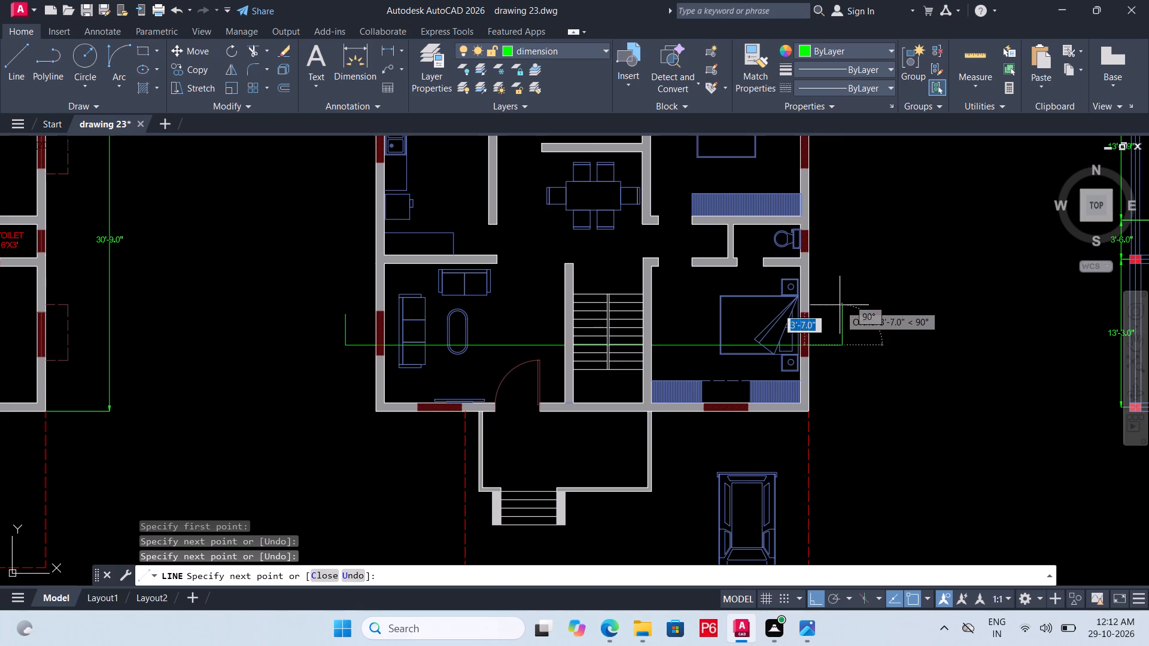
click(840, 305)
key(Escape)
Save the drawing with the new section line.
key(ctrl+s)
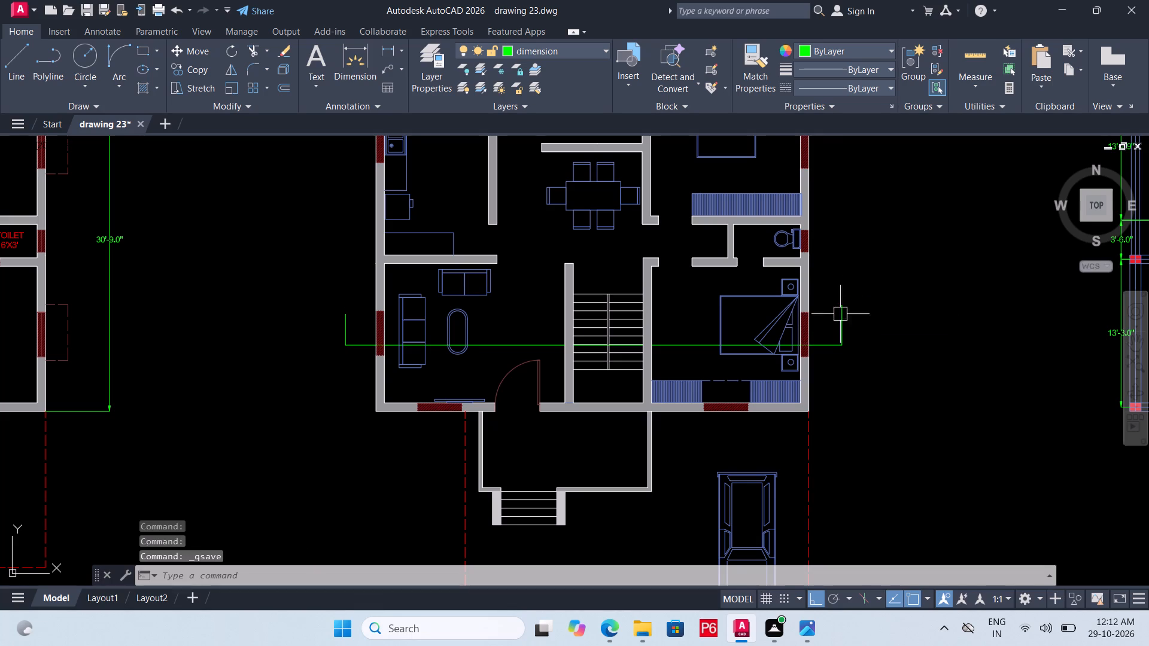
key(ctrl+s)
Shorten the section line's upturned leg on the bedroom side by stretching its upper endpoint downward.
scroll(841, 324, up, 1)
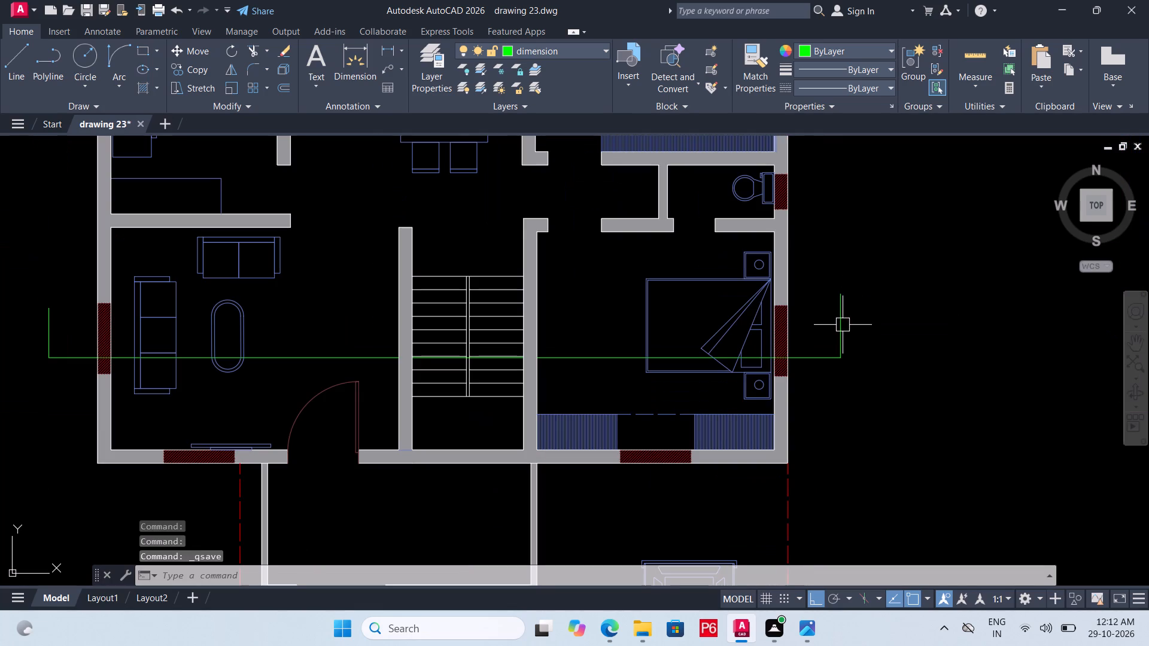
click(840, 304)
click(841, 295)
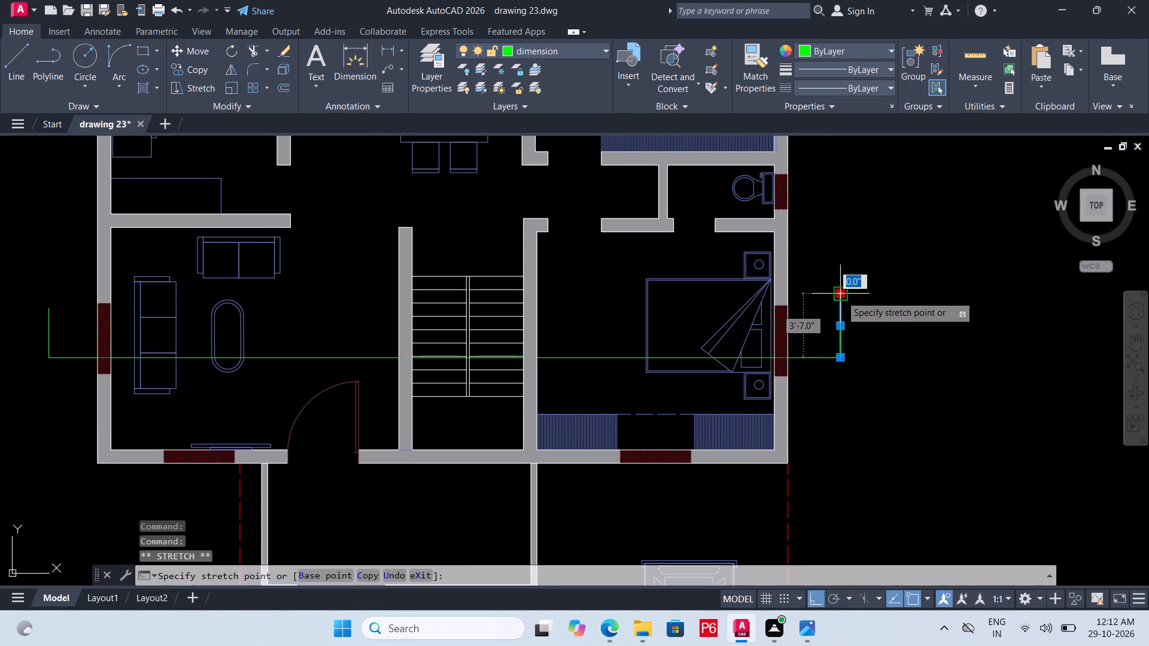
click(842, 307)
scroll(901, 307, down, 1)
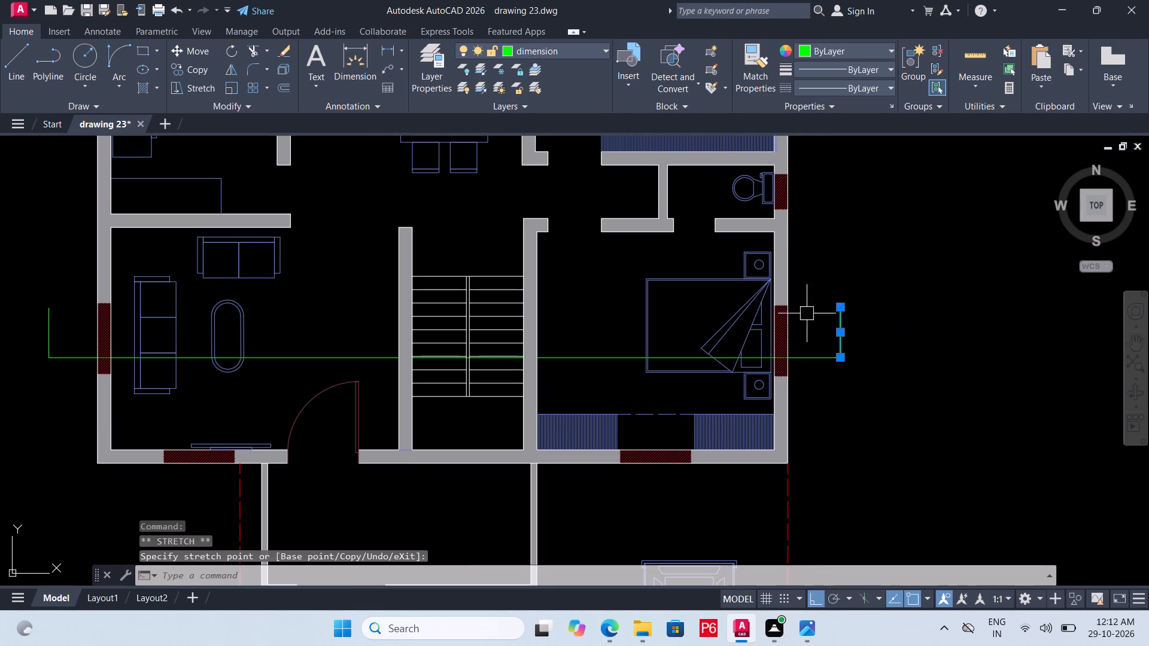
key(Escape)
Shorten the section line's upturned leg on the living-room side by stretching its upper endpoint downward.
scroll(37, 316, up, 1)
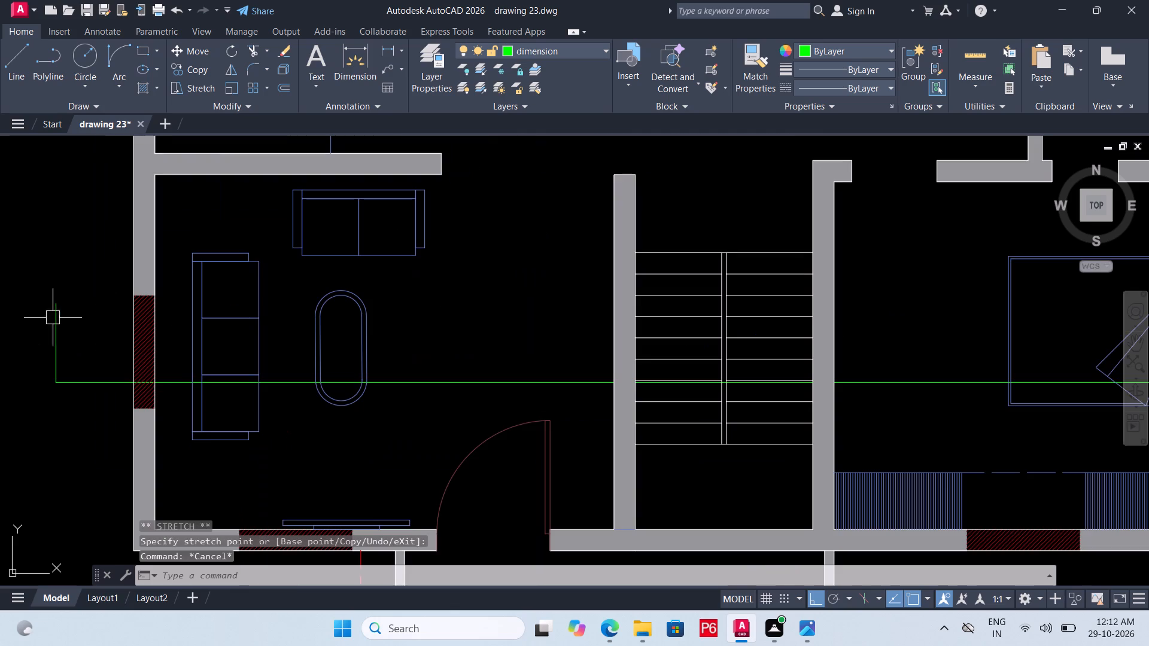
click(59, 321)
click(53, 299)
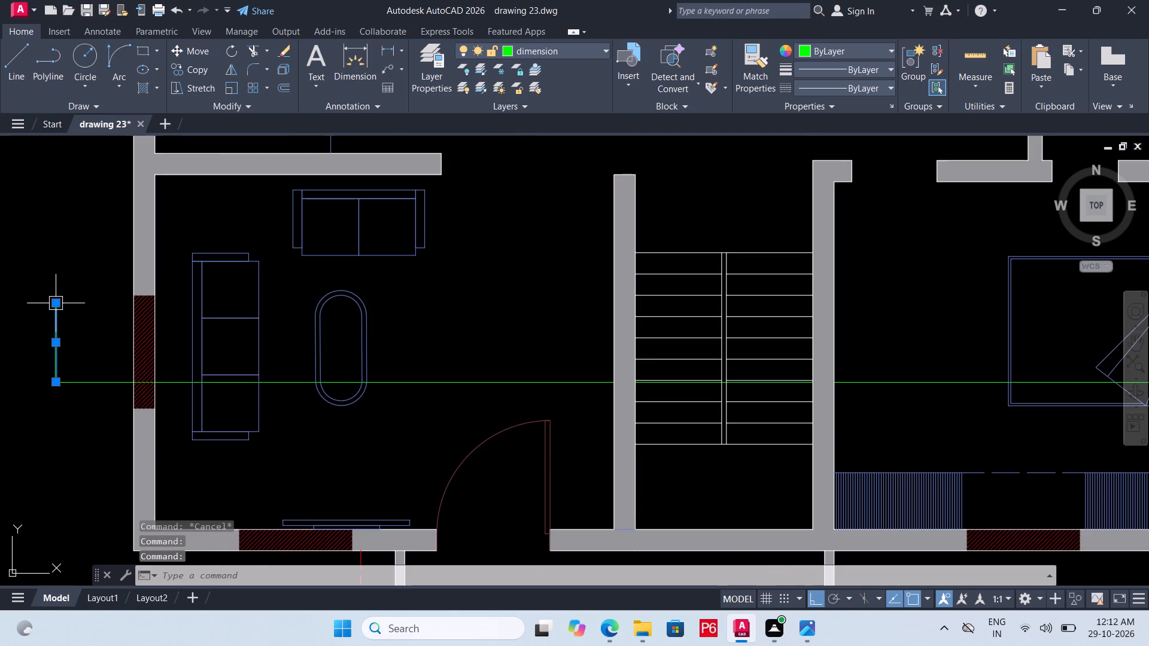
click(52, 301)
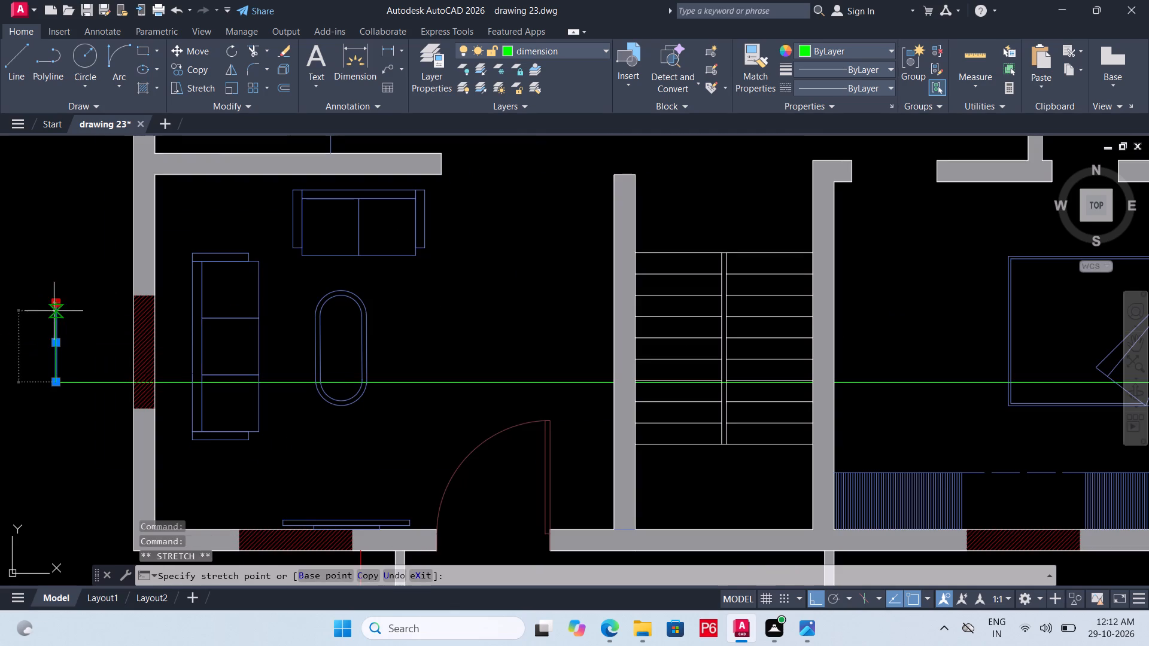
click(54, 311)
key(Escape)
scroll(45, 315, down, 2)
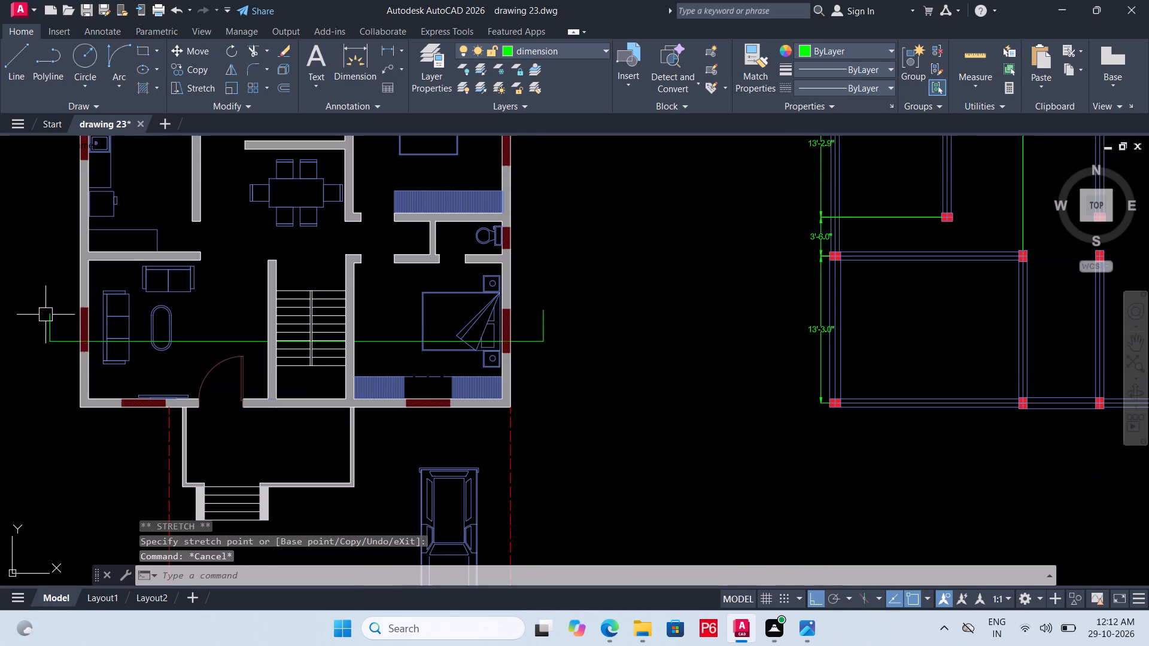
Save the drawing with the adjusted section line.
key(ctrl+s)
key(ctrl+s)
key(ctrl+s)
key(ctrl+s)
key(ctrl+s)
key(ctrl+s)
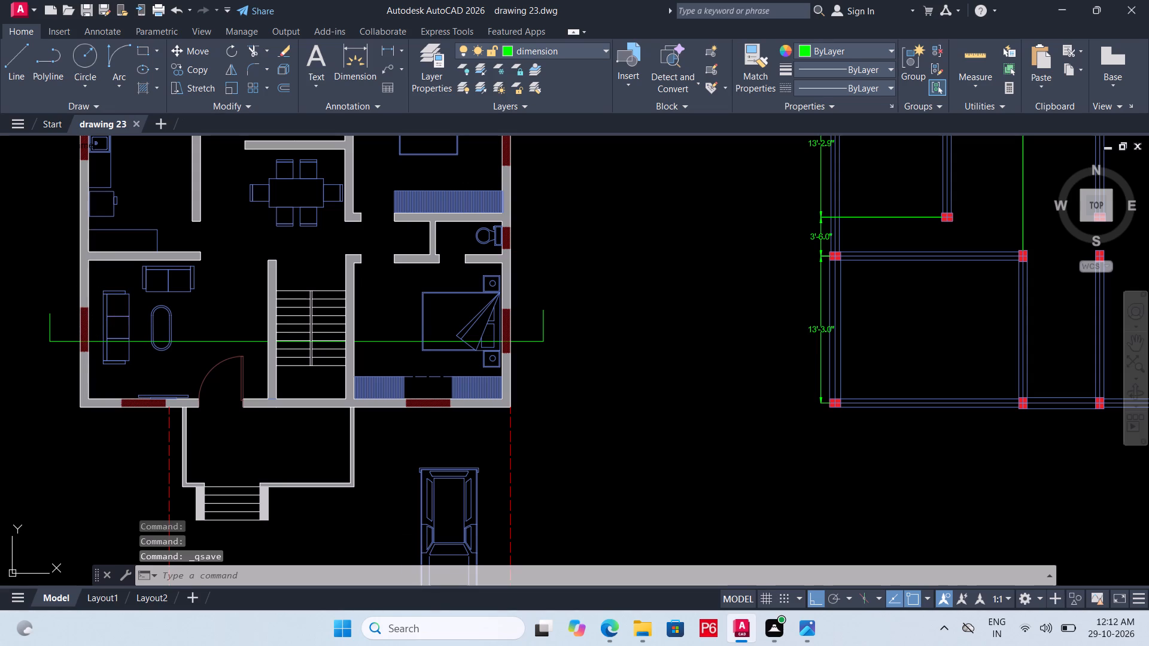
key(ctrl+s)
key(ctrl+s)
key(ctrl+s)
key(ctrl+s)
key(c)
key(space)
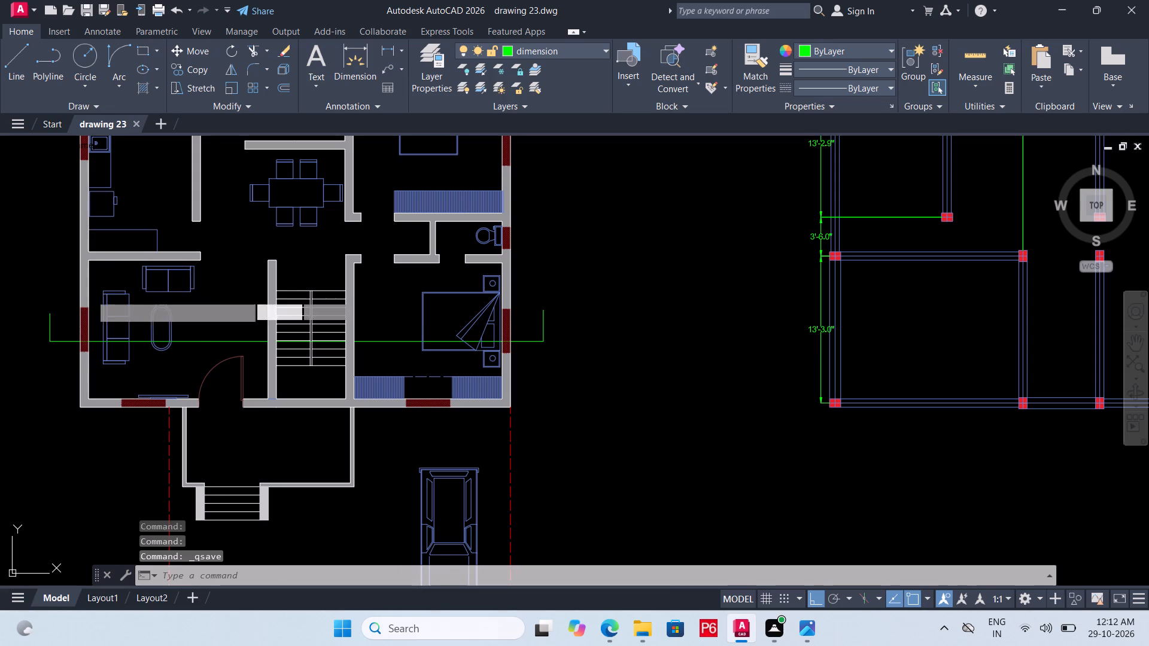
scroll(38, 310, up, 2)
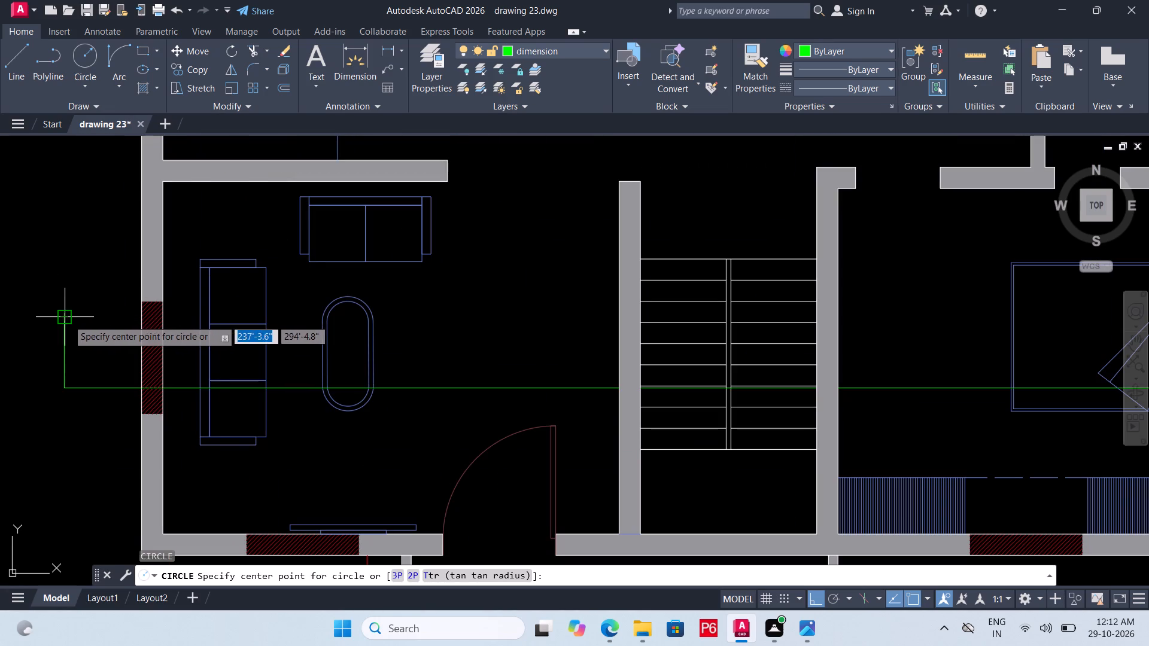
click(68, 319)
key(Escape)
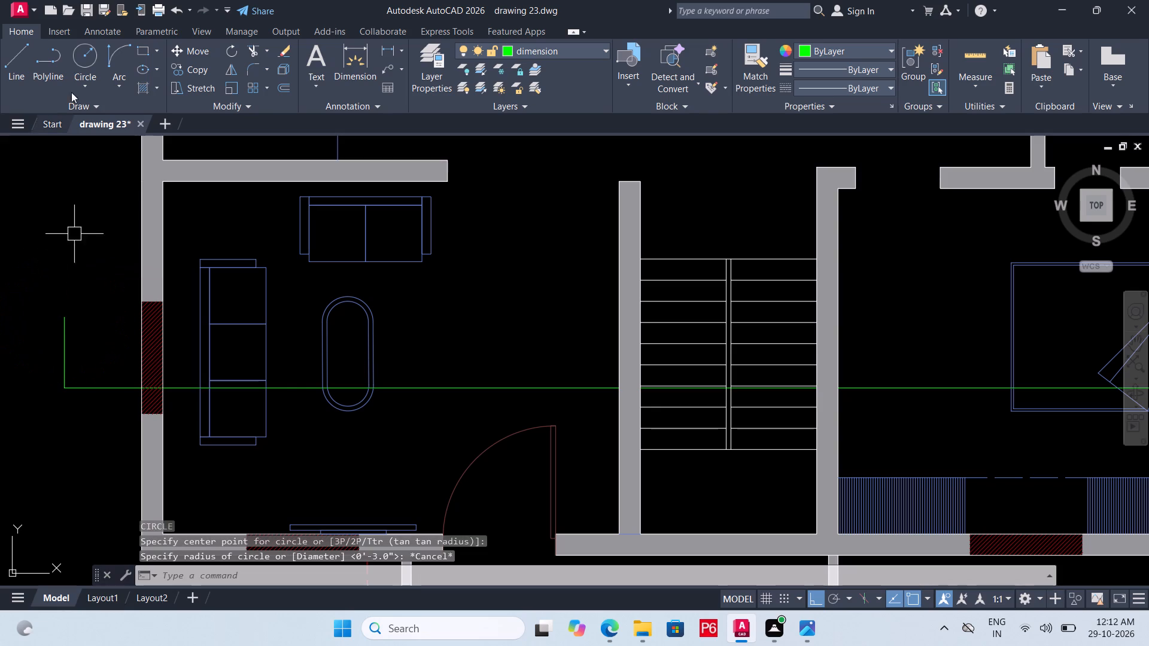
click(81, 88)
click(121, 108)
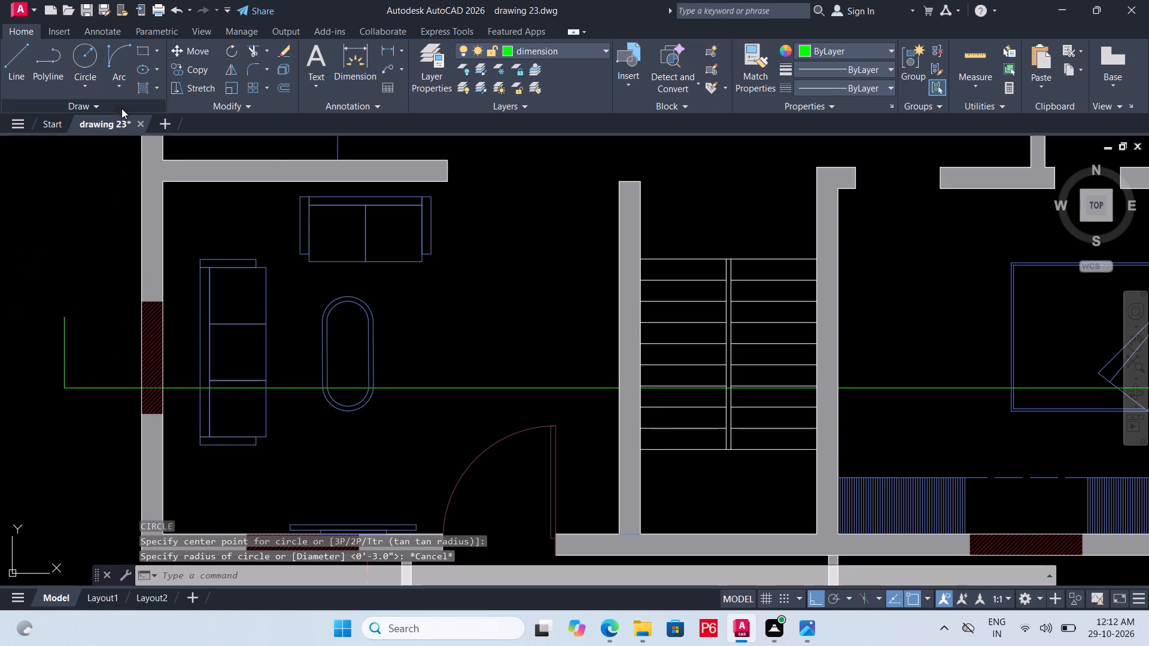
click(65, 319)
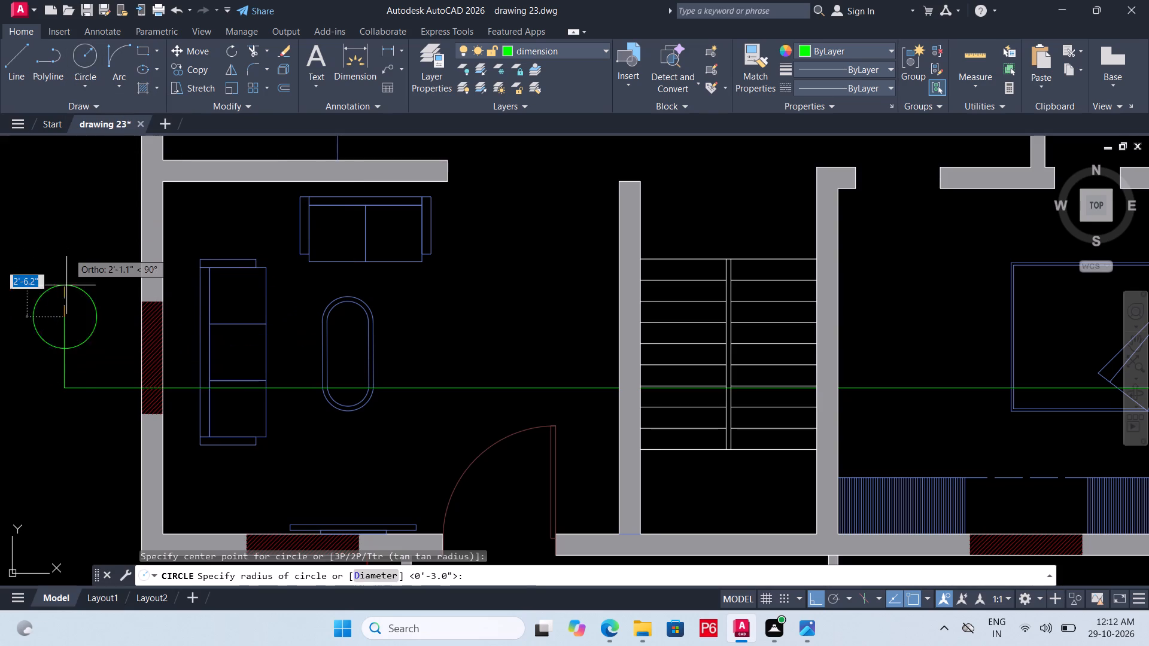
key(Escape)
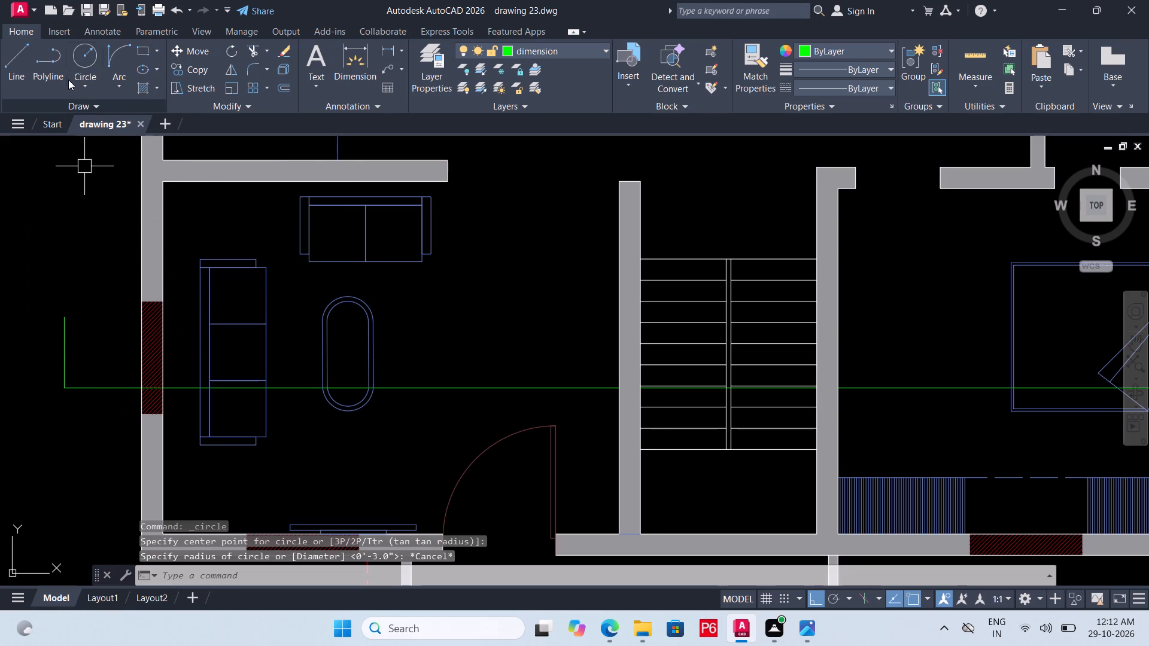
Draw a two-point circle about 3'-4" in diameter, rising from the top of the section line's leg on the living-room side.
drag(68, 80, 74, 80)
click(111, 176)
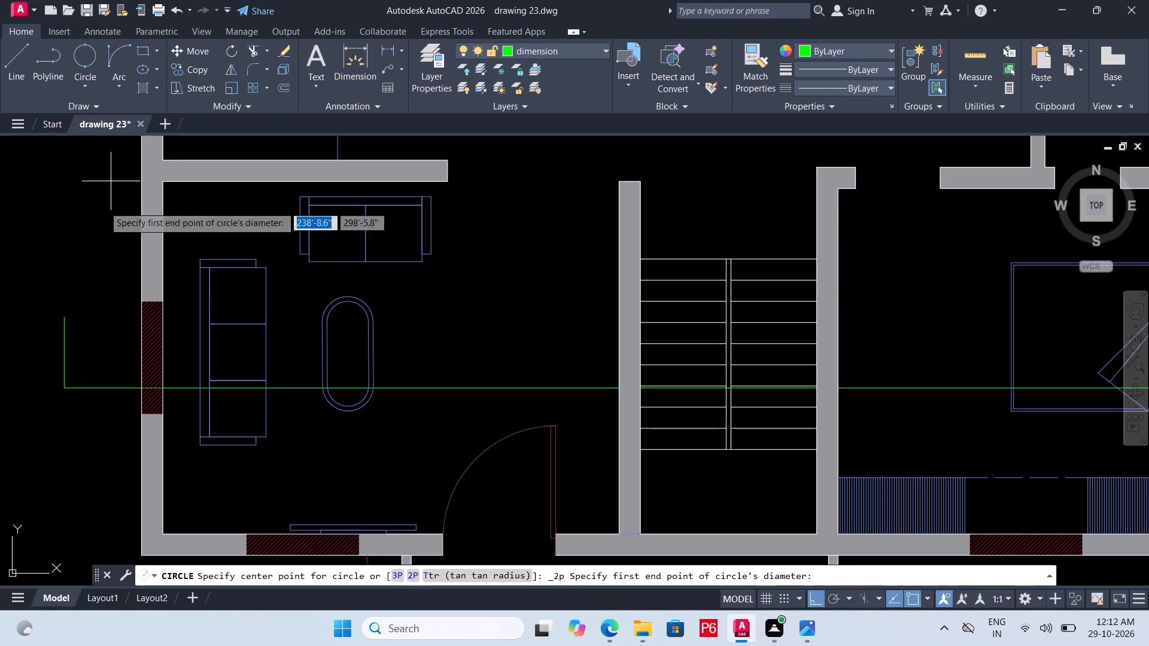
drag(66, 319, 70, 300)
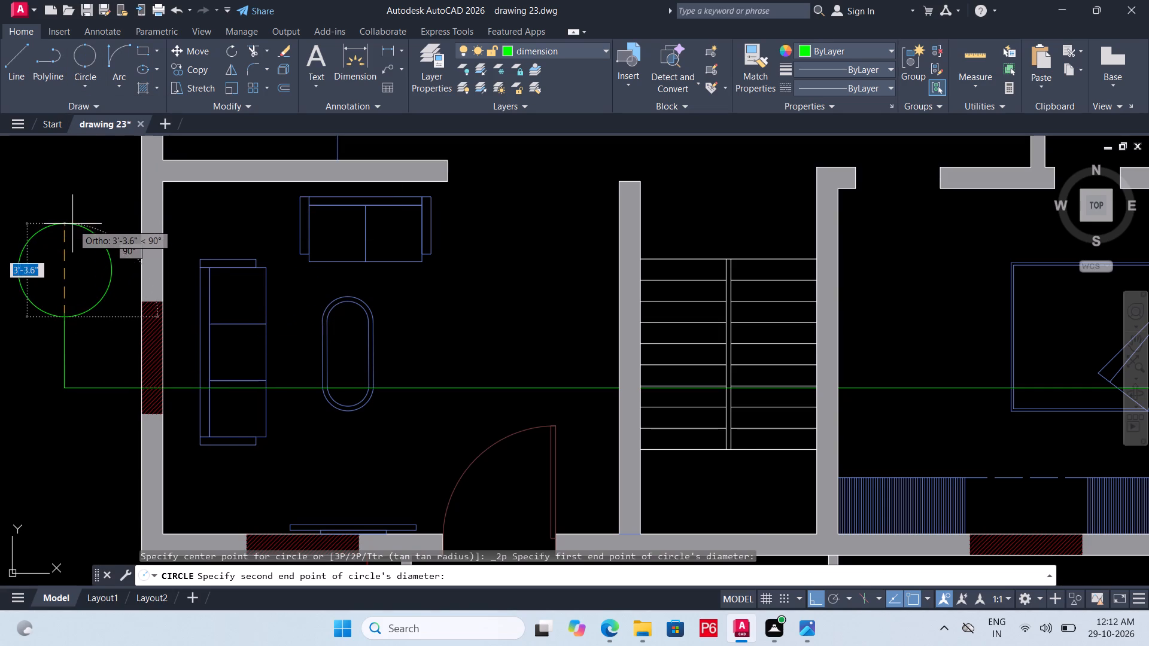
click(72, 224)
scroll(76, 245, down, 2)
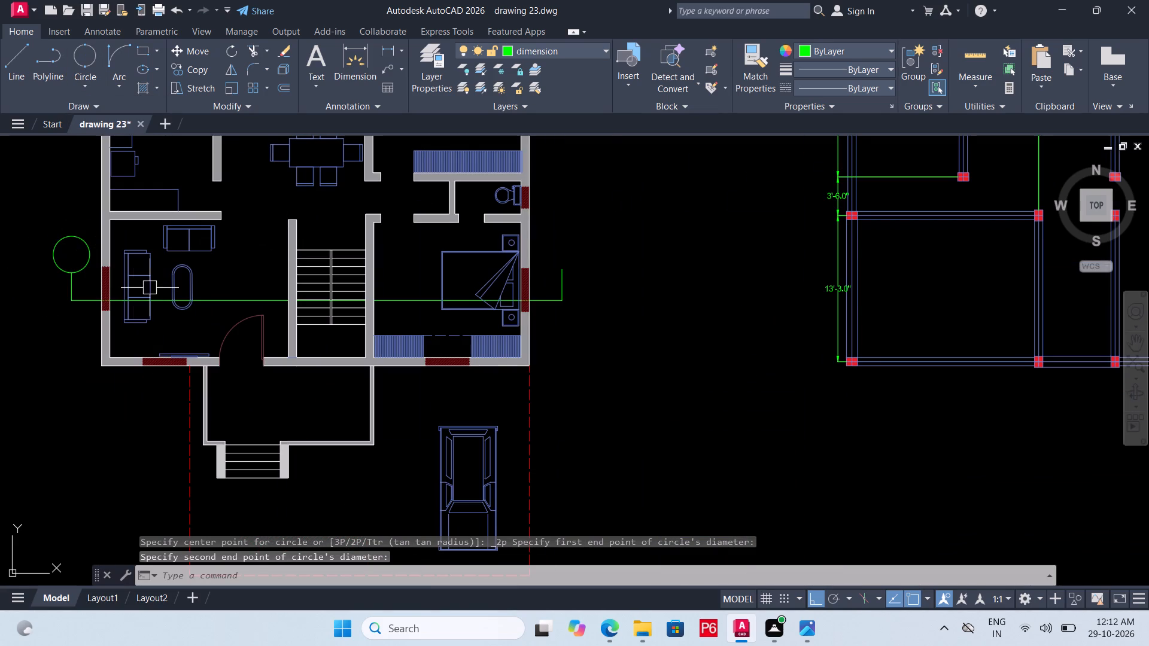
key(Escape)
Copy the section marker circle from the living-room side to the top of the section line's leg on the bedroom side.
click(87, 270)
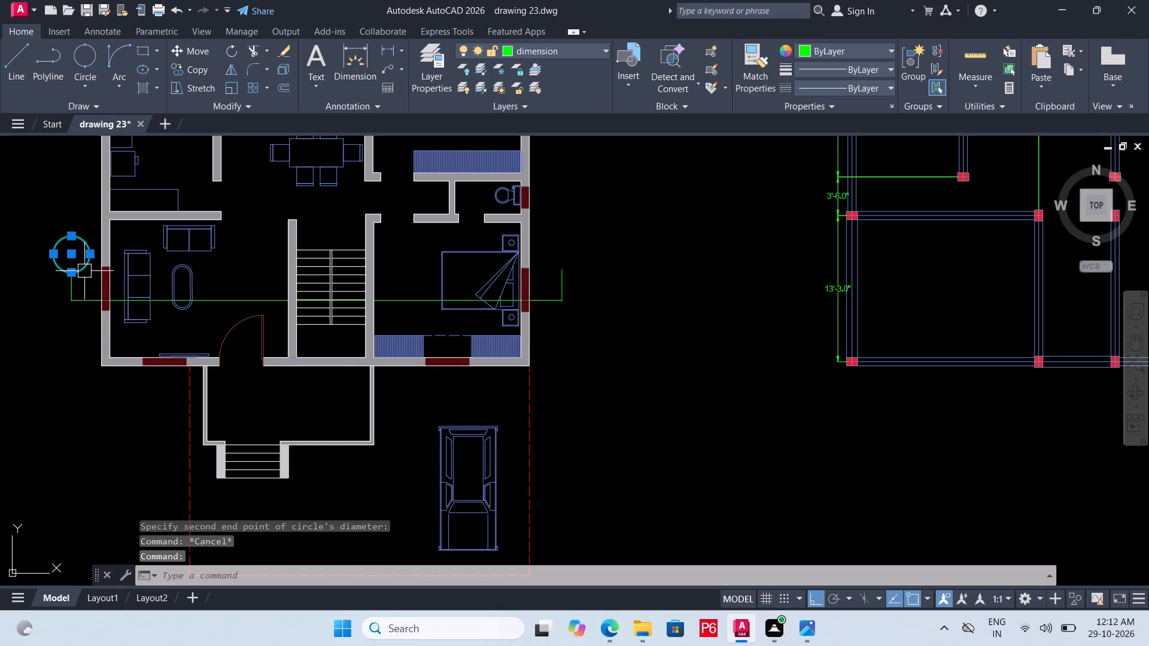
key(c)
key(o)
key(space)
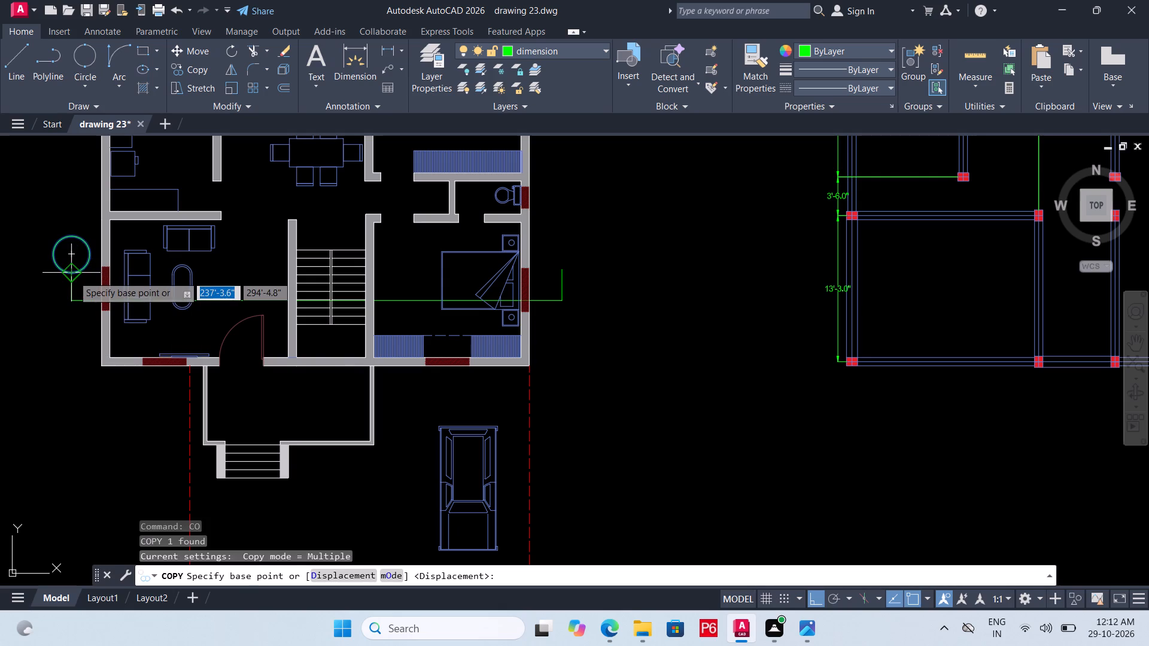
click(73, 276)
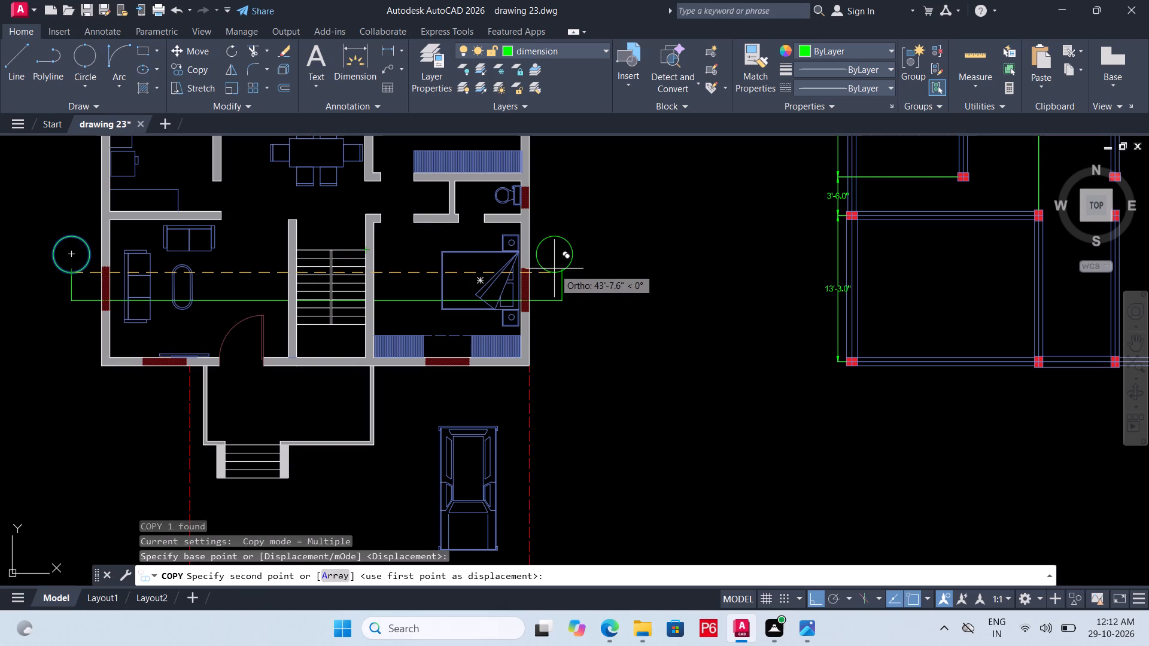
click(557, 269)
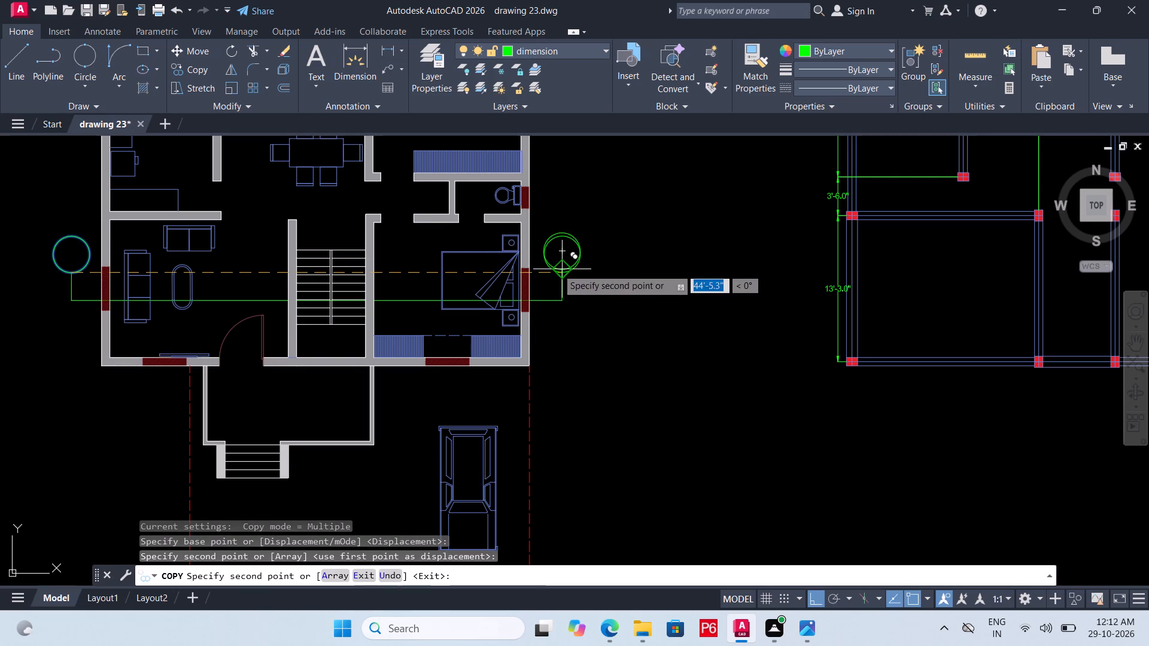
Save the drawing with both section marker circles in place.
key(ctrl+s)
key(ctrl+s)
key(ctrl+s)
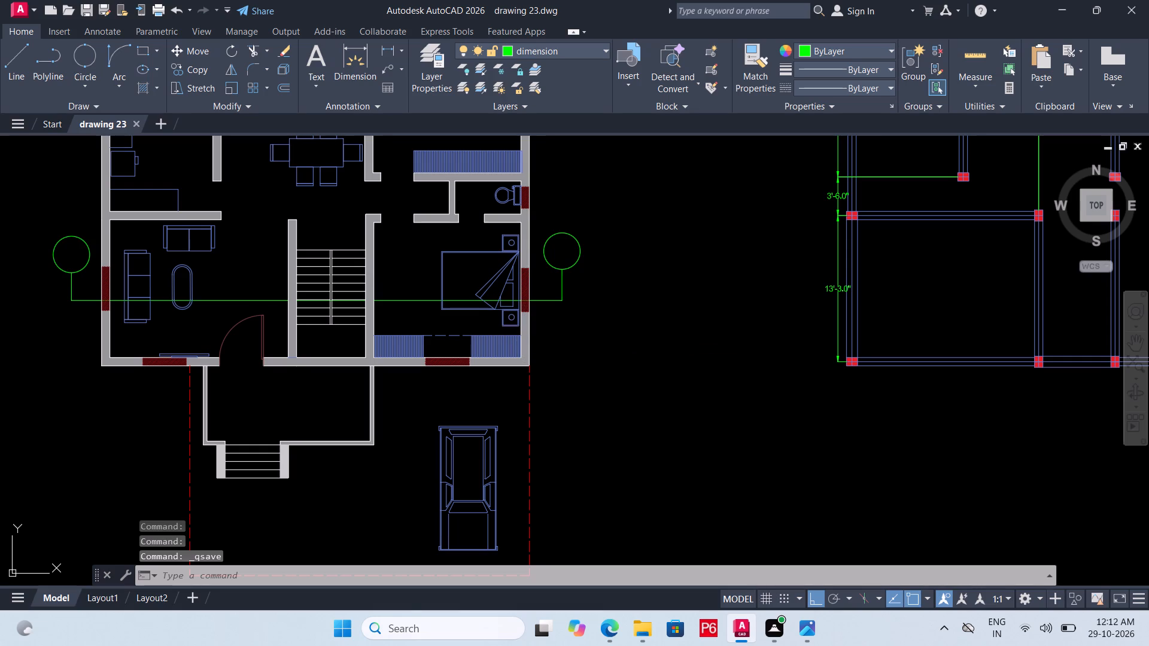
key(ctrl+s)
key(ctrl+s)
key(ctrl+s)
key(ctrl+s)
key(ctrl+s)
key(ctrl+s)
key(ctrl+s)
key(ctrl+s)
Add the multiline text "A" inside the section marker circle on the living-room side.
scroll(262, 323, down, 1)
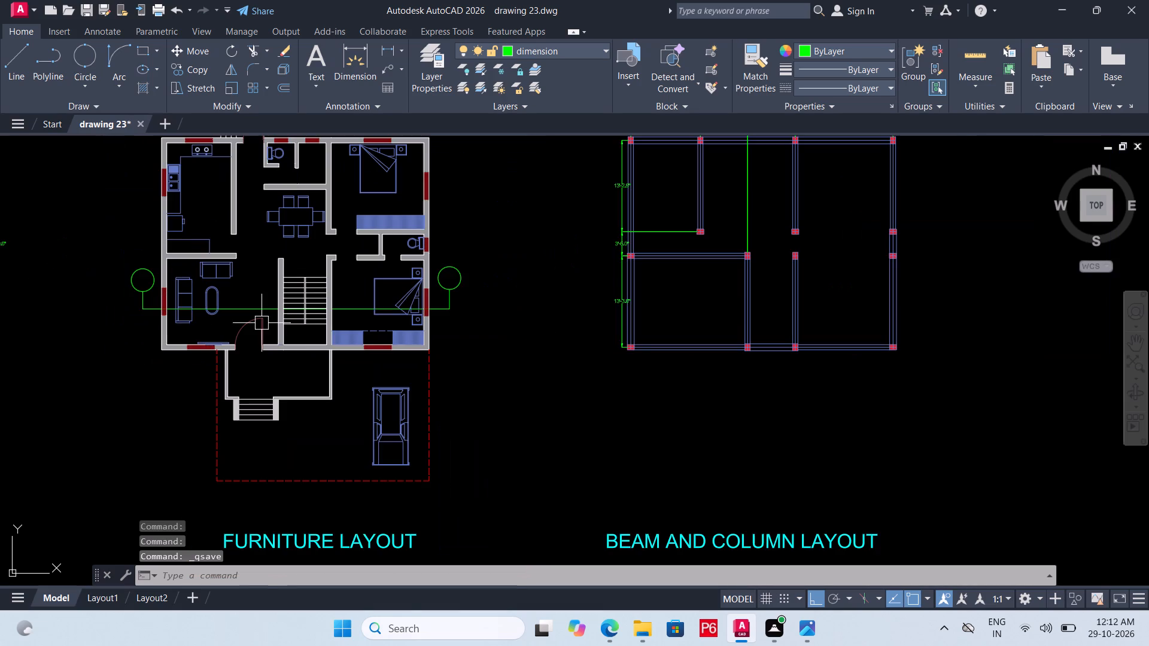
scroll(262, 323, down, 1)
scroll(256, 315, up, 1)
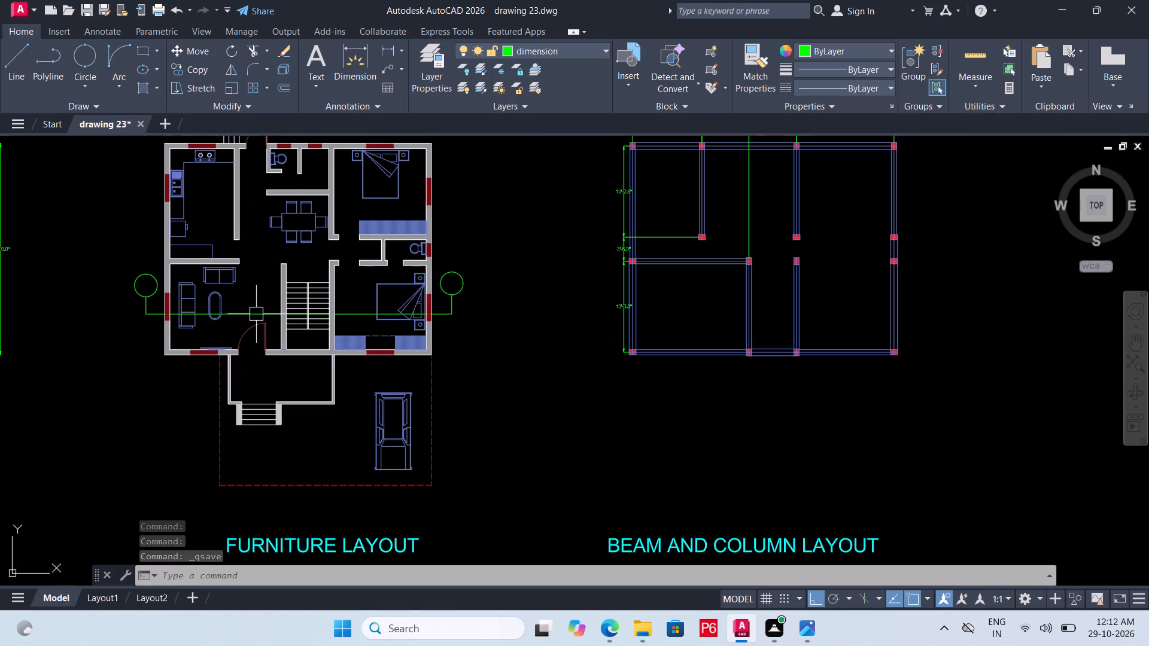
scroll(256, 313, up, 2)
scroll(274, 288, down, 2)
scroll(152, 284, up, 1)
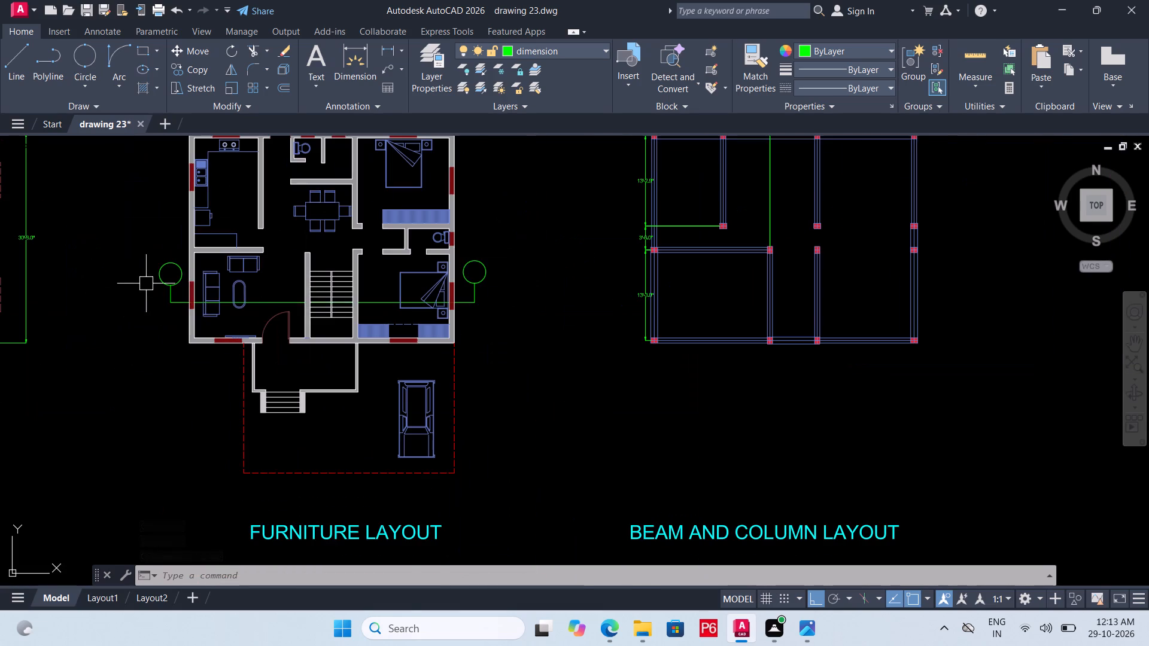
scroll(152, 284, up, 1)
text(T)
key(space)
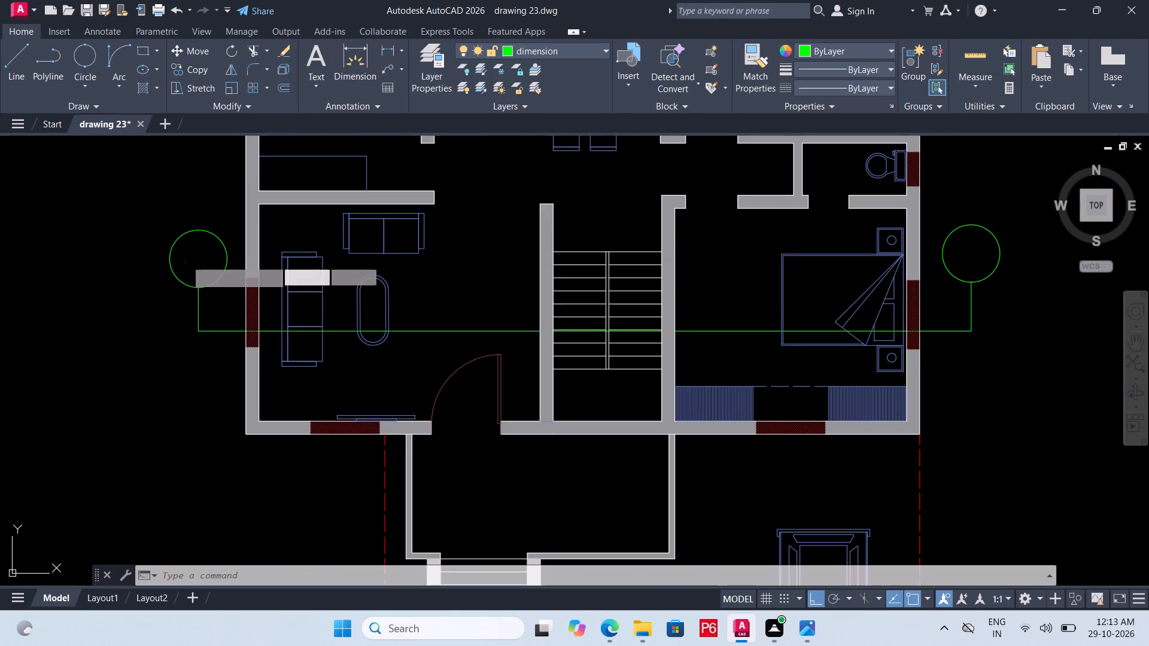
scroll(187, 255, up, 2)
click(184, 244)
click(244, 285)
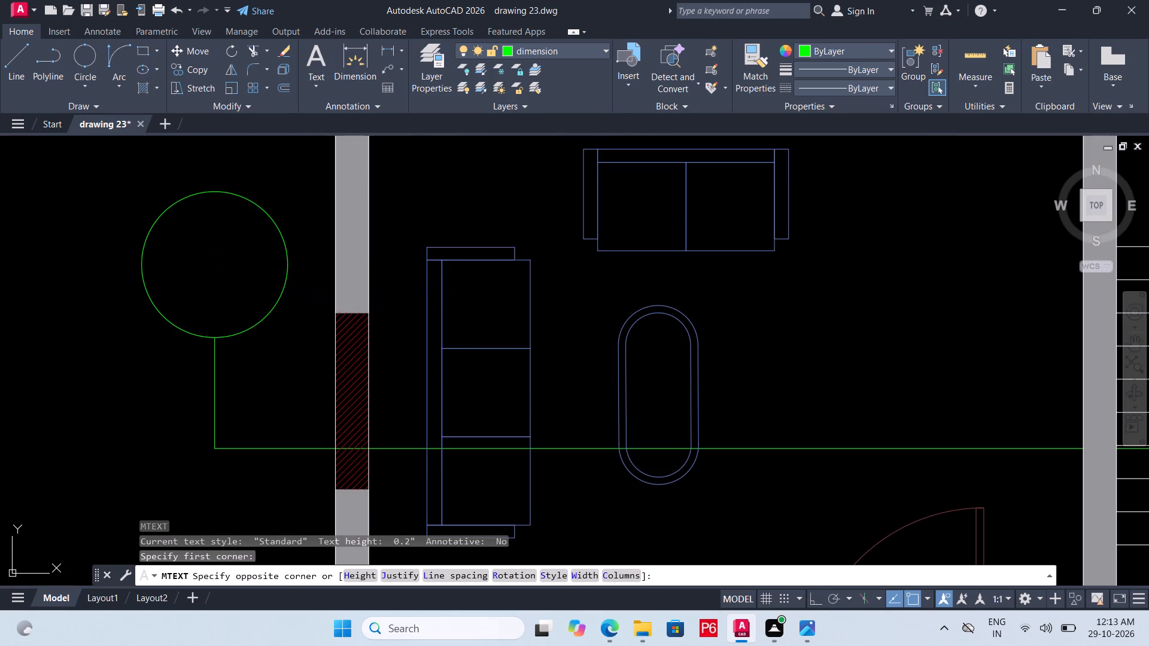
key(a)
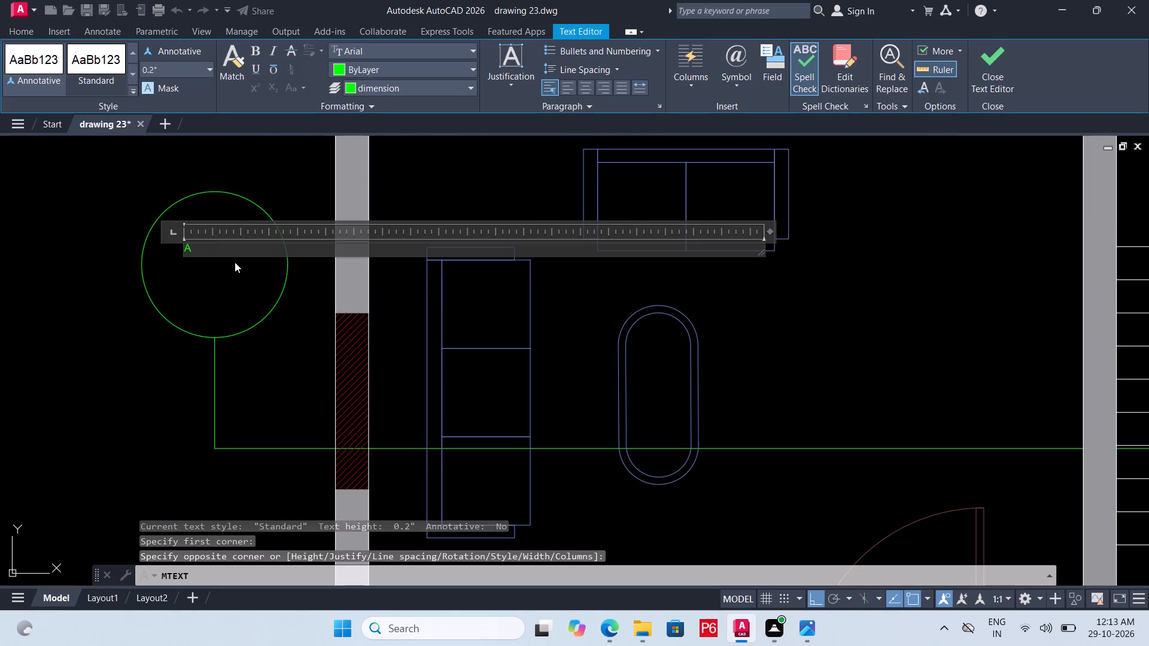
click(321, 175)
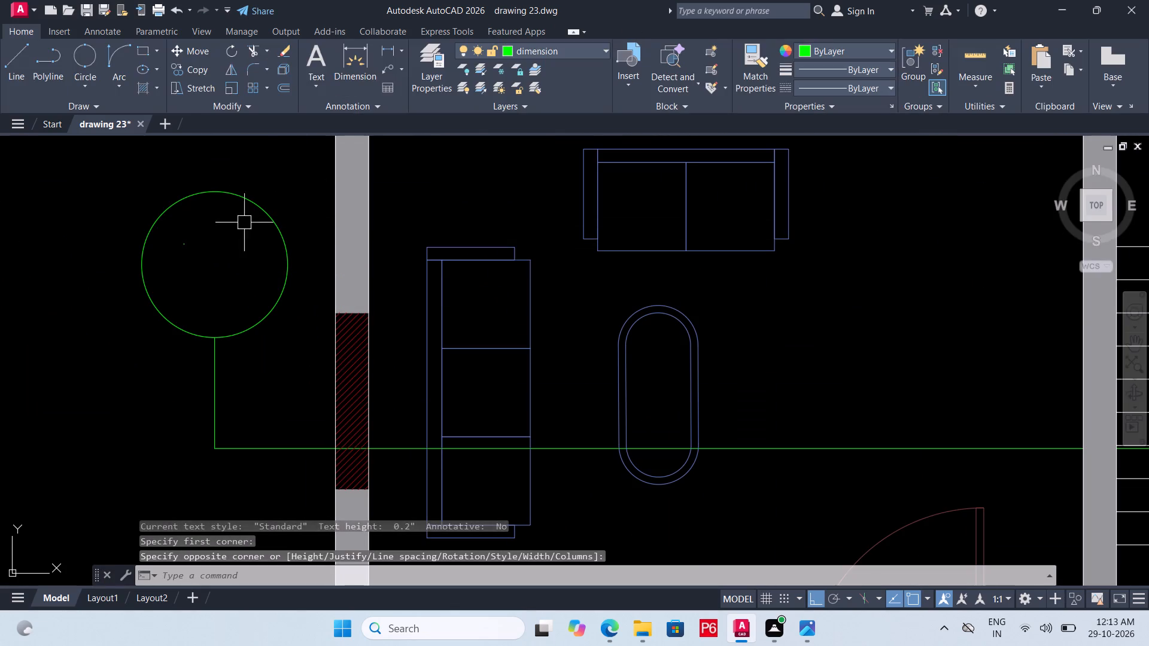
Open the properties of the letter A inside the living-room-side marker circle.
click(181, 245)
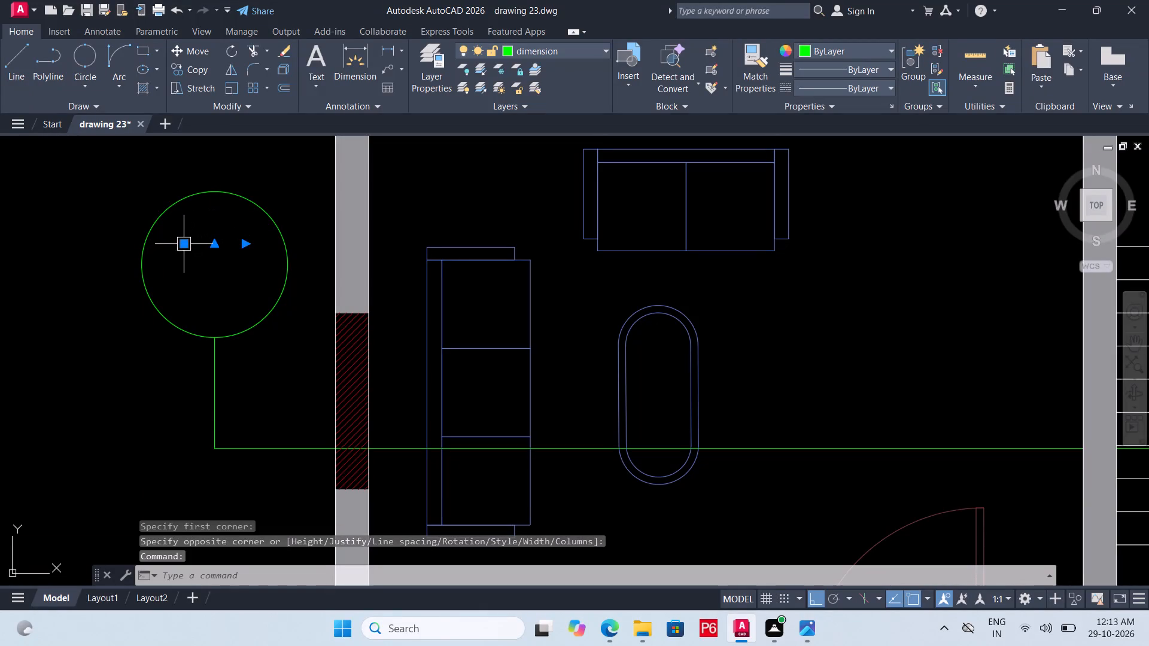
right_click(181, 245)
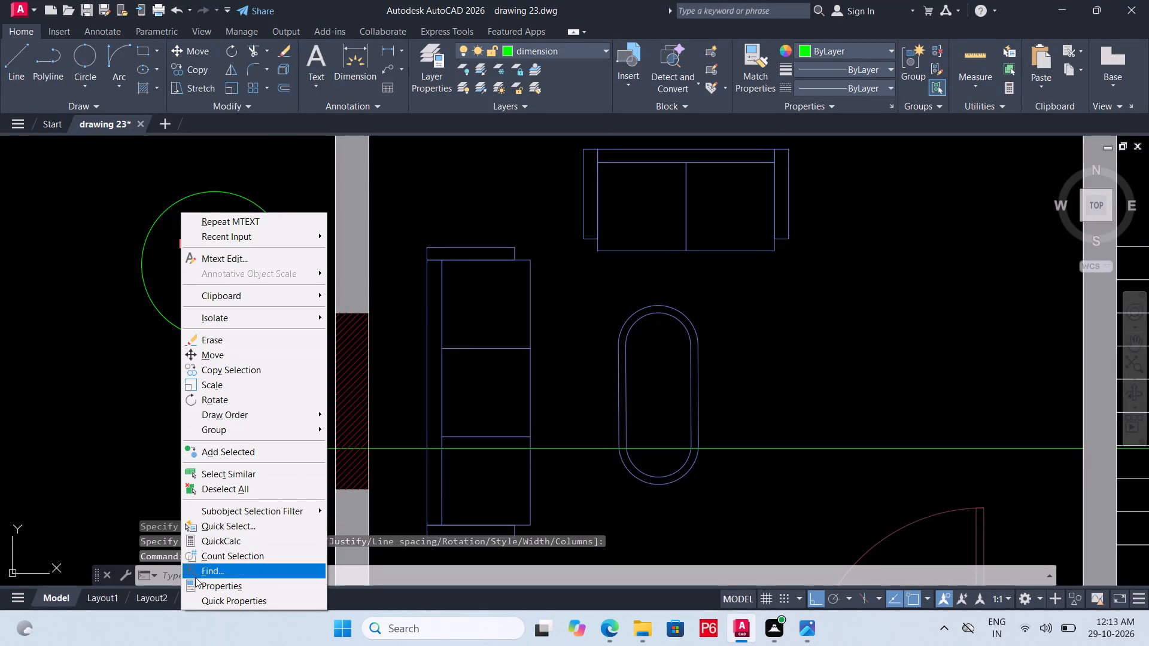
click(239, 589)
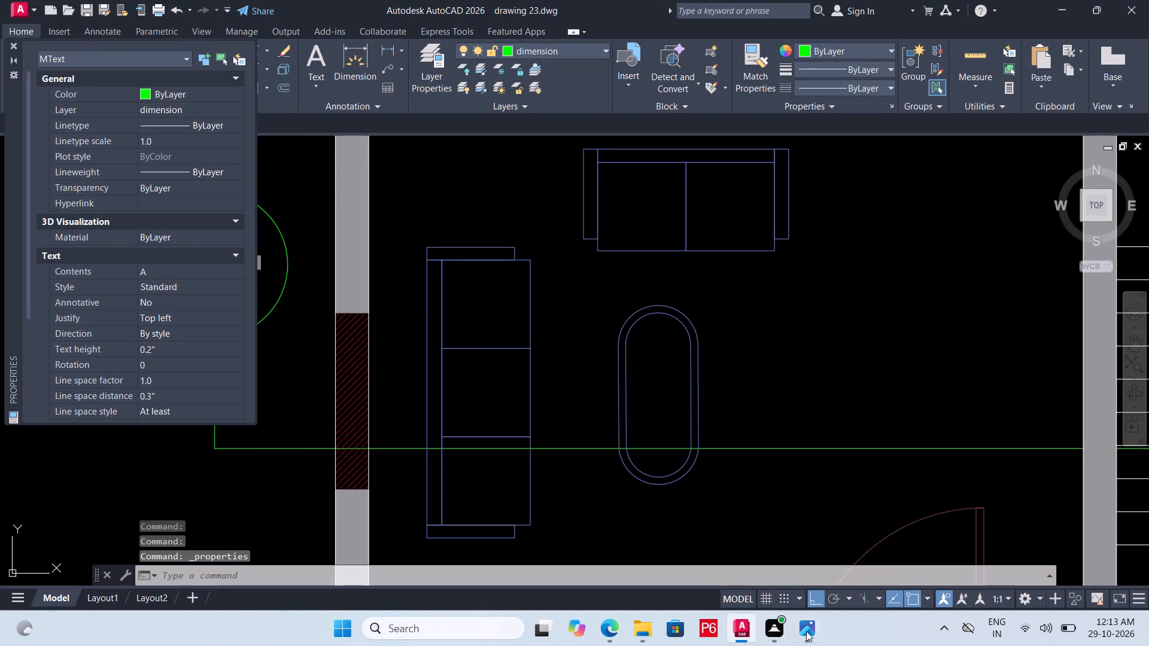
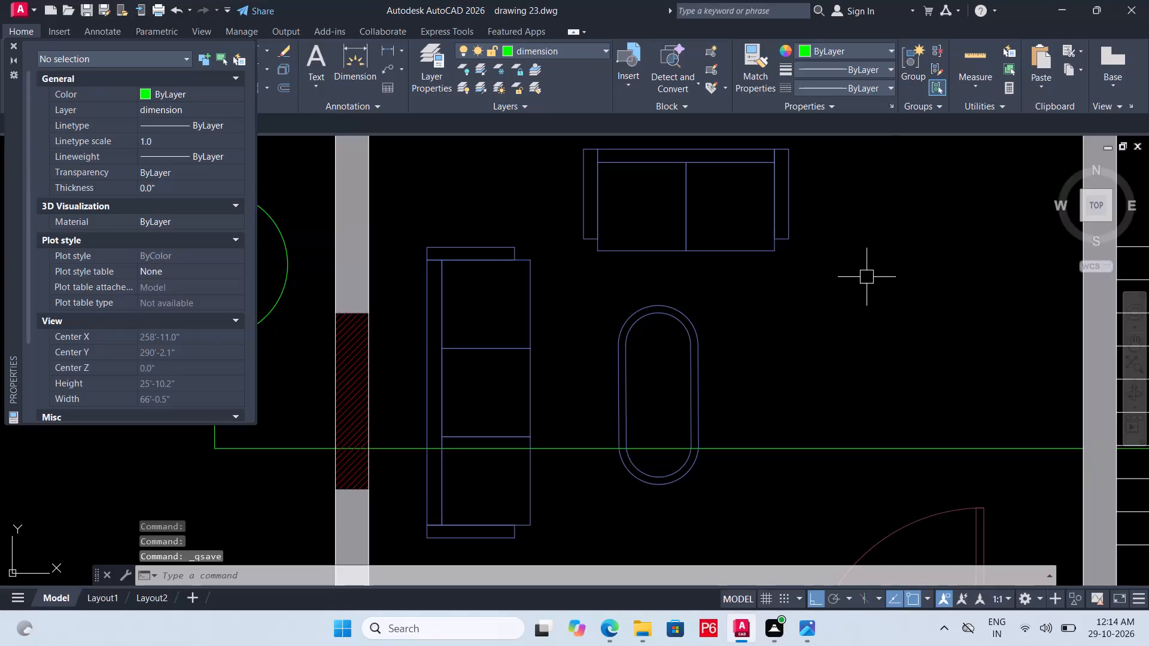
Save the drawing.
key(ctrl+s)
key(ctrl+s)
key(ctrl+s)
key(ctrl+s)
key(ctrl+s)
key(ctrl+s)
key(ctrl+s)
key(ctrl+s)
key(ctrl+s)
key(ctrl+s)
key(ctrl+s)
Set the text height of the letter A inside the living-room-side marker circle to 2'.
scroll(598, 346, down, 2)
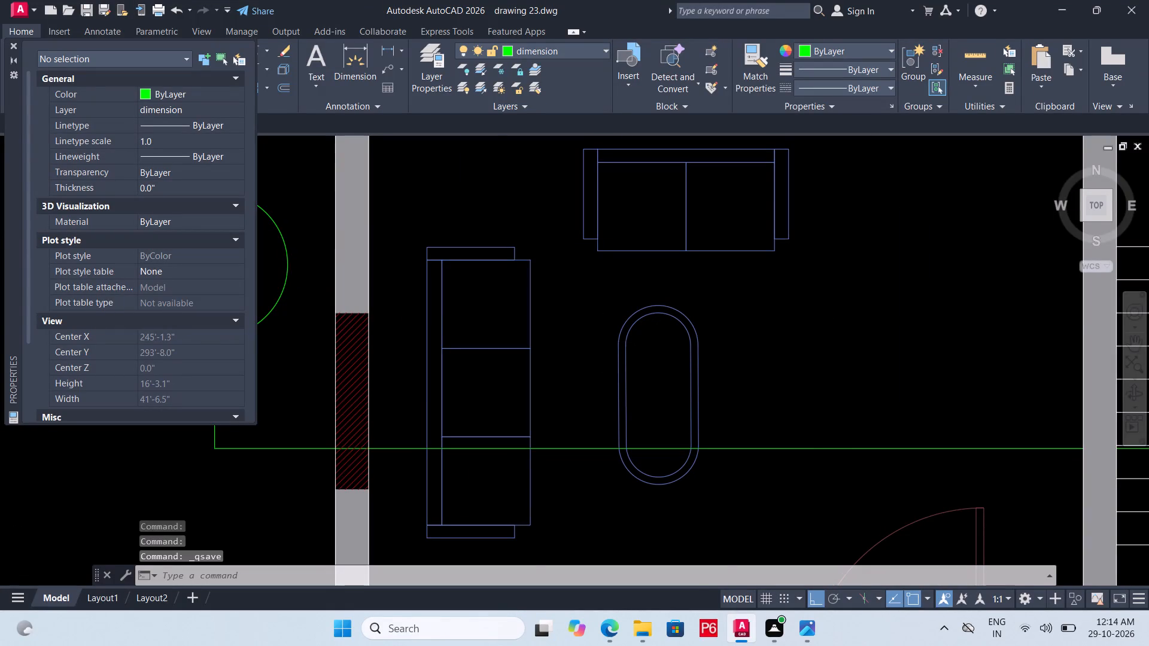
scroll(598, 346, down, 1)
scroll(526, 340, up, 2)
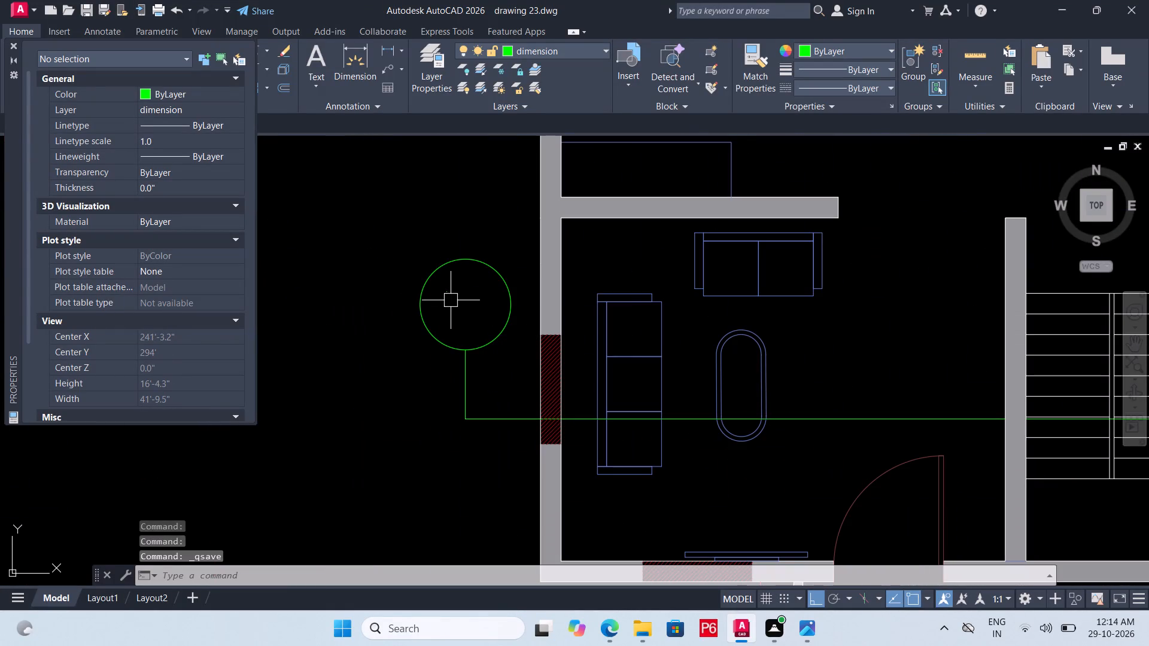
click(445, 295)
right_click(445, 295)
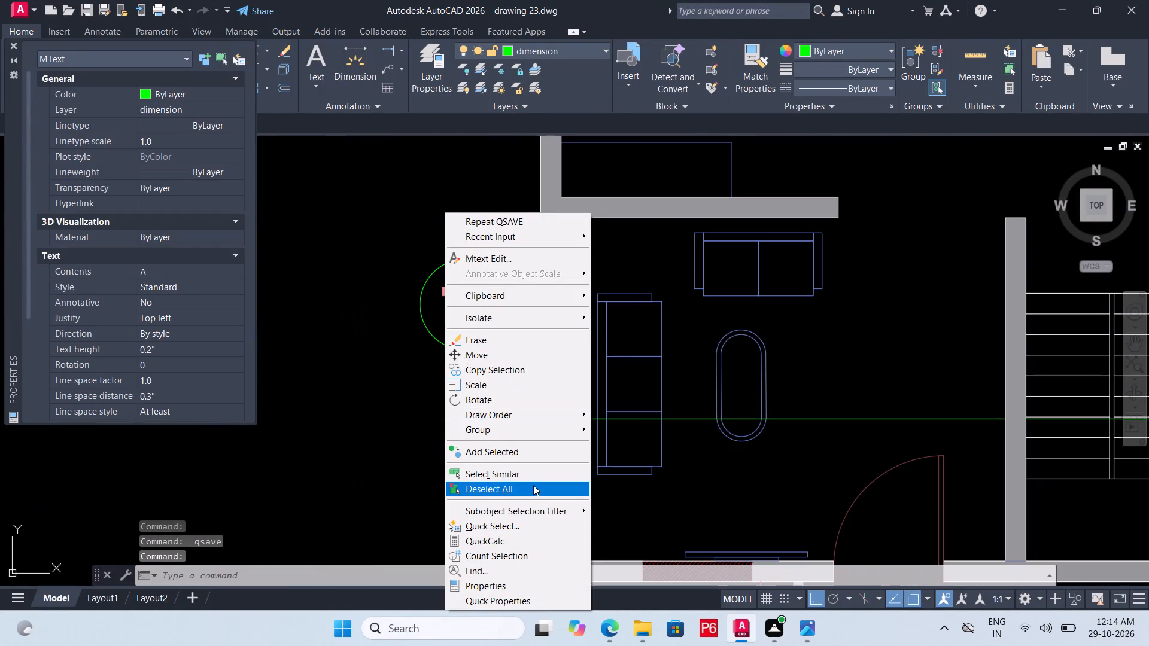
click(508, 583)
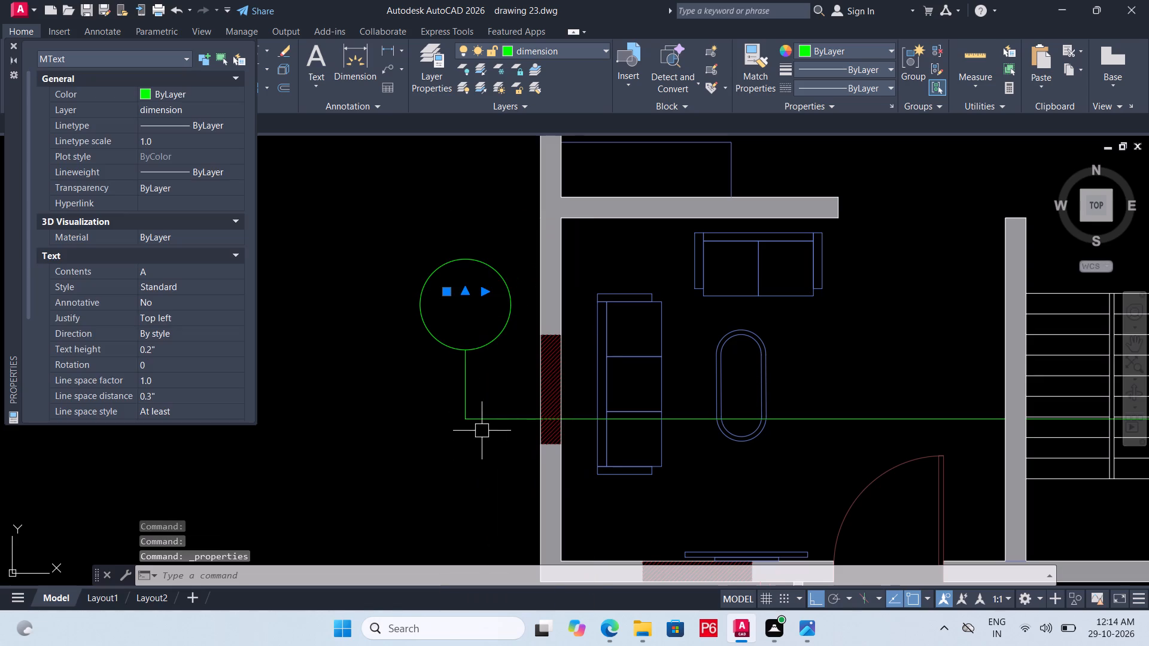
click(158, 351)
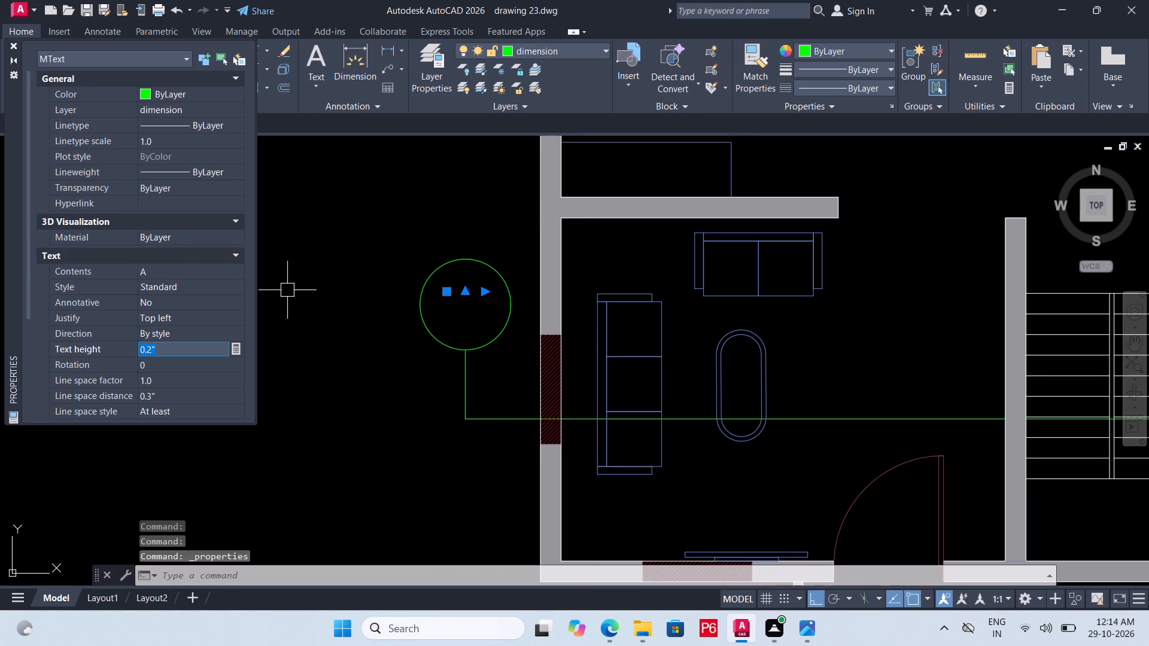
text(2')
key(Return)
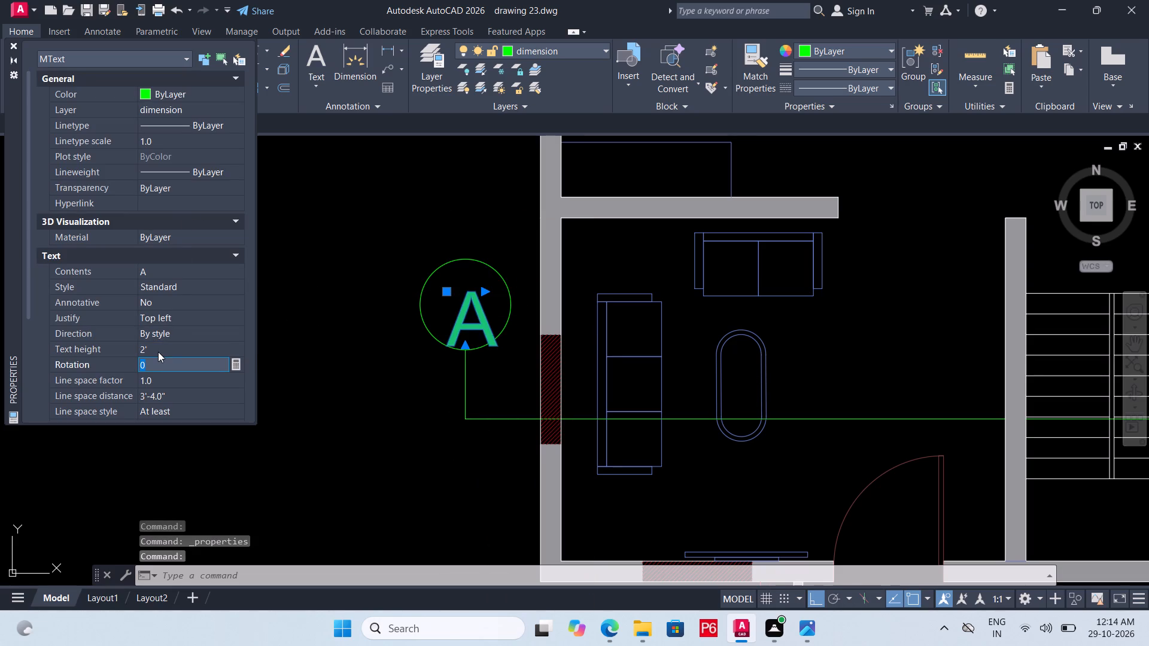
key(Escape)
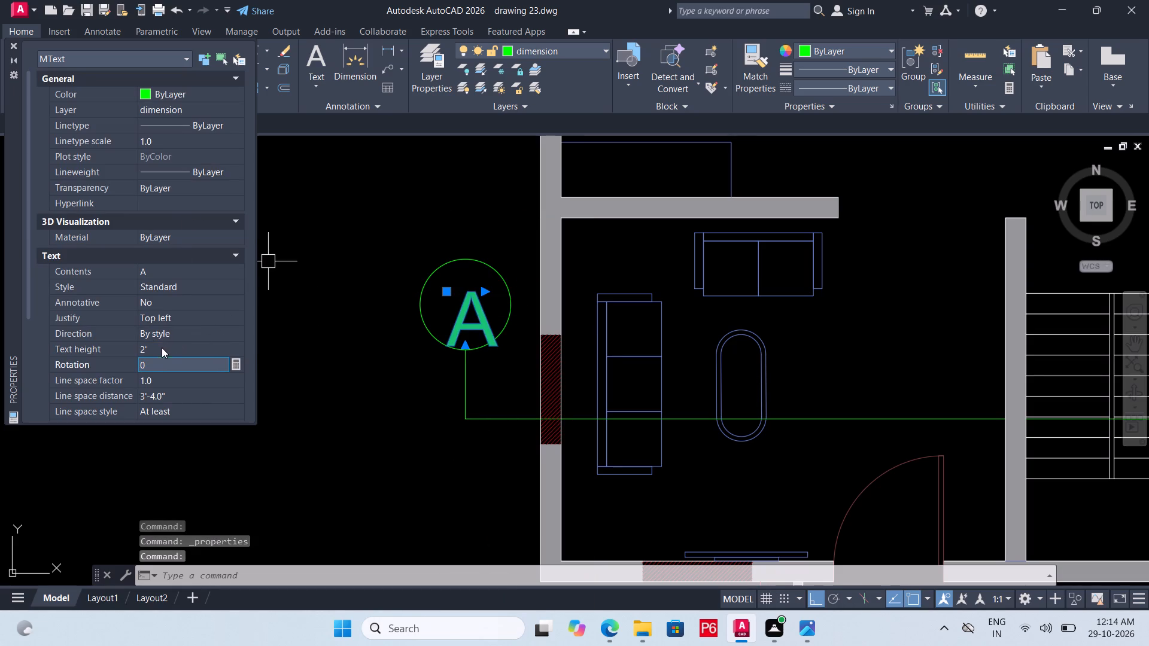
Set the text height of the letter A inside the living-room-side marker circle to 1'6".
click(162, 348)
text(16')
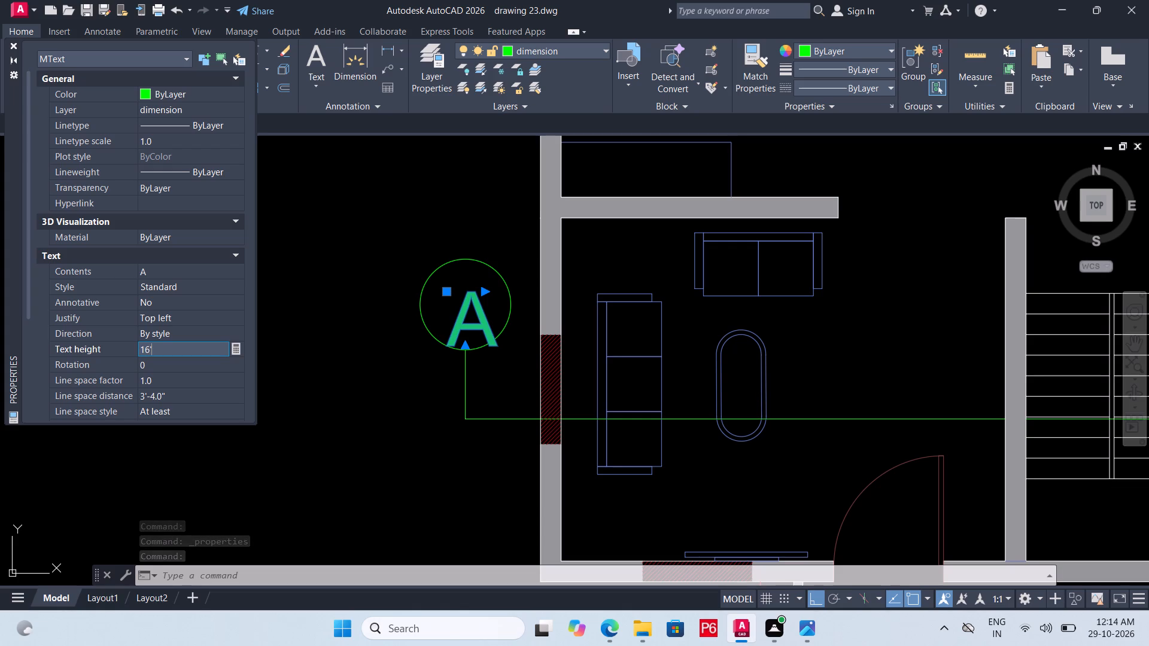
key(BackSpace)
key(apostrophe)
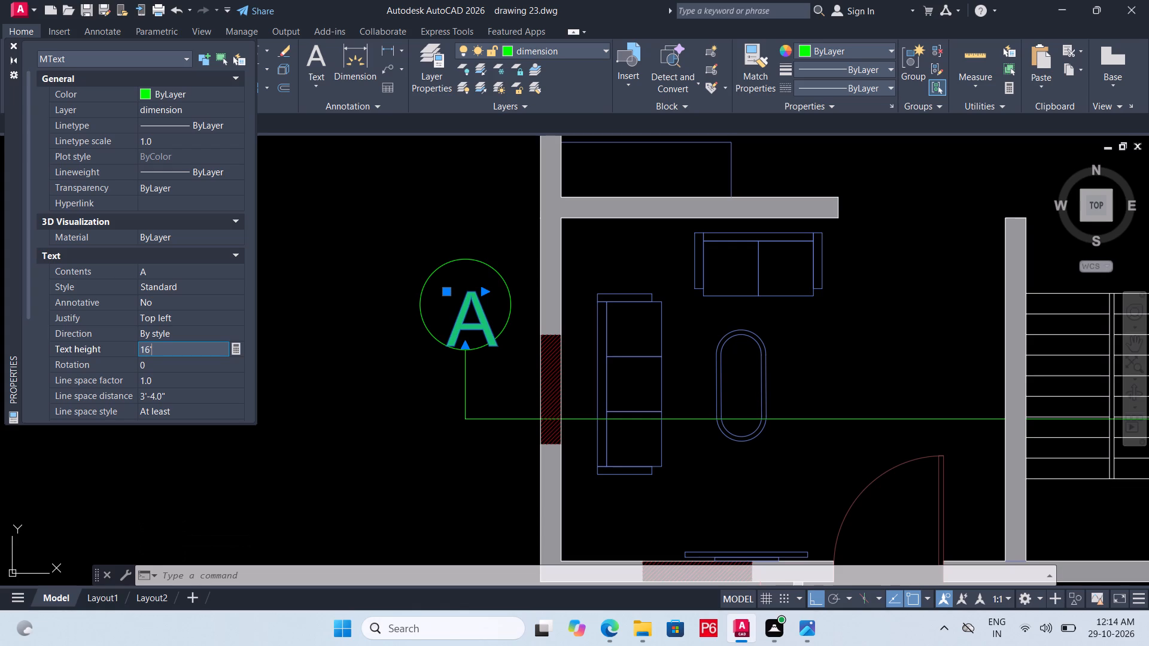
key(BackSpace)
key(BackSpace)
text('6")
key(Return)
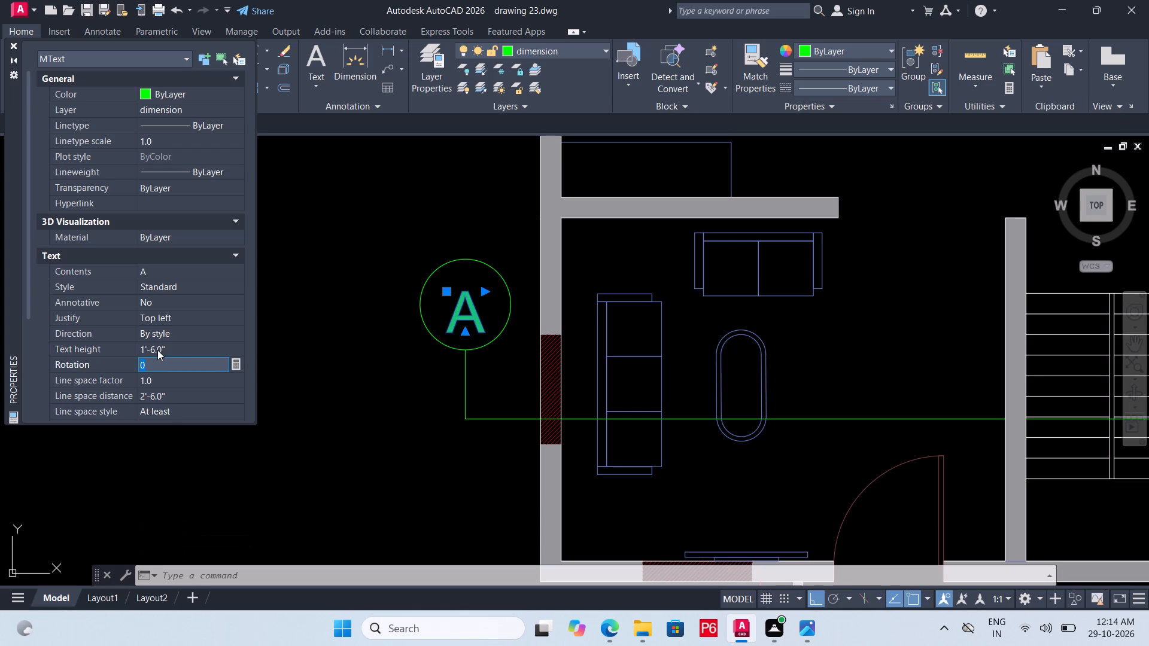
Save the drawing with the resized letter A.
key(ctrl+s)
key(ctrl+s)
key(ctrl+s)
key(ctrl+s)
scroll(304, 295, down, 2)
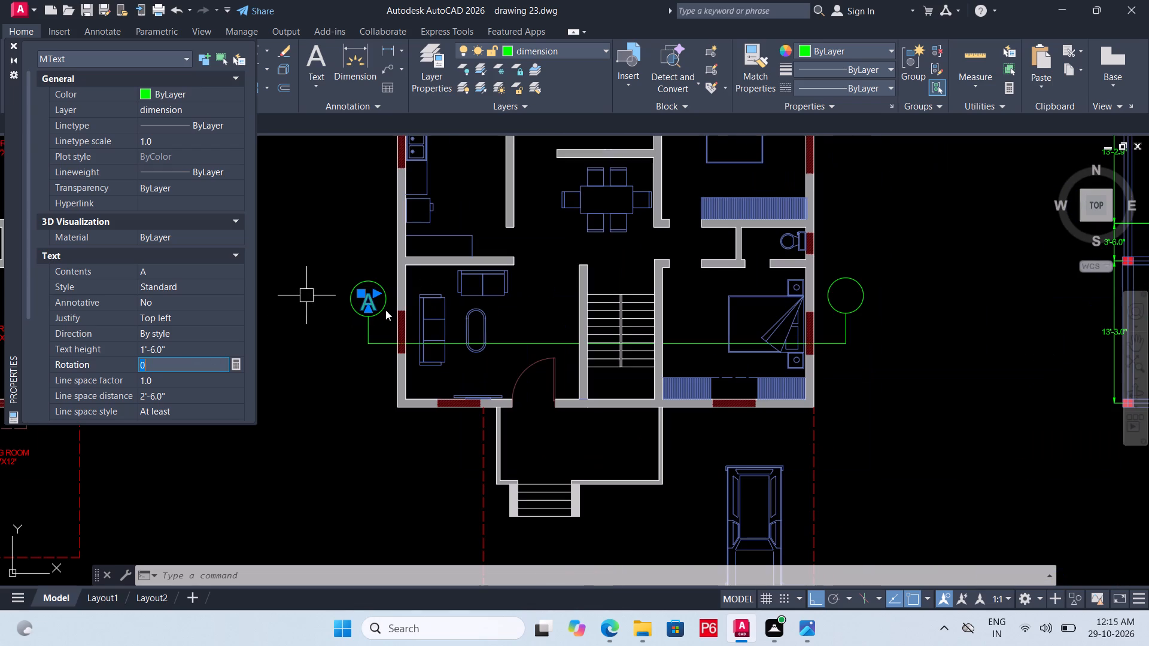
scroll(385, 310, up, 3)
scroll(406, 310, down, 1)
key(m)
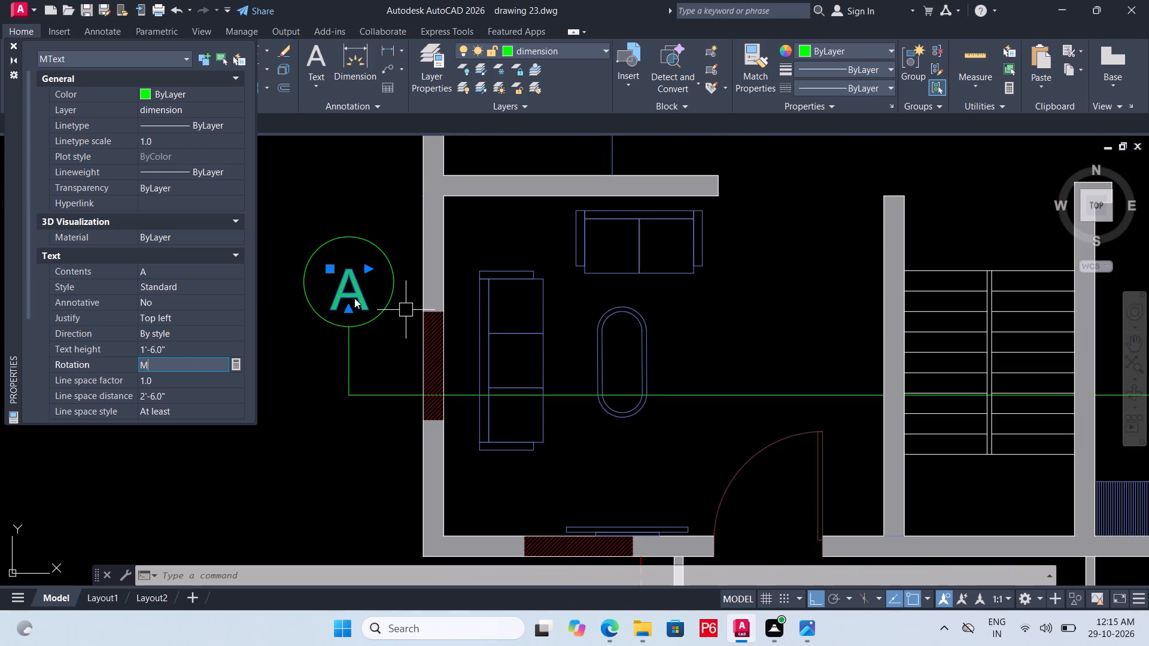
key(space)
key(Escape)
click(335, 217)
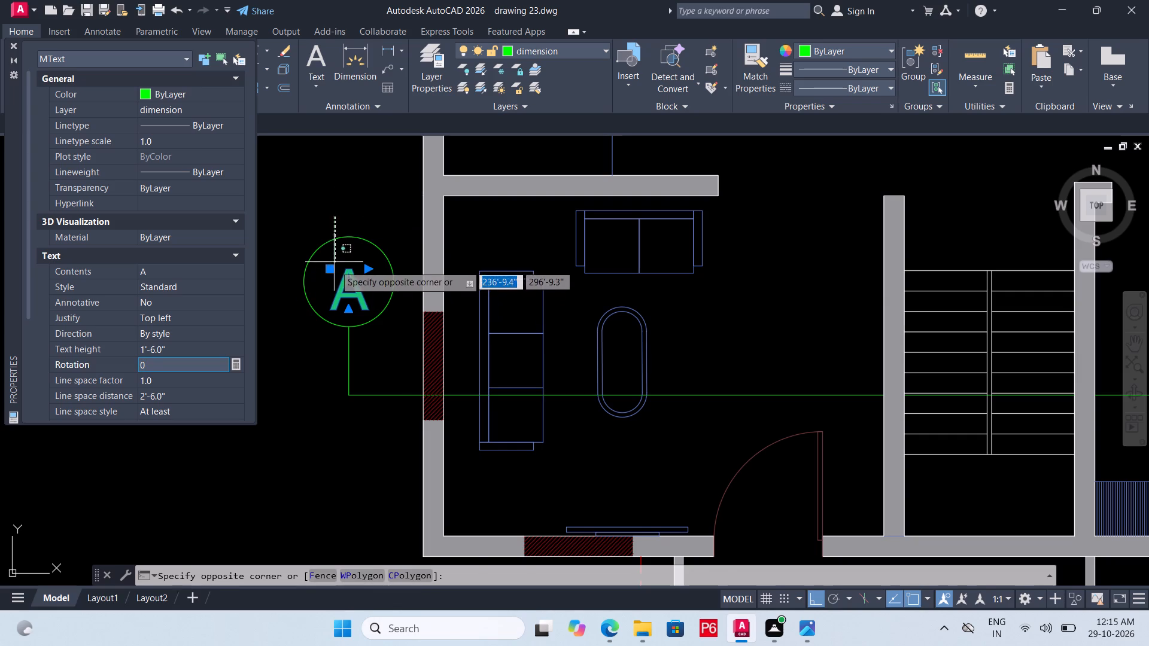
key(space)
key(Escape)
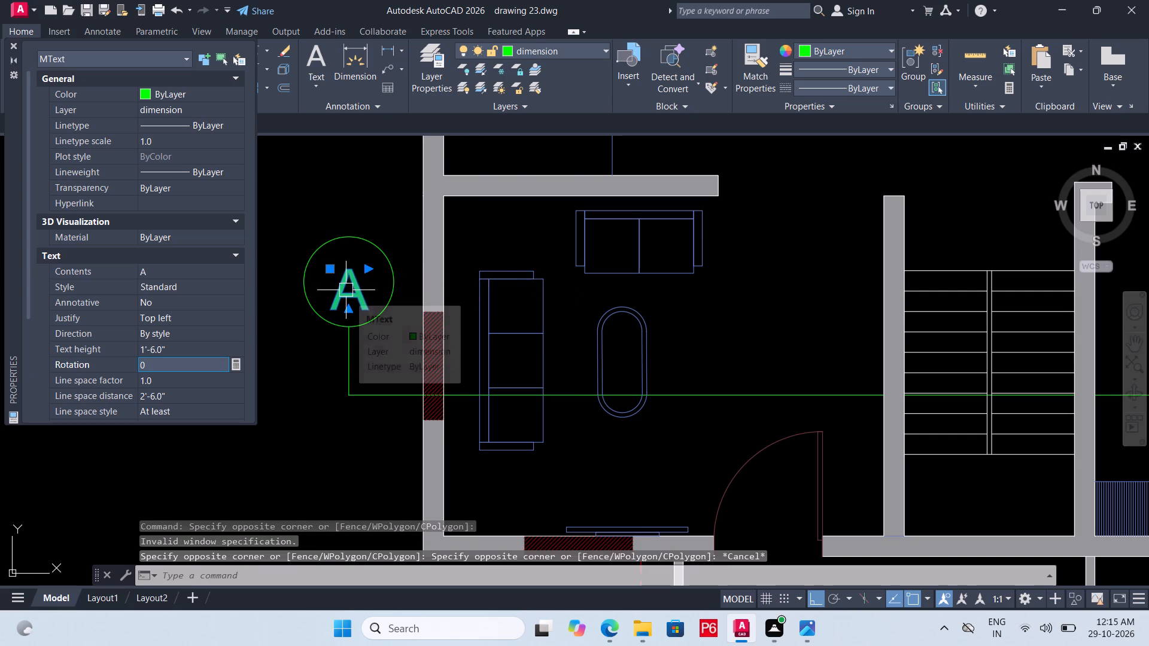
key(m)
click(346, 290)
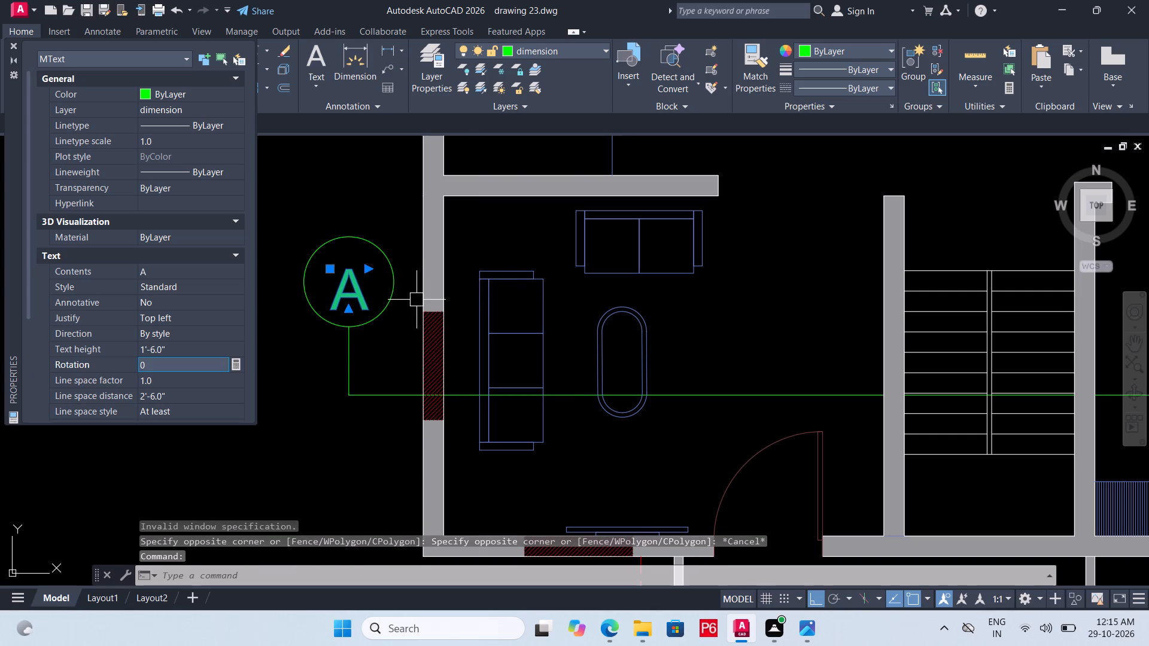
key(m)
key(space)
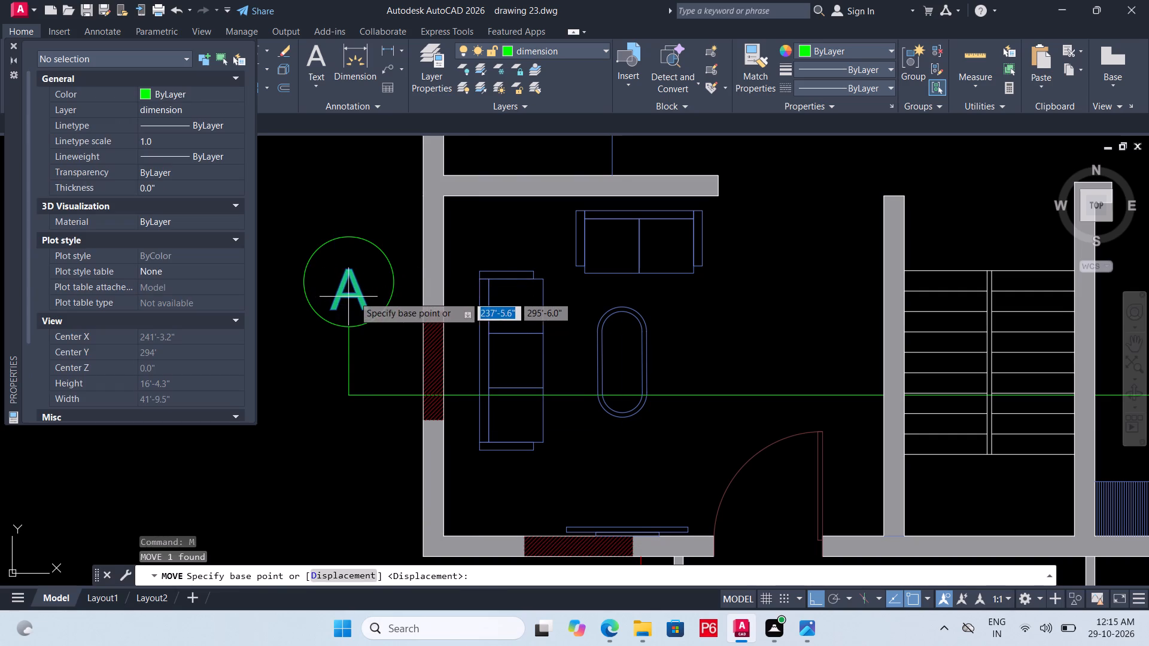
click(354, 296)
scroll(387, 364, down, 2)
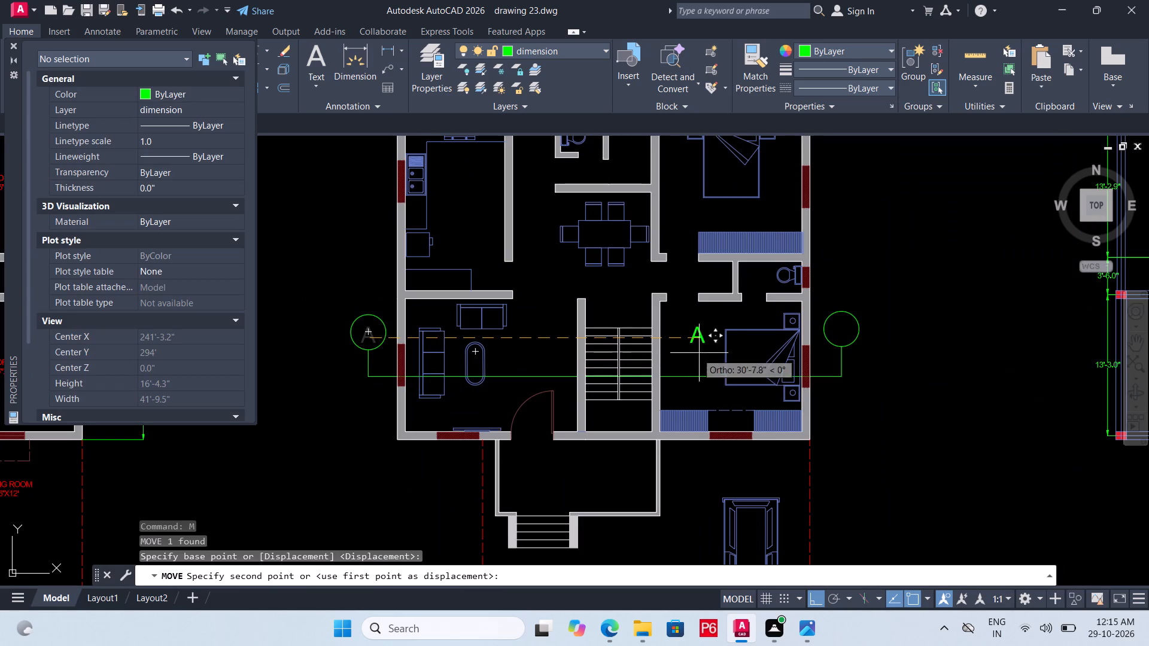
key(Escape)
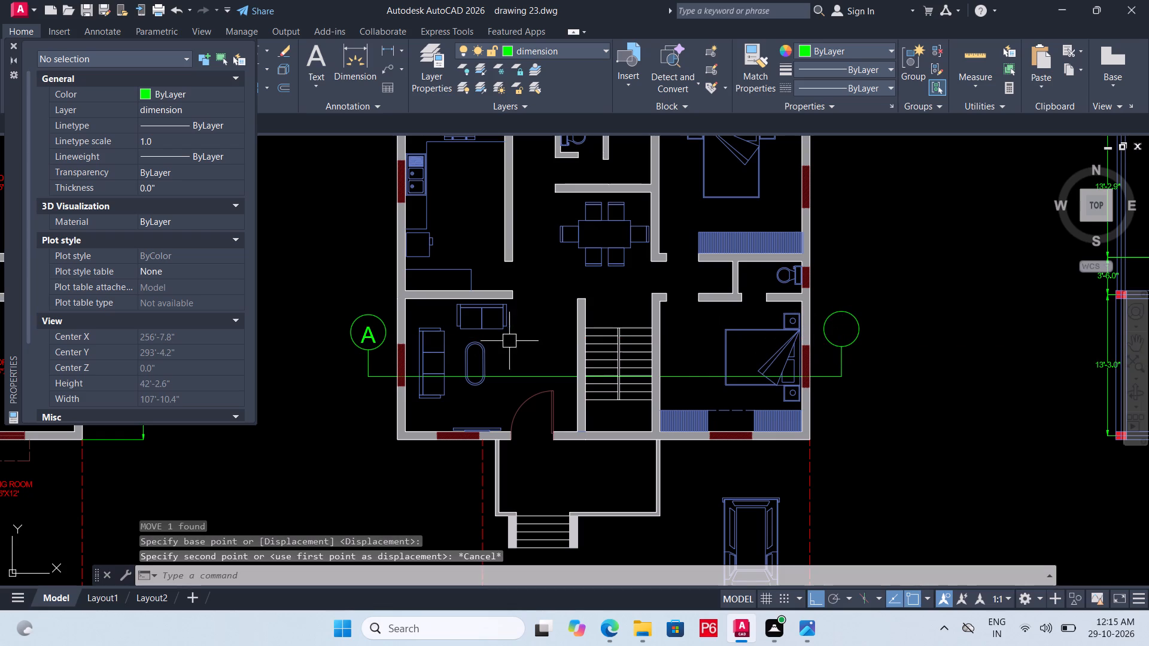
Copy the letter A from the living-room-side marker horizontally into the empty marker circle on the bedroom side.
click(366, 333)
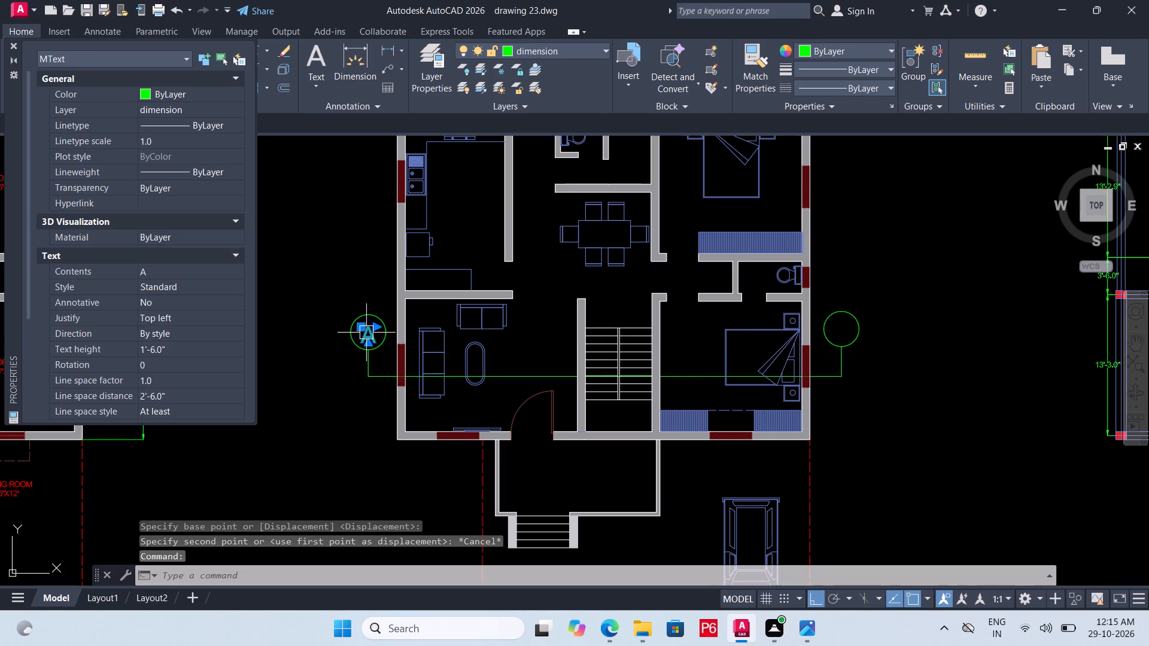
text(CO)
key(space)
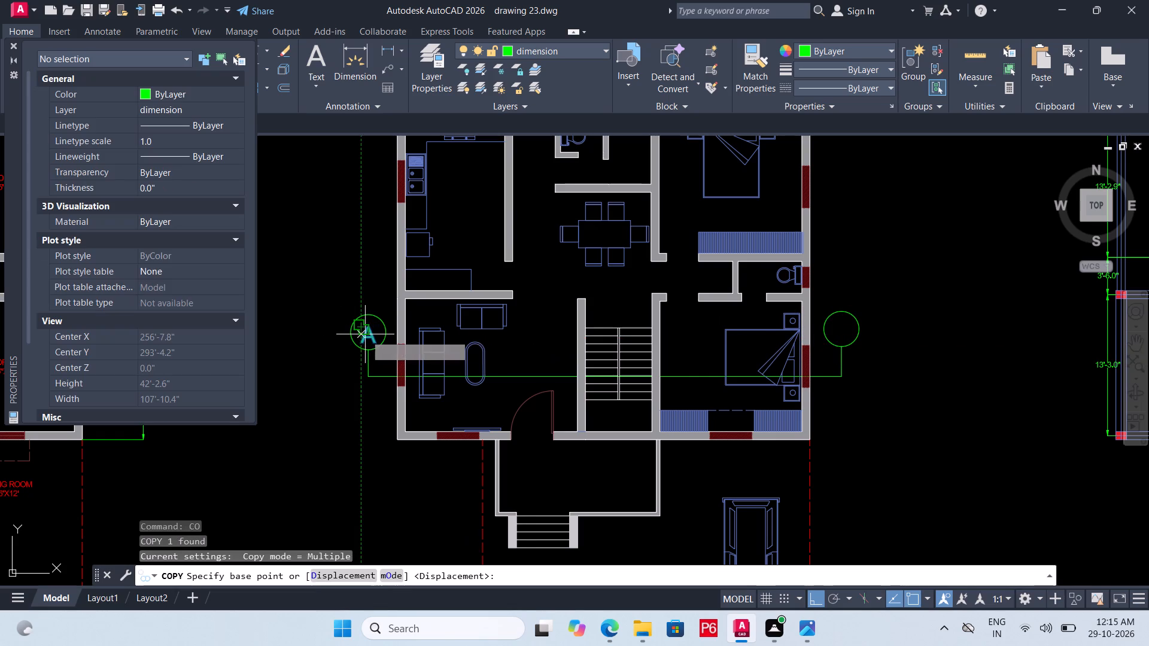
scroll(364, 348, up, 2)
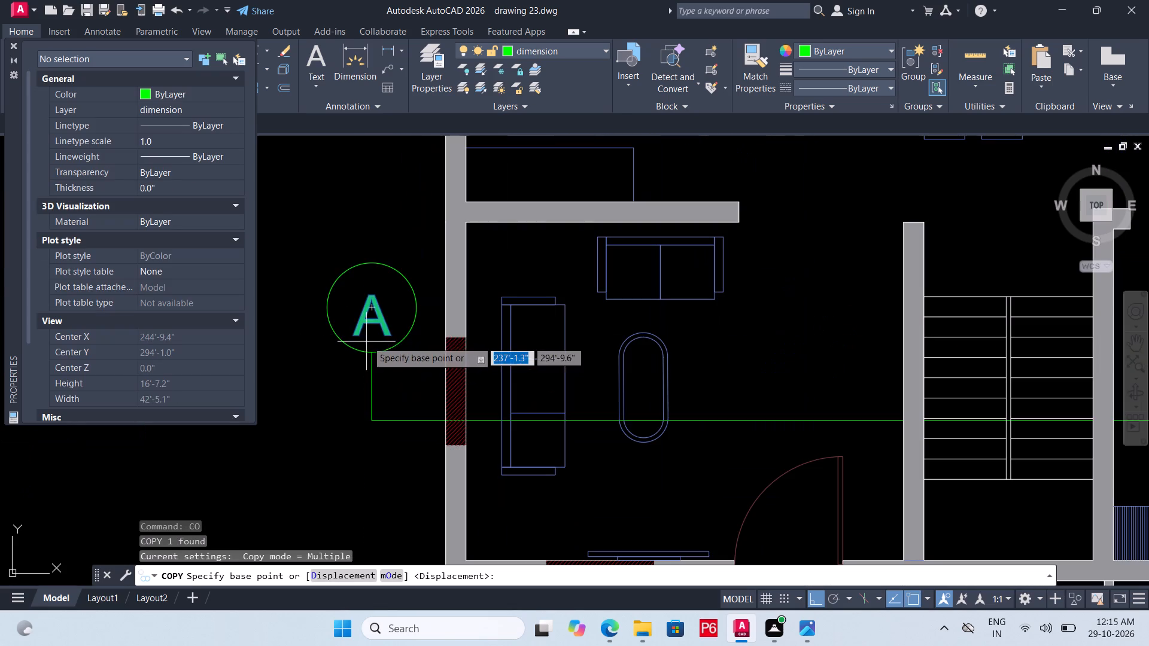
click(378, 324)
scroll(444, 313, down, 3)
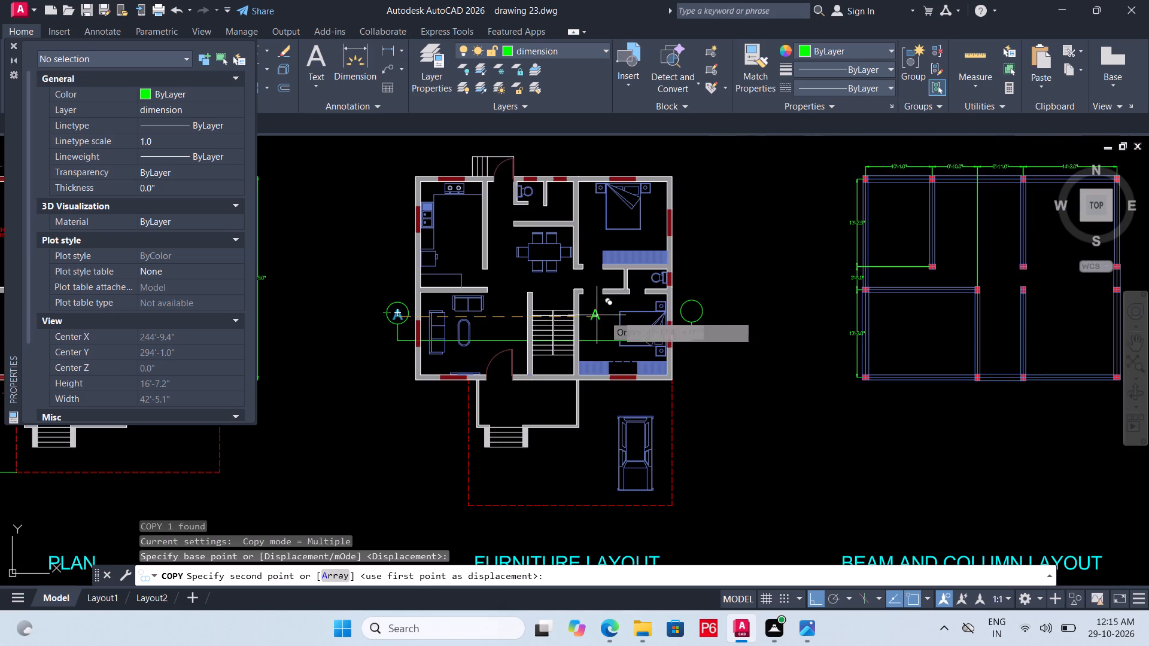
scroll(680, 313, up, 2)
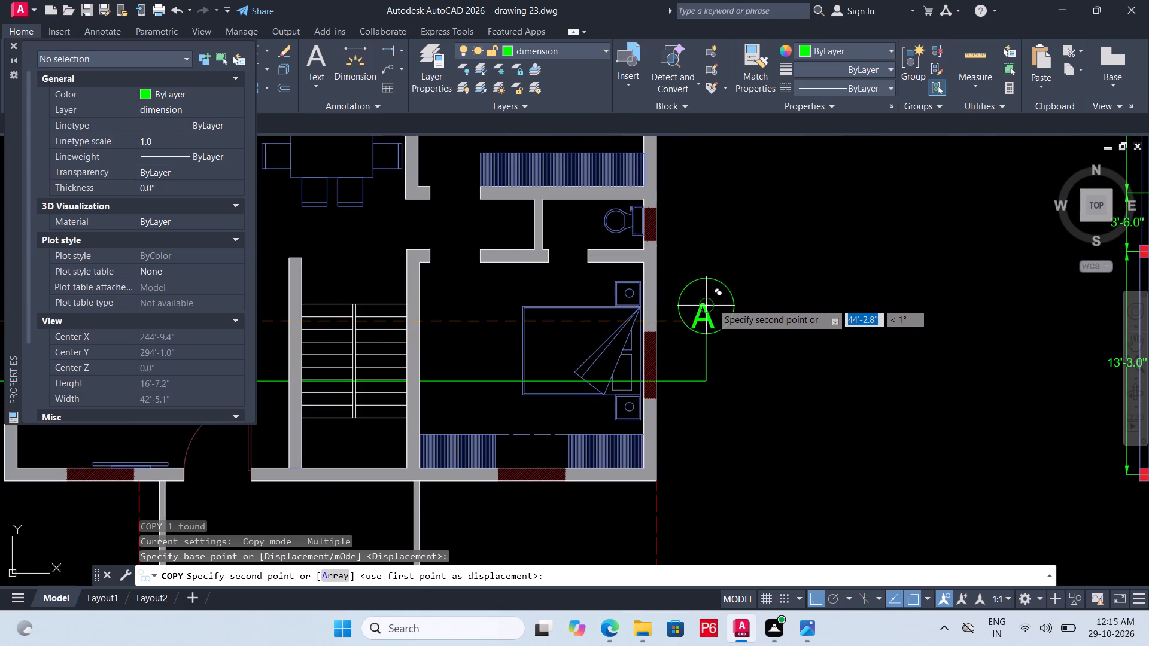
scroll(718, 306, up, 3)
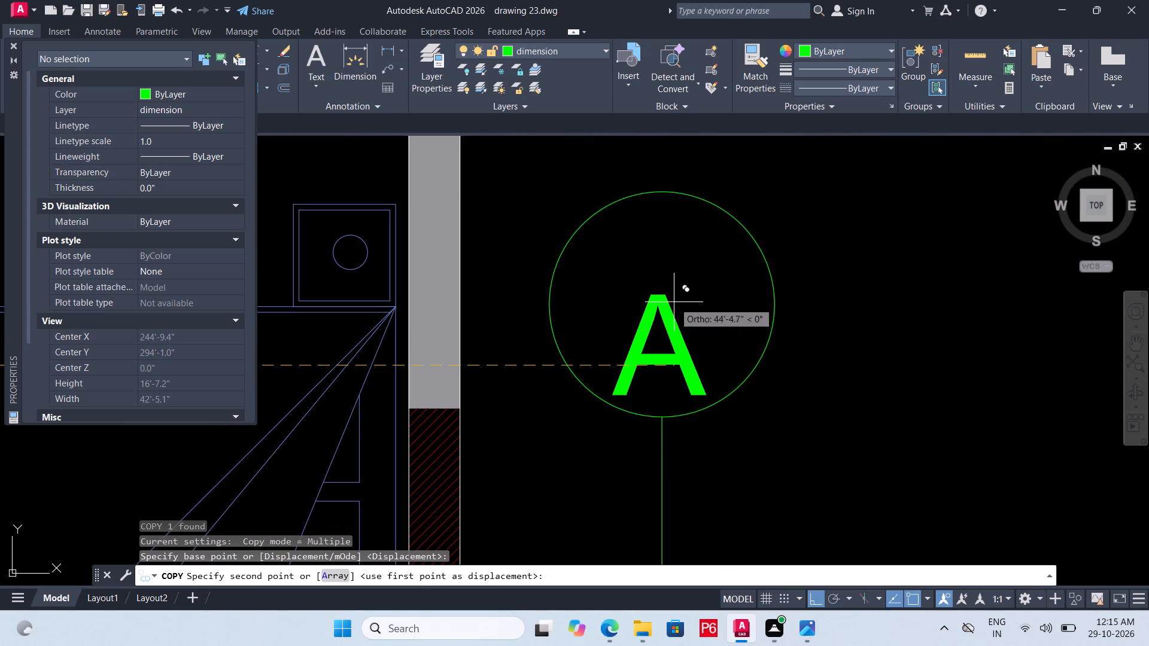
click(671, 300)
scroll(703, 287, down, 1)
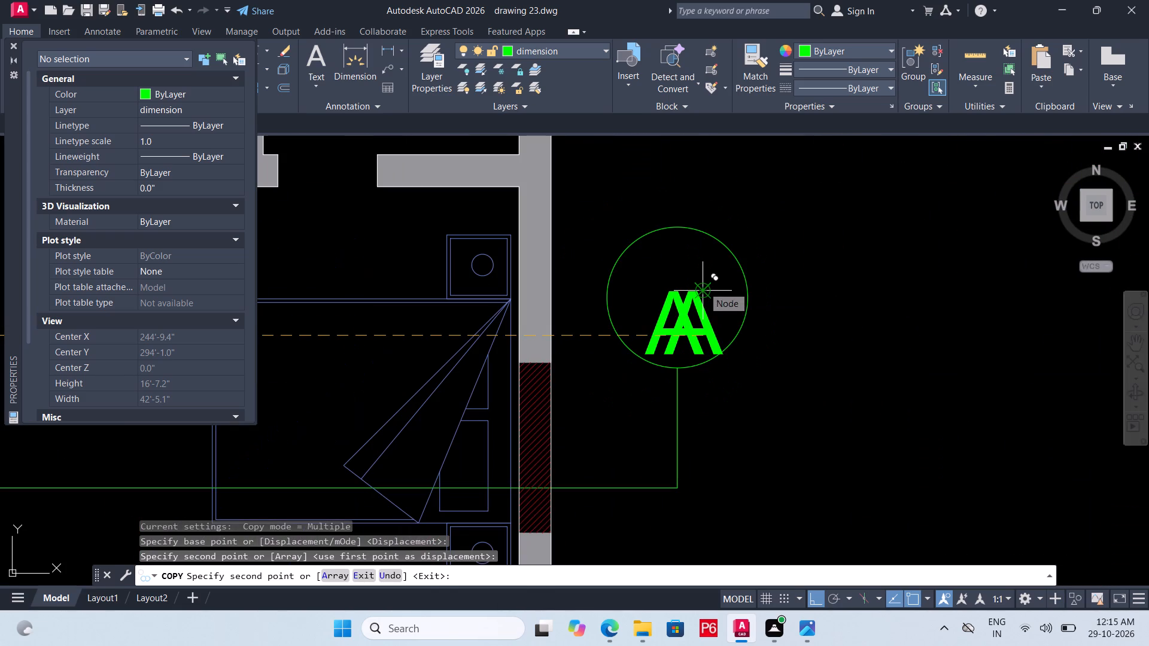
Save the drawing with the letter copied into the bedroom-side marker.
key(ctrl+s)
key(ctrl+s)
key(ctrl+s)
Move the copied letter A straight up toward the centre of the bedroom-side marker circle.
click(687, 318)
scroll(682, 350, up, 2)
key(m)
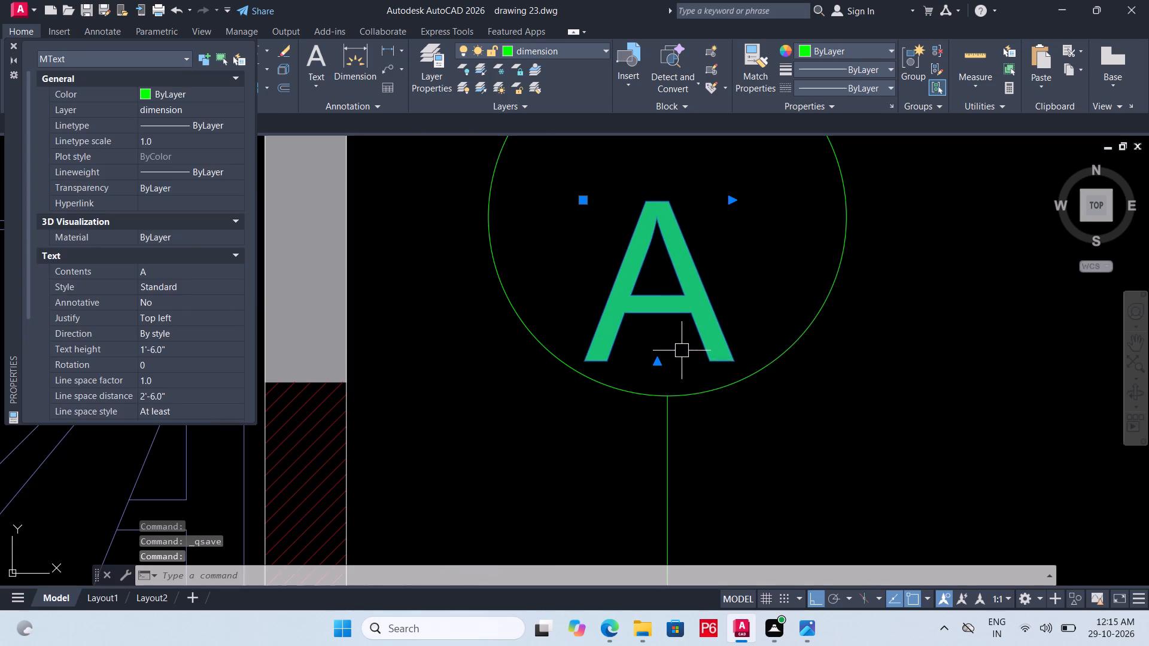
key(space)
click(668, 279)
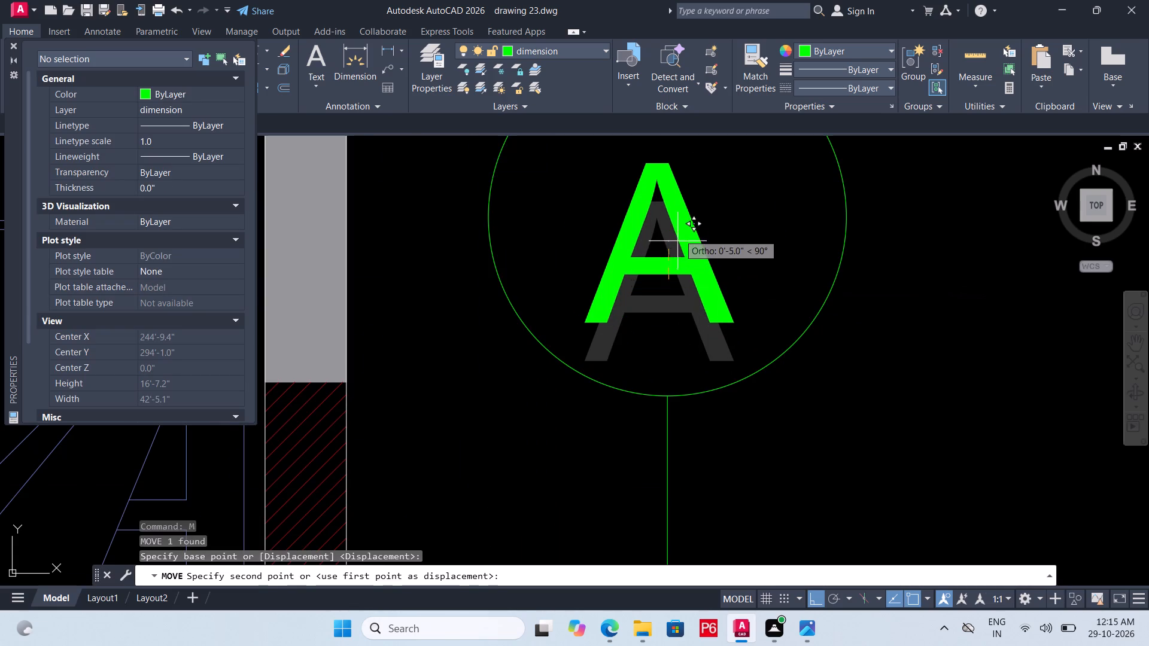
click(688, 221)
scroll(632, 331, down, 1)
key(Escape)
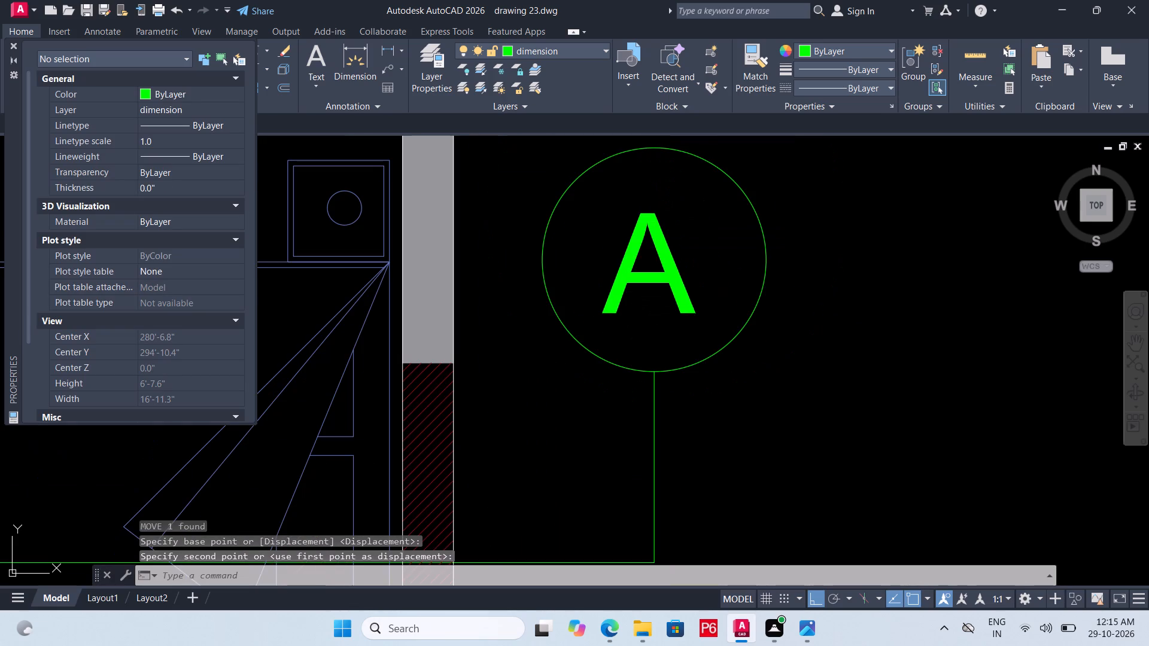
Save the drawing with the repositioned letter in the bedroom-side marker.
key(ctrl+s)
key(ctrl+s)
key(ctrl+s)
Change the text inside the bedroom-side marker circle to "B".
double_click(673, 291)
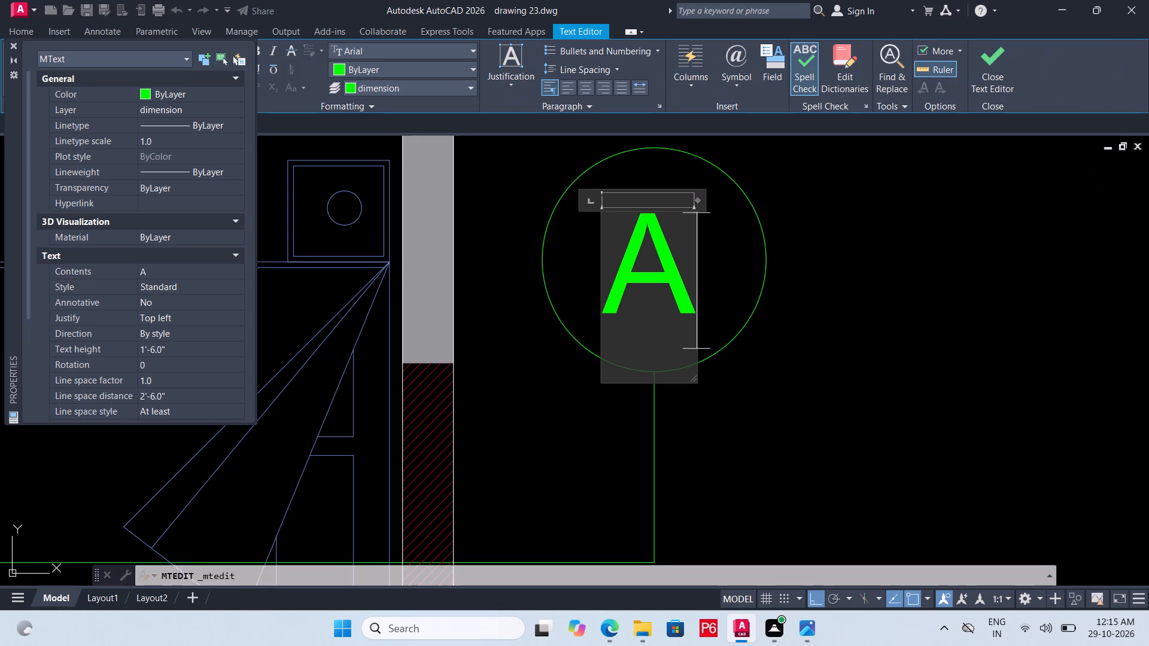
key(BackSpace)
key(BackSpace)
key(BackSpace)
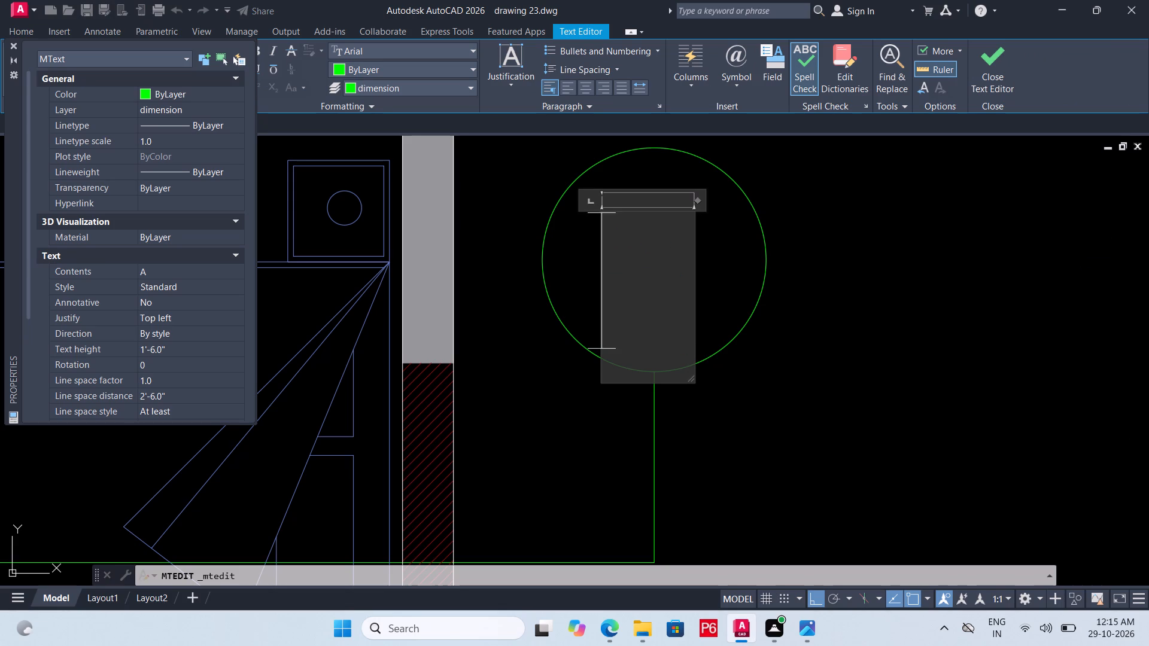
key(b)
click(837, 271)
scroll(765, 303, down, 1)
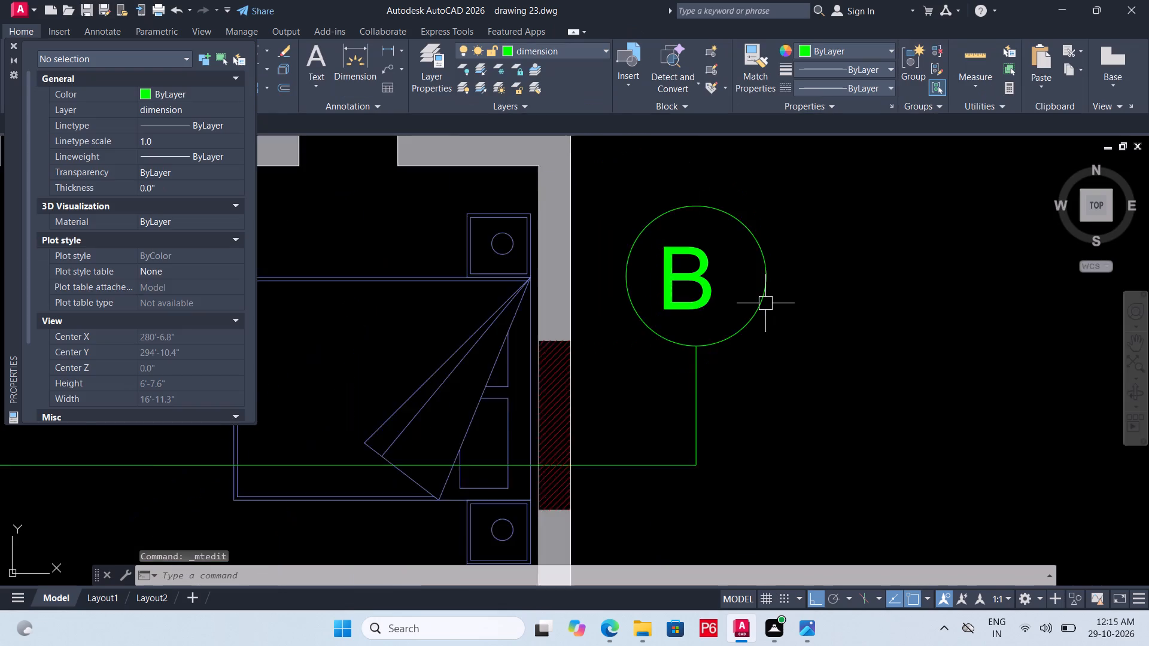
Save the drawing with the letter B in the bedroom-side section marker.
scroll(765, 303, down, 1)
key(ctrl+s)
key(ctrl+s)
key(ctrl+s)
key(ctrl+s)
key(ctrl+s)
key(ctrl+s)
key(ctrl+s)
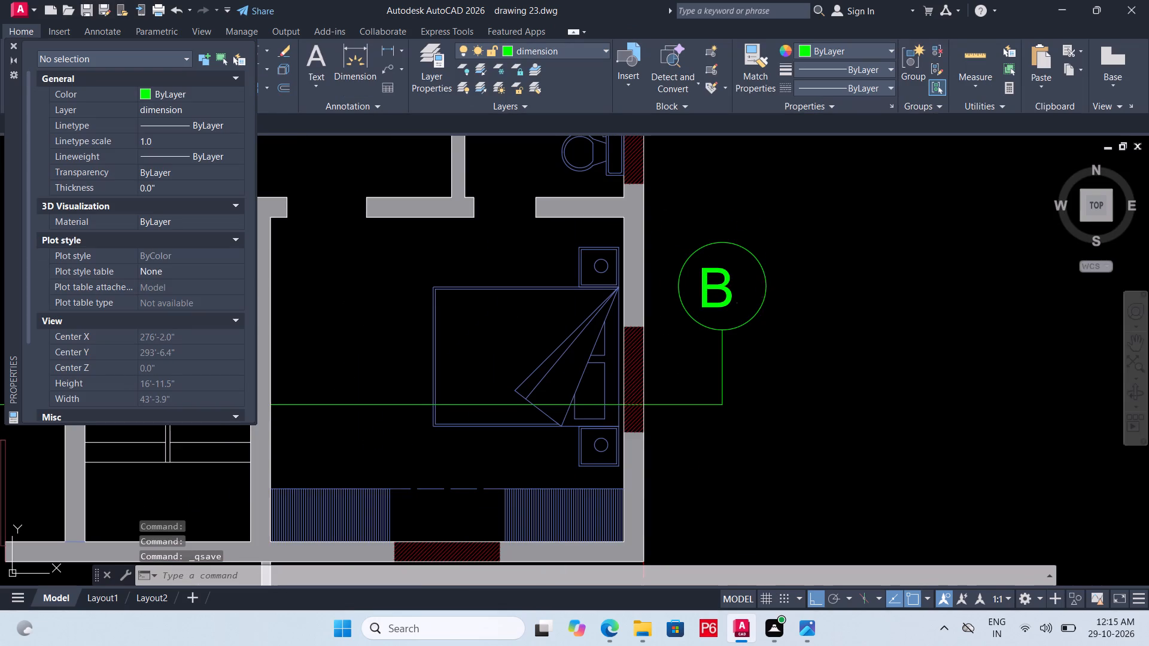
key(ctrl+s)
key(ctrl+s)
key(ctrl+s)
key(ctrl+s)
key(ctrl+s)
key(ctrl+s)
key(ctrl+s)
key(ctrl+s)
key(ctrl+s)
key(ctrl+s)
key(ctrl+s)
key(ctrl+s)
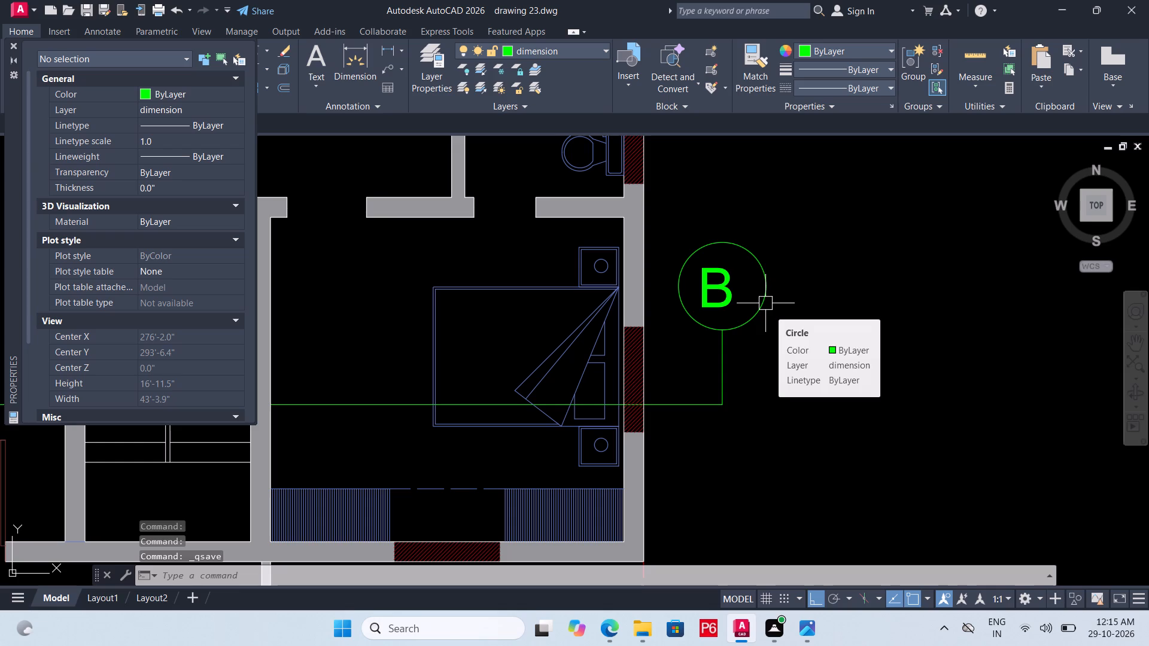
Move the letter A slightly straight up toward the centre of the living-room-side section marker circle.
scroll(784, 325, down, 3)
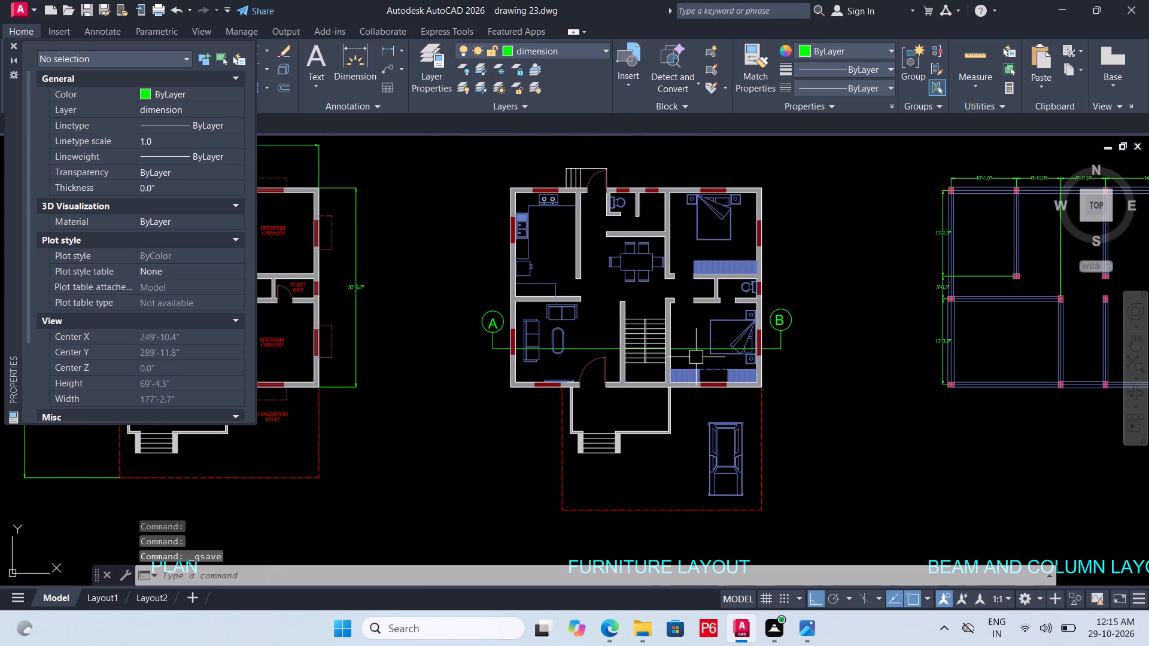
scroll(520, 333, up, 2)
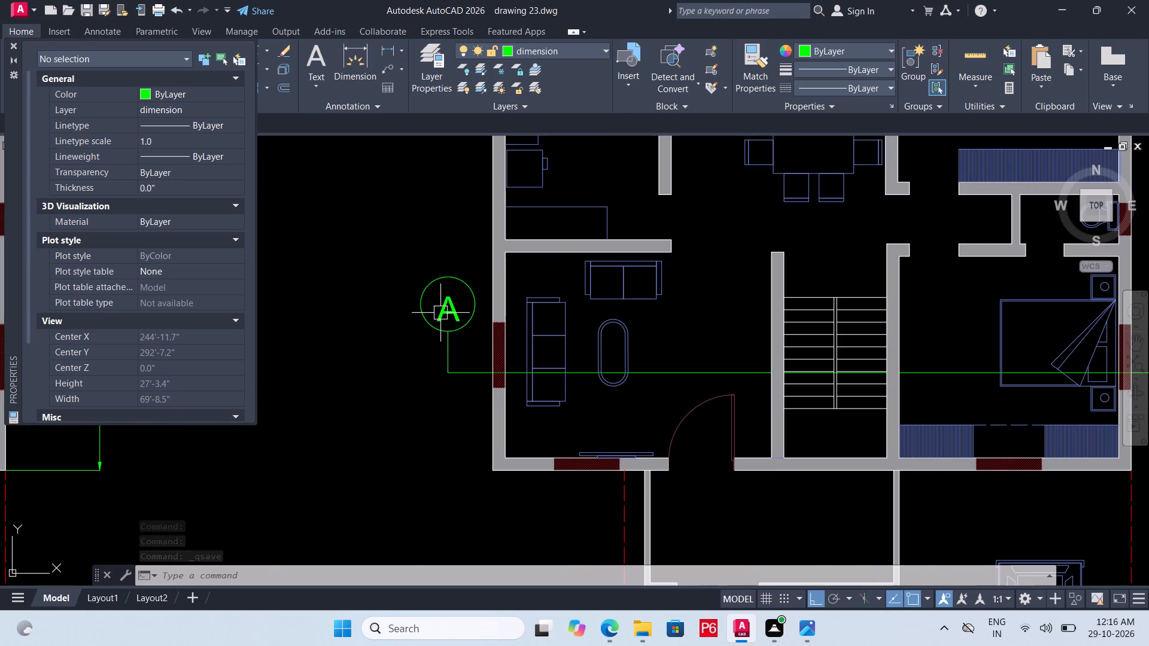
click(445, 313)
scroll(450, 333, up, 2)
key(m)
key(space)
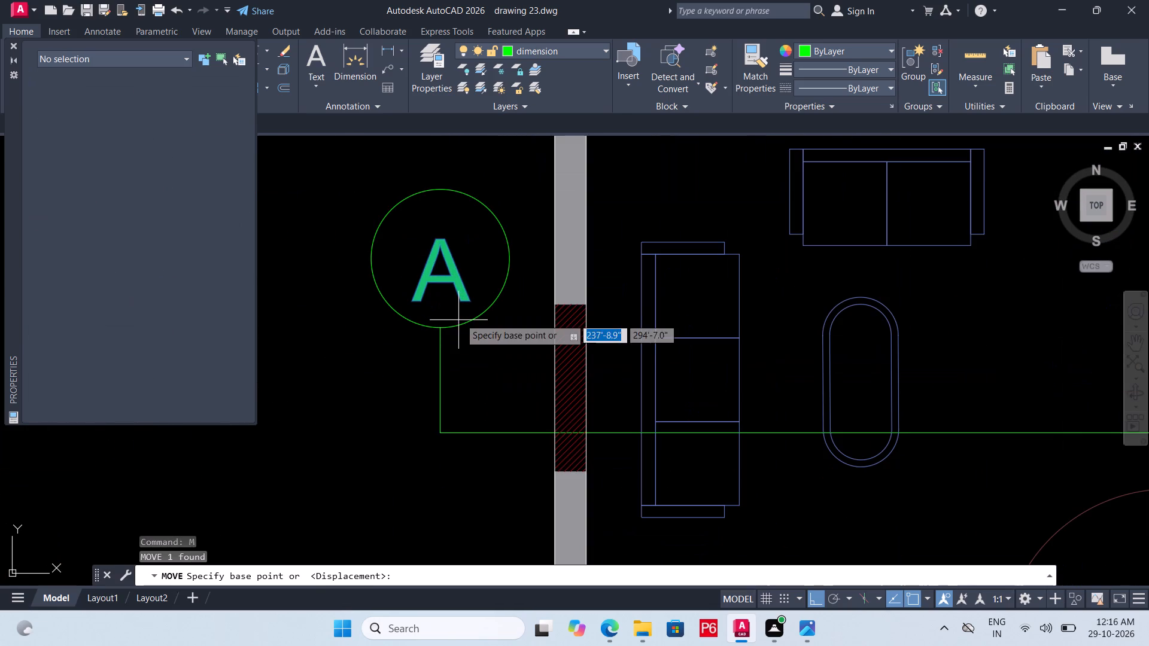
click(438, 283)
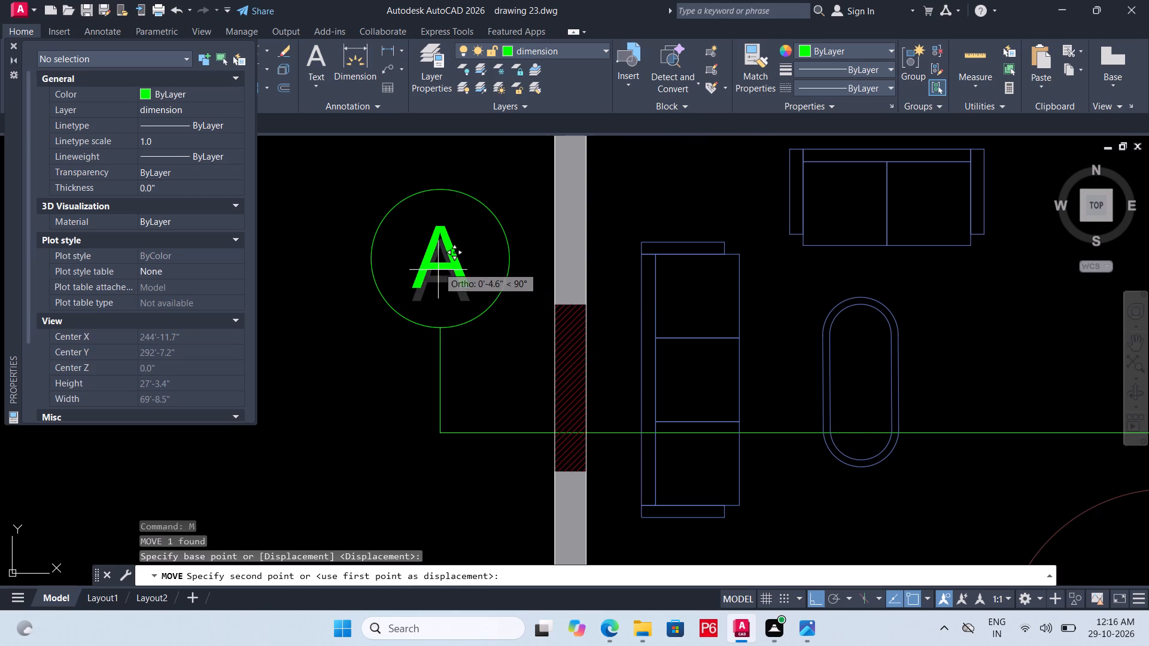
click(438, 265)
Save the drawing with the letter A repositioned in its marker circle.
scroll(426, 319, down, 1)
ctrl+scroll(426, 319, down, 2)
key(ctrl+s)
key(ctrl+s)
key(ctrl+s)
key(ctrl+s)
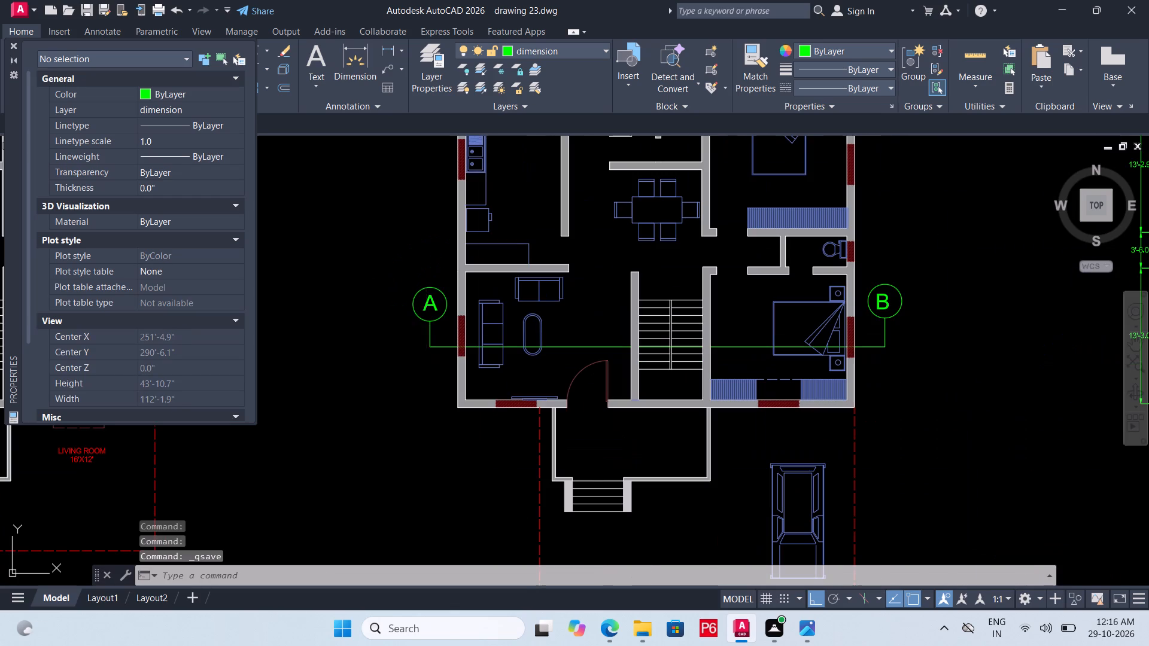
key(ctrl+s)
key(ctrl+s)
key(ctrl+s)
Change the solid hatch colour of the frame around the louvred tower in the front elevation to 39,118,187.
ctrl+scroll(507, 334, down, 3)
scroll(549, 326, down, 1)
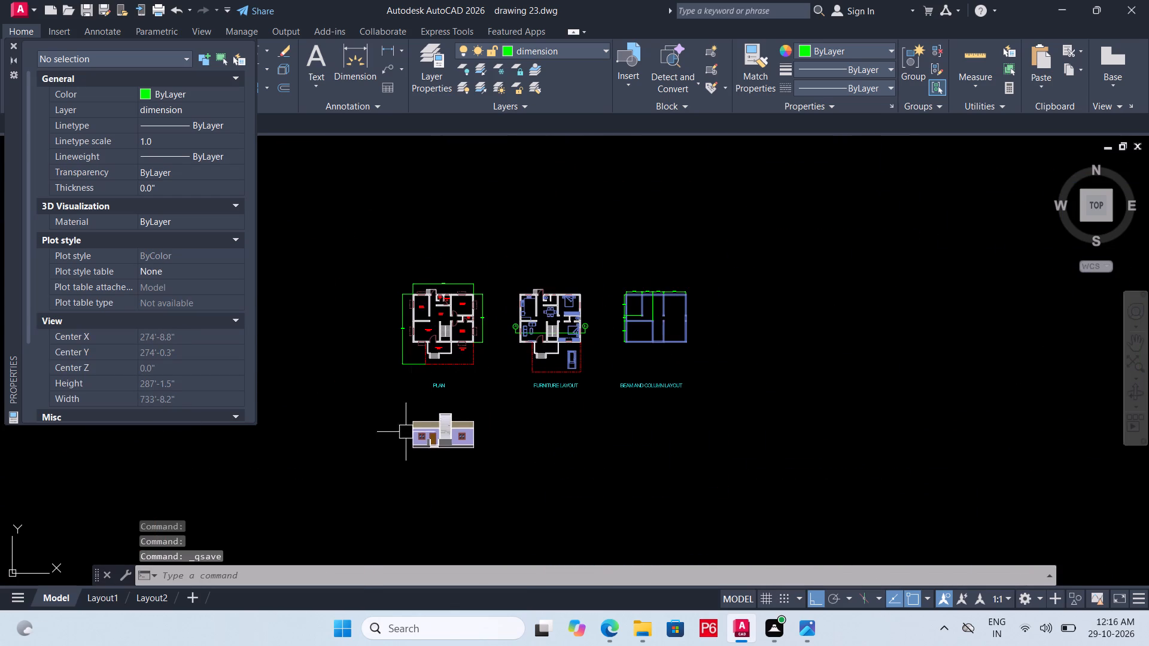
scroll(403, 452, up, 4)
scroll(664, 328, up, 2)
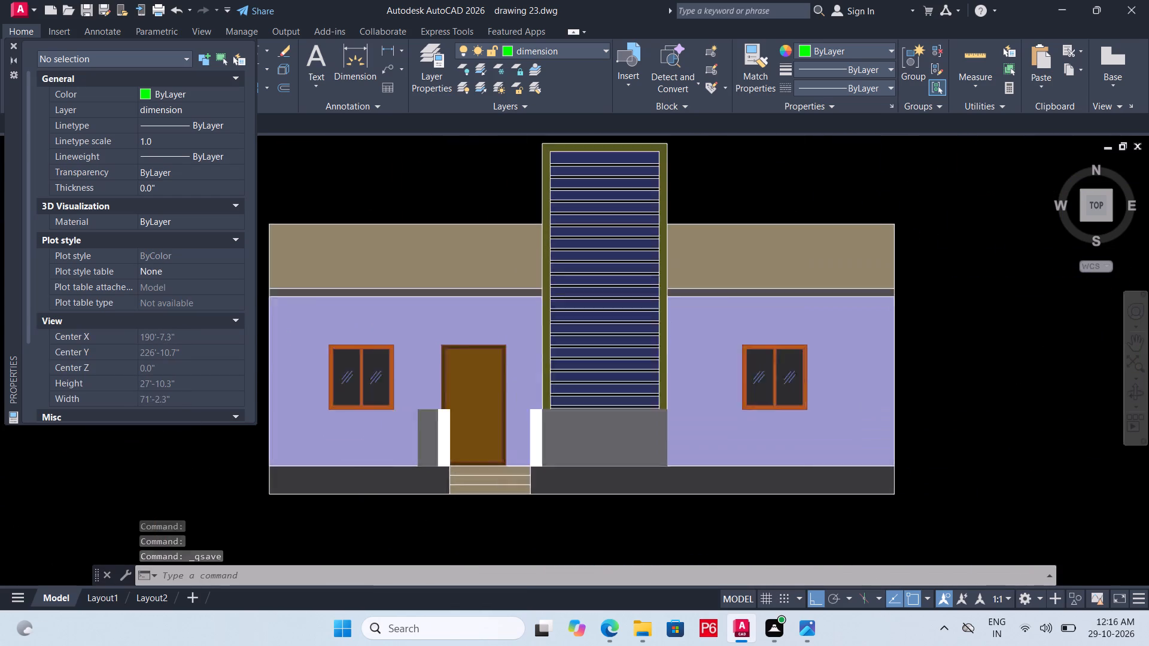
scroll(664, 328, up, 2)
click(659, 334)
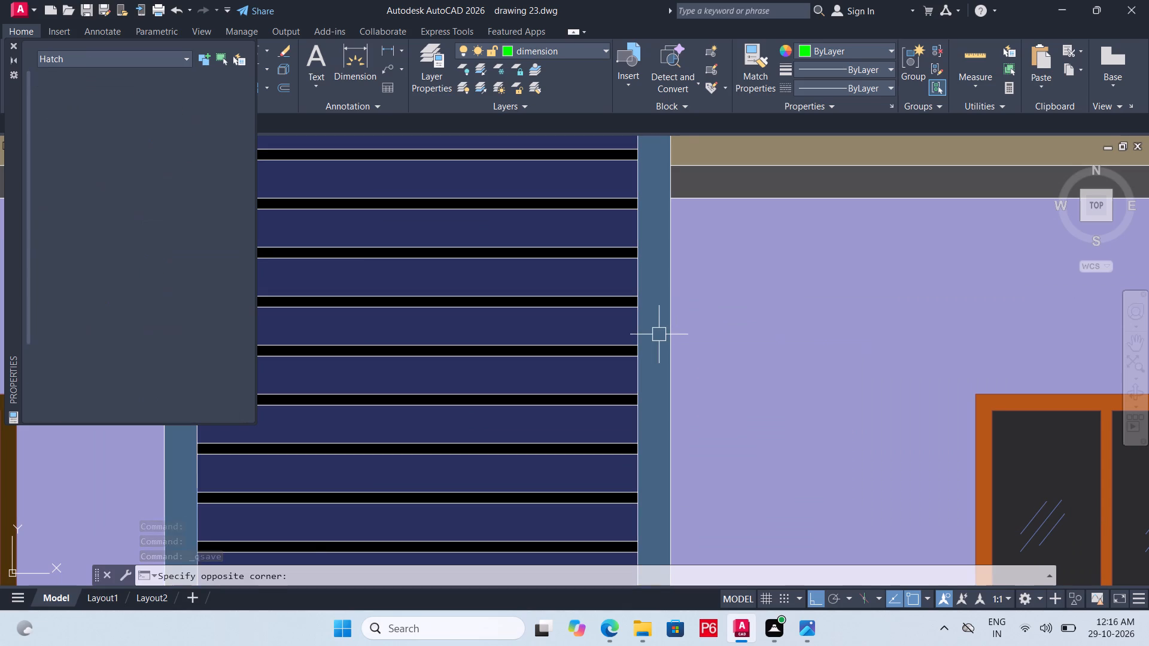
scroll(637, 331, down, 2)
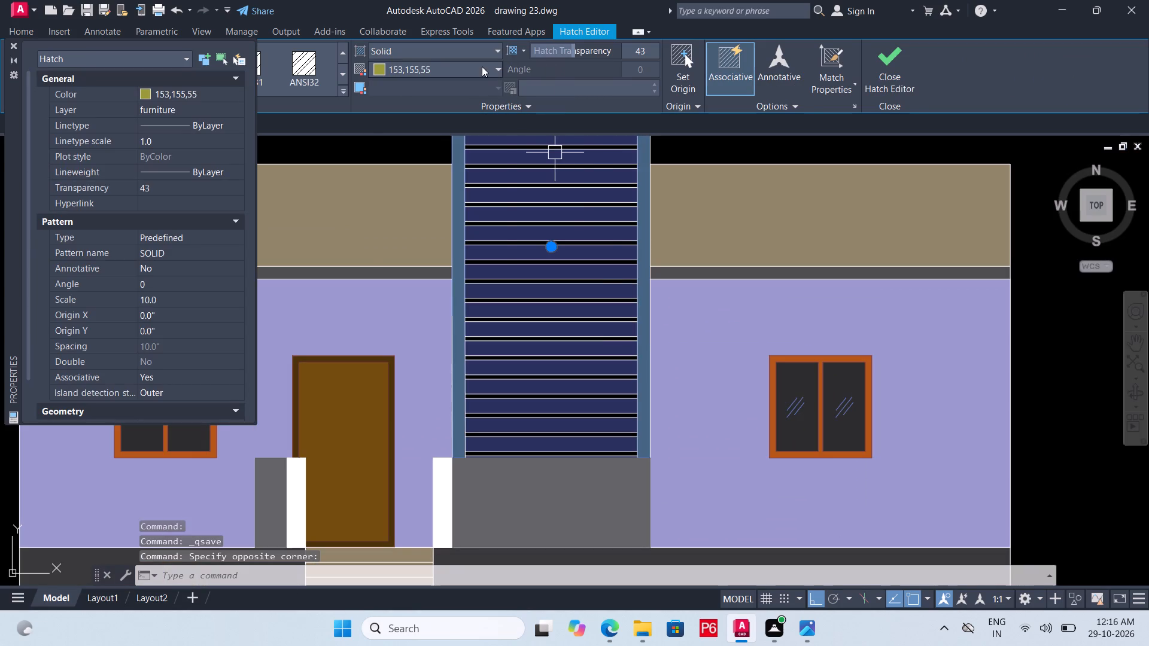
click(480, 69)
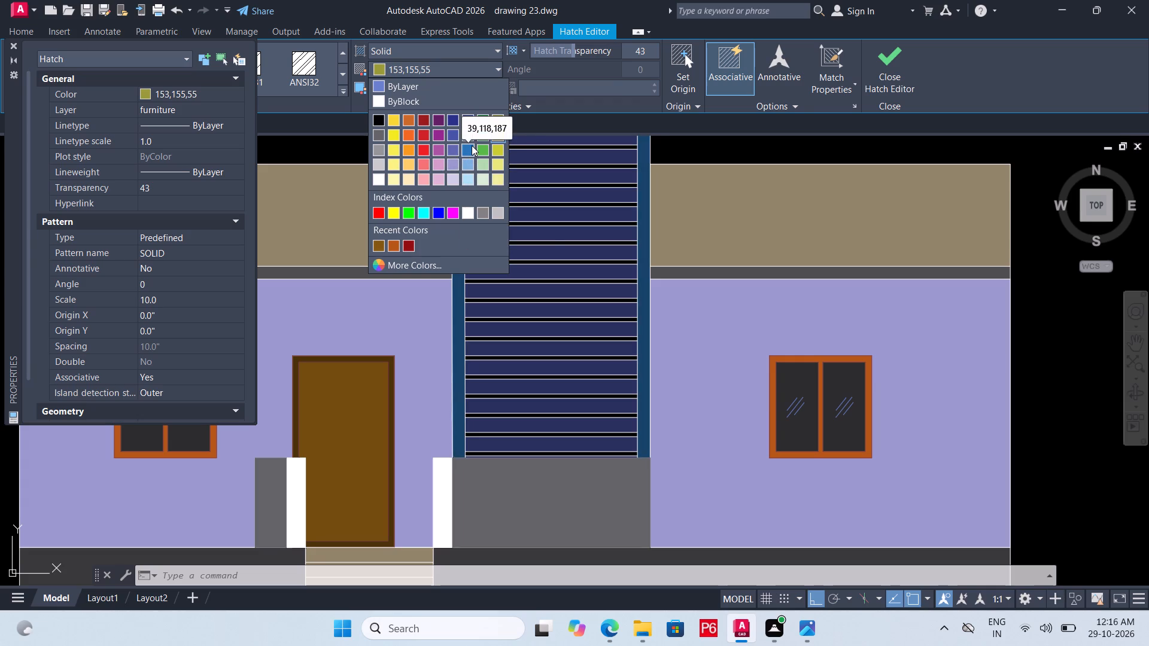
click(472, 145)
scroll(472, 226, down, 3)
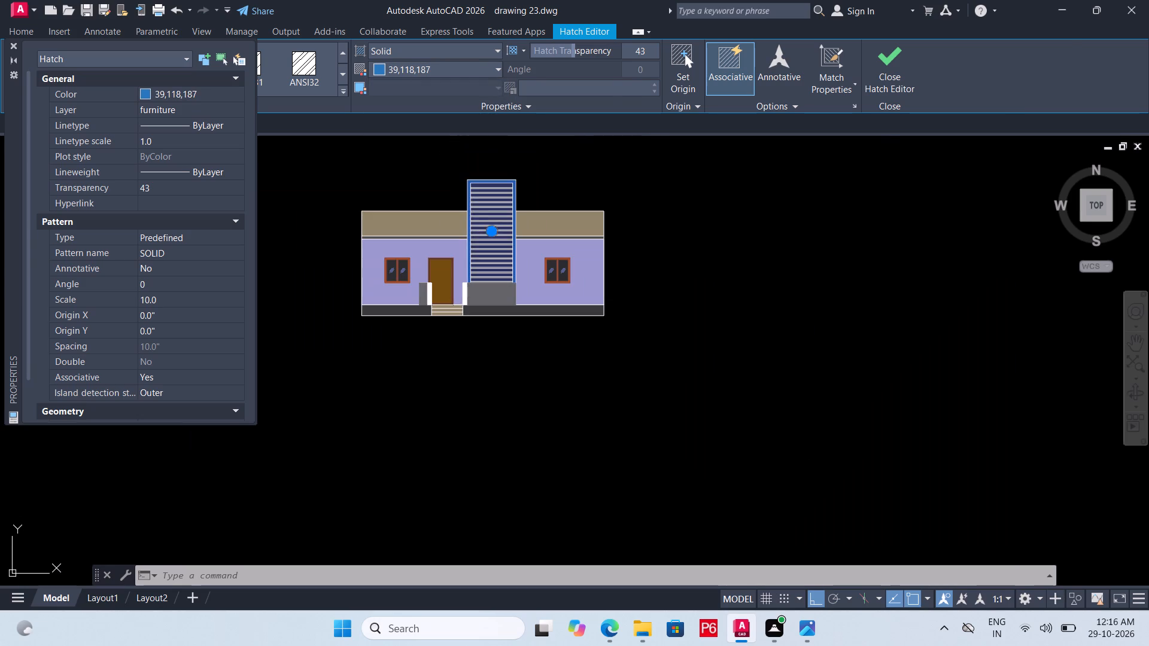
Save the drawing with the recoloured tower frame in the elevation.
key(ctrl+s)
key(ctrl+s)
key(ctrl+s)
key(ctrl+s)
key(ctrl+s)
key(ctrl+s)
key(ctrl+s)
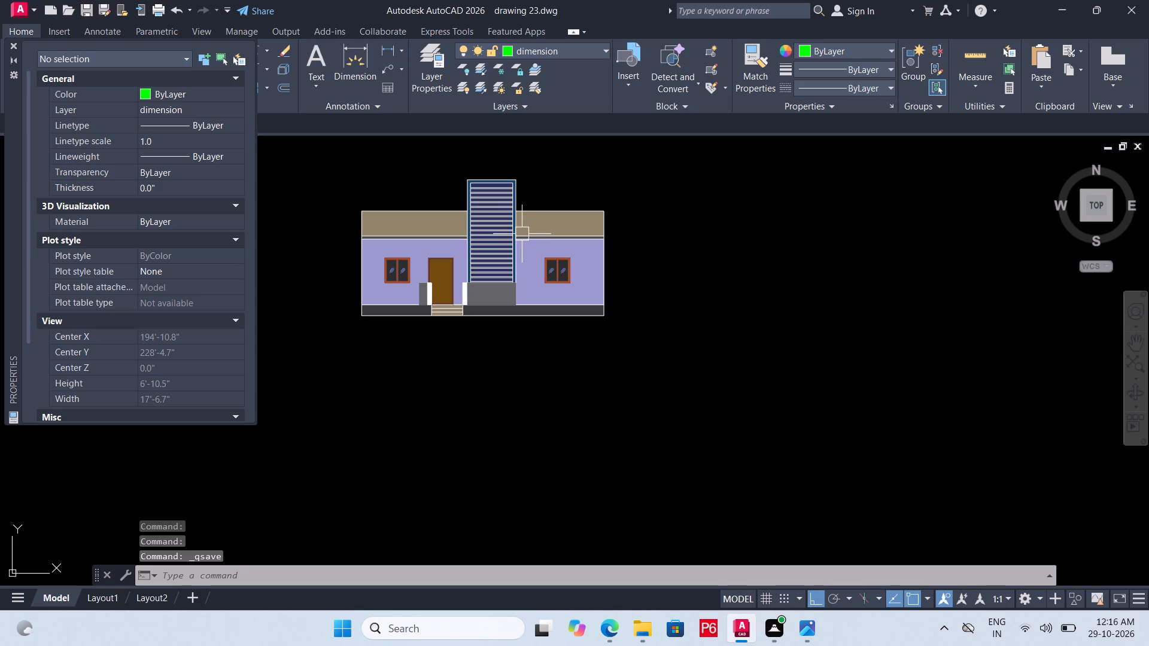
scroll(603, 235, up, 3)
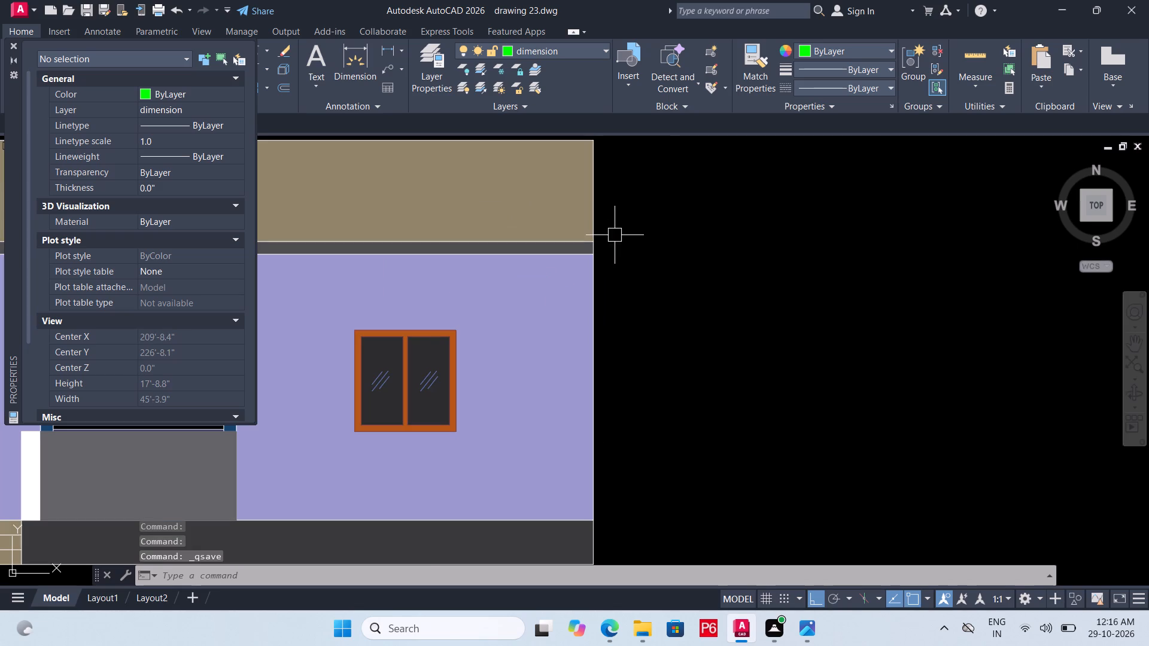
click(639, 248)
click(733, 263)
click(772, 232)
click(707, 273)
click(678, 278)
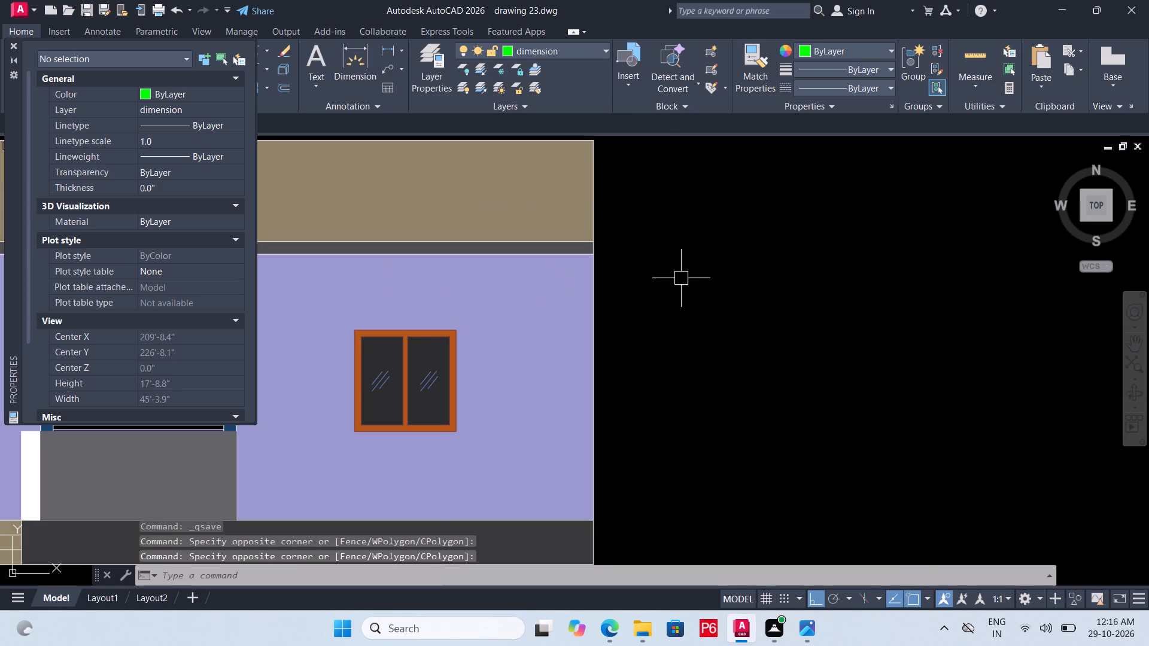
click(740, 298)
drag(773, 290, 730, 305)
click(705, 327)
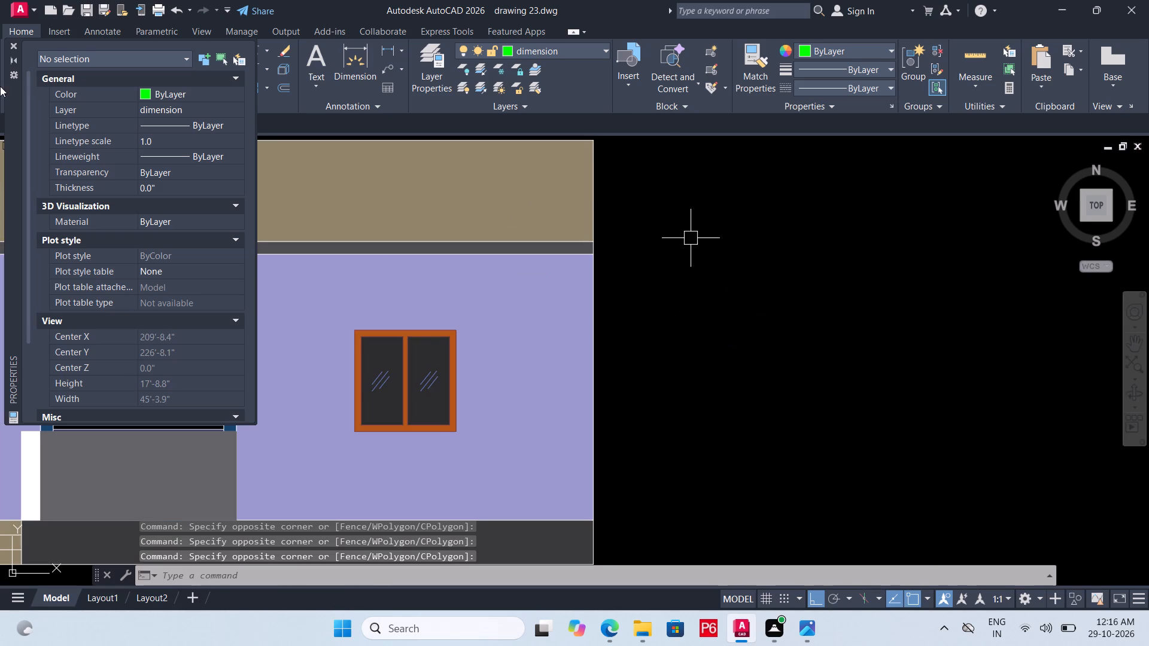
Close the floating Properties palette and save the drawing.
click(16, 44)
key(ctrl+s)
key(ctrl+s)
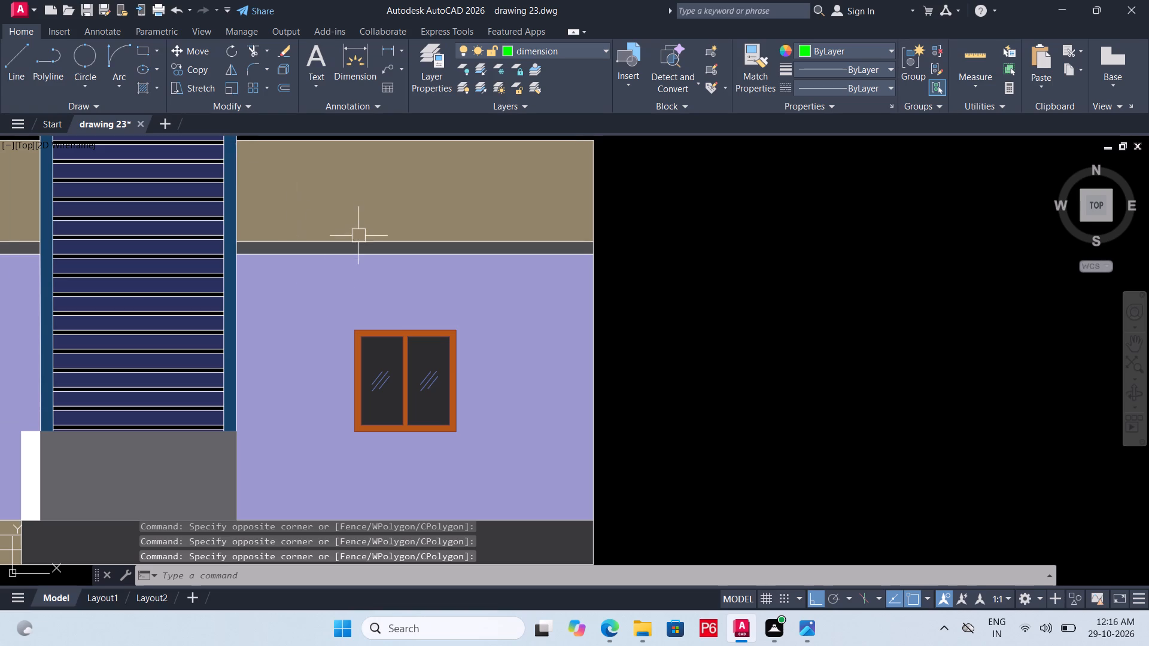
key(ctrl+s)
key(ctrl+s)
key(ctrl+s)
key(ctrl+s)
key(ctrl+s)
key(ctrl+s)
Move the whole beam and column layout with its dimensions straight down, closer to its title.
ctrl+scroll(321, 297, down, 5)
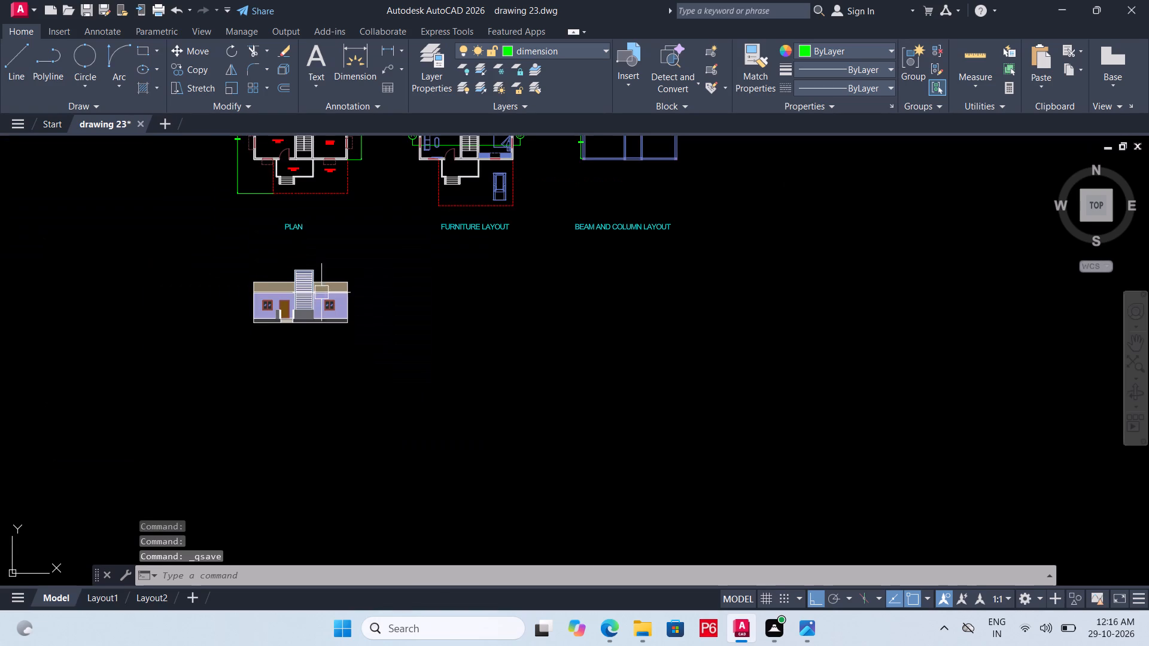
scroll(270, 370, up, 2)
scroll(329, 349, down, 1)
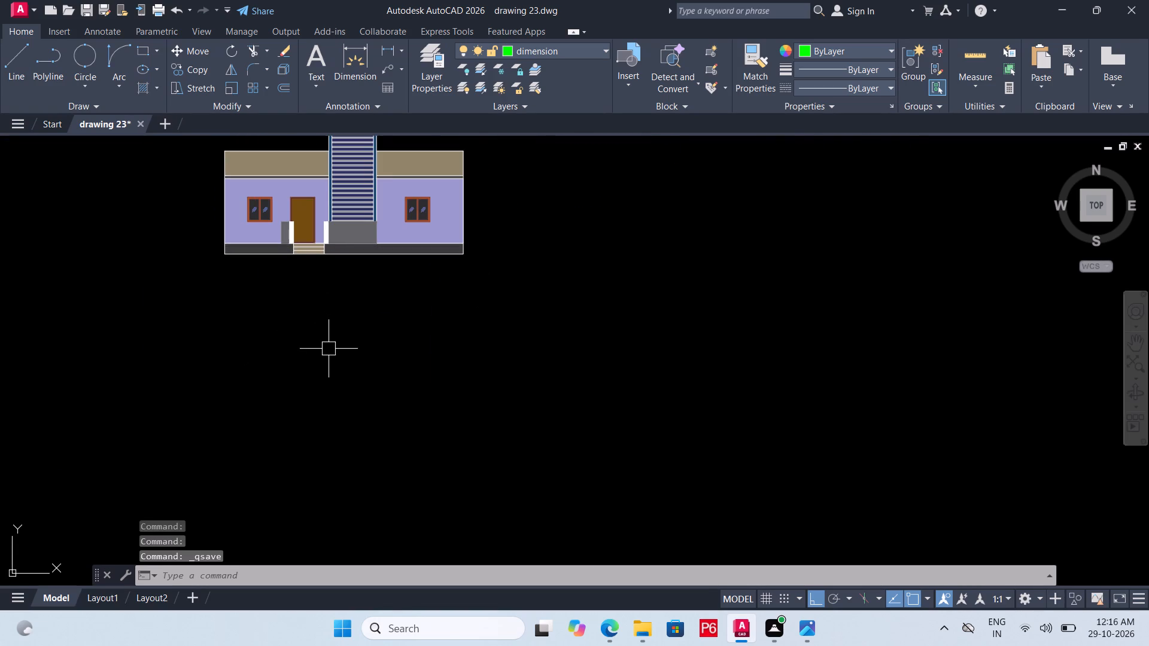
scroll(327, 282, down, 4)
scroll(406, 199, up, 4)
drag(348, 211, 375, 214)
click(537, 371)
key(m)
key(space)
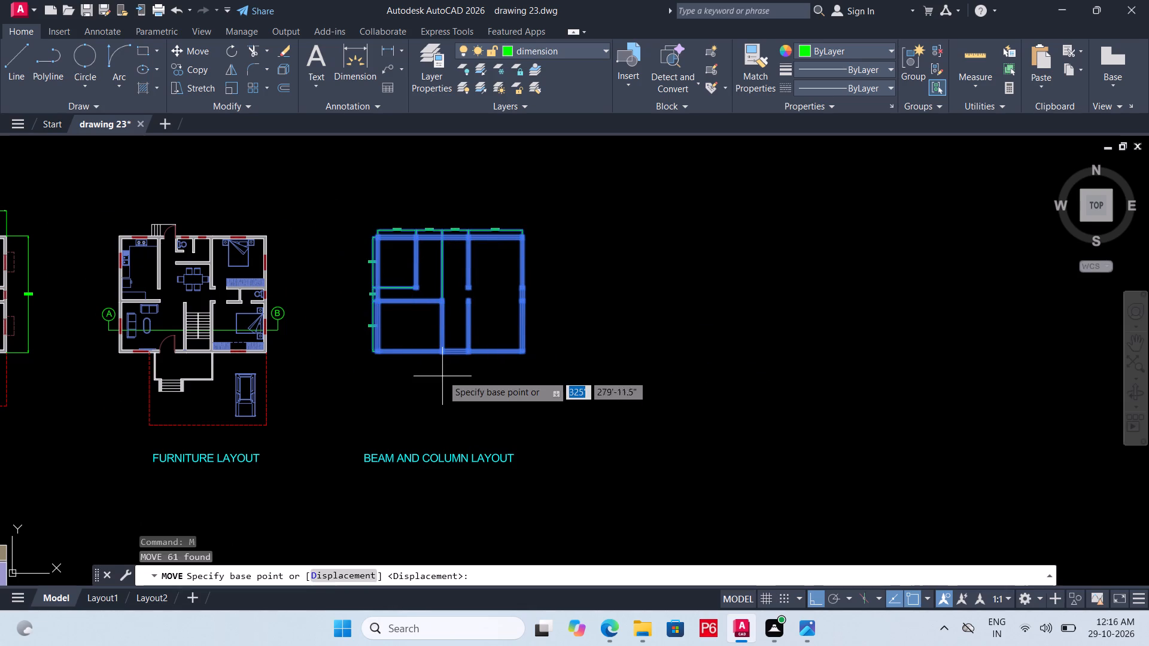
click(449, 356)
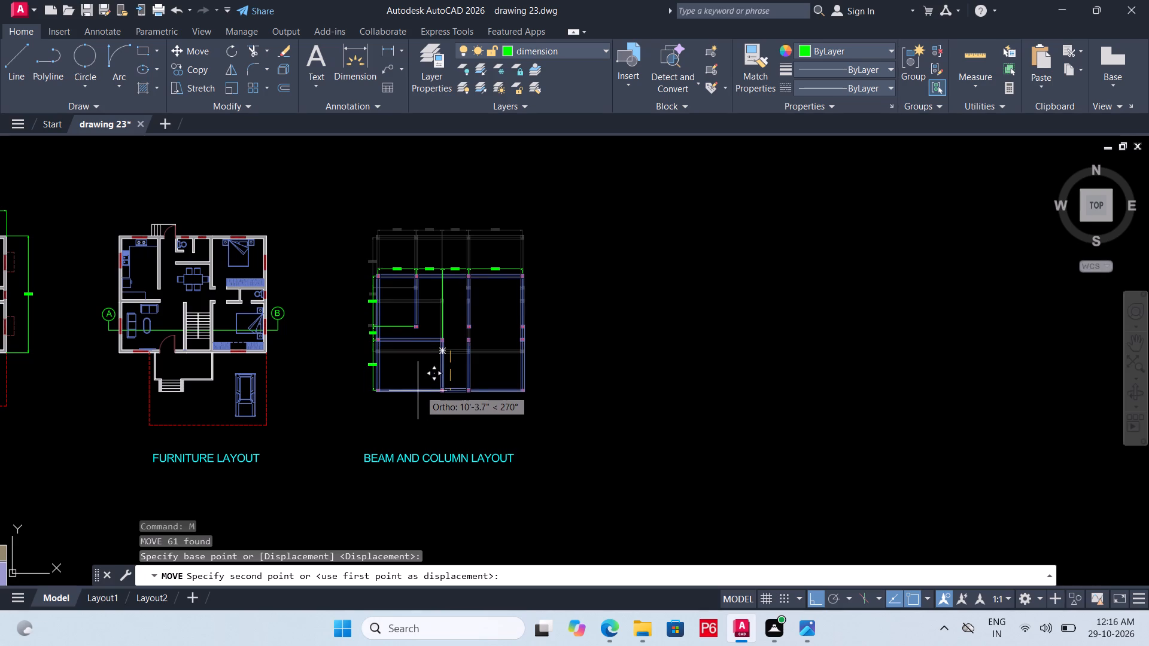
key(F8)
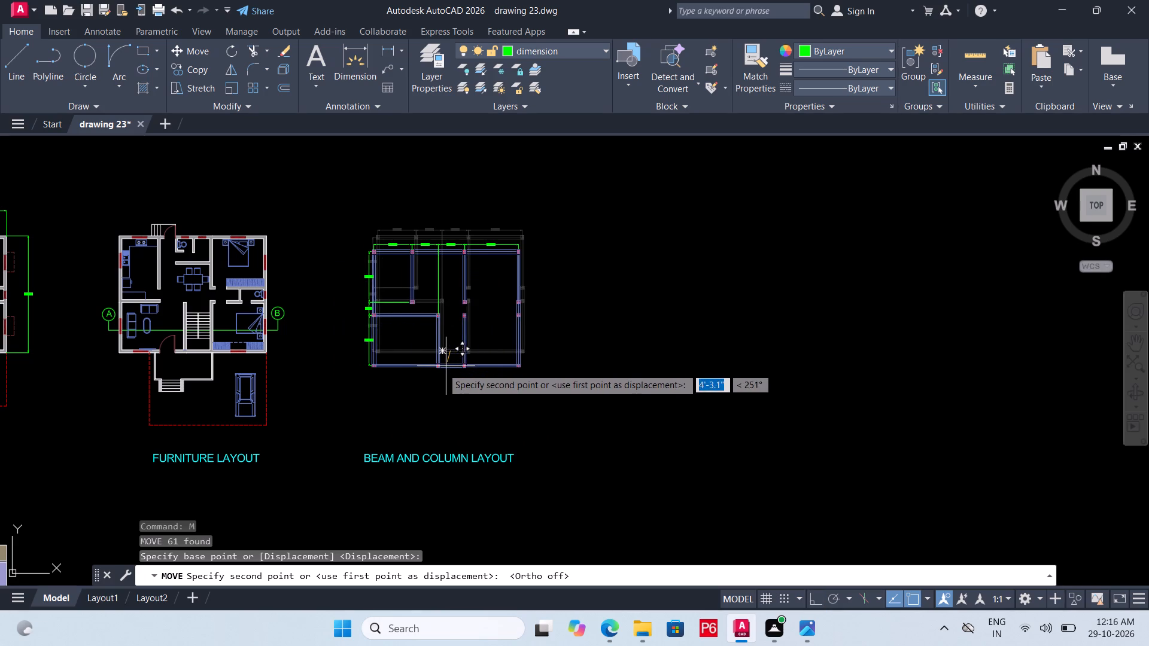
key(F8)
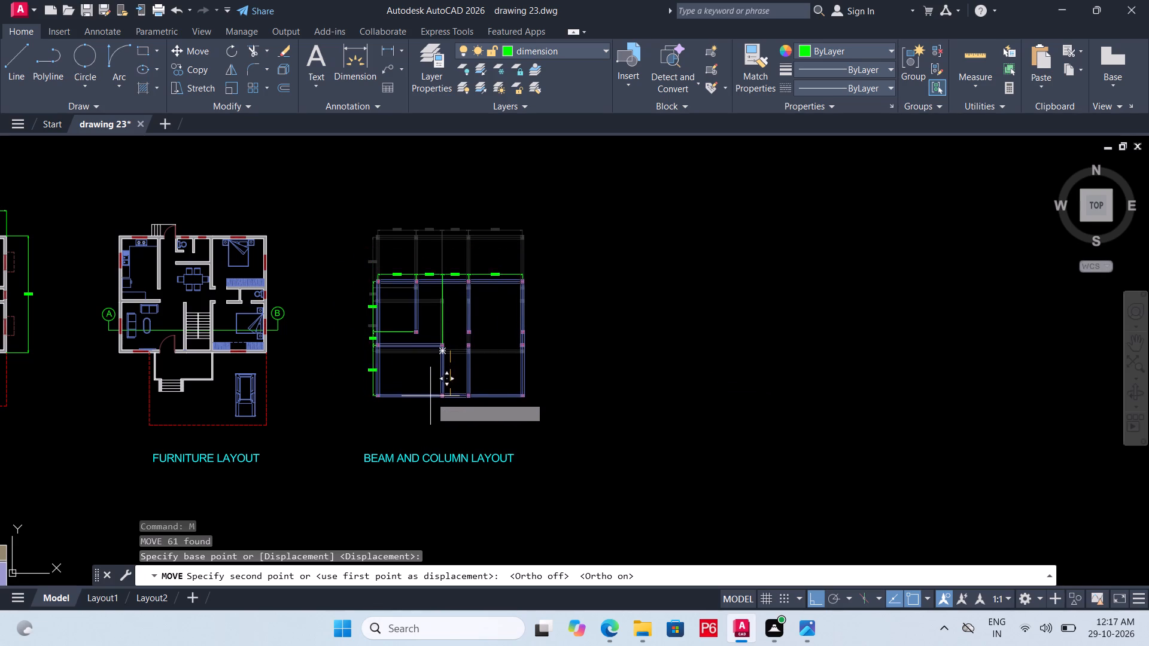
click(429, 398)
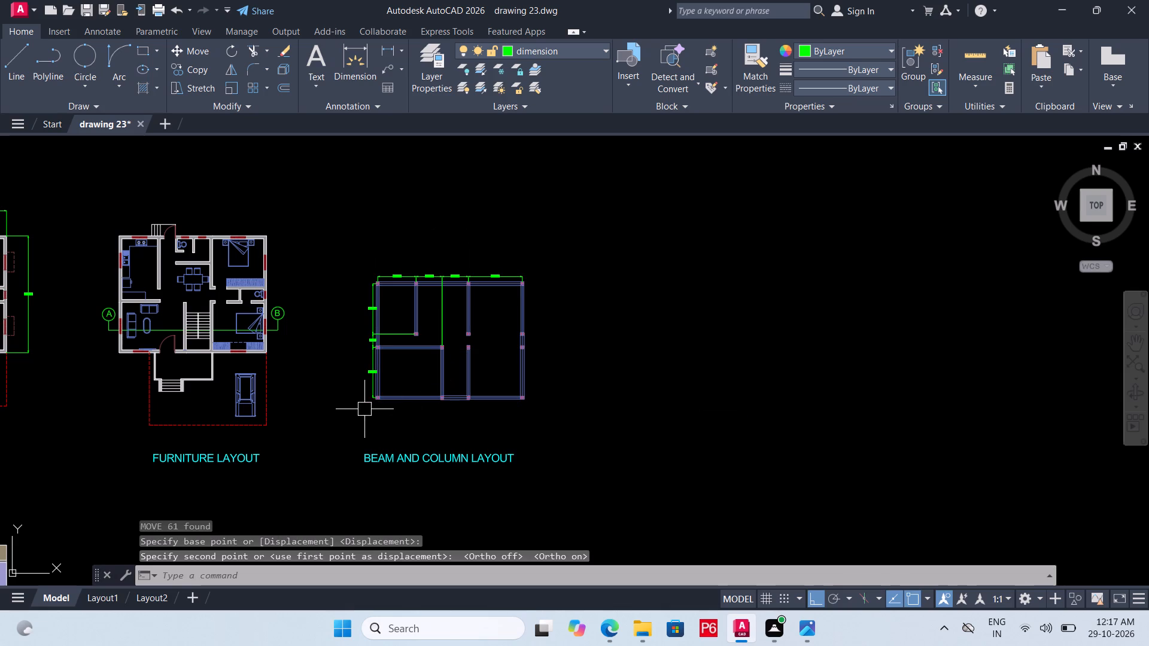
Save the drawing with the lowered beam and column layout.
key(ctrl+s)
key(ctrl+s)
key(ctrl+s)
Move the PLAN, FURNITURE LAYOUT and BEAM AND COLUMN LAYOUT titles together straight up, closer to their drawings.
scroll(378, 409, up, 2)
scroll(397, 386, down, 2)
scroll(431, 441, up, 1)
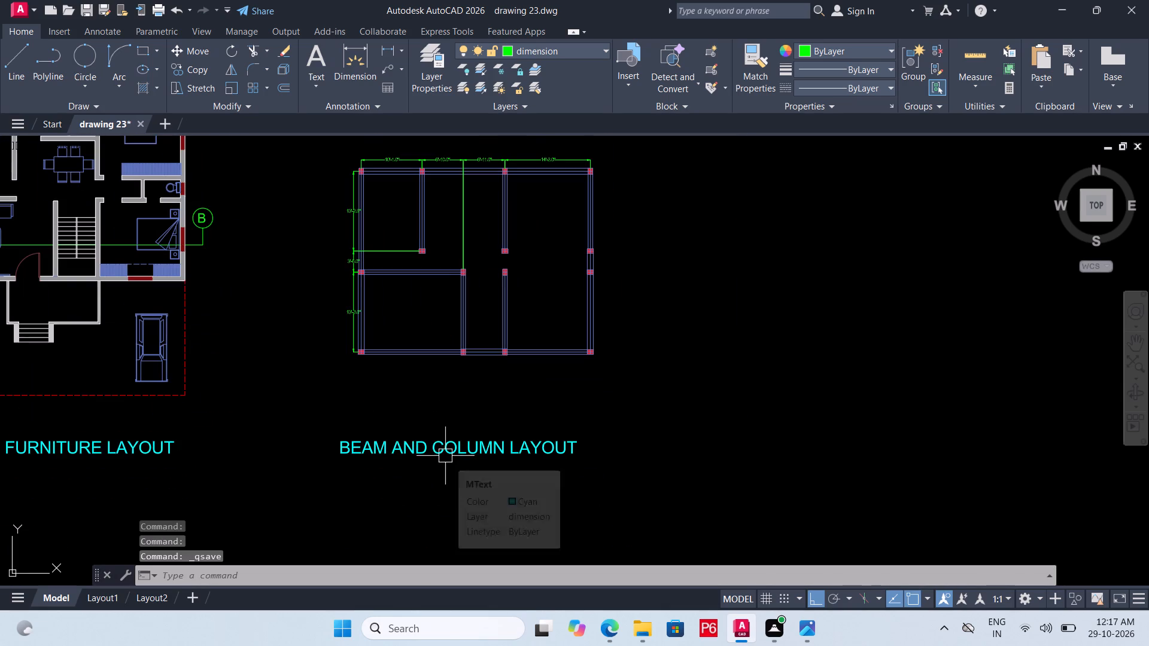
scroll(462, 415, down, 2)
click(137, 433)
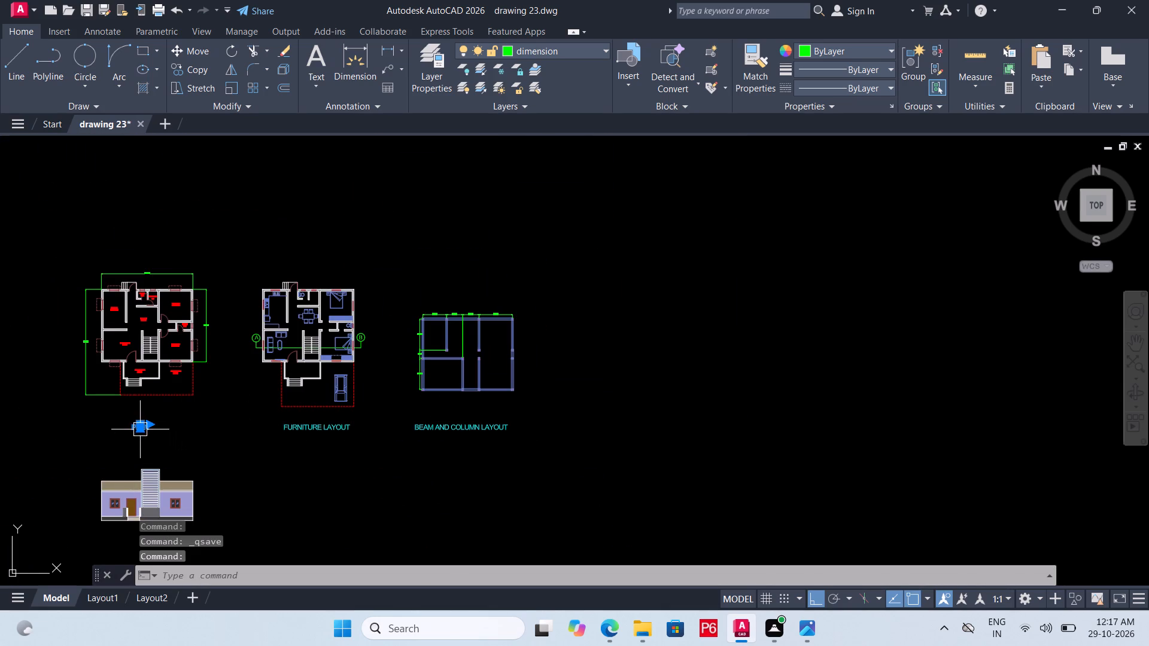
click(328, 429)
click(451, 426)
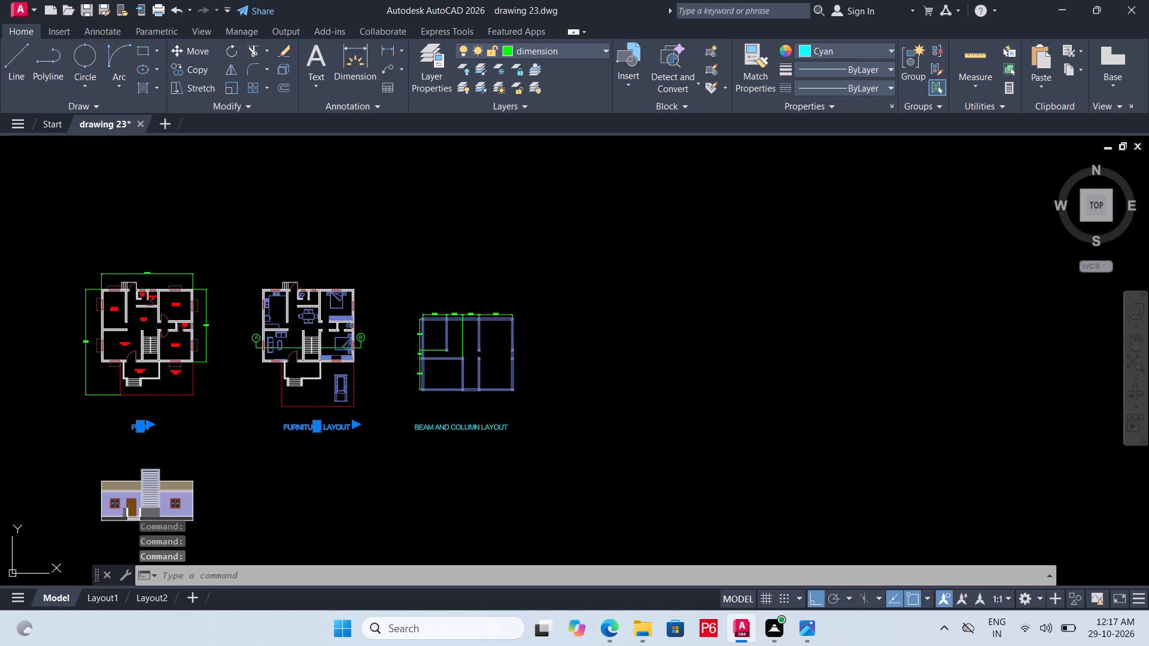
text(M)
key(space)
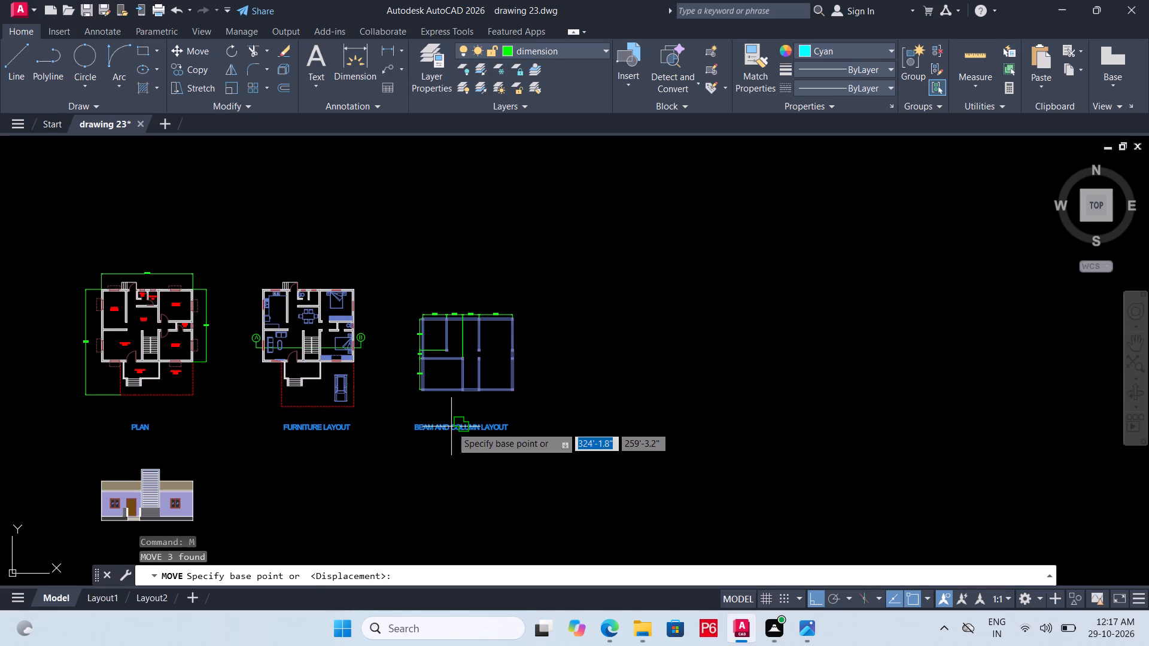
click(451, 426)
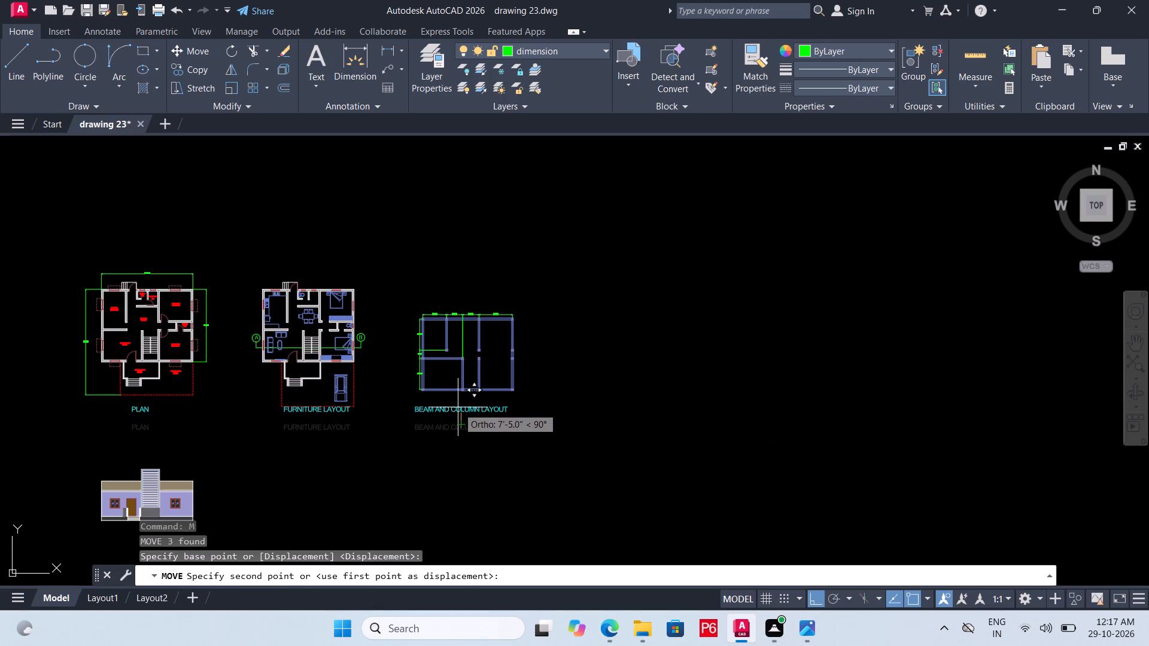
scroll(458, 407, up, 1)
scroll(457, 403, down, 2)
scroll(440, 425, up, 4)
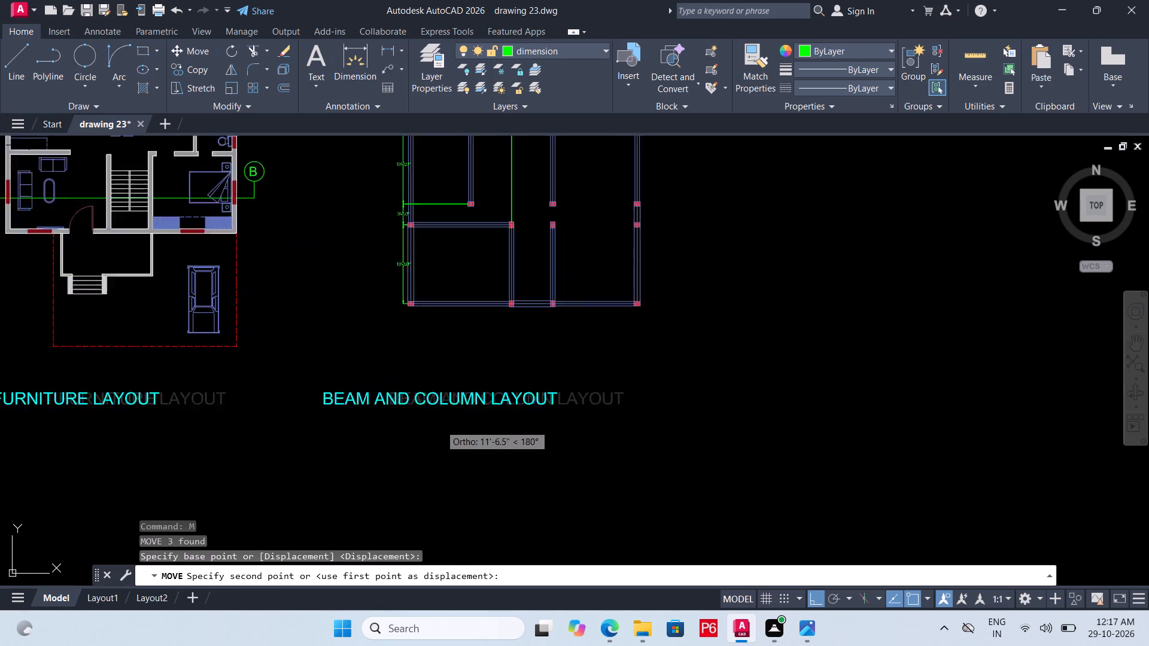
scroll(440, 425, up, 1)
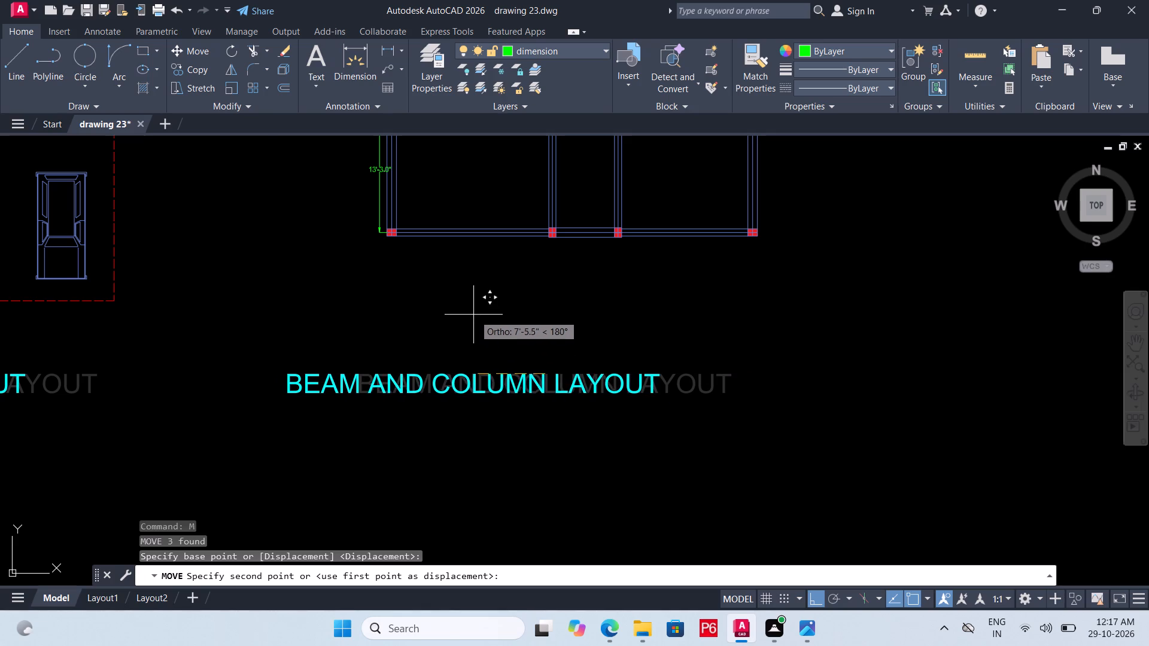
scroll(521, 322, down, 1)
click(519, 331)
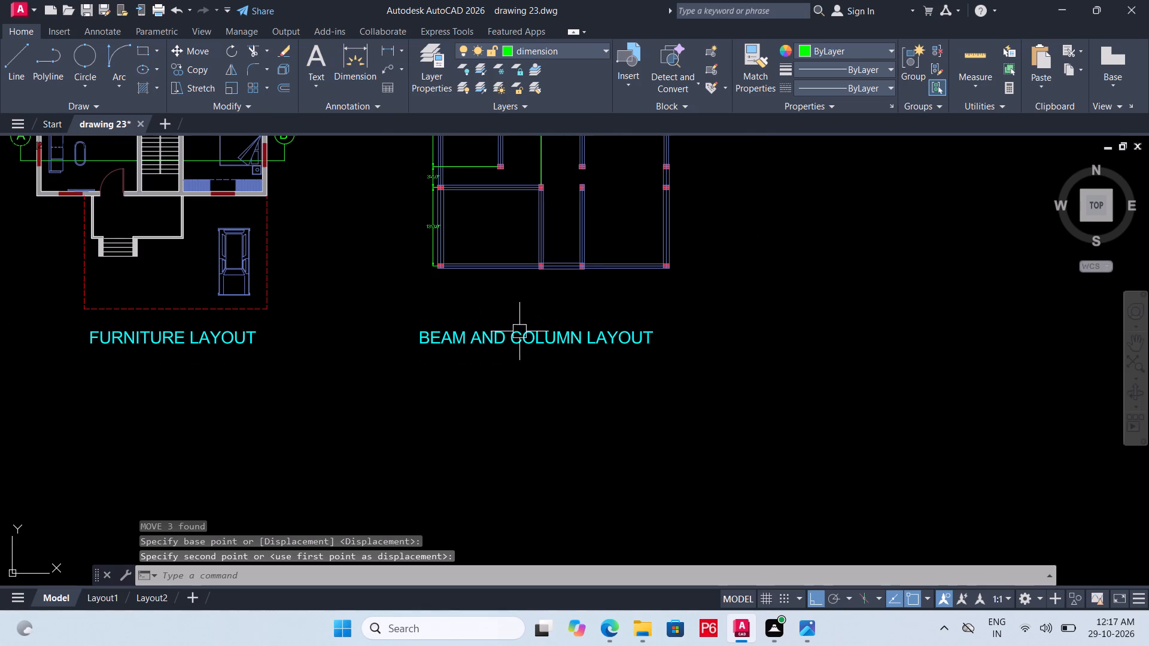
Save the drawing with the repositioned layout titles.
scroll(530, 337, down, 2)
key(ctrl+s)
key(ctrl+s)
key(ctrl+s)
key(ctrl+s)
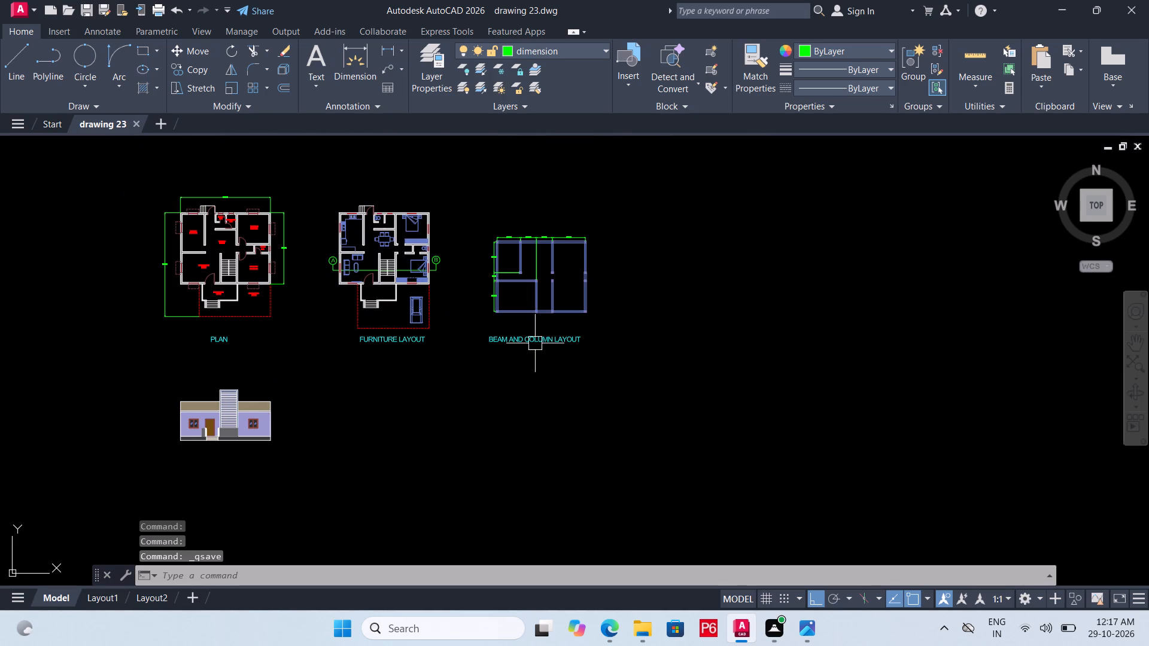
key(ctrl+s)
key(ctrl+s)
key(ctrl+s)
Move the whole front elevation straight up about 4 feet, closer to the PLAN title.
middle_drag(250, 423, 301, 359)
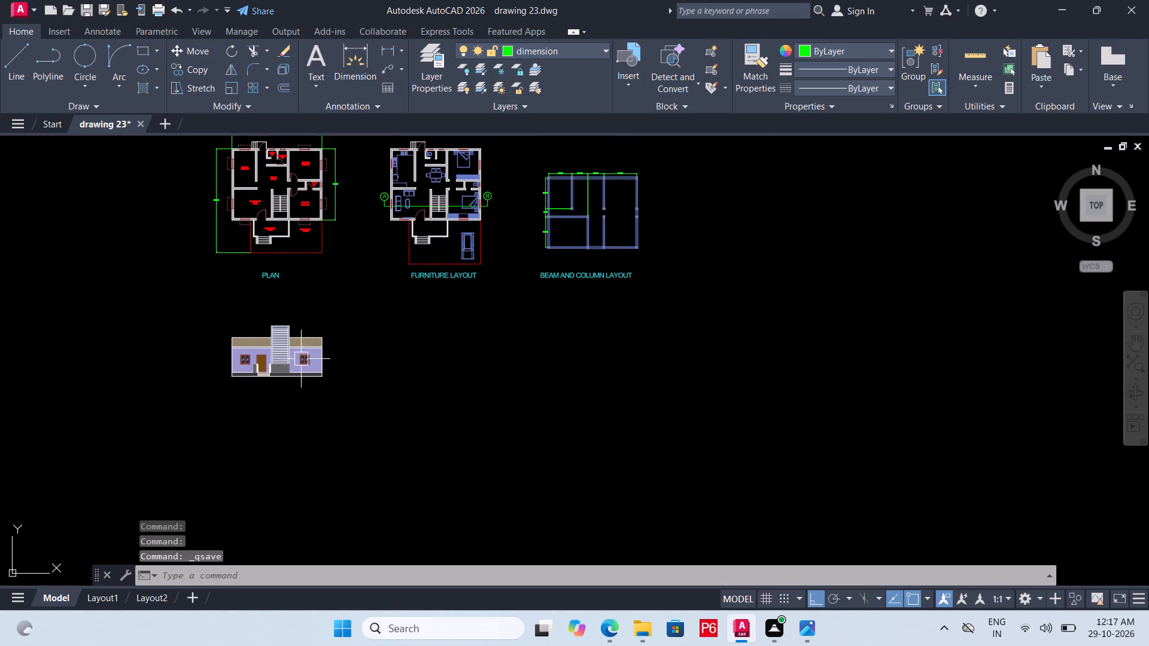
drag(199, 292, 206, 296)
click(348, 413)
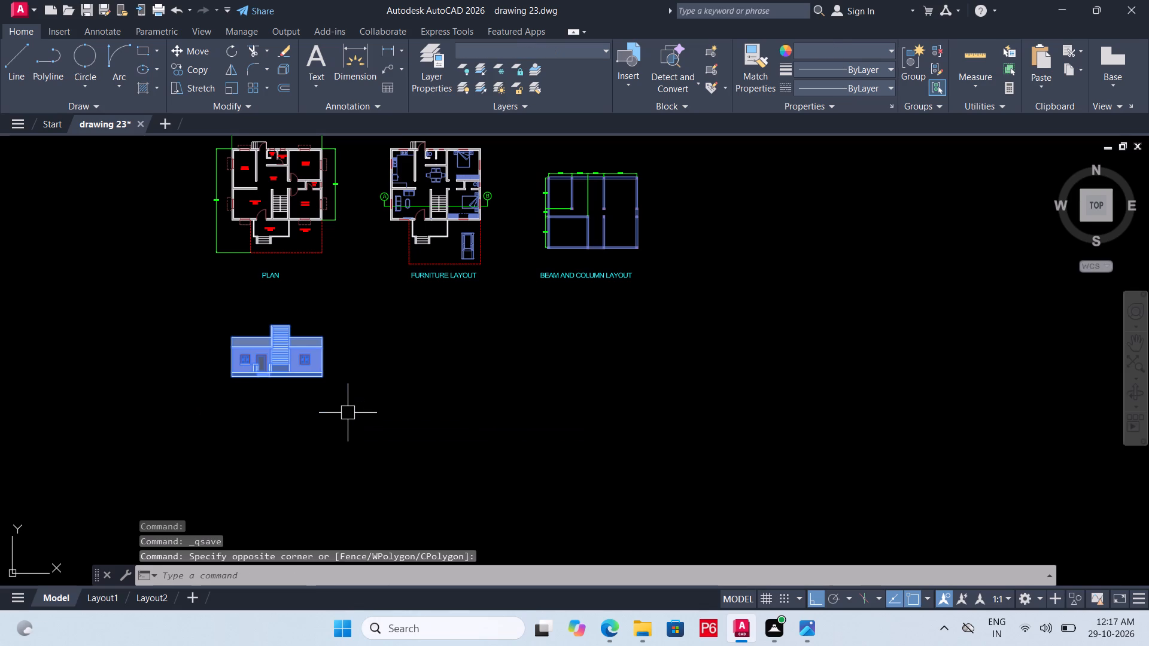
key(m)
key(space)
scroll(280, 389, up, 2)
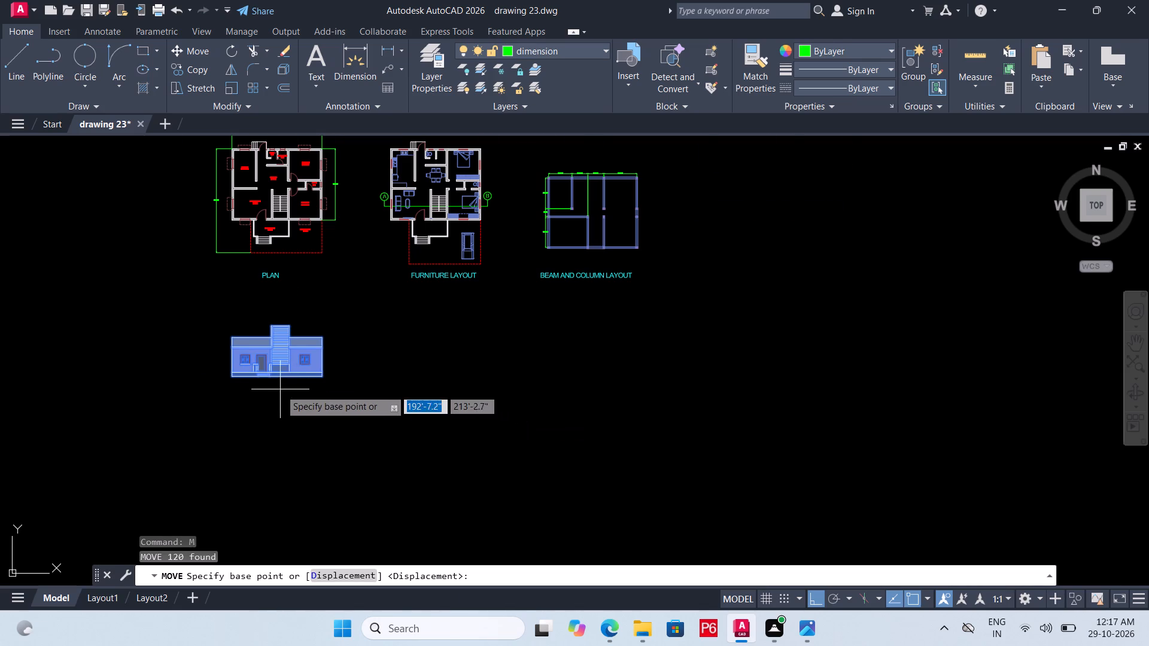
click(273, 356)
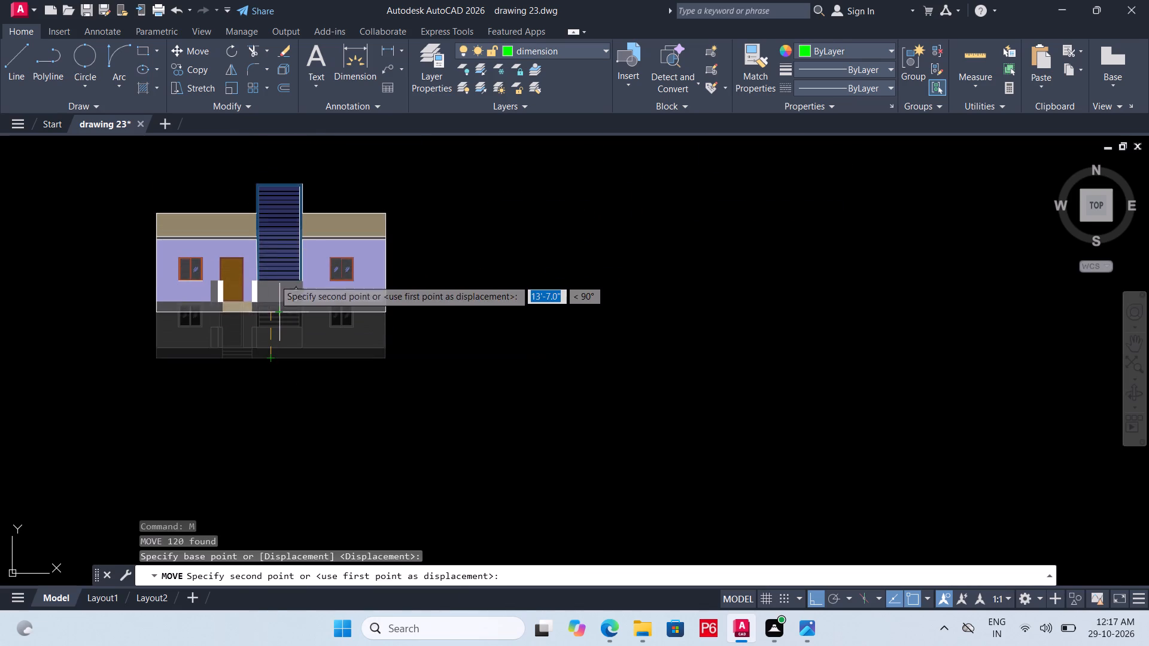
scroll(272, 319, up, 2)
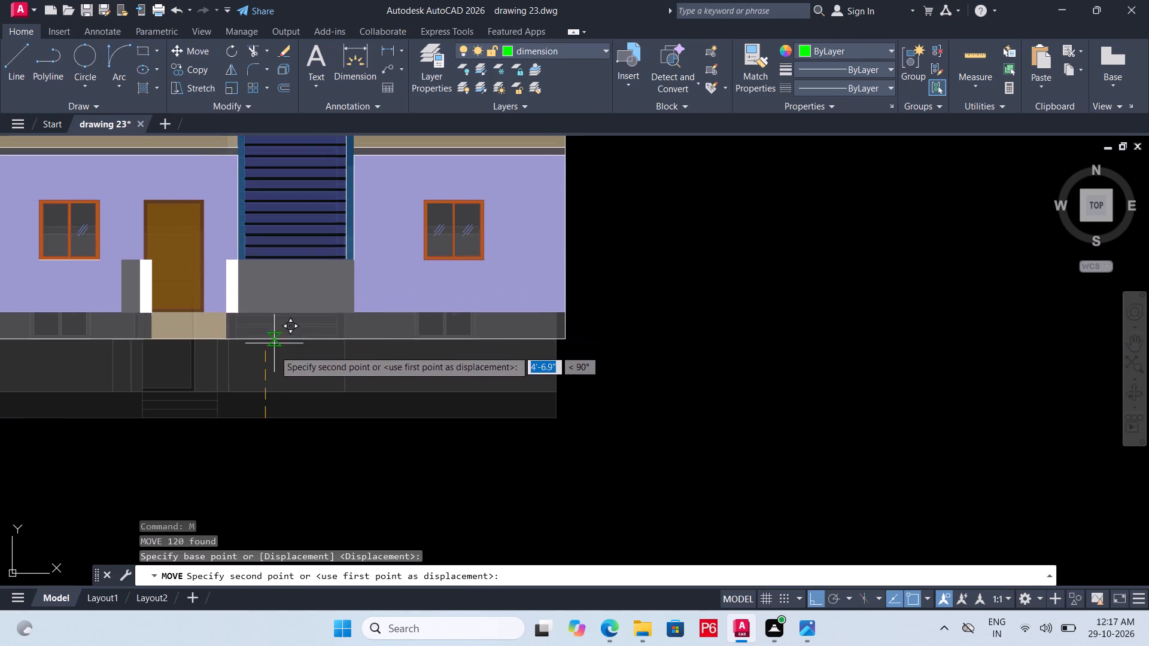
click(270, 347)
scroll(342, 395, down, 3)
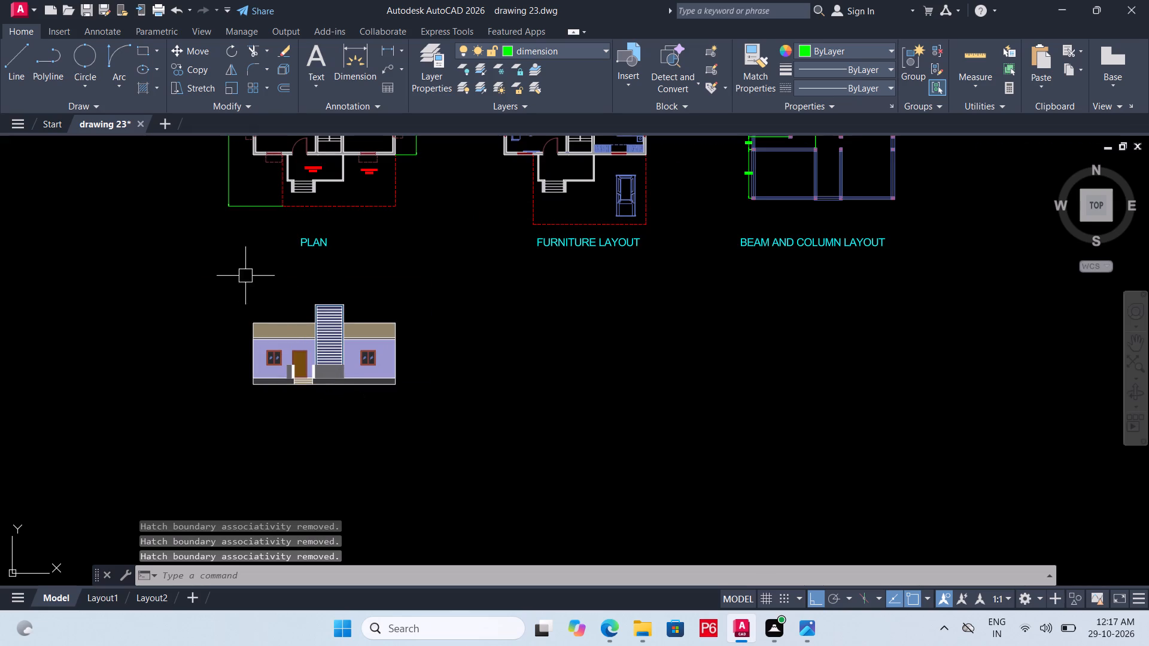
Move the whole front elevation straight up a little more, tightening its gap below the PLAN title.
click(226, 274)
click(445, 418)
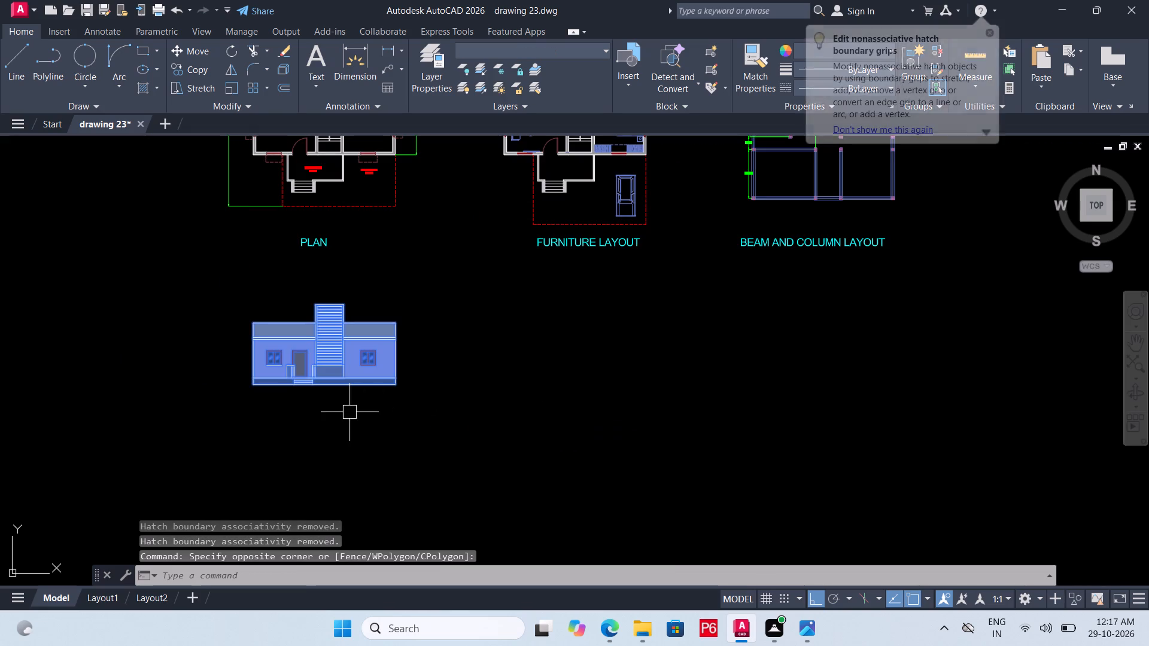
key(m)
key(space)
scroll(332, 399, up, 2)
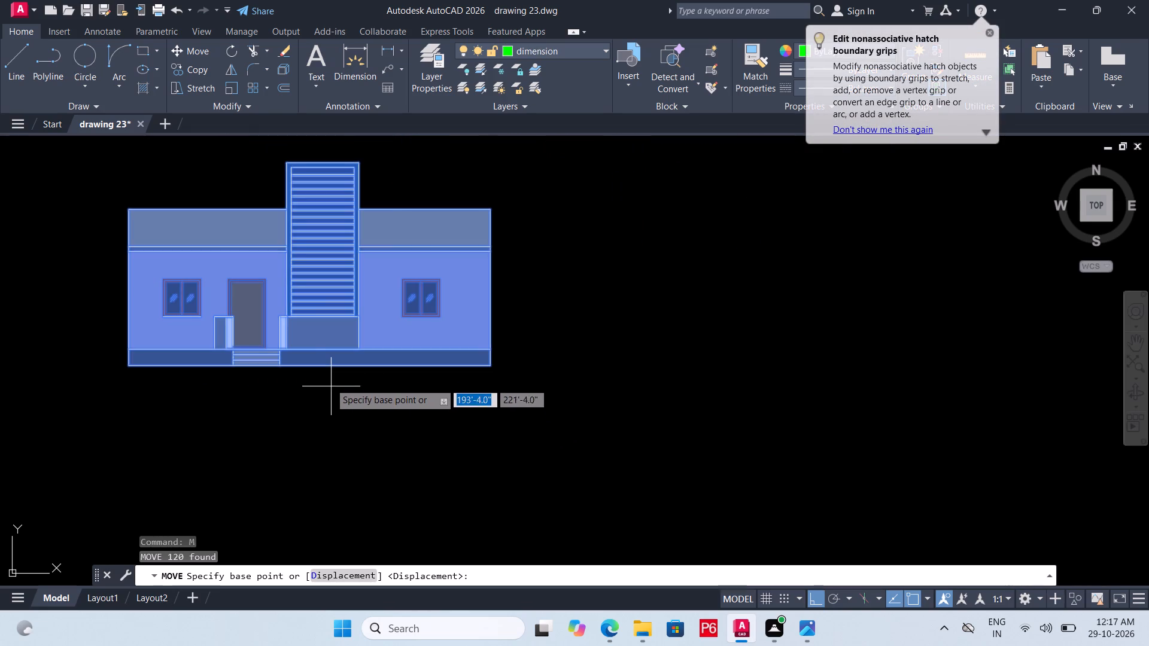
click(316, 370)
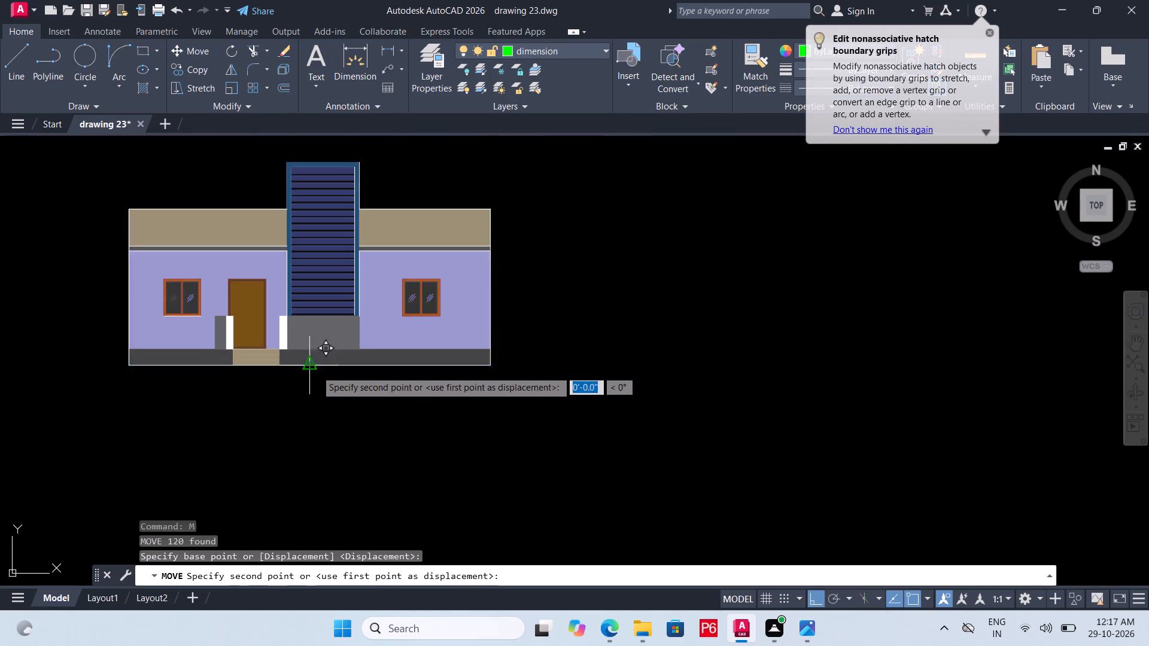
click(308, 337)
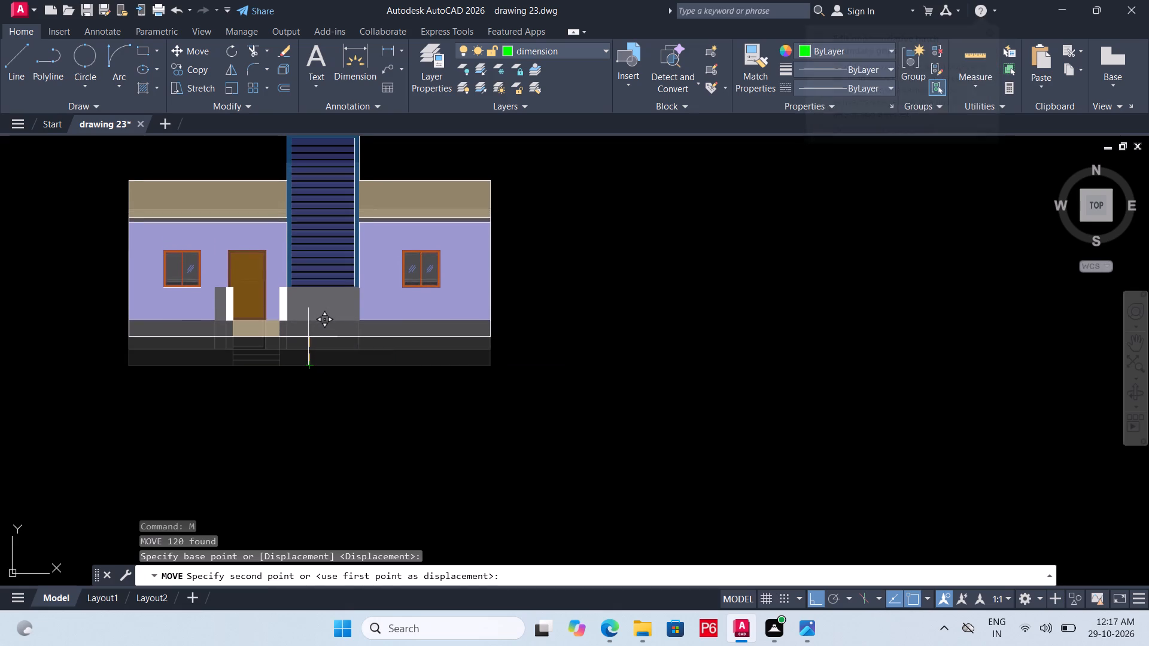
scroll(308, 446, down, 2)
Save the drawing with the raised front elevation.
key(ctrl+s)
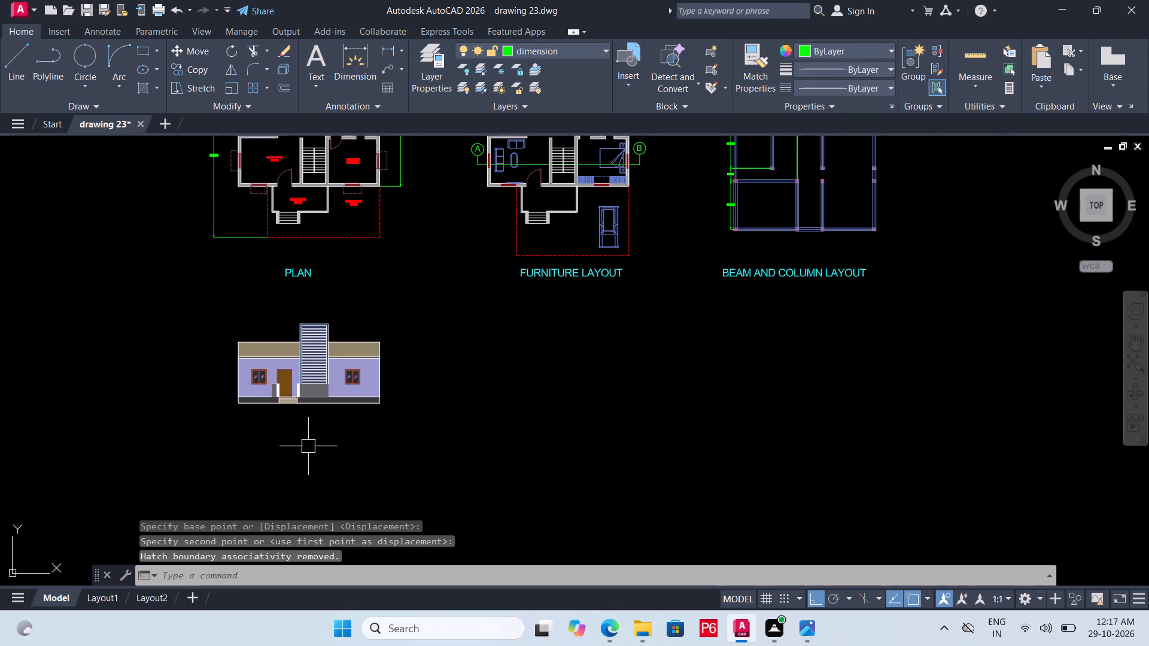
key(ctrl+s)
key(ctrl+s)
key(ctrl+s)
key(ctrl+s)
Copy the PLAN title straight down about 44 feet, placing the copy below the front elevation.
click(299, 278)
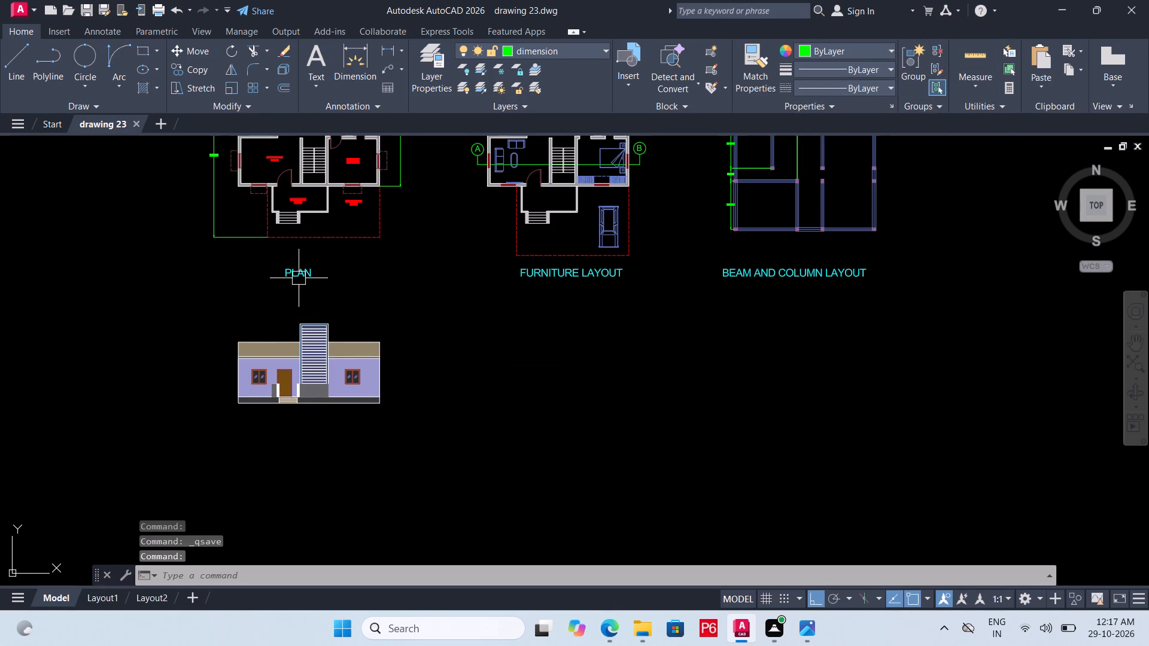
text(CO)
key(space)
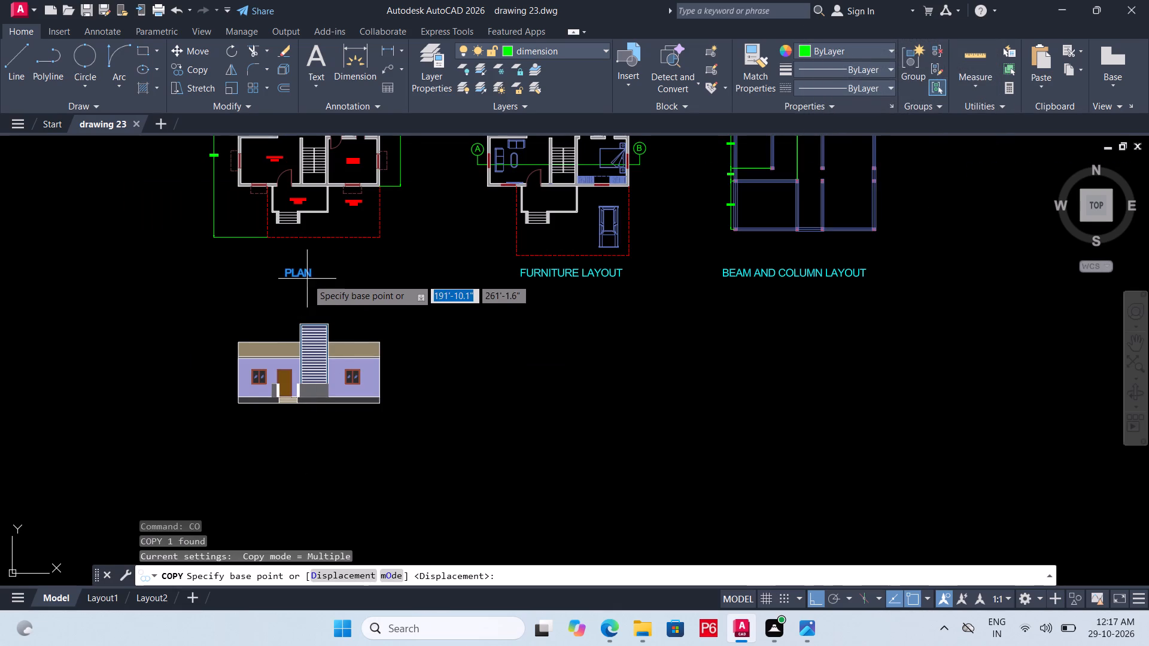
click(307, 279)
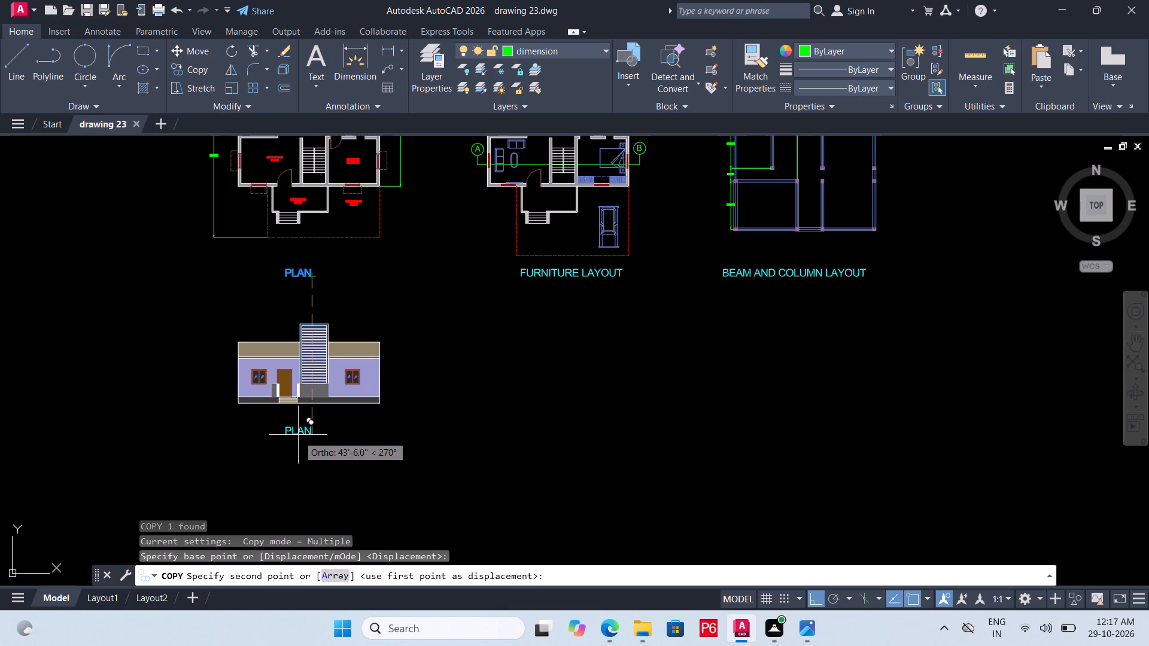
click(300, 437)
key(Escape)
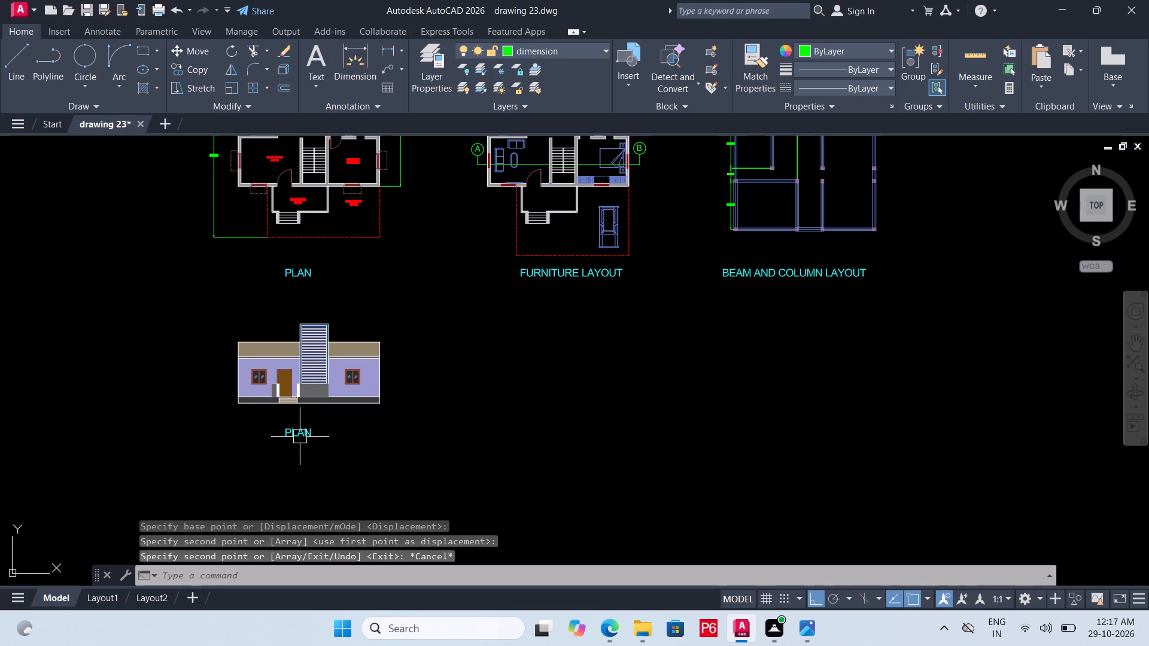
Save the drawing with the copied title.
key(ctrl+s)
key(ctrl+s)
key(ctrl+s)
Change the text of the copied title below the front elevation to ELEVATION.
click(302, 433)
click(309, 434)
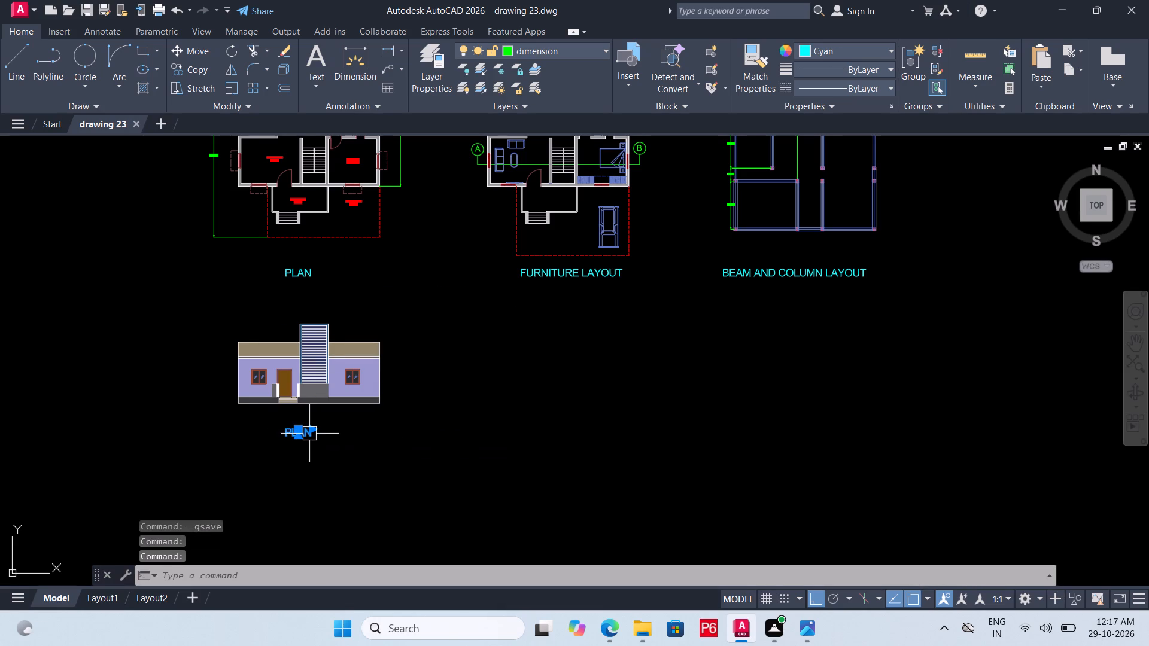
scroll(282, 439, up, 3)
double_click(303, 421)
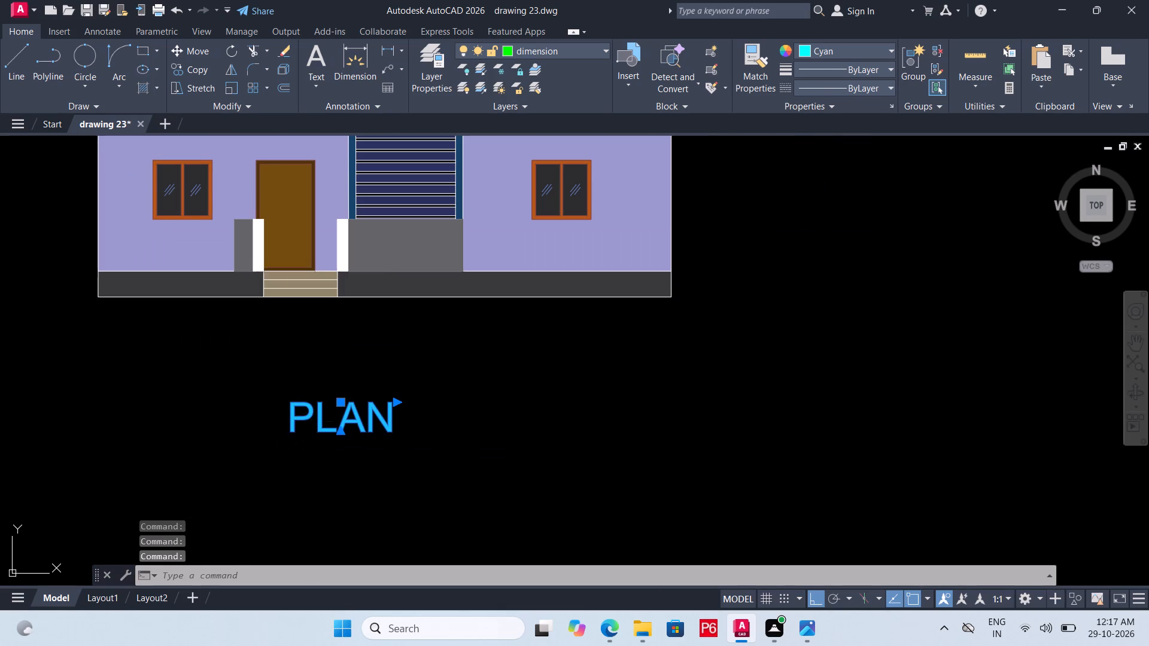
key(Right)
key(Right)
key(Right)
key(Right)
key(Right)
key(Right)
key(Right)
key(Right)
key(Right)
key(Right)
key(Right)
key(Right)
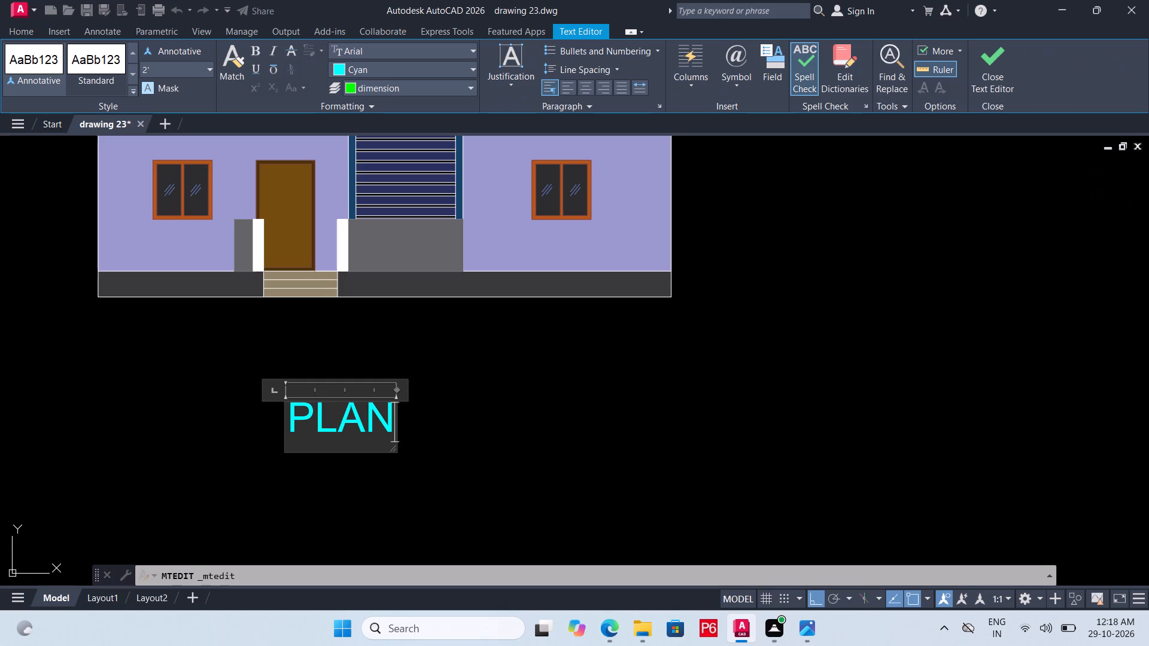
key(Right)
key(Right)
key(Right)
key(Right)
key(BackSpace)
key(BackSpace)
key(BackSpace)
key(BackSpace)
key(BackSpace)
key(BackSpace)
key(BackSpace)
key(BackSpace)
key(BackSpace)
key(BackSpace)
key(BackSpace)
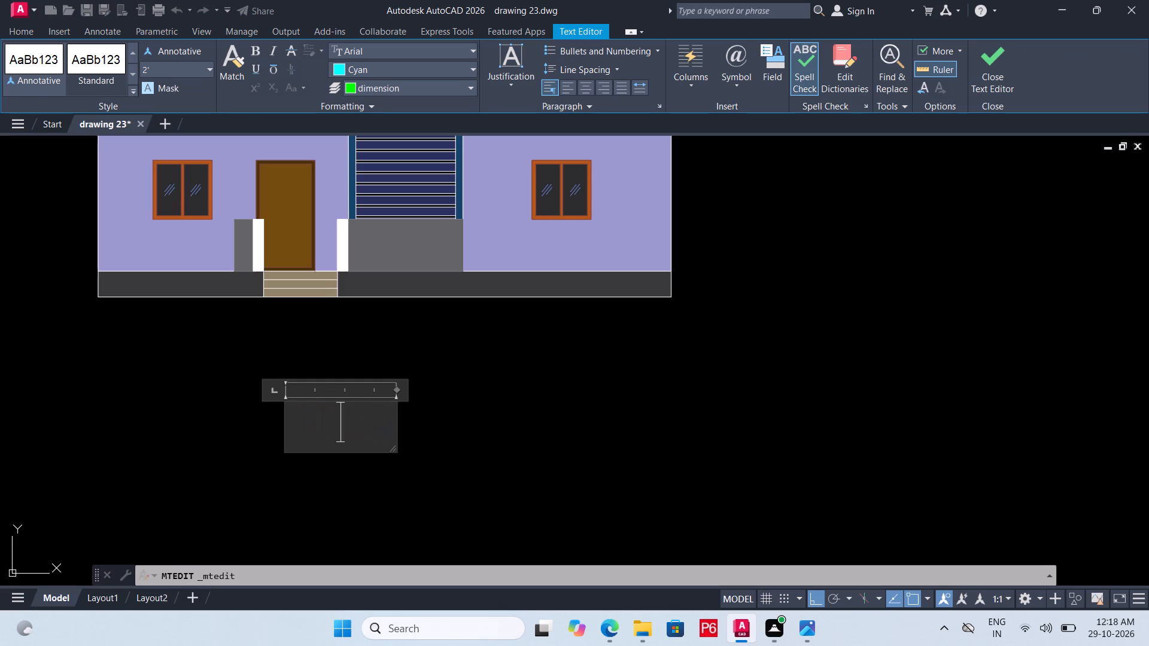
key(BackSpace)
key(BackSpace)
key(BackSpace)
key(BackSpace)
text(EL)
text(EVAT)
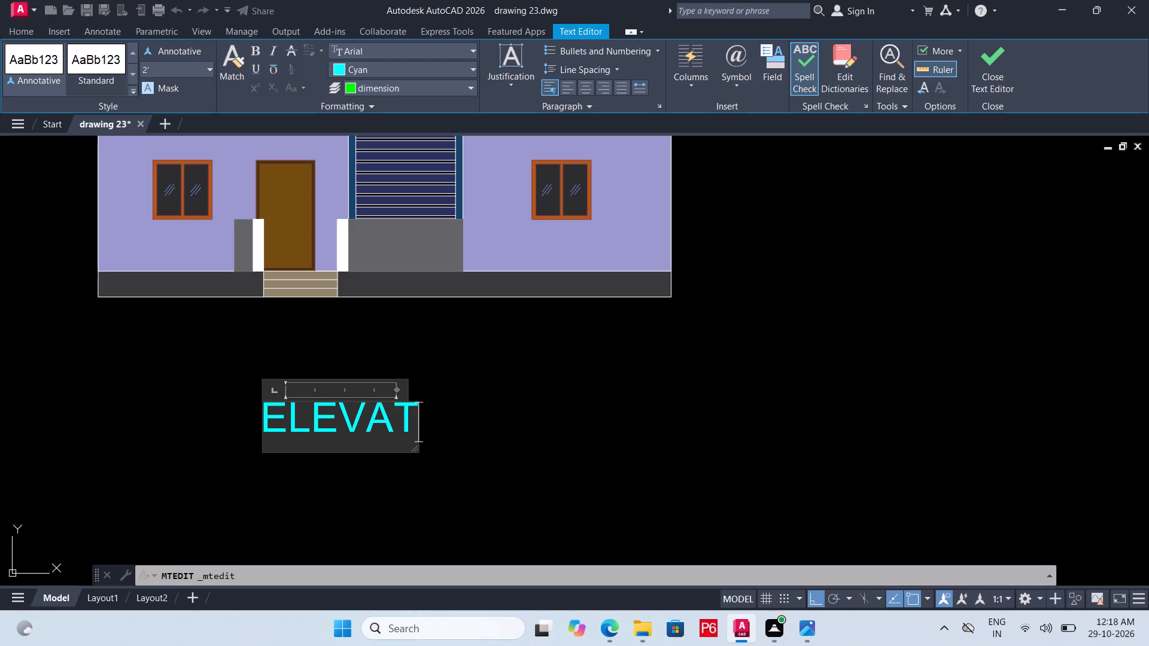
key(BackSpace)
key(BackSpace)
key(BackSpace)
key(BackSpace)
key(BackSpace)
key(BackSpace)
key(BackSpace)
key(BackSpace)
key(BackSpace)
key(BackSpace)
key(BackSpace)
key(BackSpace)
key(BackSpace)
key(l)
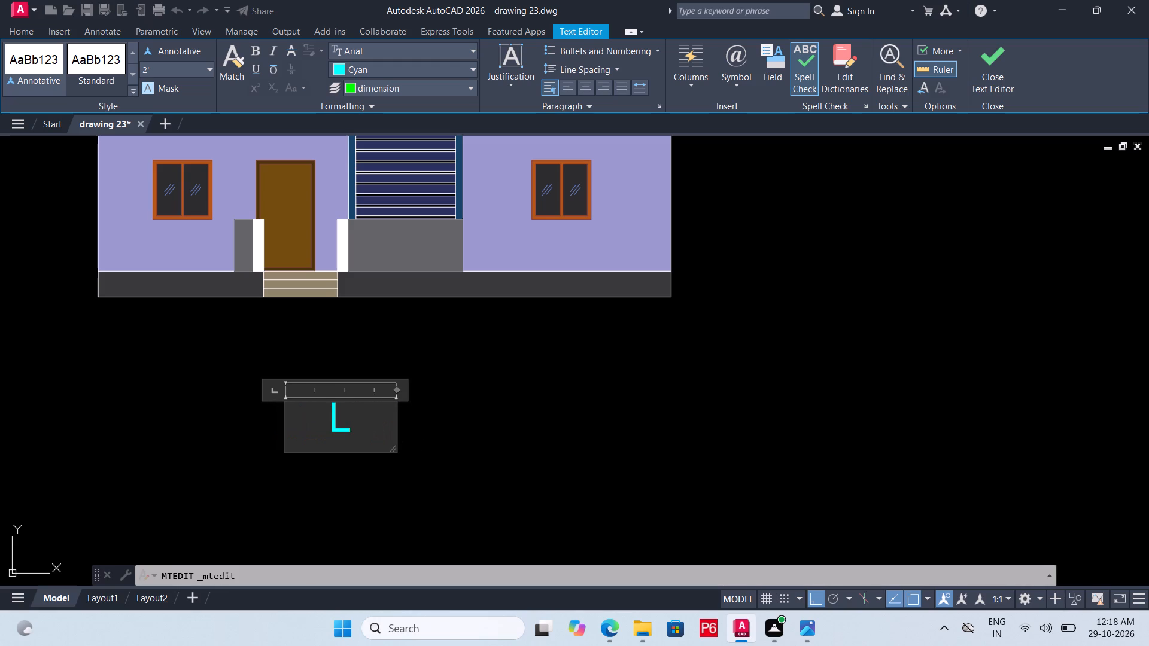
key(BackSpace)
text(ELE)
text(VATION)
click(501, 438)
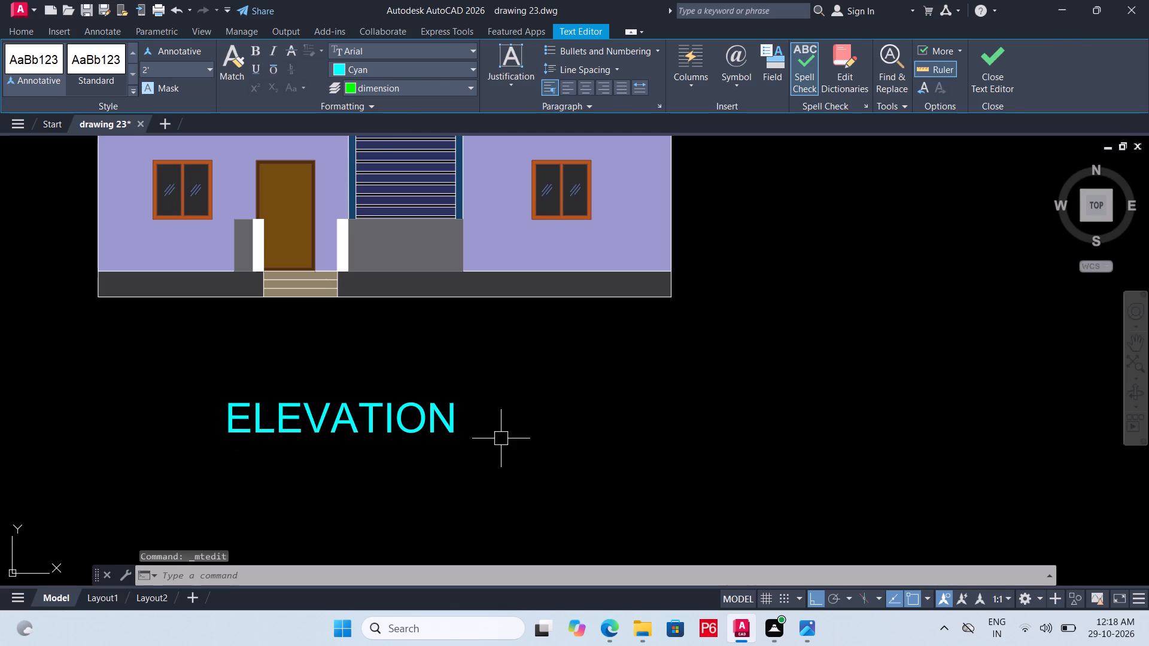
Save the drawing with the new ELEVATION title.
scroll(420, 429, down, 2)
key(ctrl+s)
key(ctrl+s)
key(ctrl+s)
key(ctrl+s)
ctrl+scroll(402, 435, down, 2)
key(ctrl+s)
key(ctrl+s)
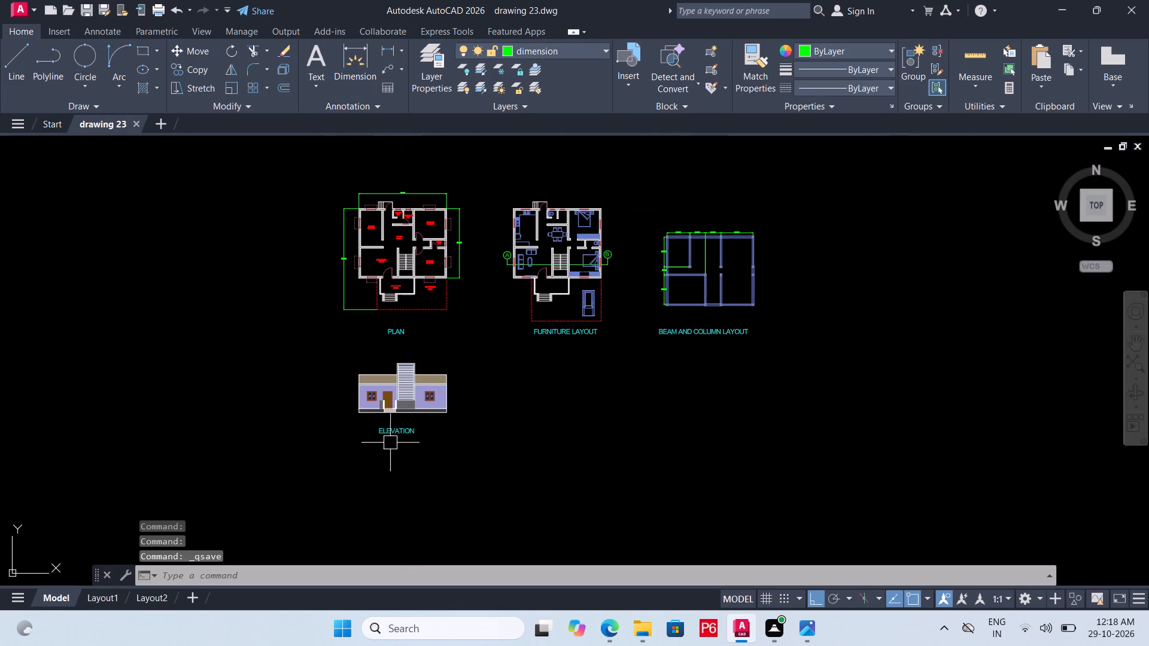
key(ctrl+s)
key(ctrl+s)
key(ctrl+s)
key(ctrl+s)
key(ctrl+s)
key(ctrl+s)
key(ctrl+s)
key(ctrl+s)
key(ctrl+s)
key(ctrl+s)
Draw two rays straight down from the outer and inner corners of the furniture layout's exterior wall on the marker A side.
scroll(552, 389, up, 2)
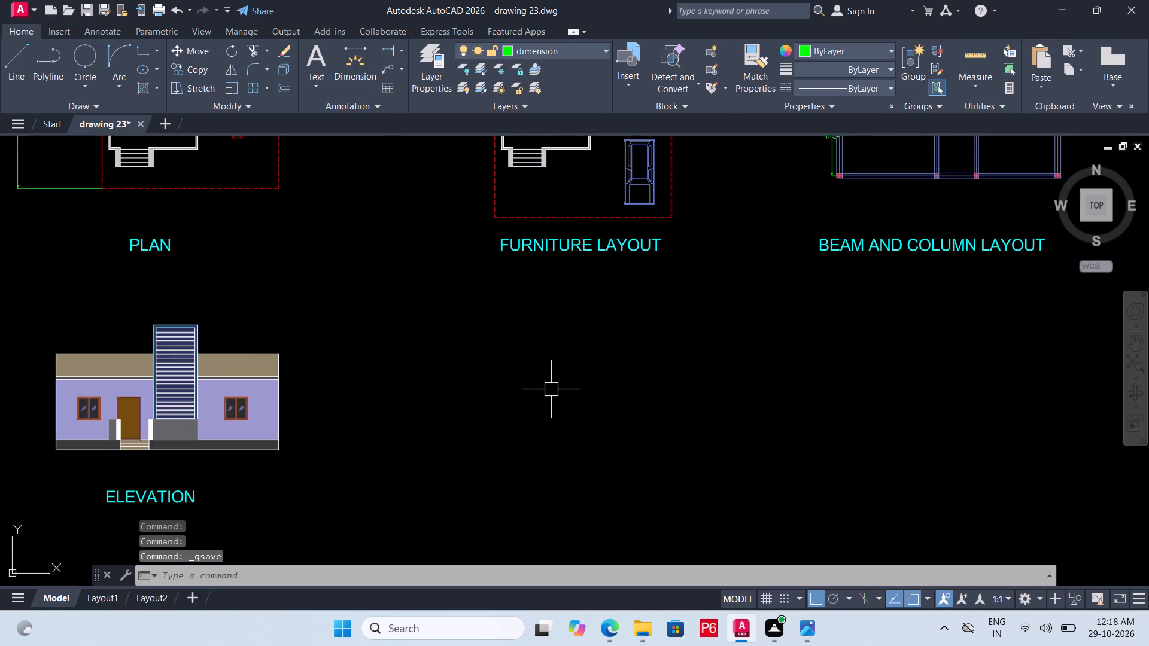
middle_drag(543, 389, 424, 581)
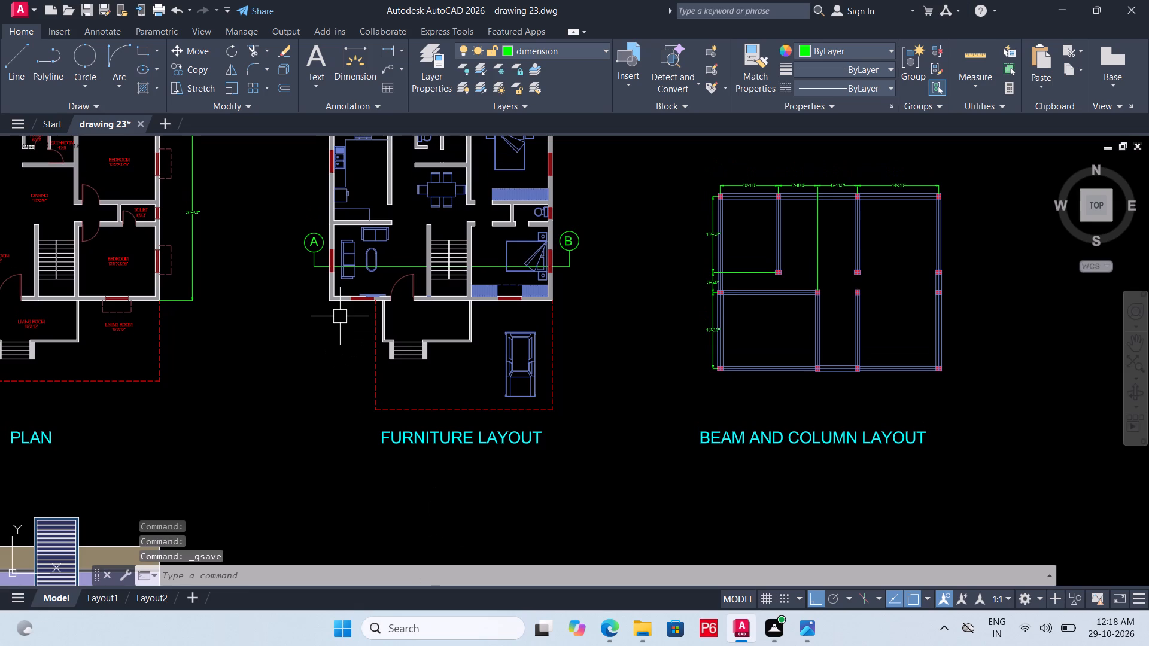
text(RA)
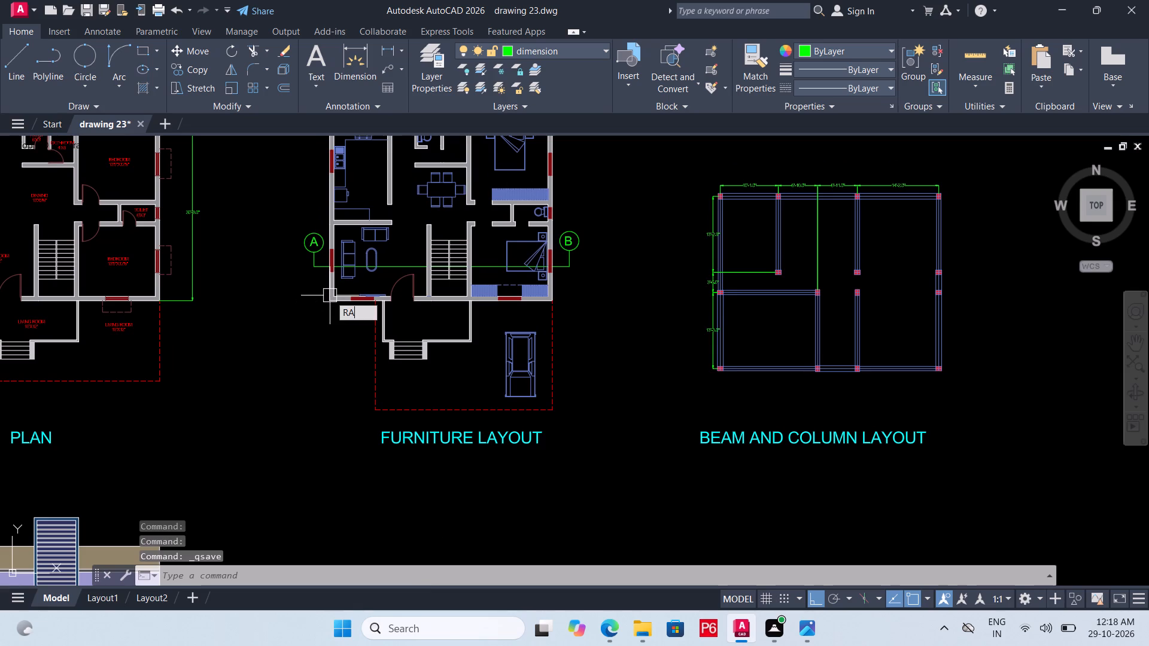
text(Y)
key(space)
scroll(332, 271, up, 2)
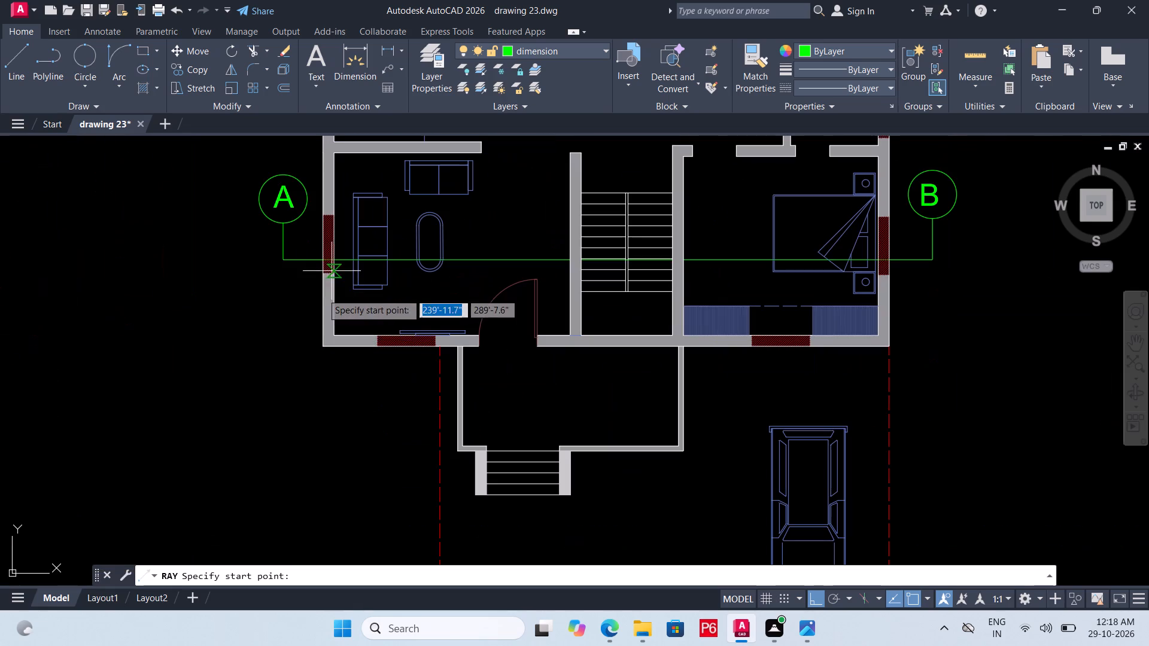
click(324, 348)
click(329, 412)
key(space)
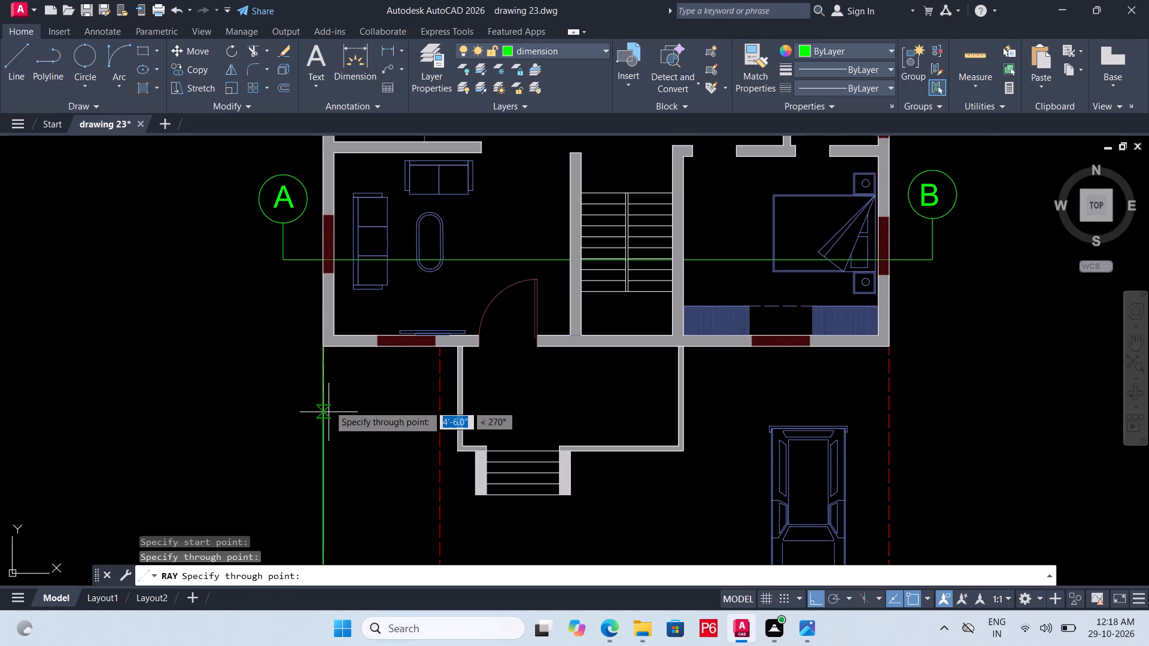
key(space)
click(335, 337)
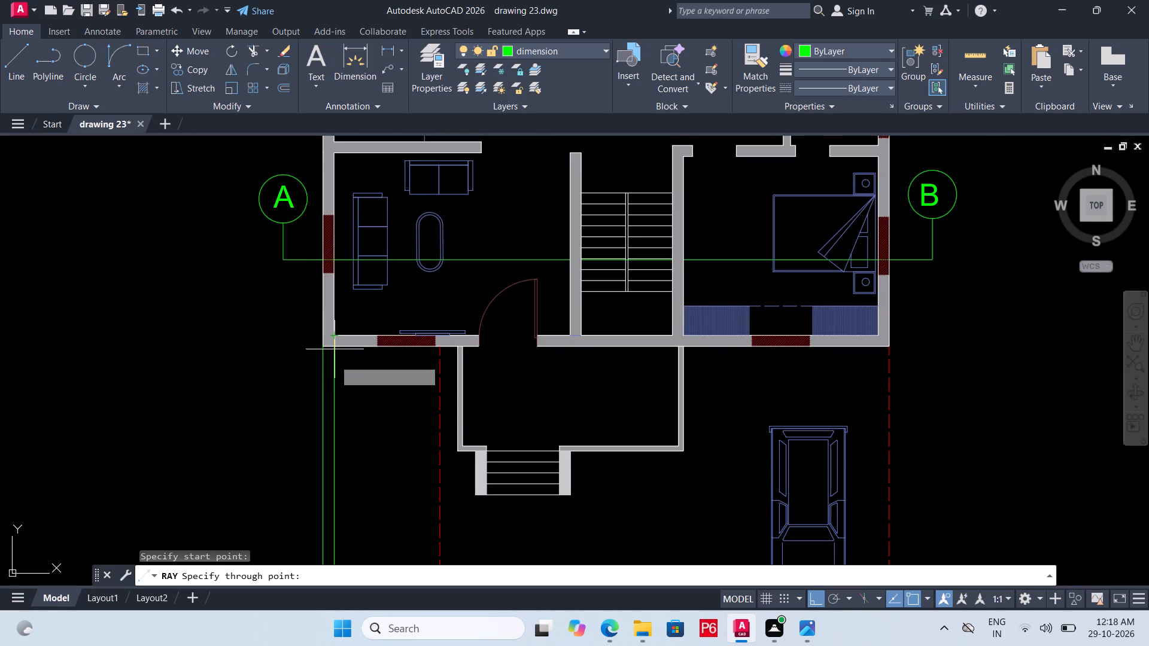
click(341, 432)
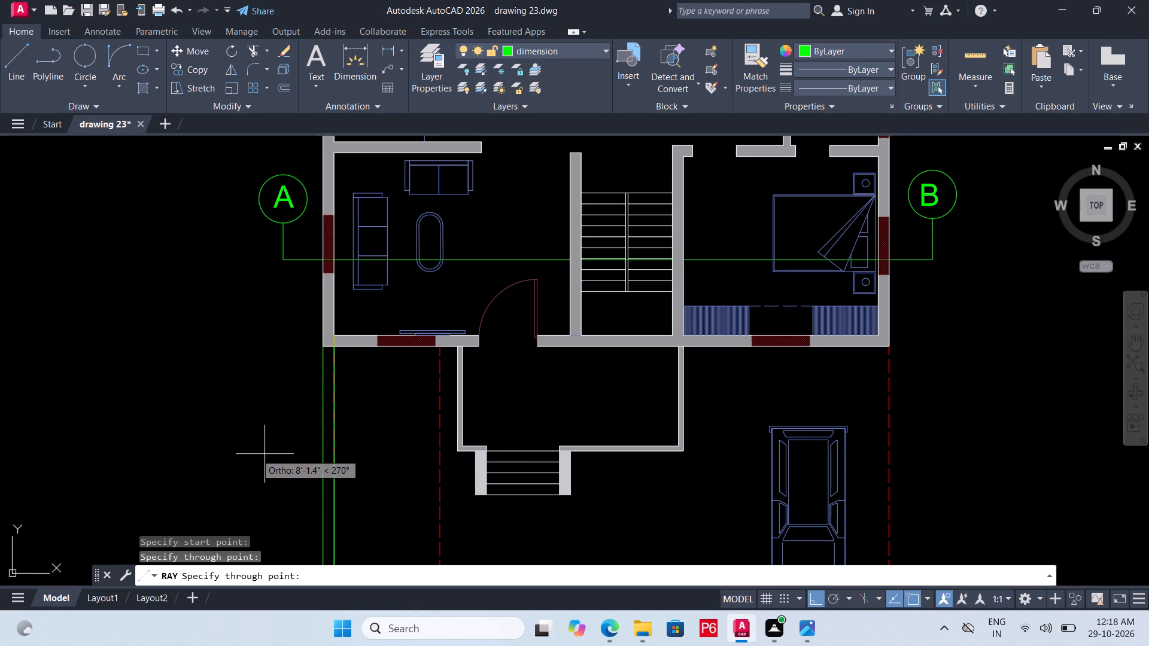
scroll(253, 455, down, 1)
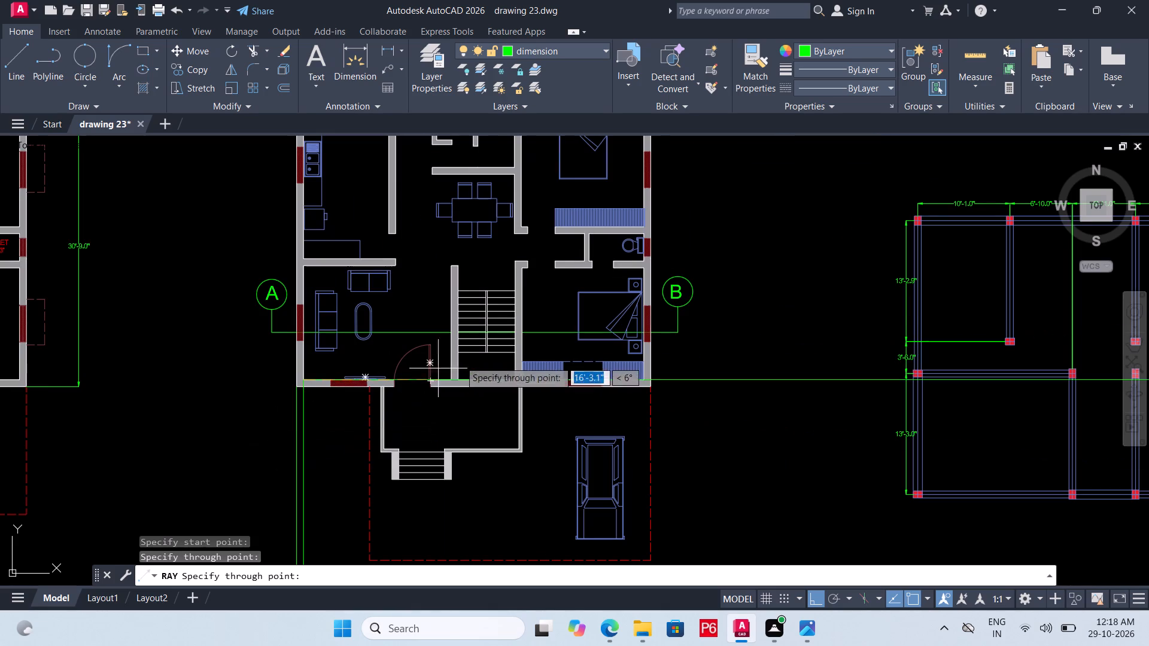
key(space)
Draw two rays straight down from where section line A–B crosses both faces of the wall between living room and staircase.
scroll(451, 343, up, 3)
key(space)
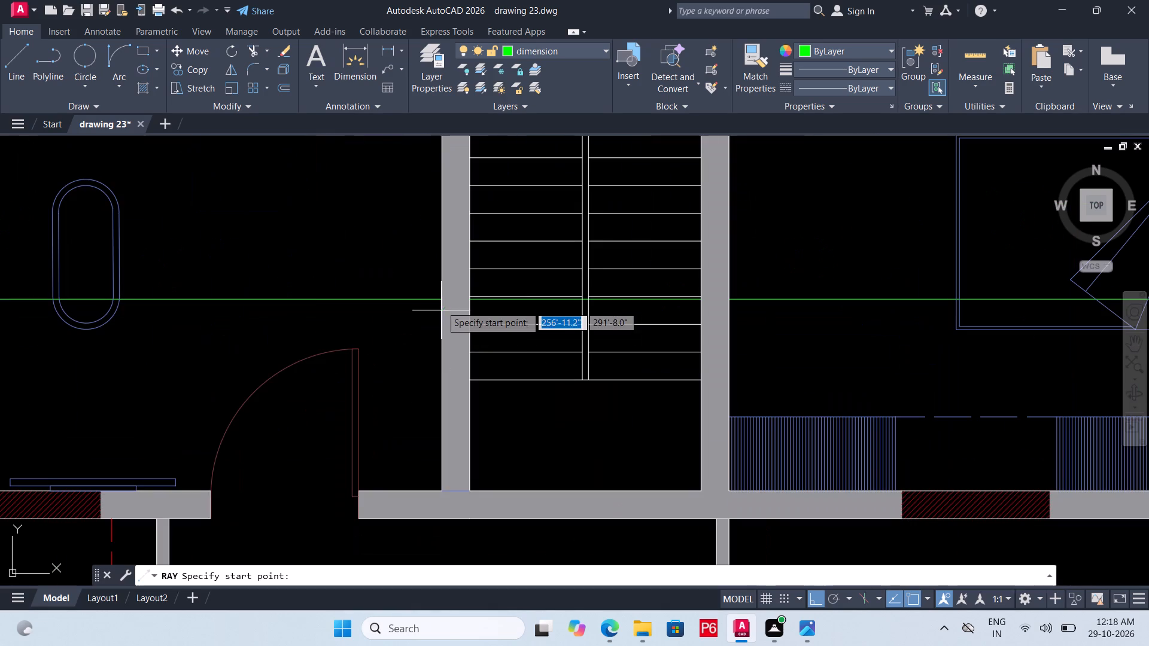
click(441, 299)
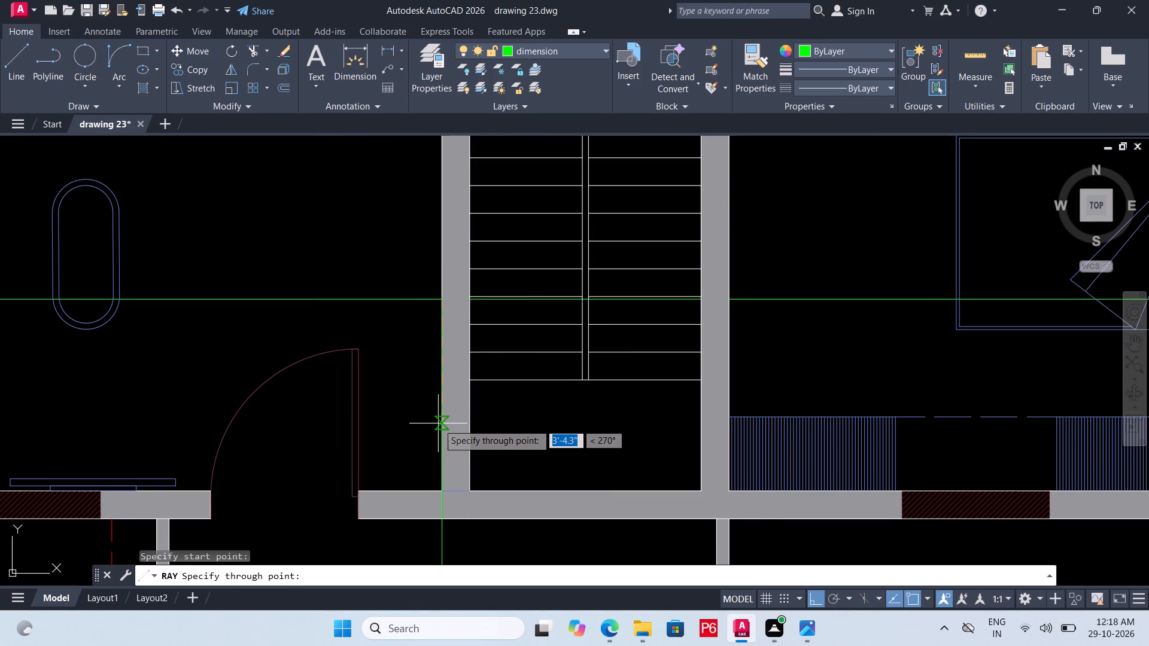
click(438, 423)
key(space)
key(space)
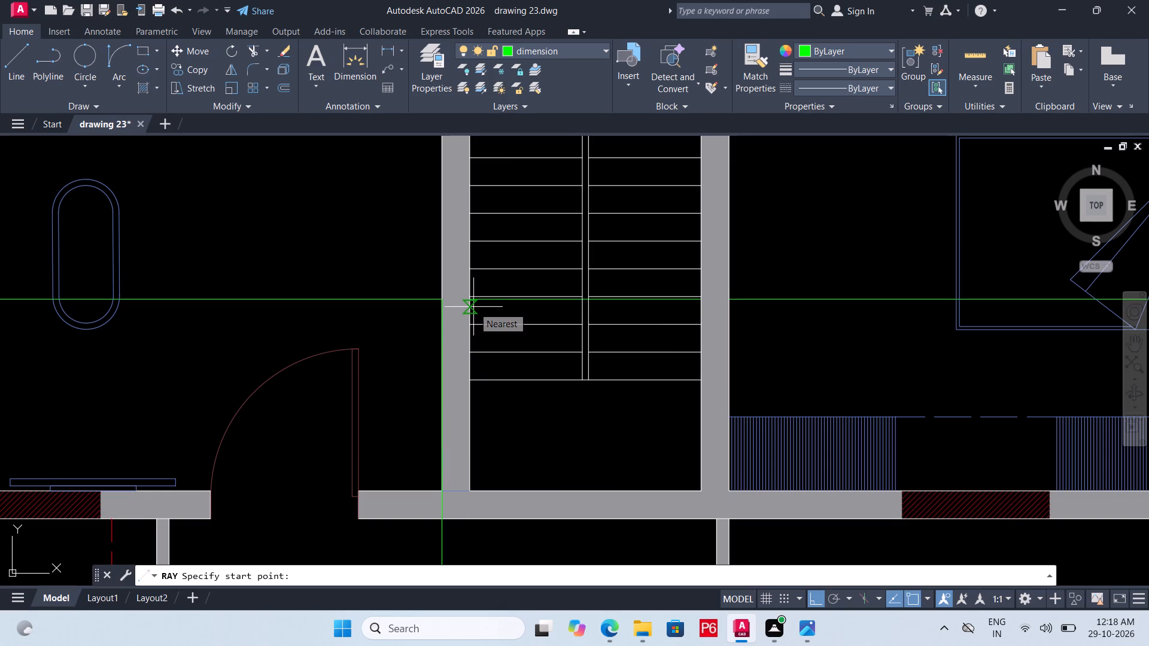
click(473, 306)
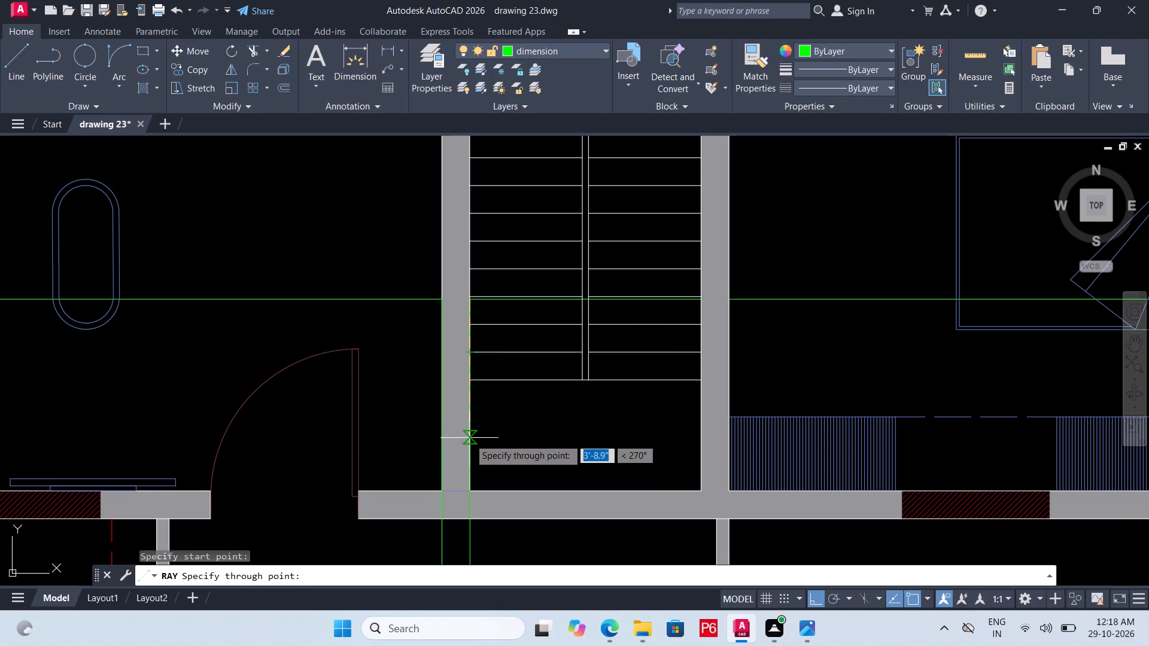
click(469, 438)
key(space)
Draw two rays straight down from where section line A–B crosses both faces of the wall between staircase and bedroom.
scroll(384, 405, down, 2)
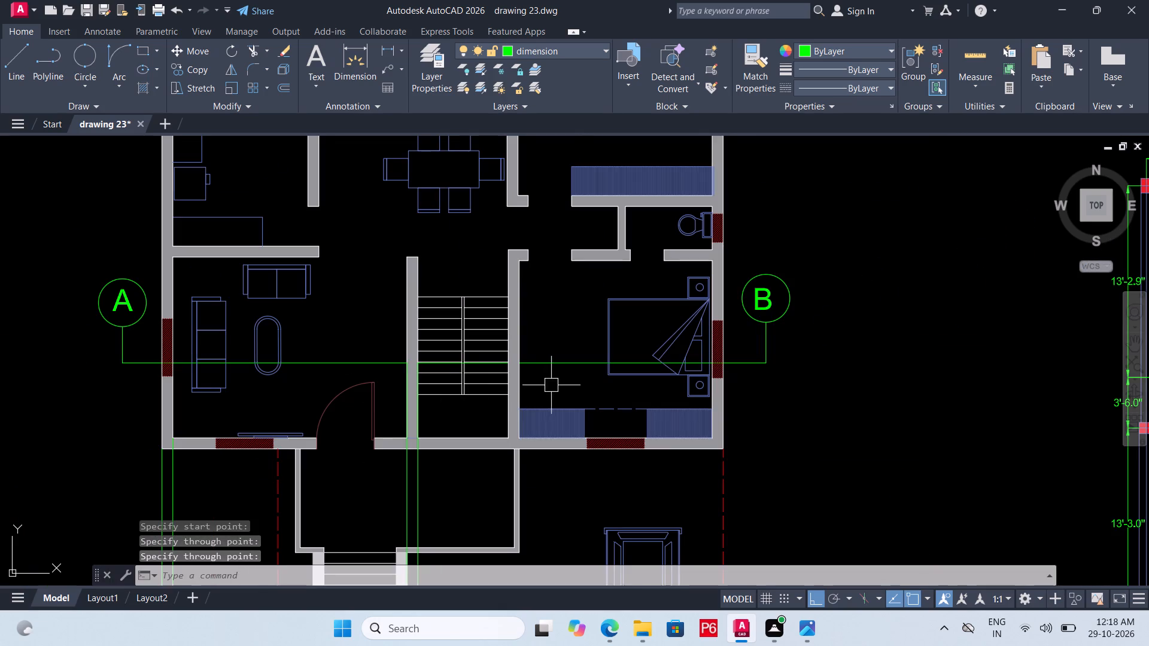
key(space)
scroll(508, 383, up, 4)
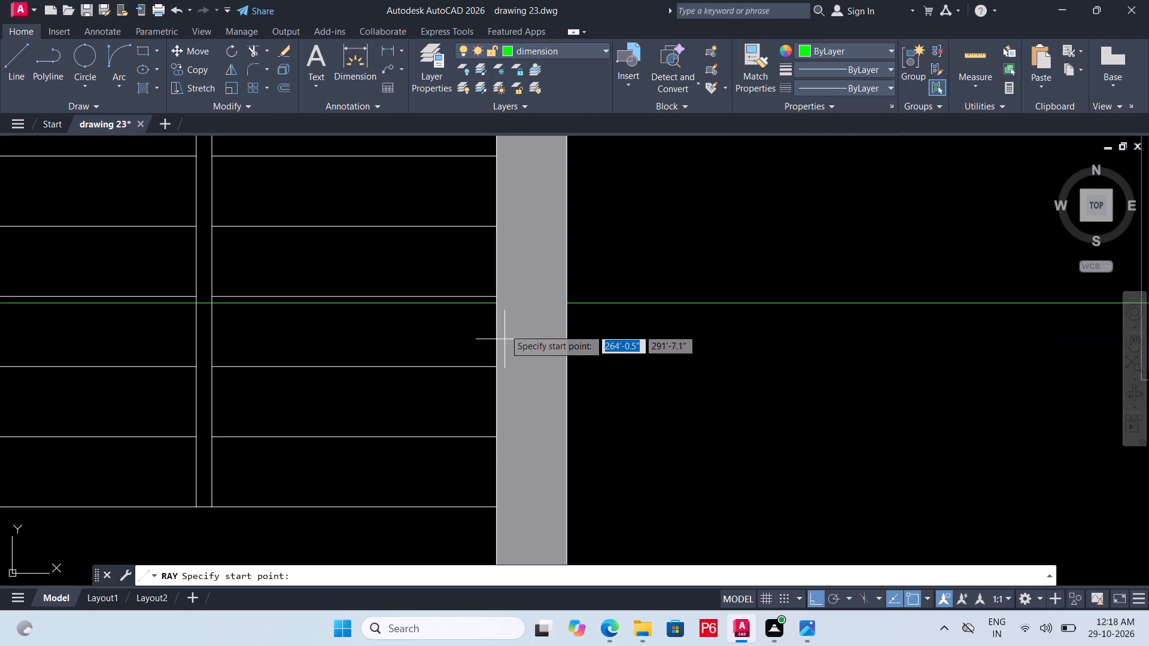
click(500, 309)
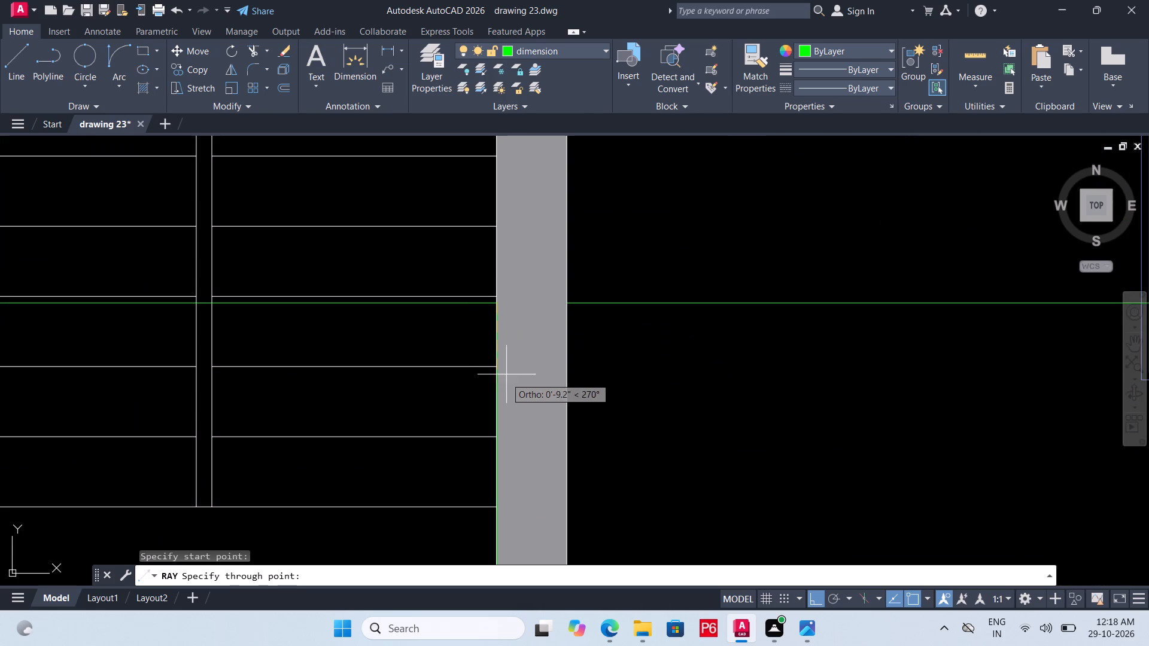
click(505, 380)
key(space)
key(space)
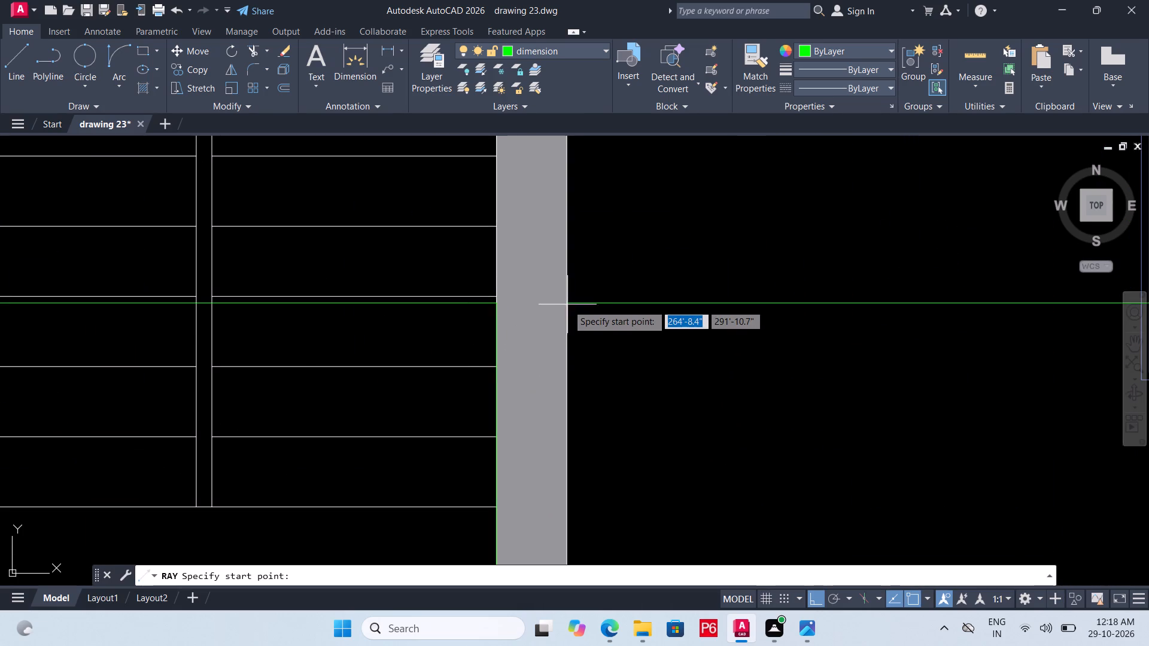
click(570, 303)
drag(569, 385, 568, 379)
scroll(512, 271, down, 2)
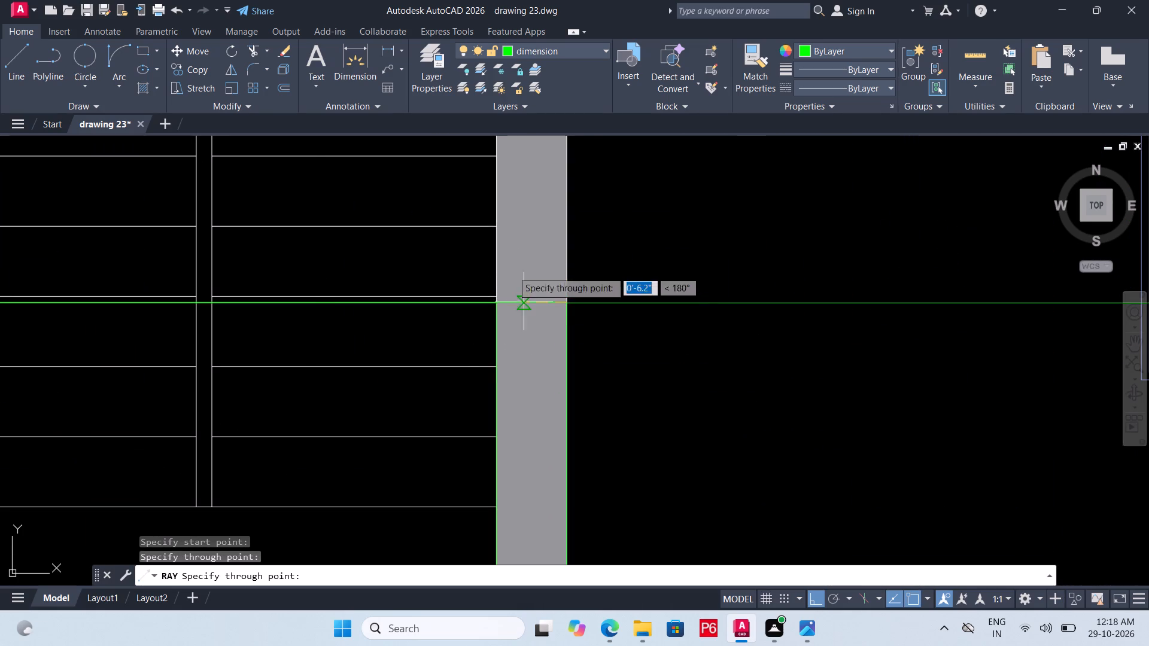
scroll(512, 271, down, 3)
scroll(559, 288, up, 2)
scroll(395, 339, down, 2)
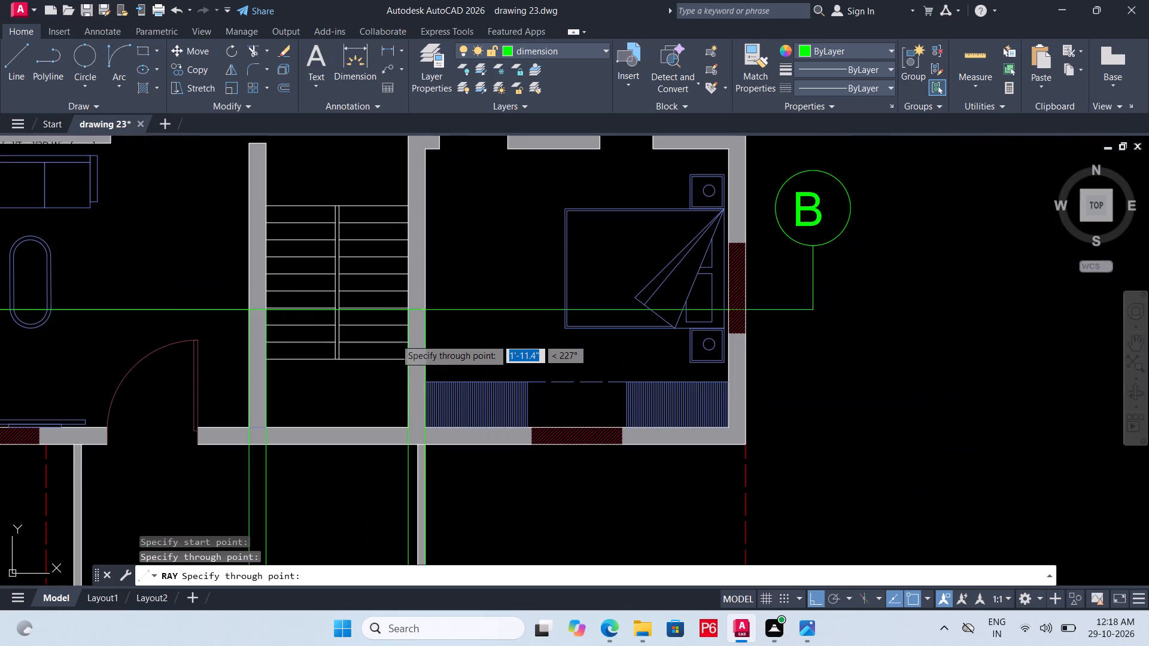
scroll(735, 313, up, 1)
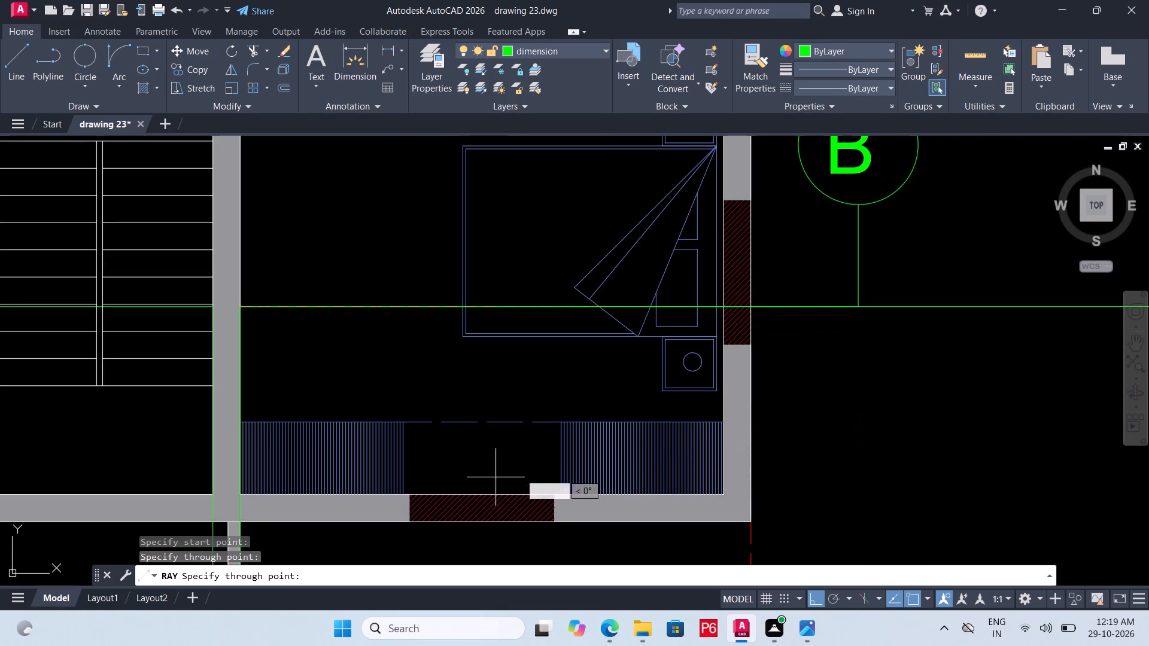
scroll(356, 327, down, 5)
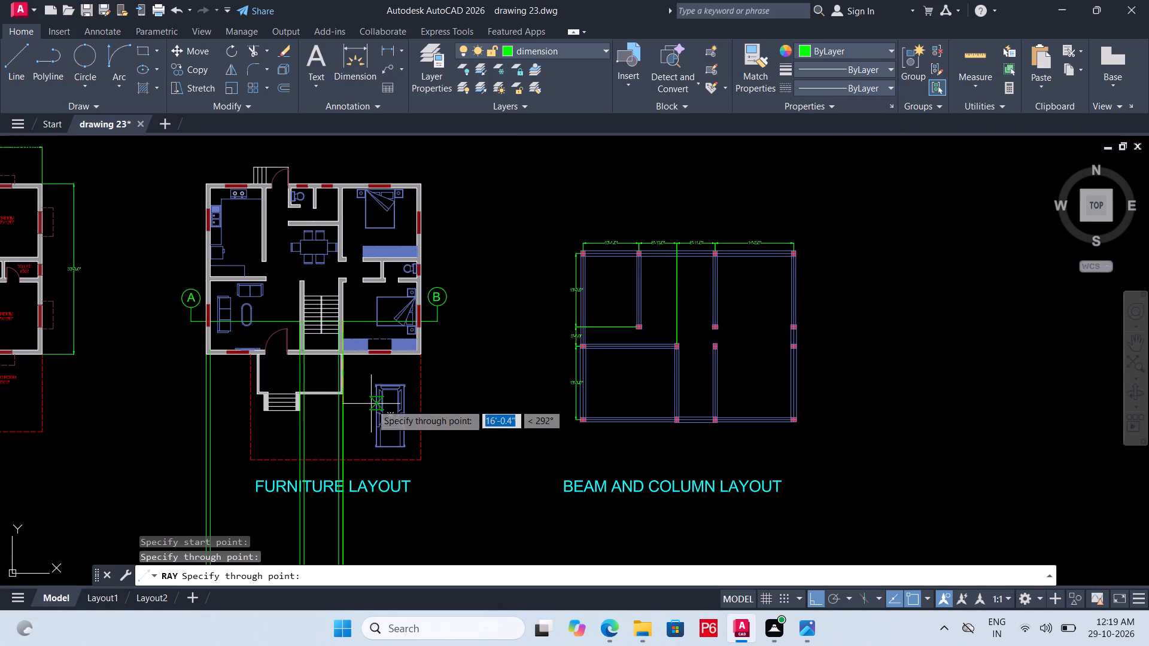
key(Escape)
Save the drawing with the staircase wall rays.
key(ctrl+s)
key(ctrl+s)
key(ctrl+s)
key(ctrl+s)
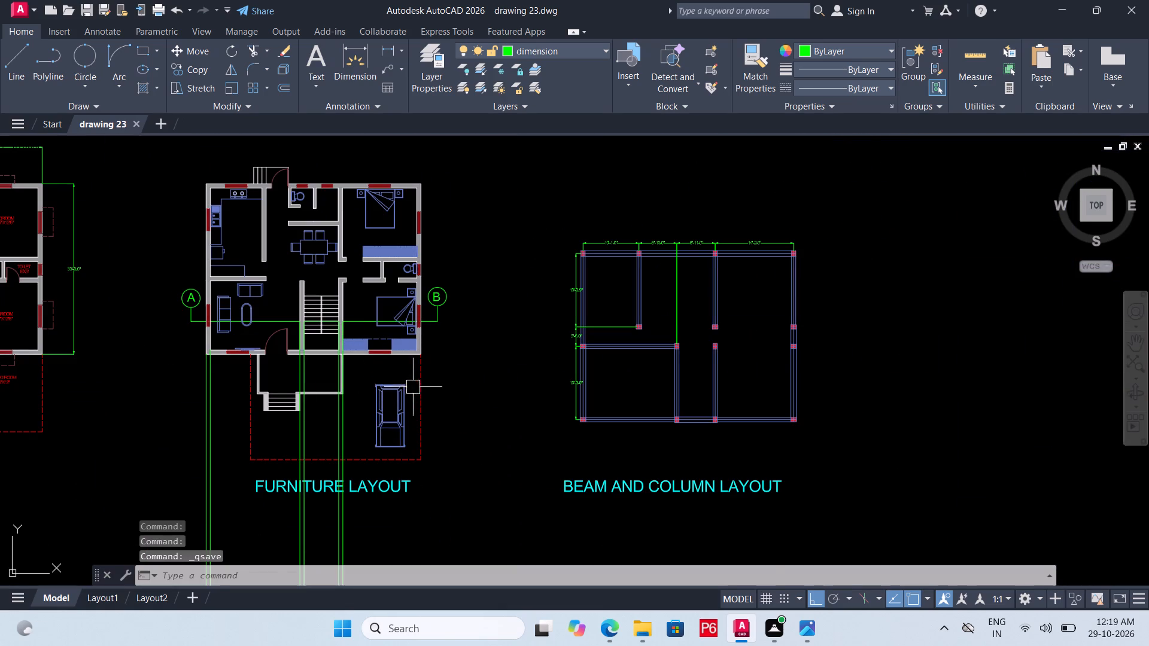
key(ctrl+s)
Draw two rays straight down from where the section line crosses the inner and outer faces of the marker B exterior wall.
scroll(416, 338, up, 3)
scroll(416, 290, up, 3)
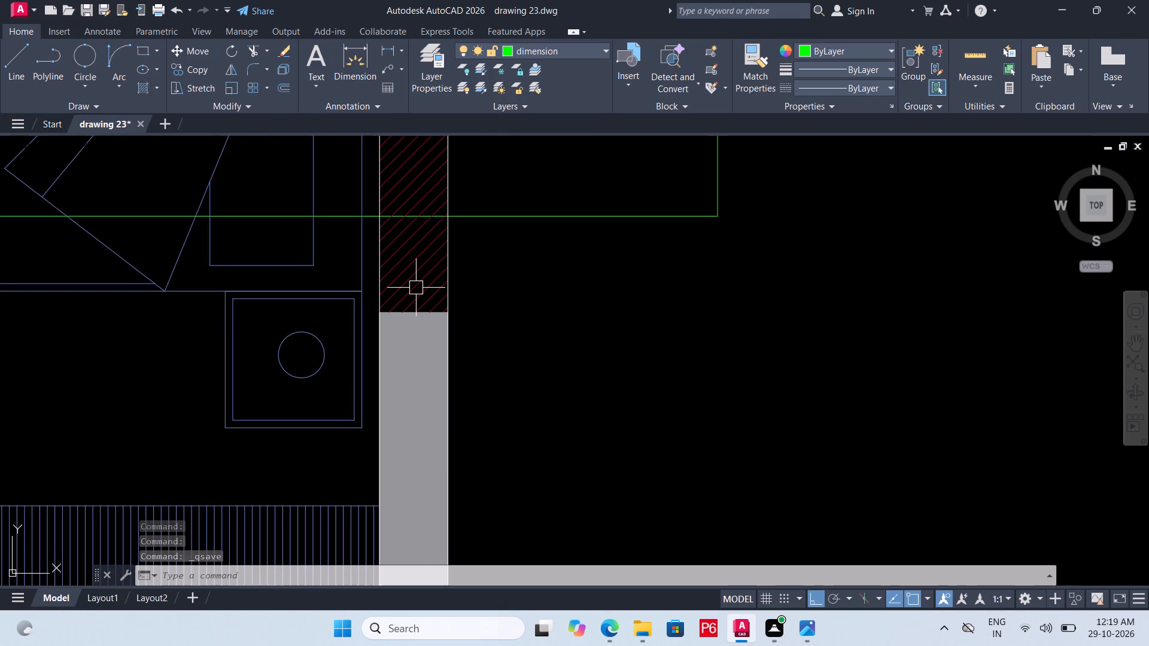
scroll(417, 287, down, 5)
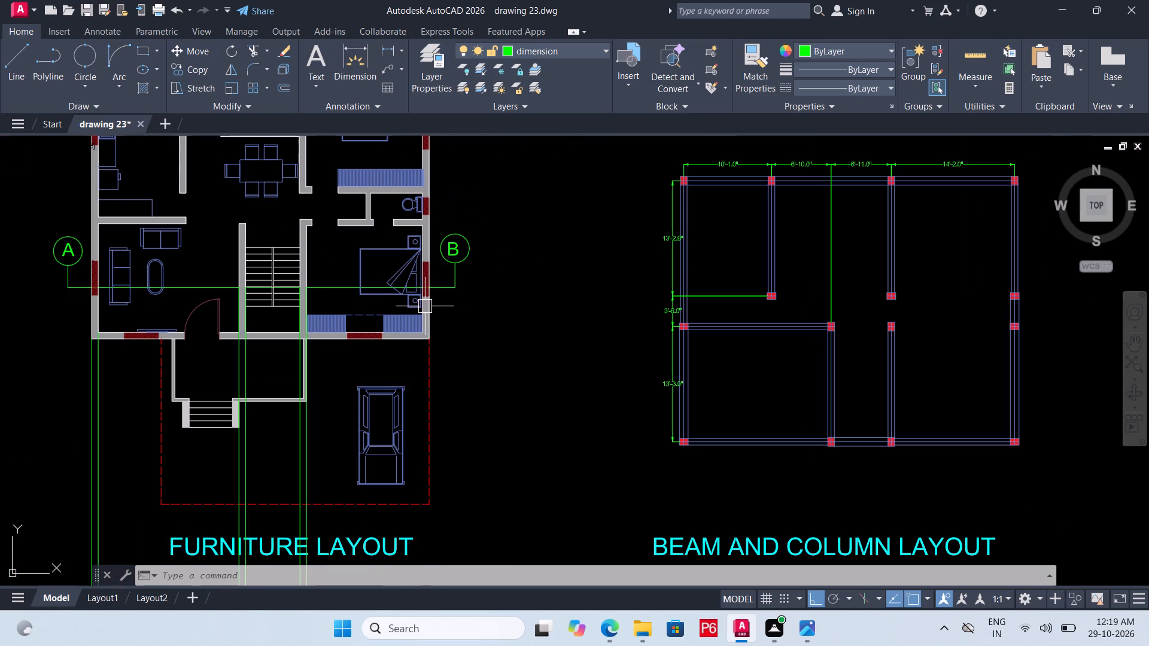
text(RAY)
key(space)
scroll(427, 299, up, 4)
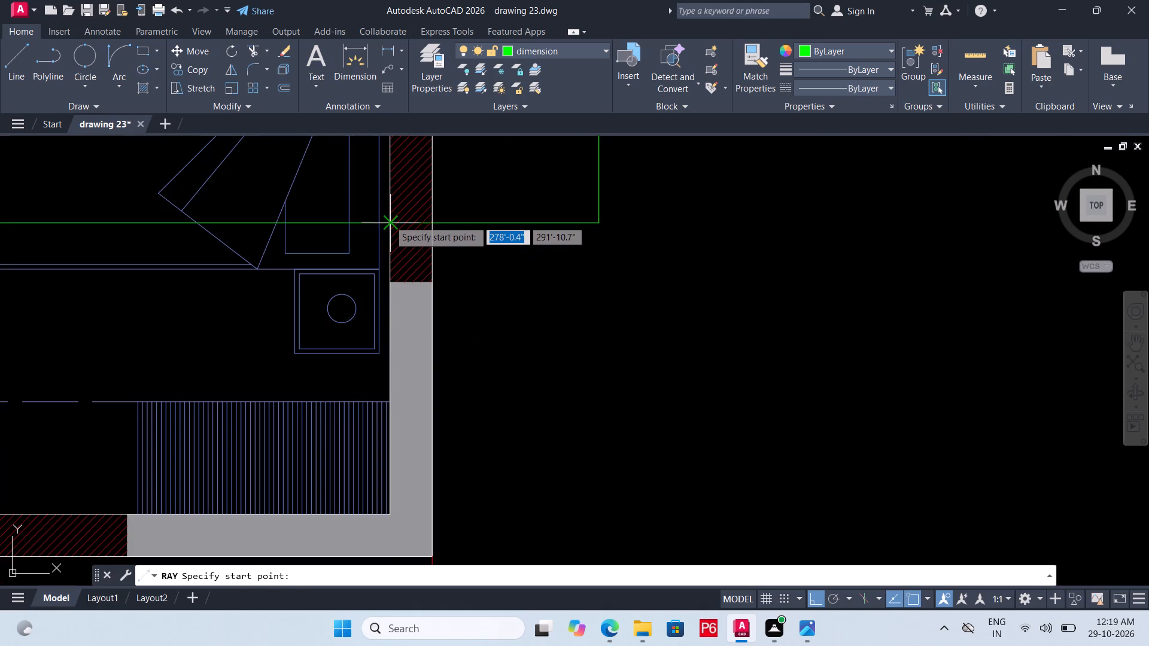
click(389, 220)
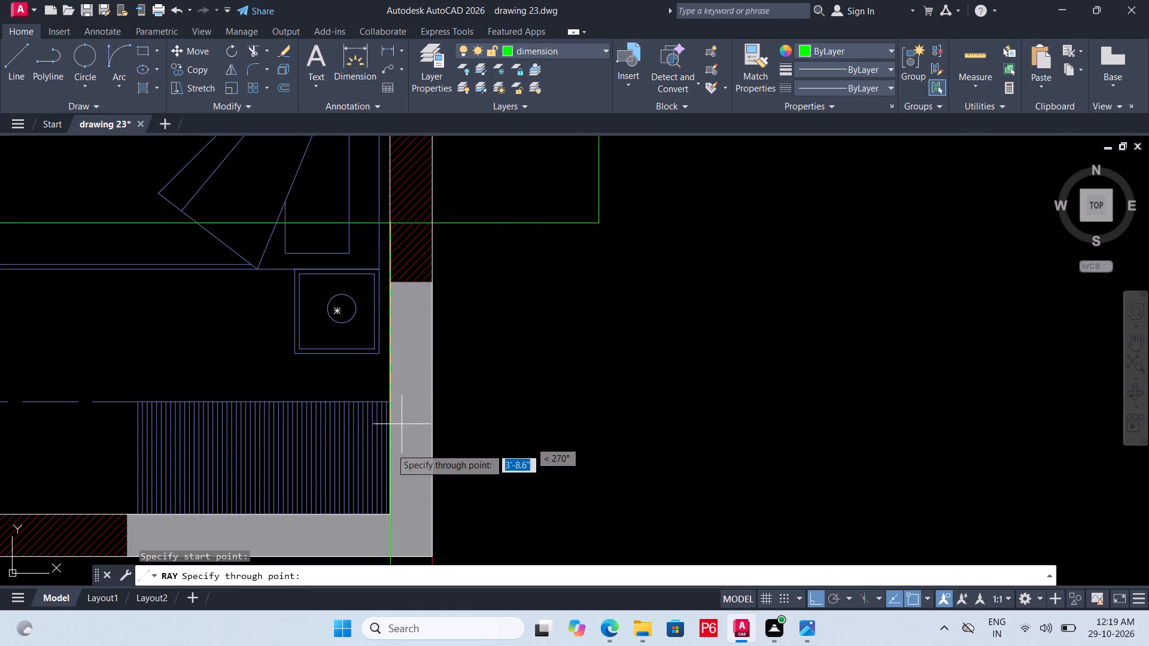
scroll(385, 395, down, 4)
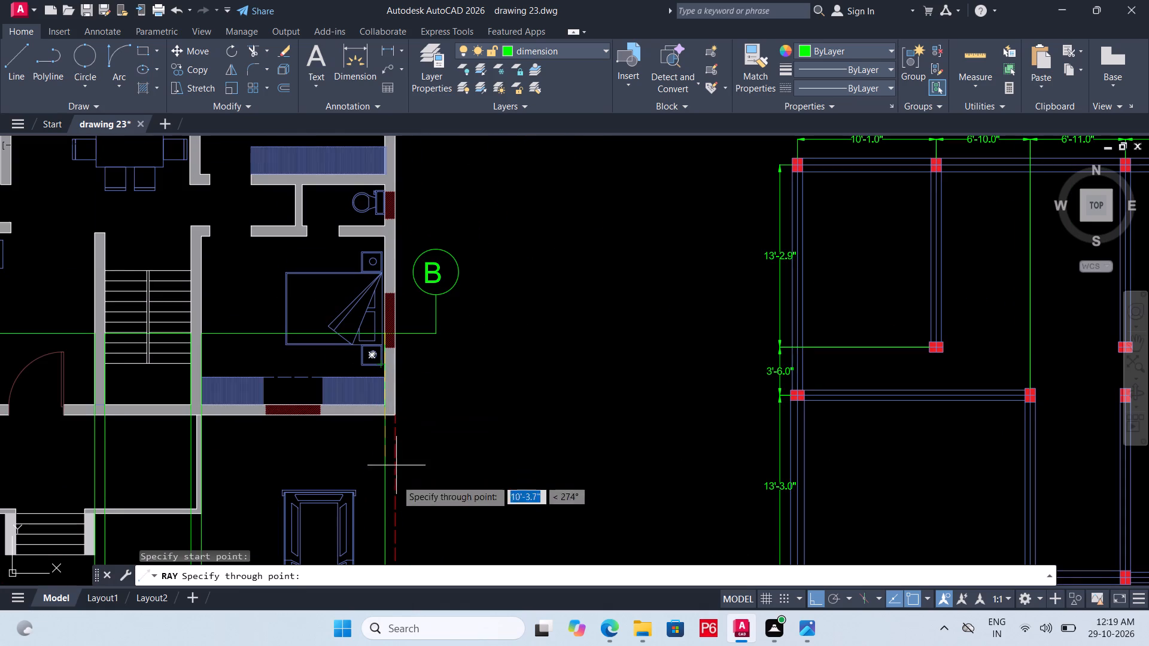
click(384, 501)
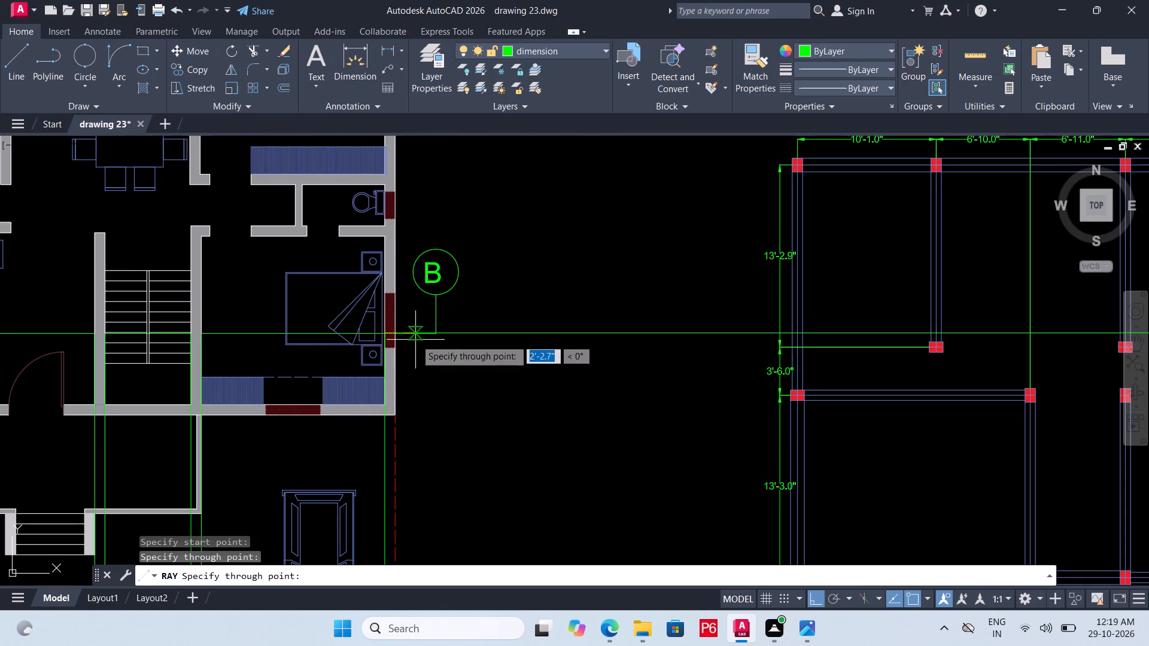
key(space)
scroll(388, 339, up, 4)
key(r)
text(AY)
key(space)
click(428, 296)
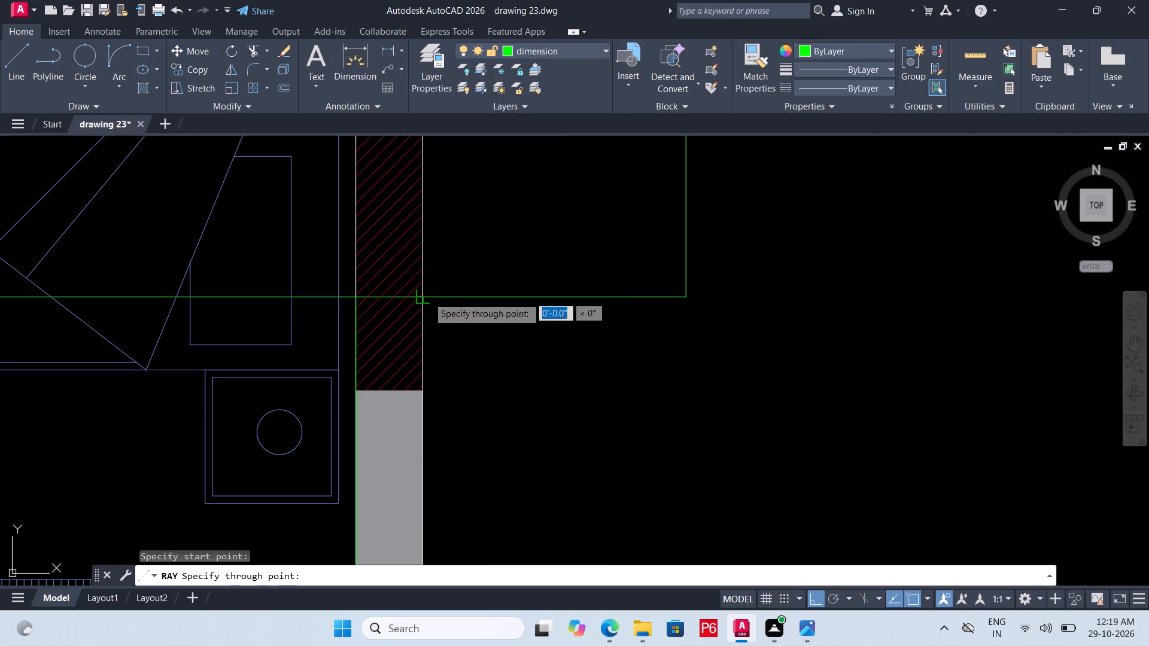
click(425, 438)
scroll(417, 404, down, 3)
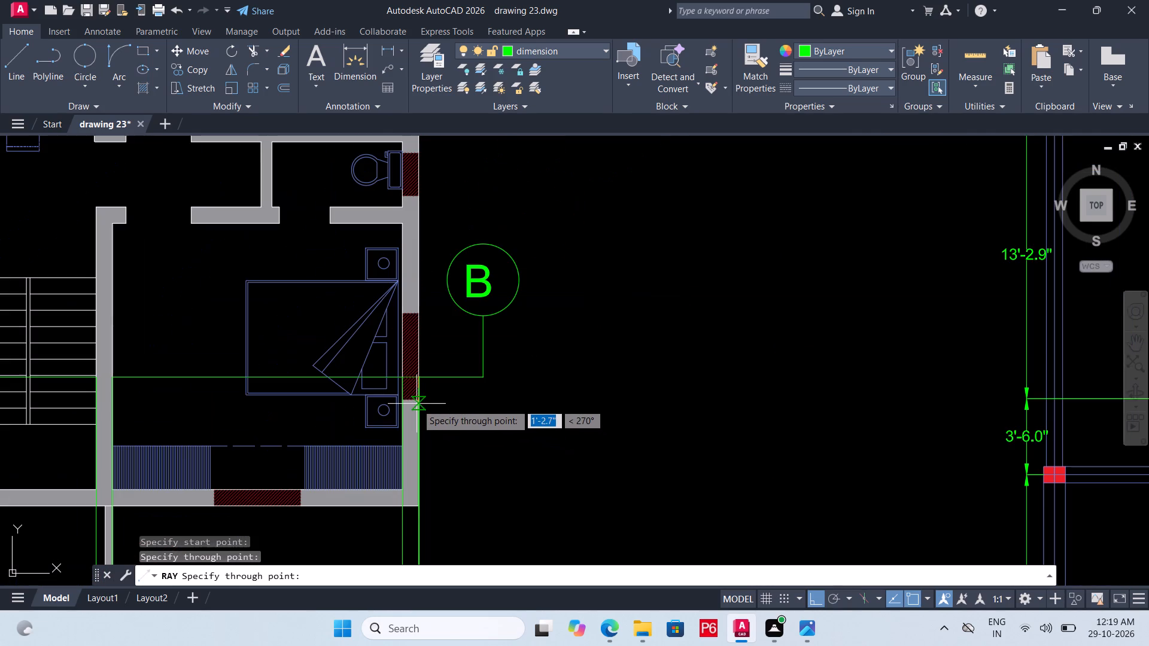
Save the drawing with the marker B side rays.
key(ctrl+s)
key(ctrl+s)
key(ctrl+s)
key(ctrl+s)
key(ctrl+s)
ctrl+scroll(419, 398, down, 2)
key(ctrl+s)
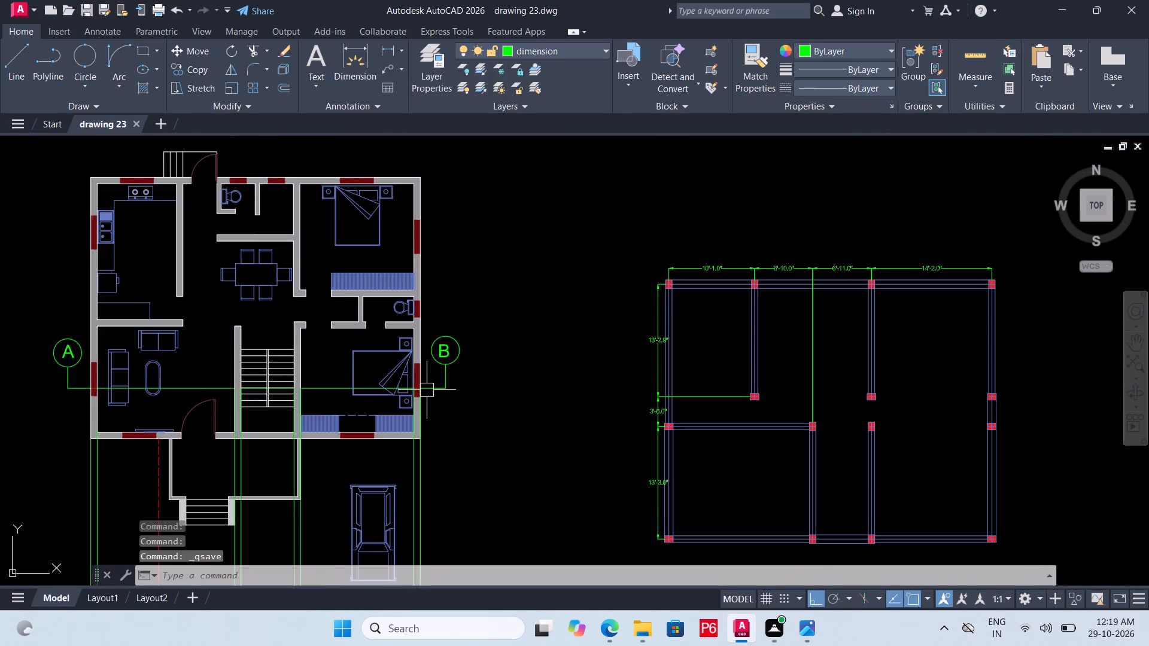
On layer 0, draw a horizontal line from the elevation's bottom corner across all the projection rays below the furniture layout.
scroll(427, 390, down, 1)
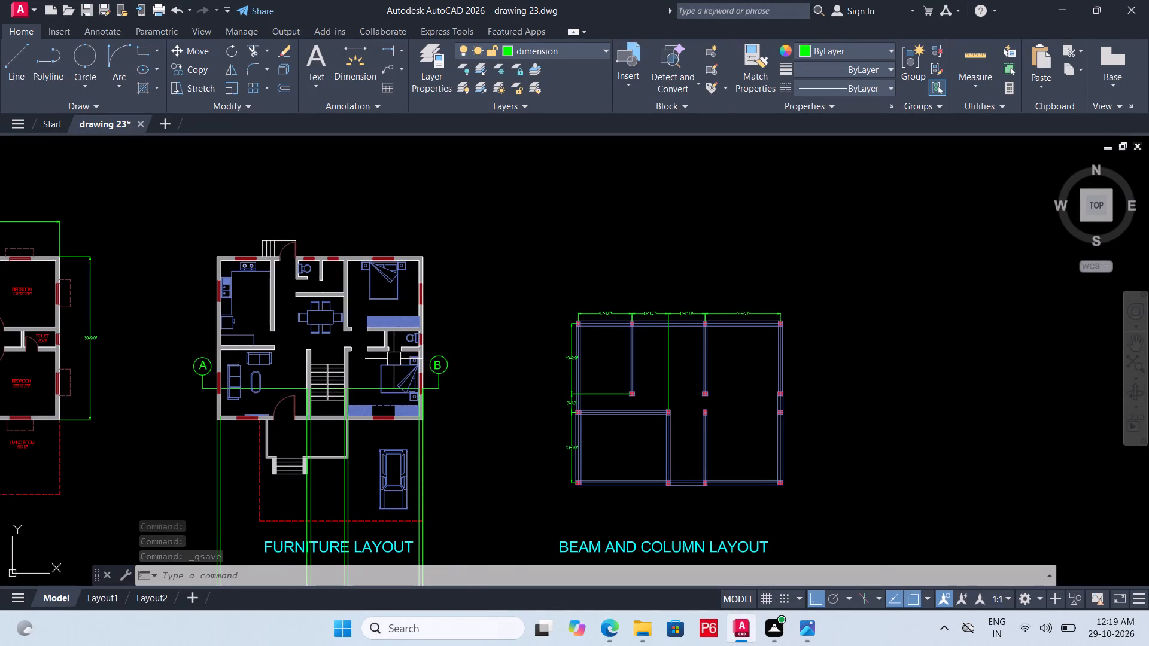
scroll(385, 354, up, 3)
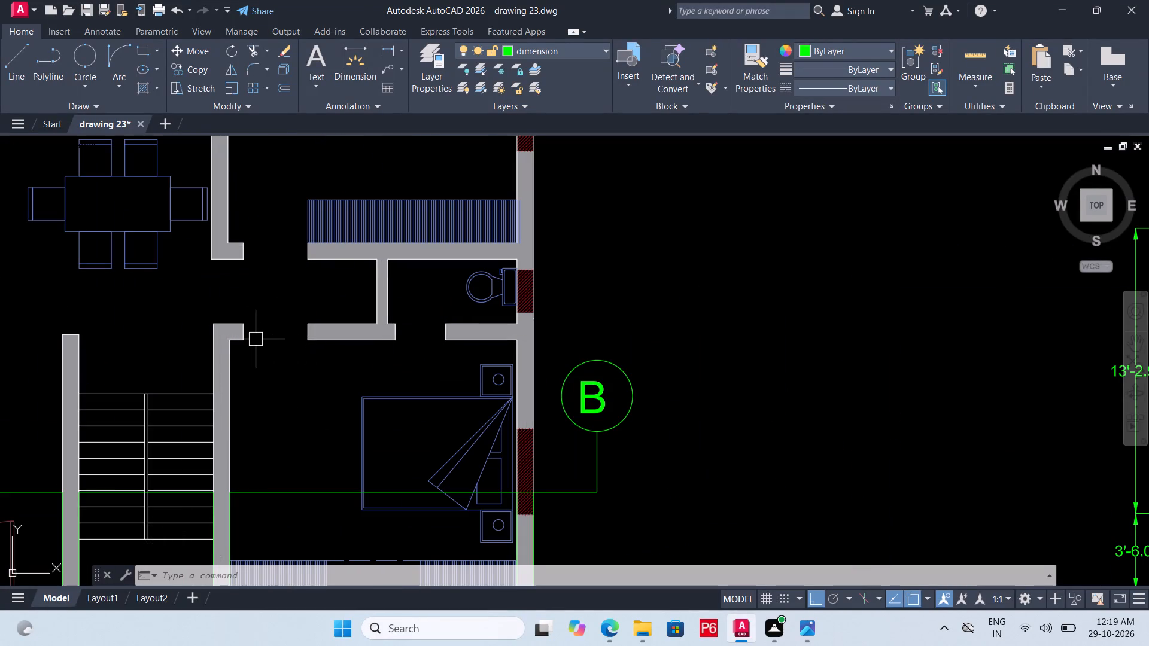
scroll(281, 308, down, 4)
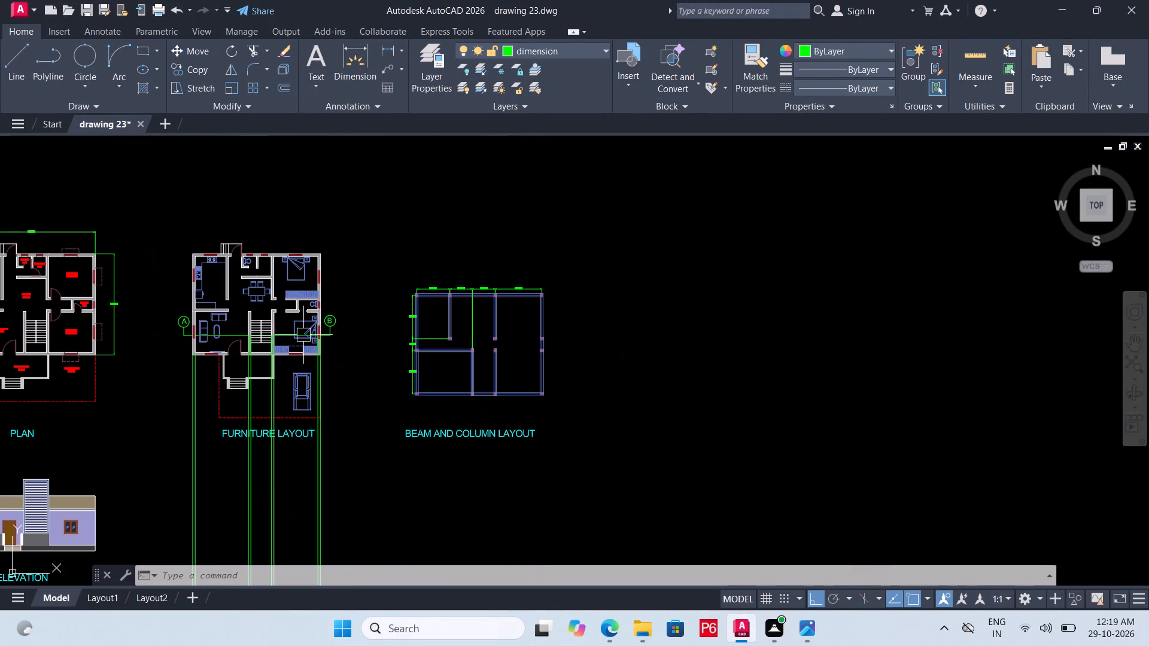
middle_drag(241, 512, 336, 420)
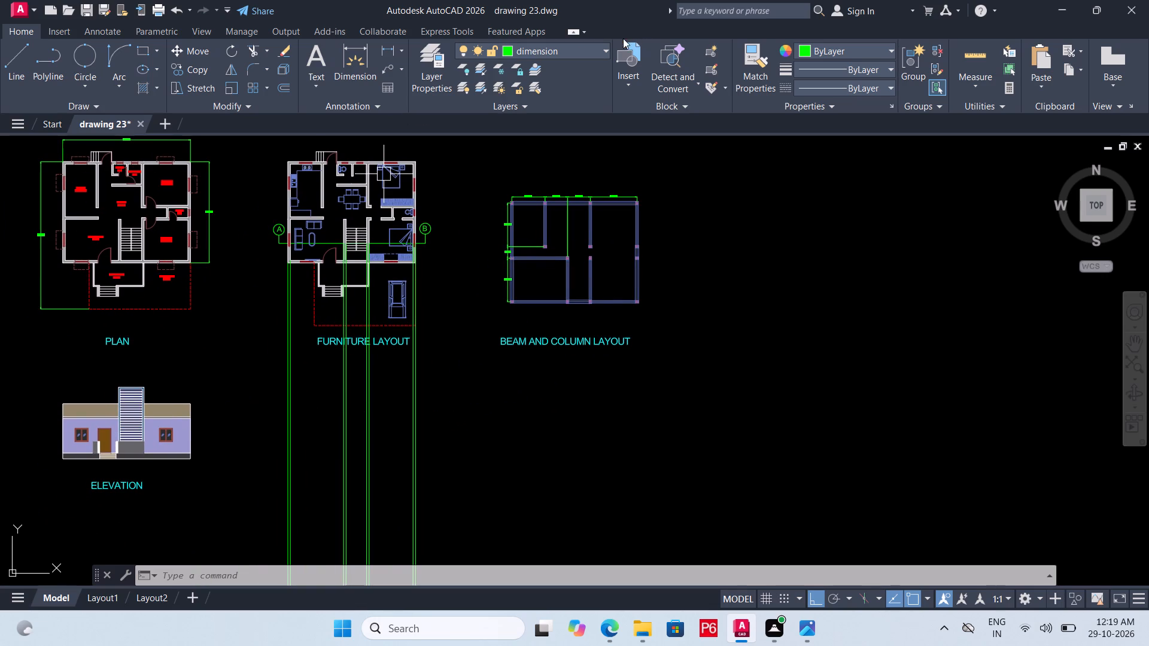
click(545, 52)
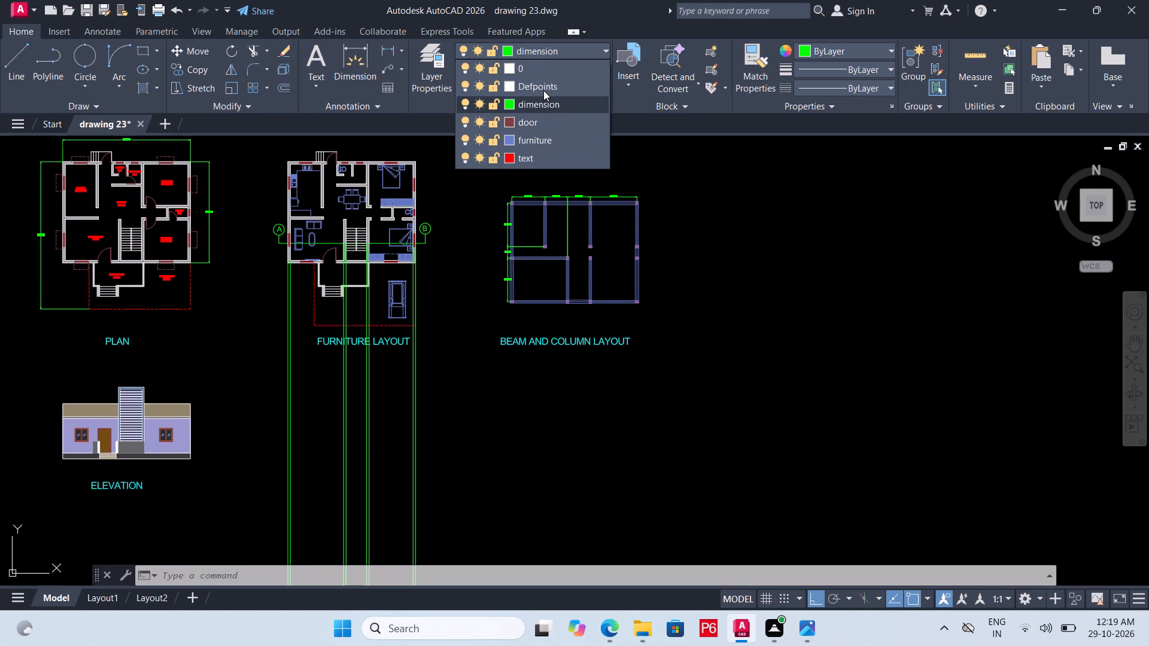
click(560, 68)
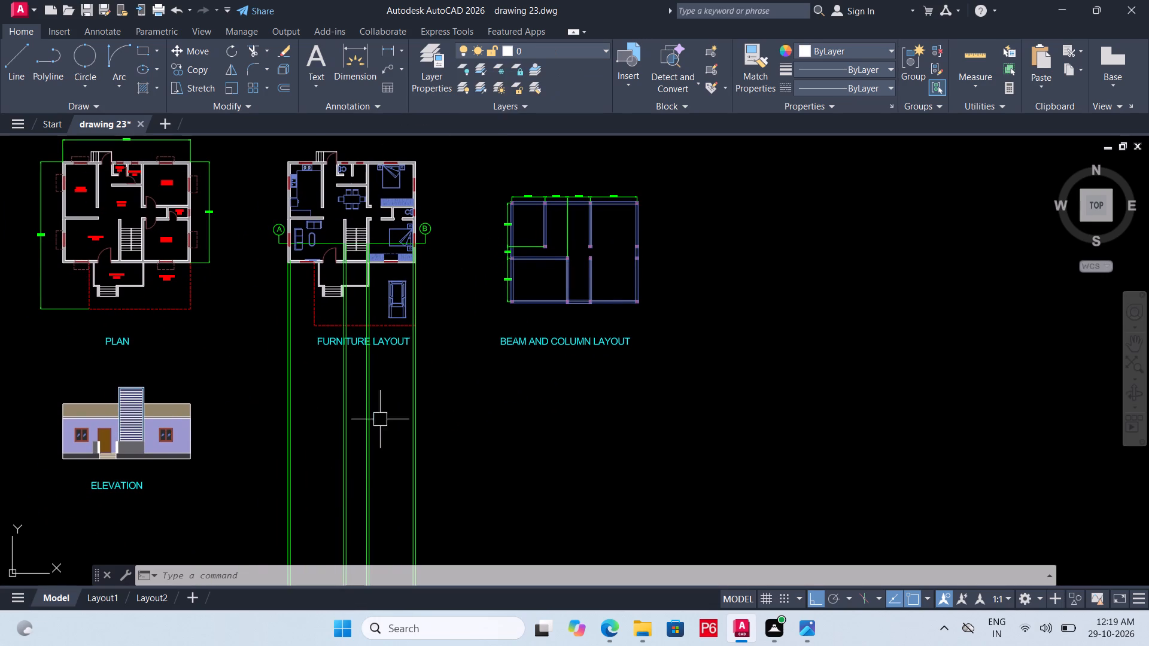
scroll(276, 544, up, 1)
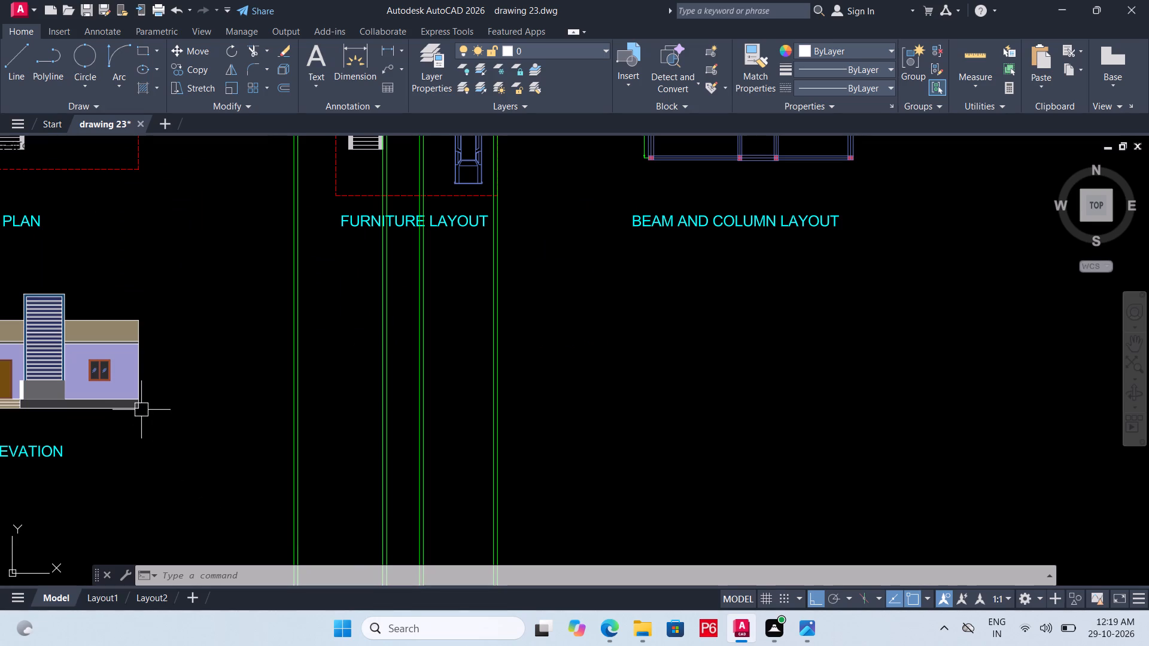
text(L)
key(space)
click(141, 410)
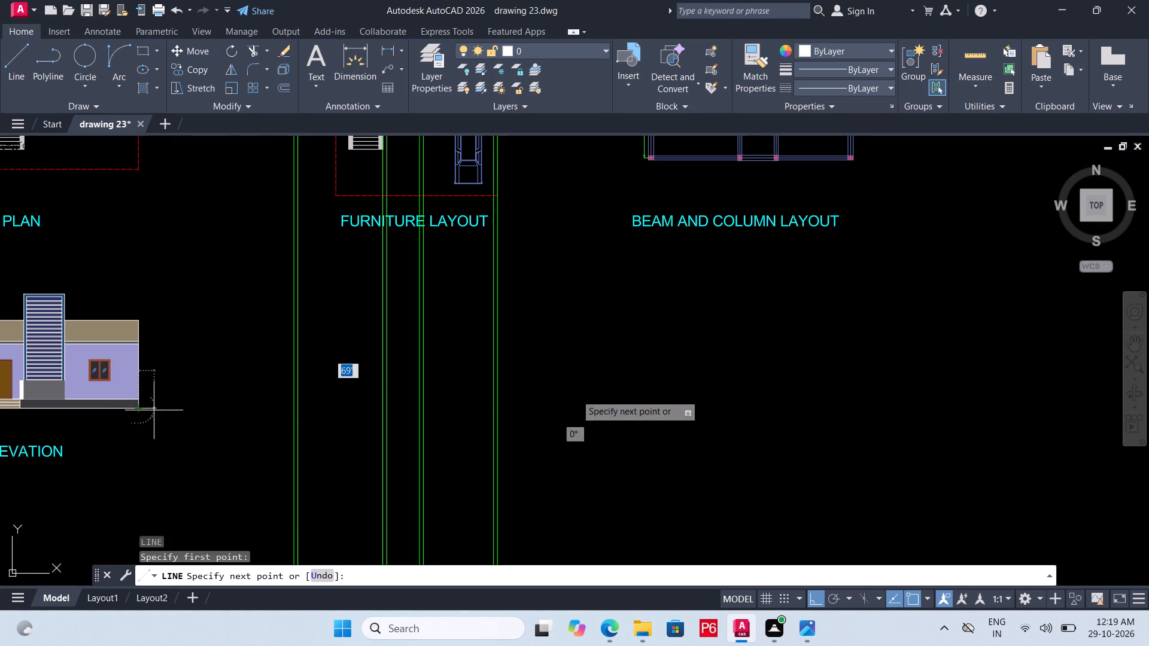
click(569, 403)
key(Escape)
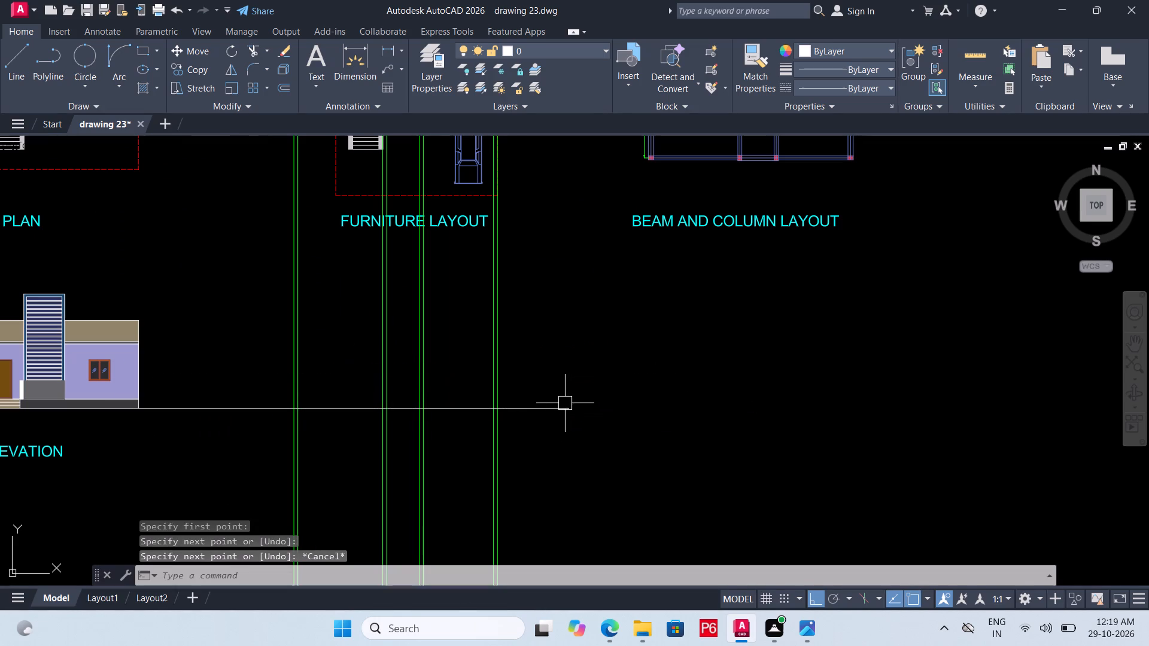
Save the drawing with the new horizontal base line.
key(ctrl+s)
key(ctrl+s)
key(ctrl+s)
key(ctrl+s)
key(ctrl+s)
key(ctrl+s)
key(ctrl+s)
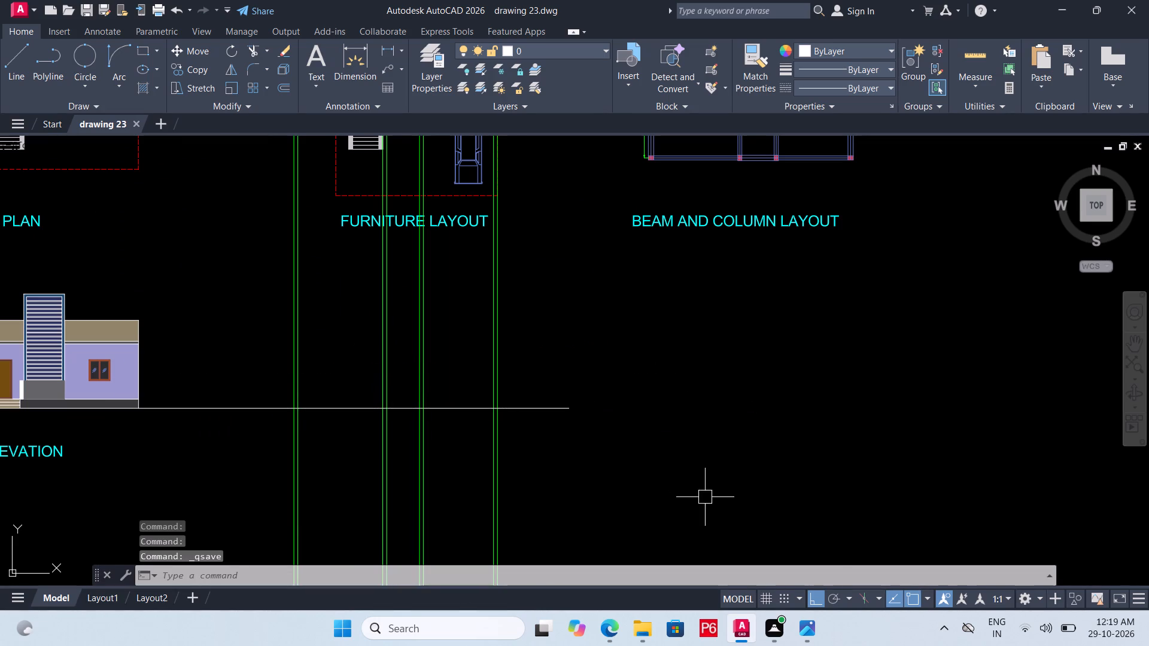
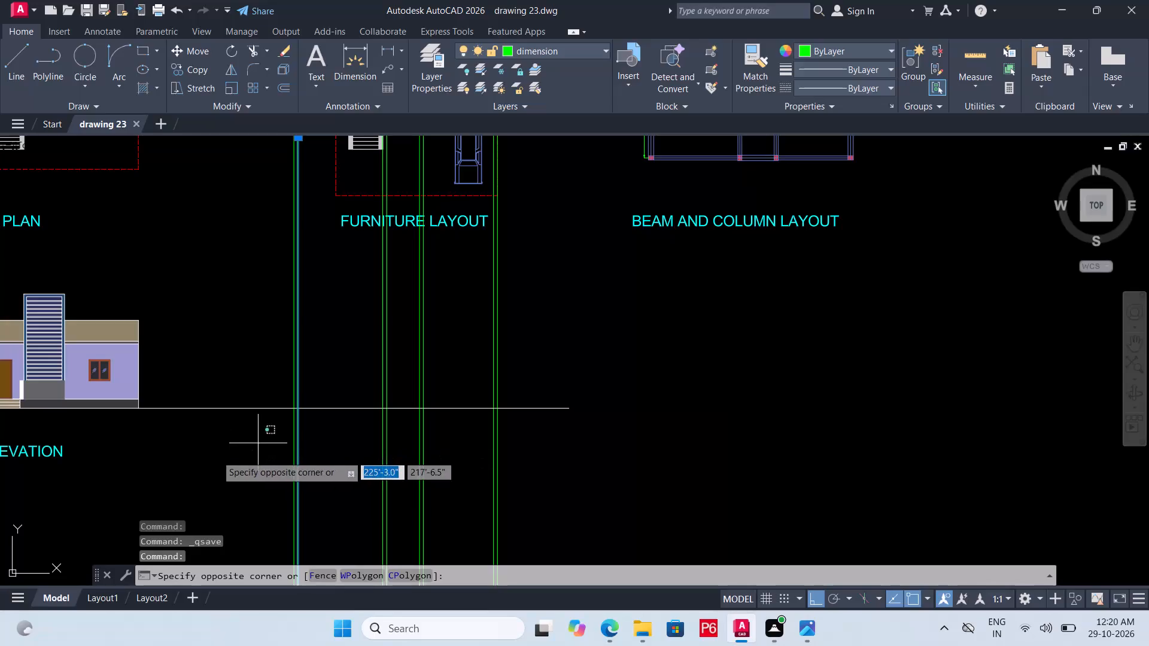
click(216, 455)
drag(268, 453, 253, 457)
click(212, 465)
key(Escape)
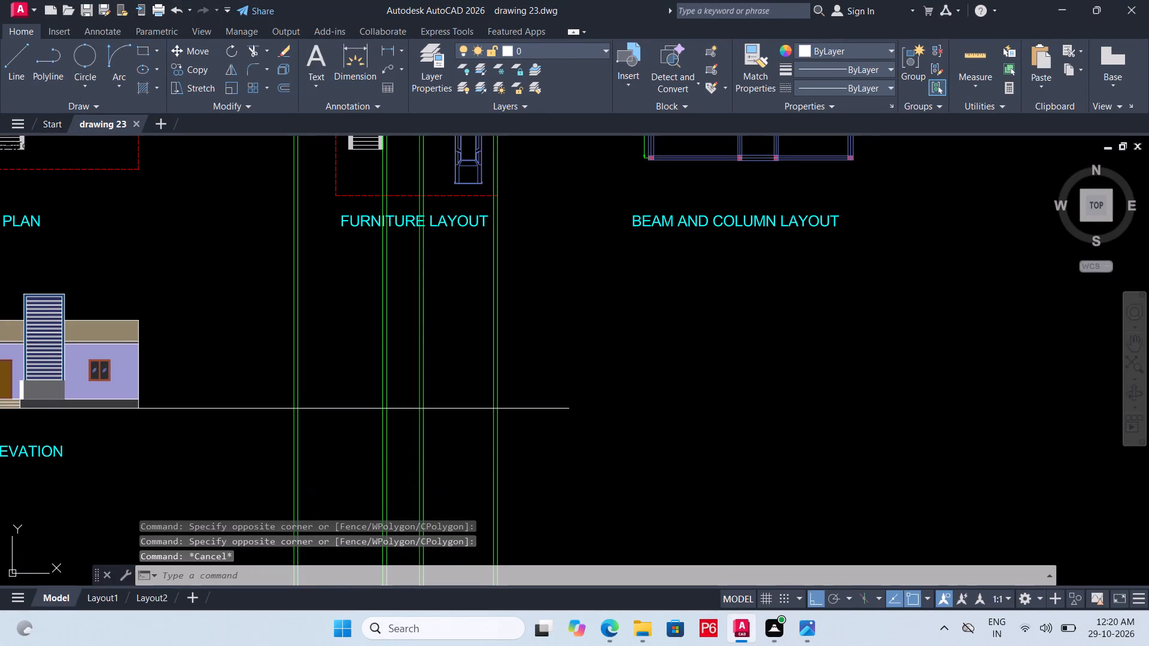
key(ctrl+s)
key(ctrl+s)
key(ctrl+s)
Trim both ends of the horizontal base line back to the outermost projection rays and save the drawing.
text(TR)
key(space)
key(space)
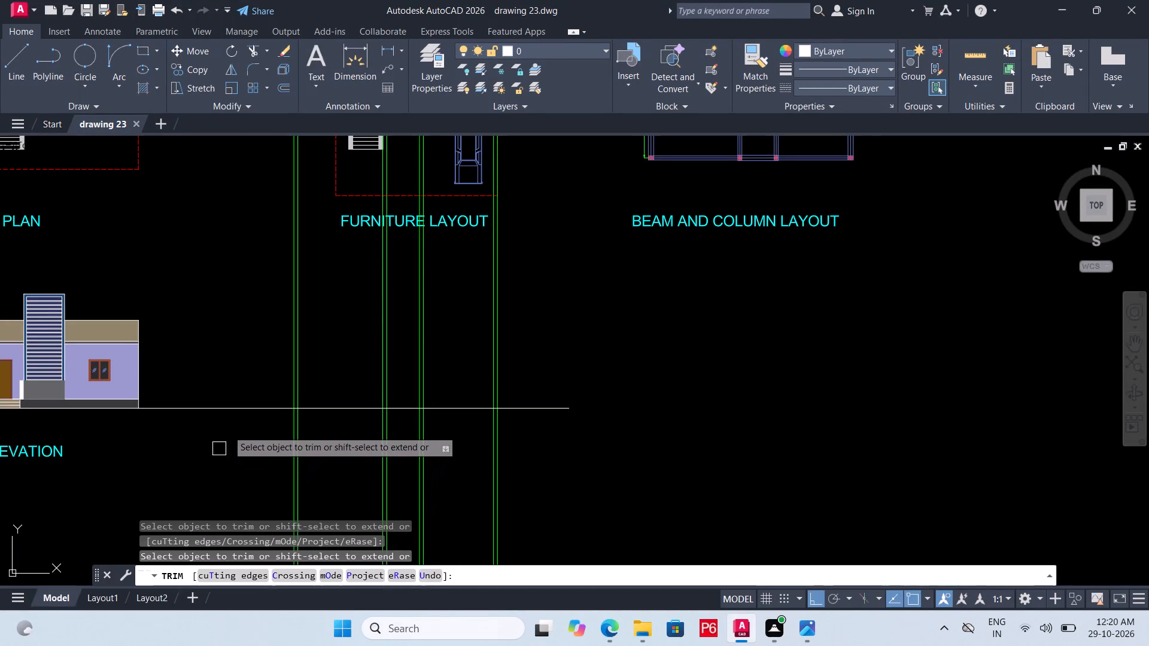
double_click(241, 409)
key(ctrl+s)
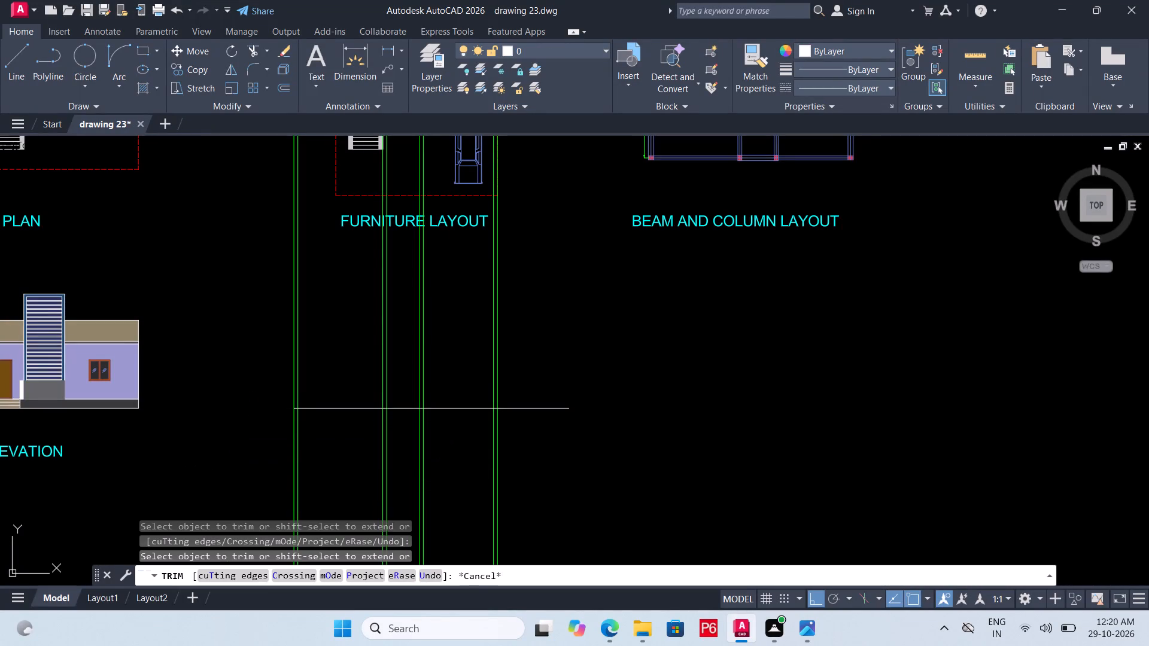
key(ctrl+s)
key(ctrl+s)
key(ctrl+s)
text(TR)
key(space)
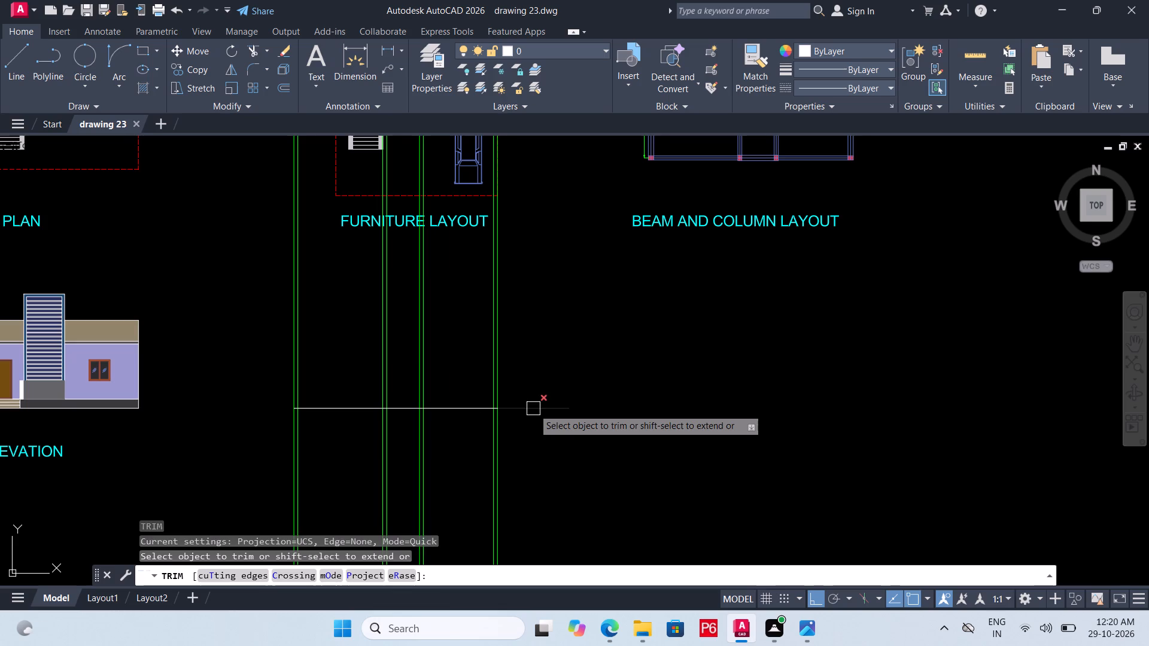
click(533, 409)
scroll(533, 433, down, 1)
key(ctrl+s)
key(ctrl+s)
key(ctrl+s)
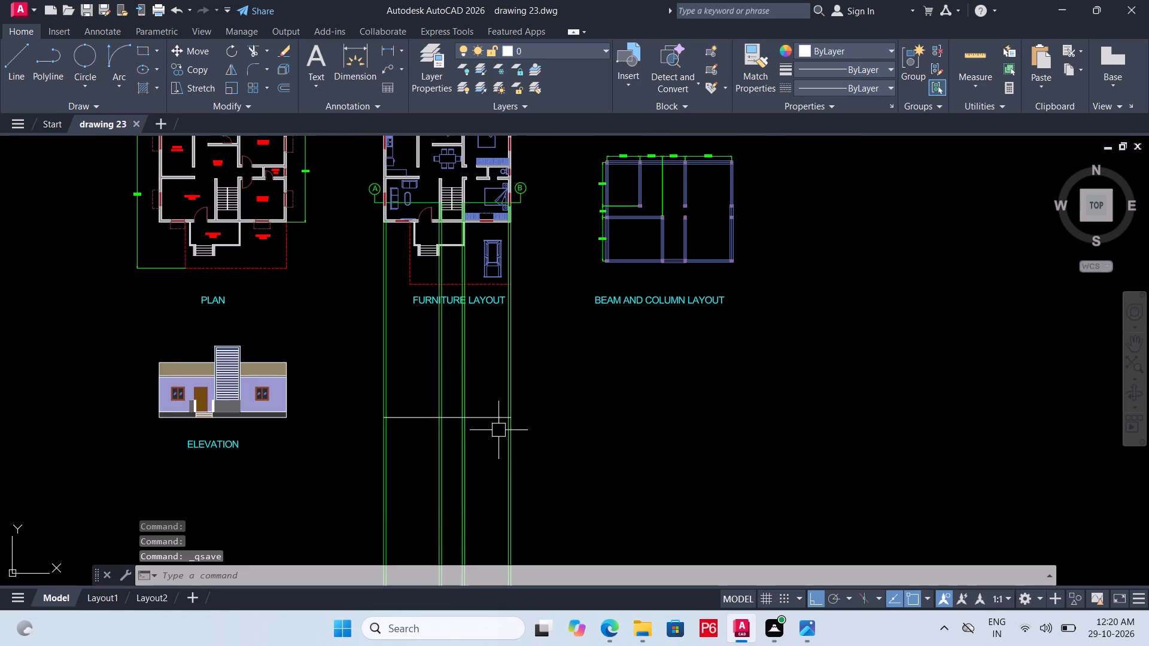
Offset the section's horizontal base line 1'9" upward to mark the plinth level.
scroll(480, 422, up, 1)
click(480, 422)
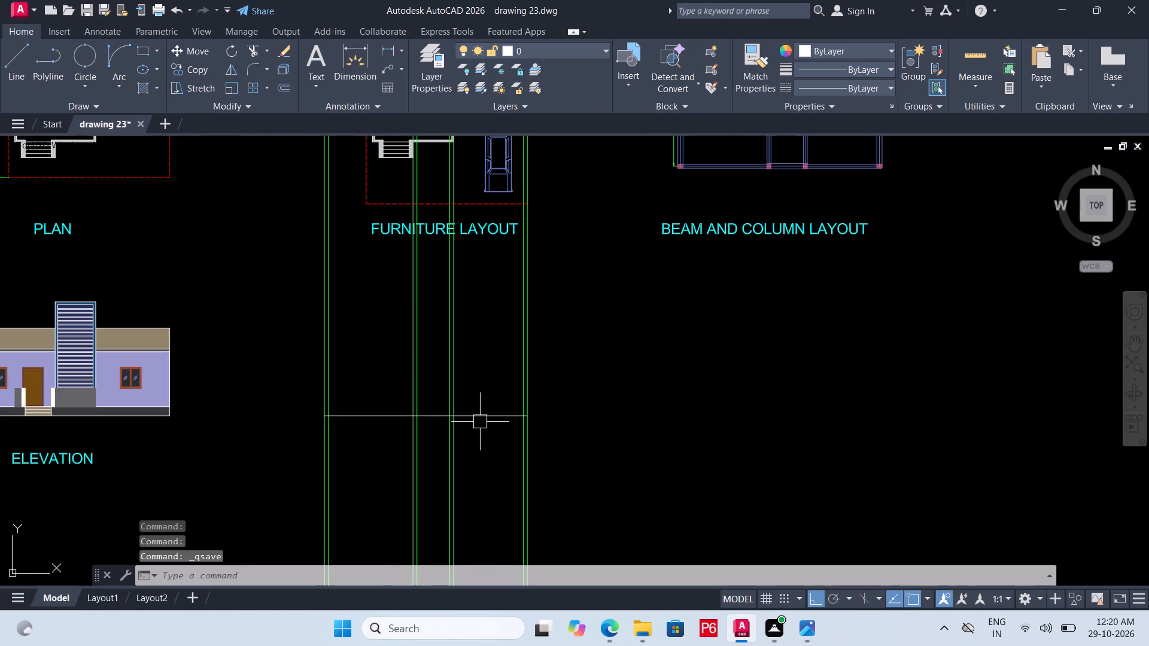
key(o)
key(Return)
text(21)
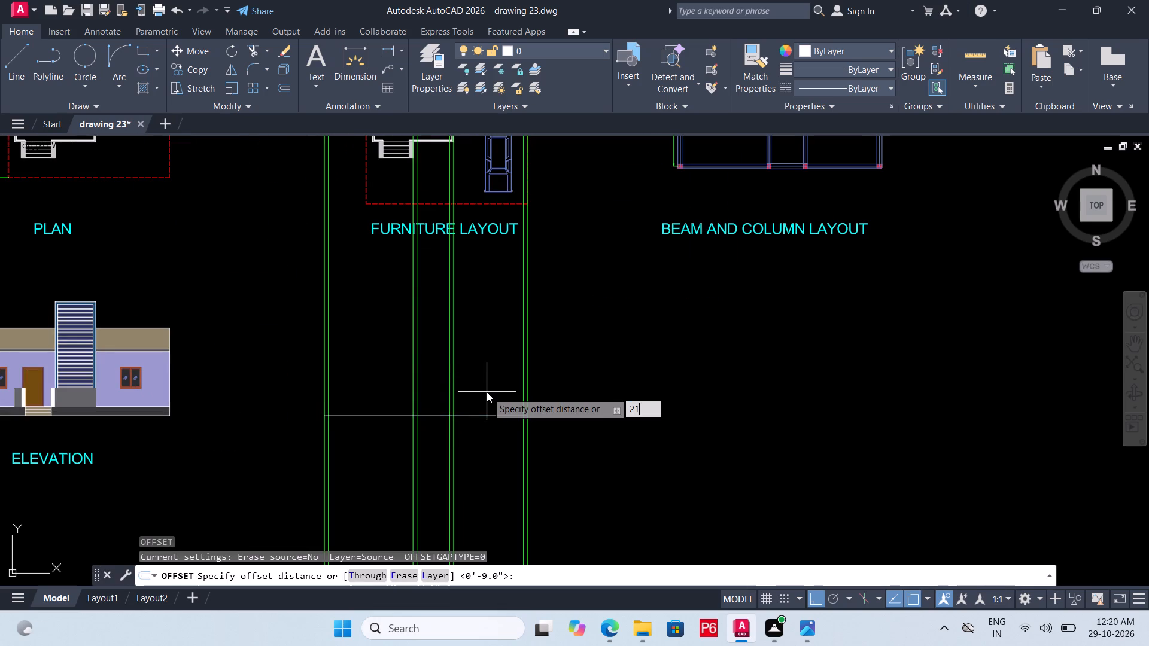
key(BackSpace)
key(BackSpace)
text(1'9")
key(Return)
click(491, 373)
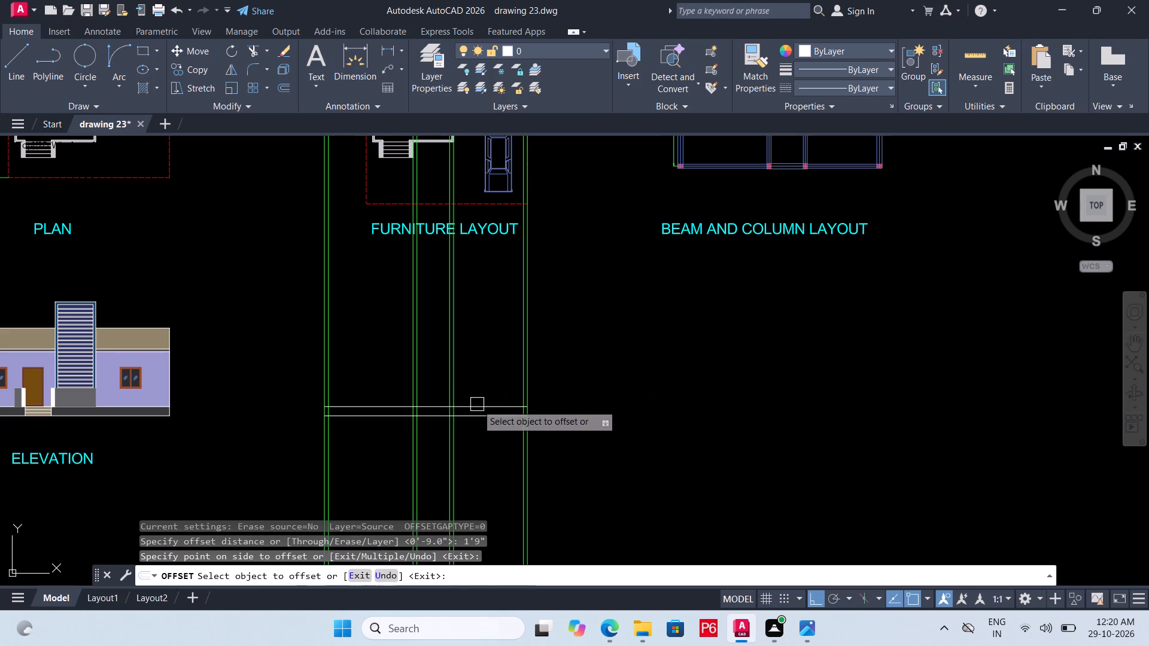
Offset the plinth level line 11' upward to mark the top of the section.
click(477, 404)
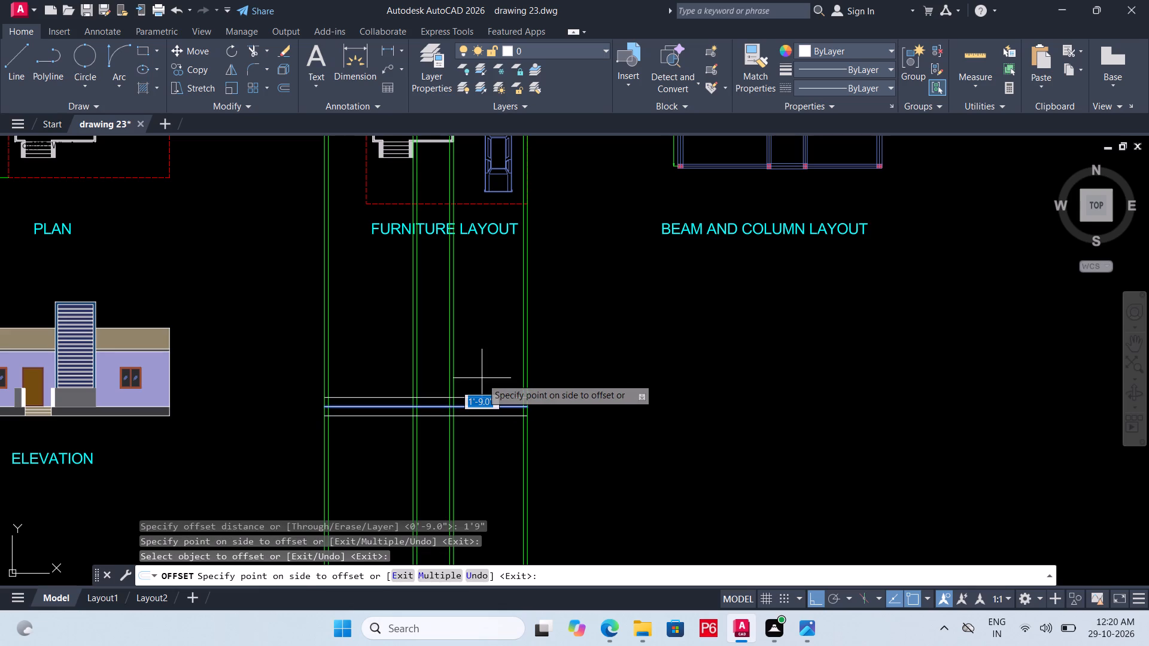
text(11')
key(Return)
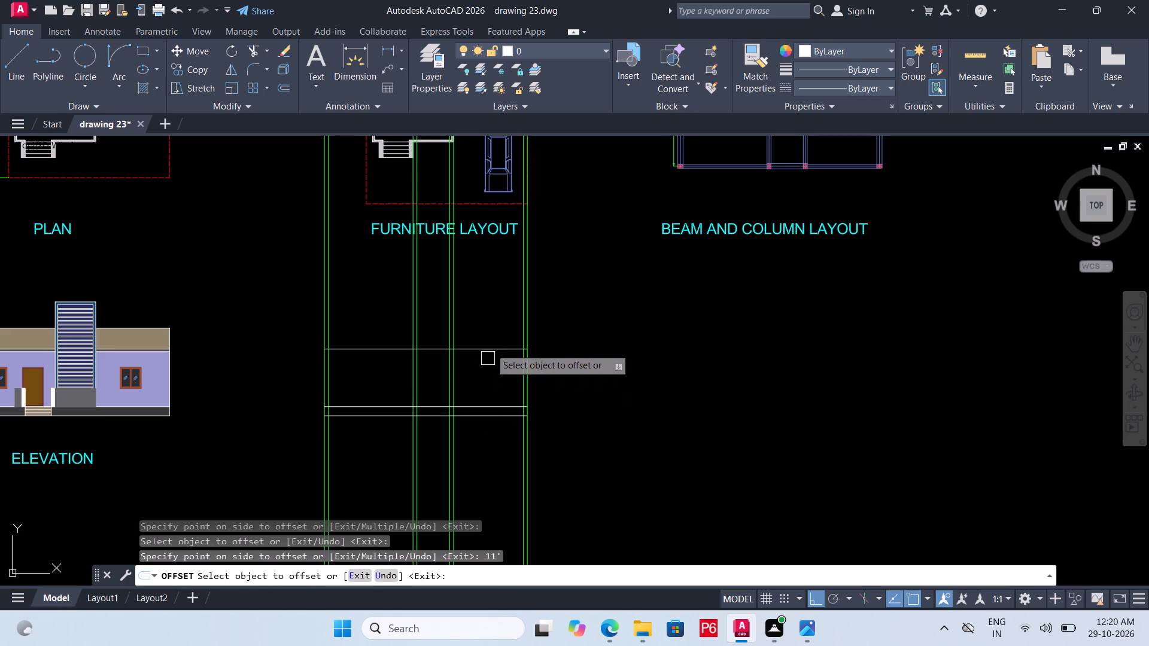
Offset the section's top line 6" downward and the plinth line 6" upward, and save the drawing.
click(491, 347)
text(6")
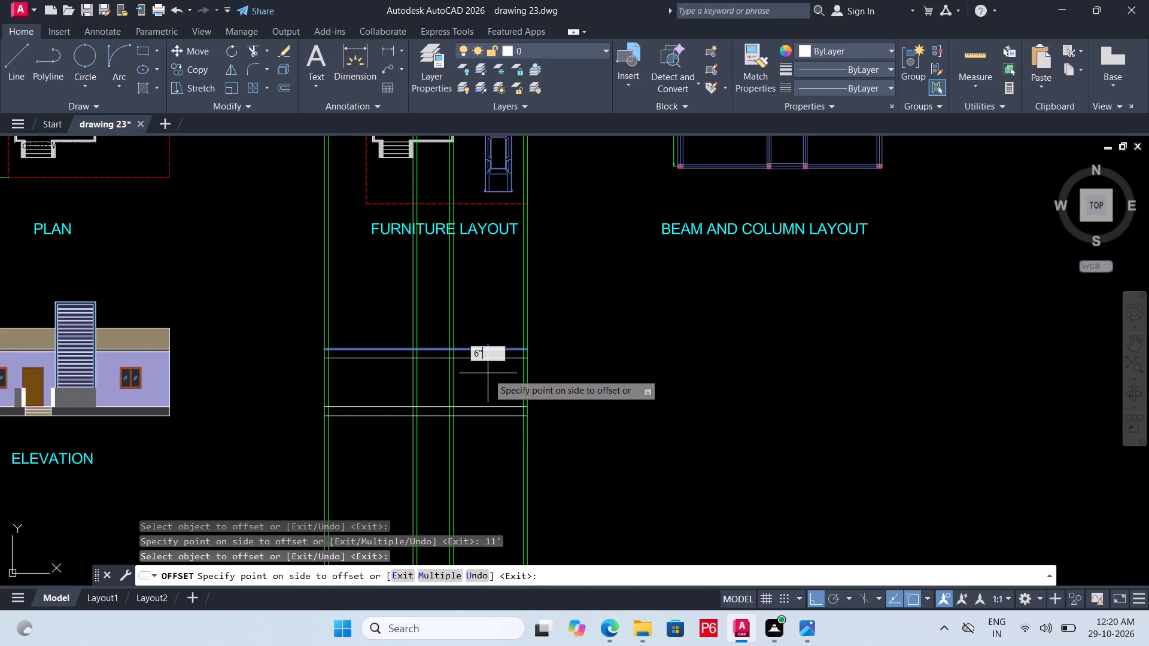
key(Return)
scroll(465, 414, up, 1)
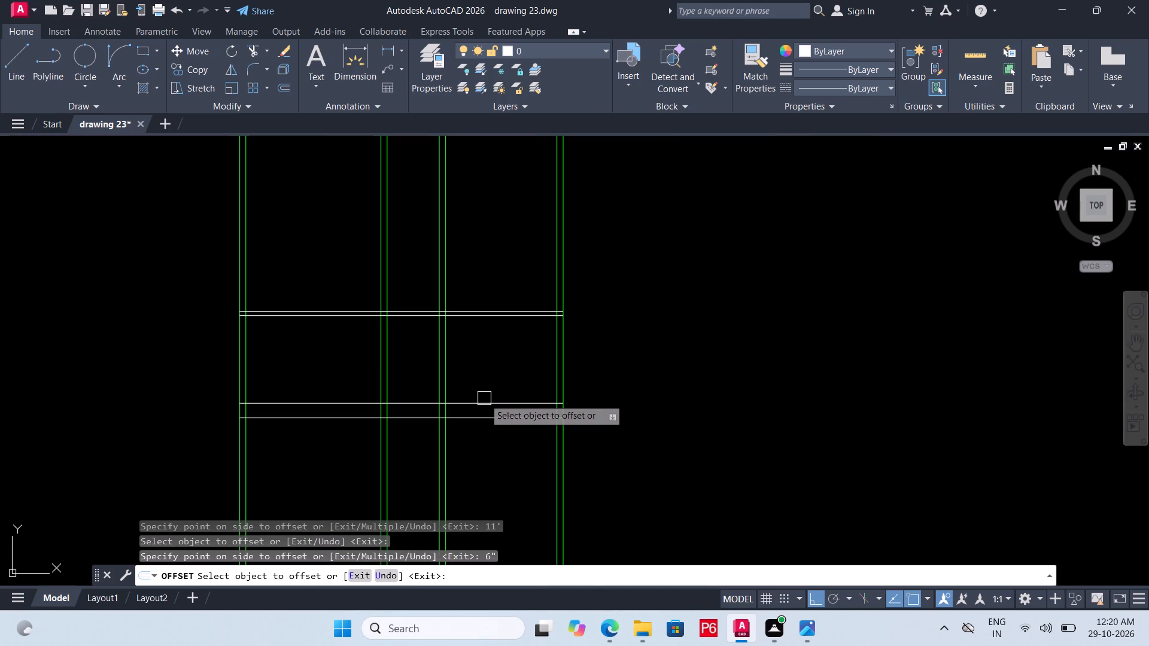
click(484, 400)
text(6")
key(Return)
key(ctrl+s)
key(ctrl+s)
key(ctrl+s)
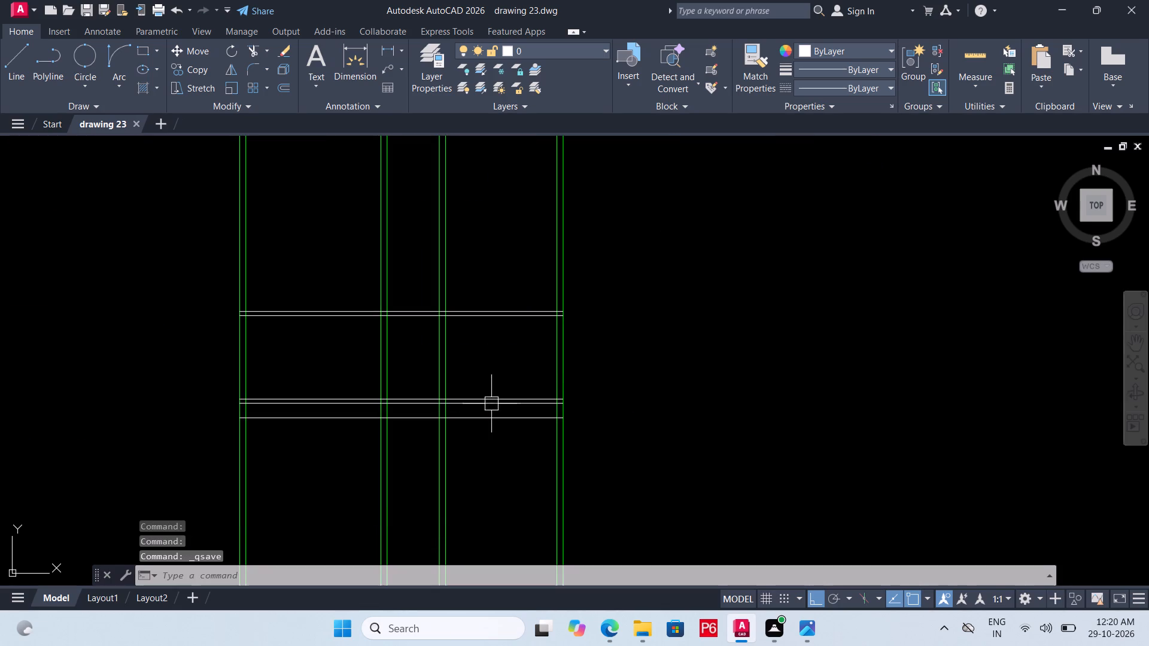
key(ctrl+s)
Draw a vertical line 12'-9" long along the outermost marker A side ray, from the section's top line to the base line.
scroll(520, 406, down, 2)
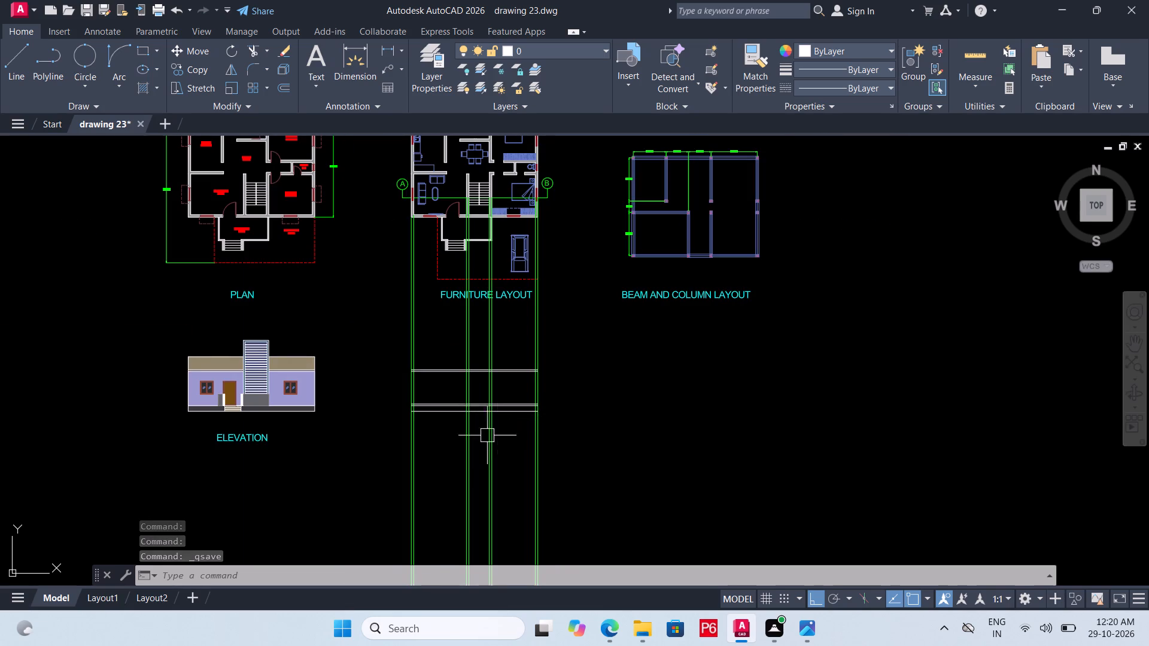
scroll(427, 429, up, 3)
key(l)
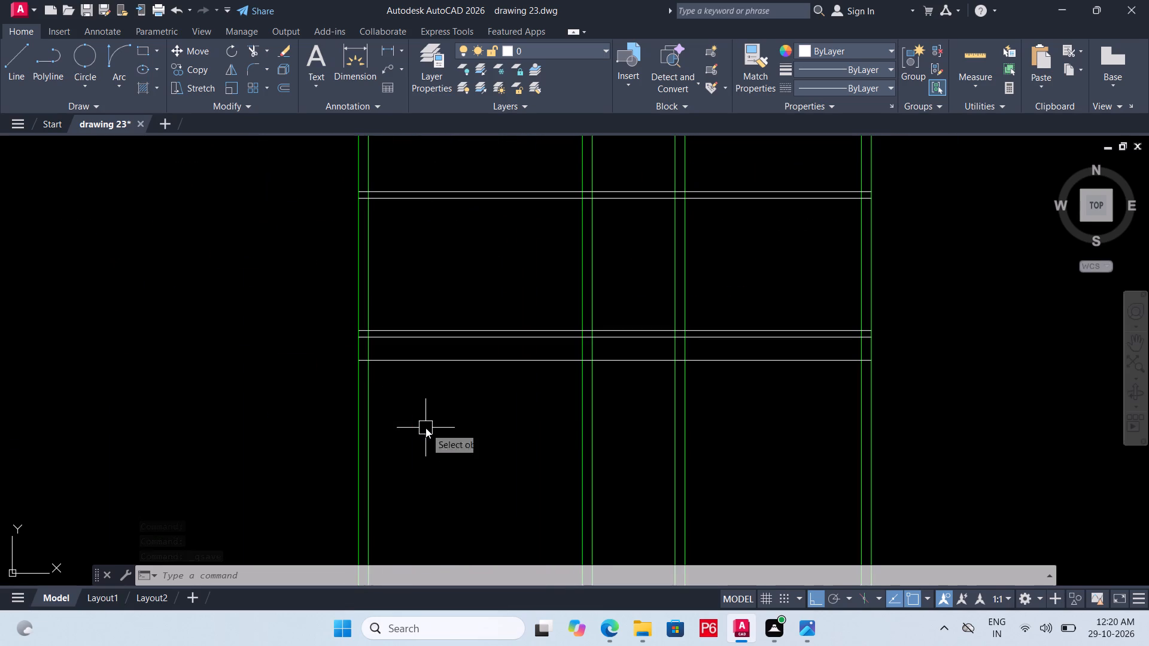
key(space)
scroll(361, 186, up, 1)
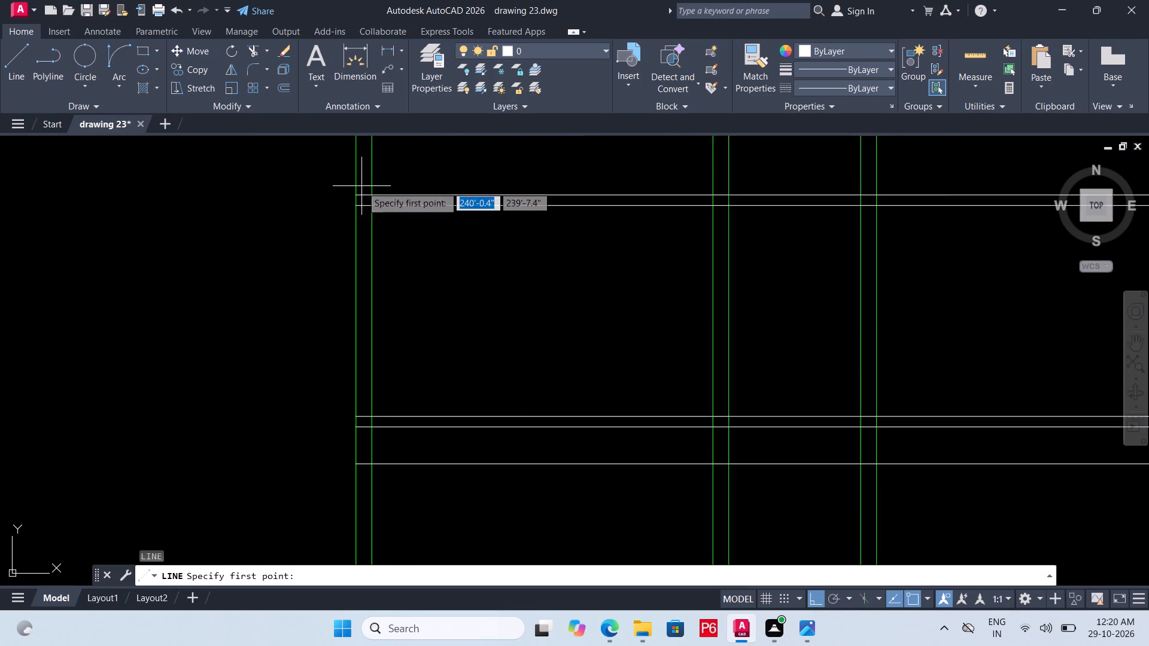
scroll(361, 186, up, 1)
click(351, 203)
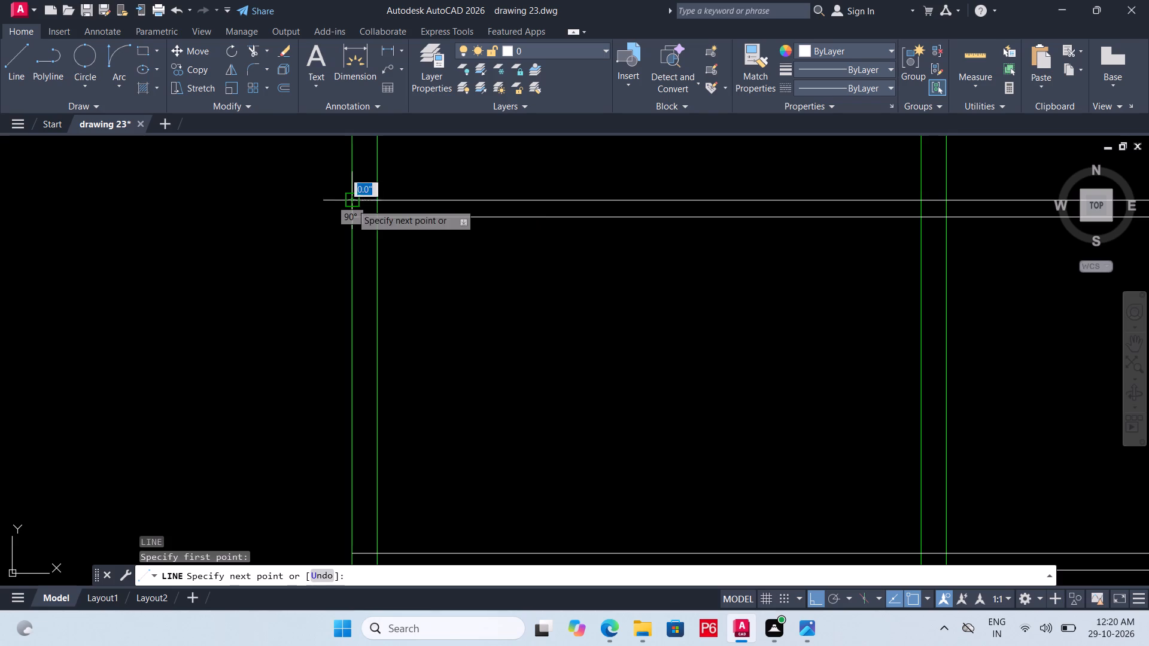
scroll(351, 190, down, 3)
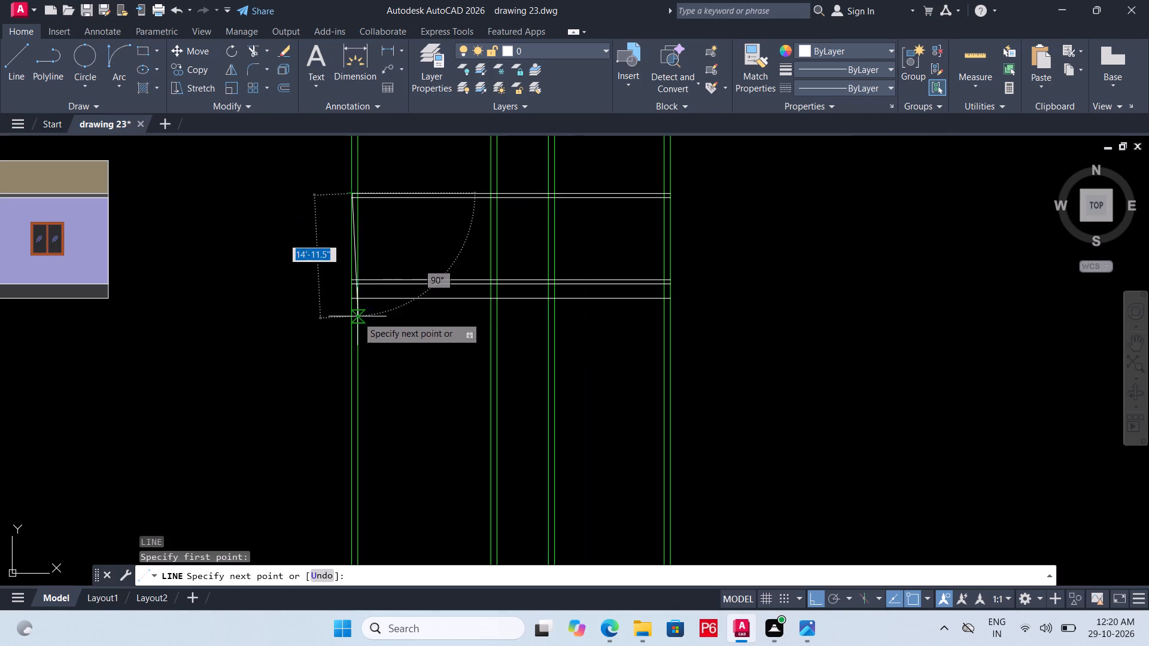
scroll(342, 284, up, 2)
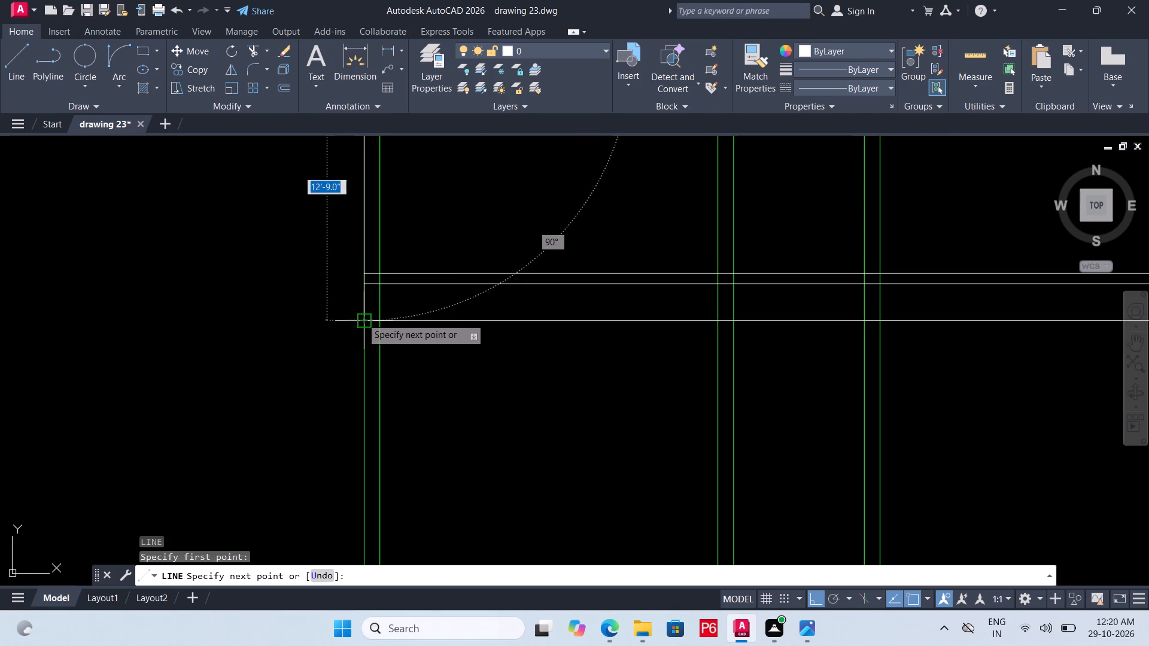
click(361, 318)
scroll(355, 390, down, 1)
key(space)
scroll(355, 390, down, 1)
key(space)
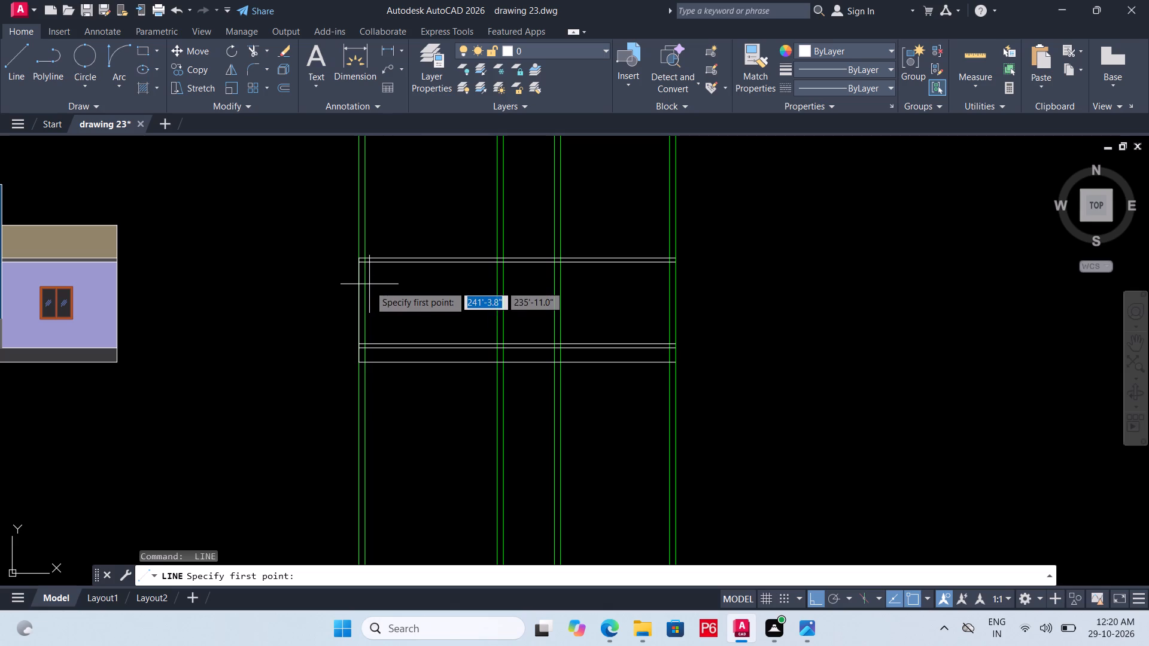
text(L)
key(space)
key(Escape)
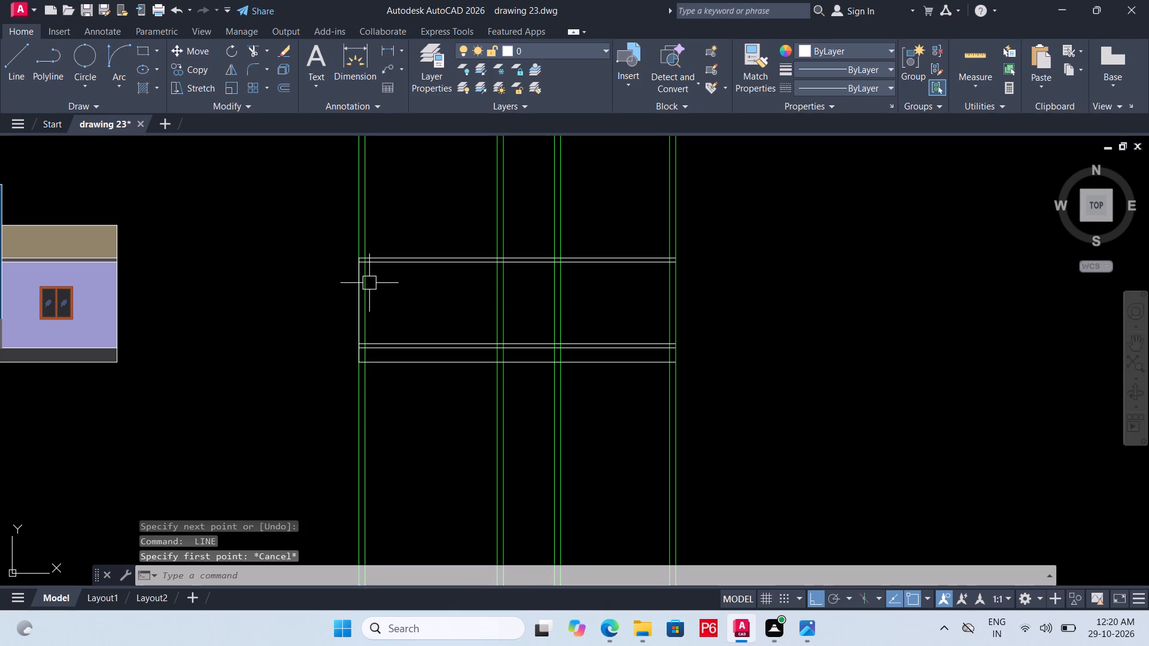
Draw the marker A exterior wall's inner face line along its ray from the top line to the base line, and save.
text(L)
key(space)
scroll(369, 264, up, 5)
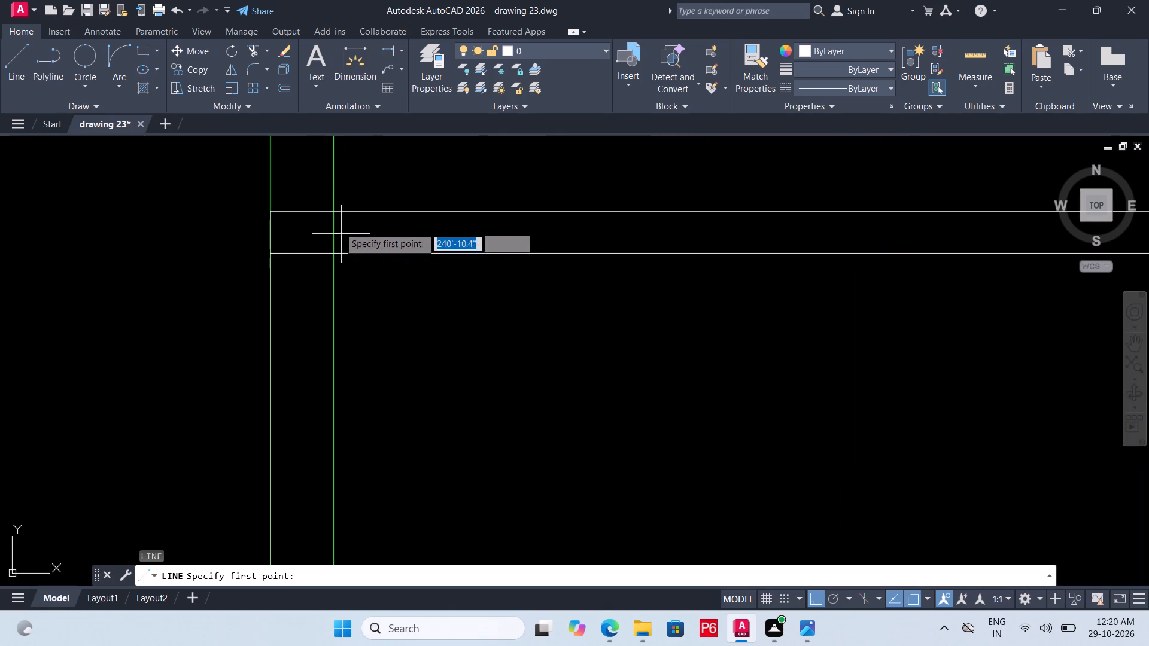
click(332, 209)
scroll(332, 239, down, 3)
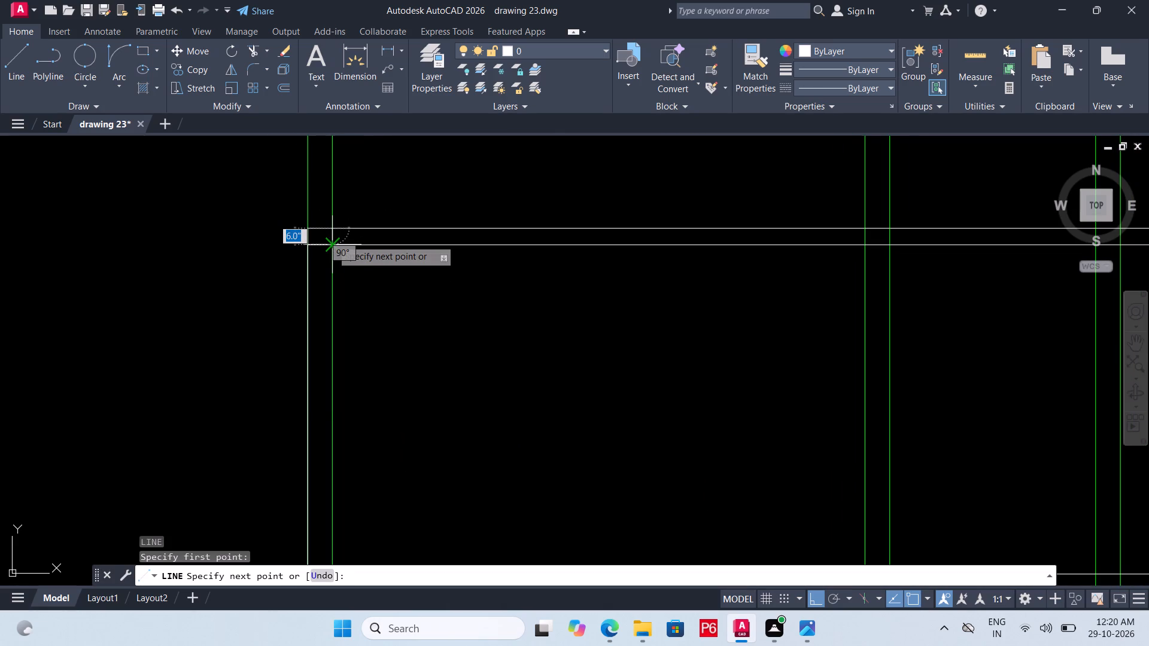
scroll(333, 228, down, 3)
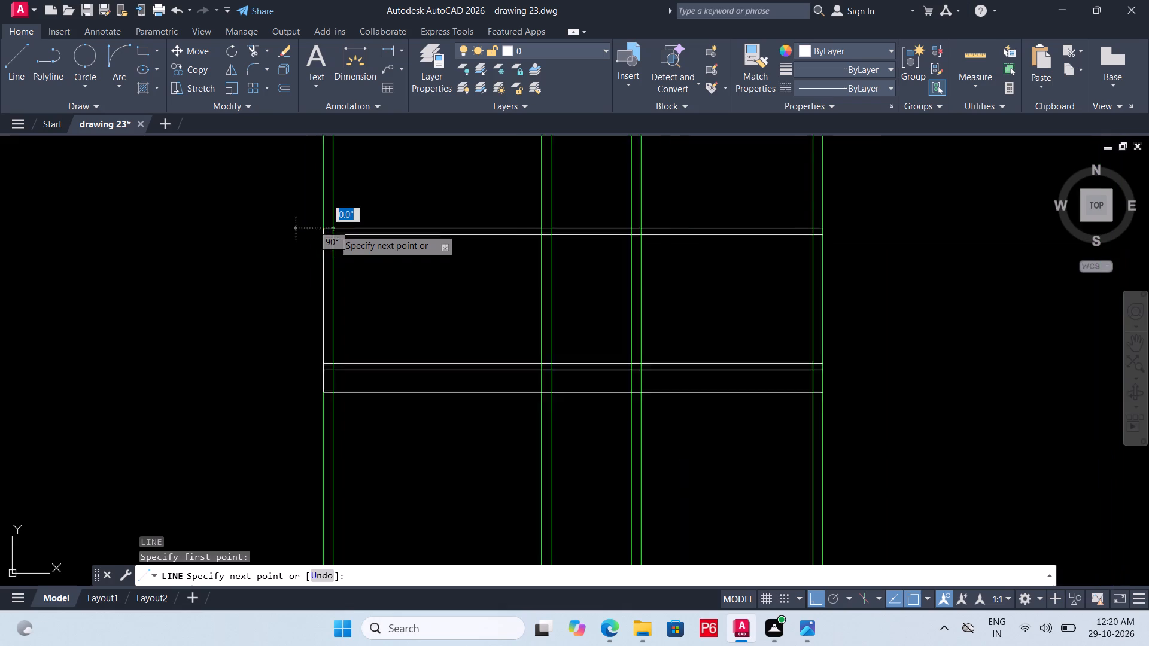
scroll(333, 228, down, 1)
scroll(334, 287, up, 4)
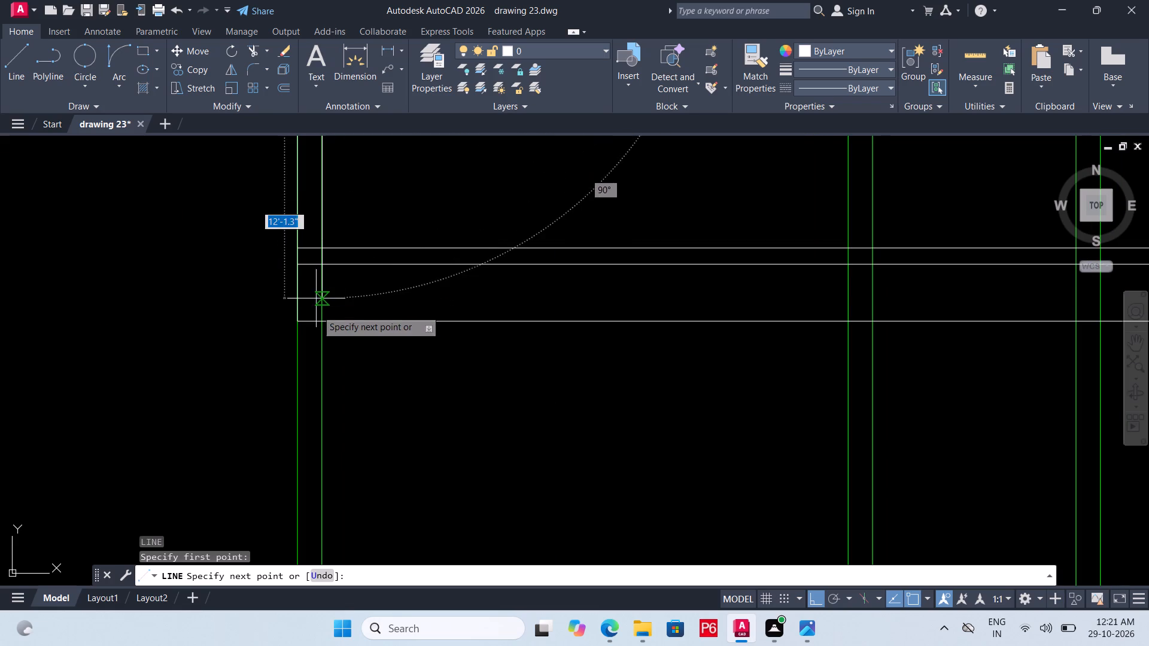
click(318, 317)
scroll(315, 374, down, 2)
key(ctrl+s)
key(ctrl+s)
key(ctrl+s)
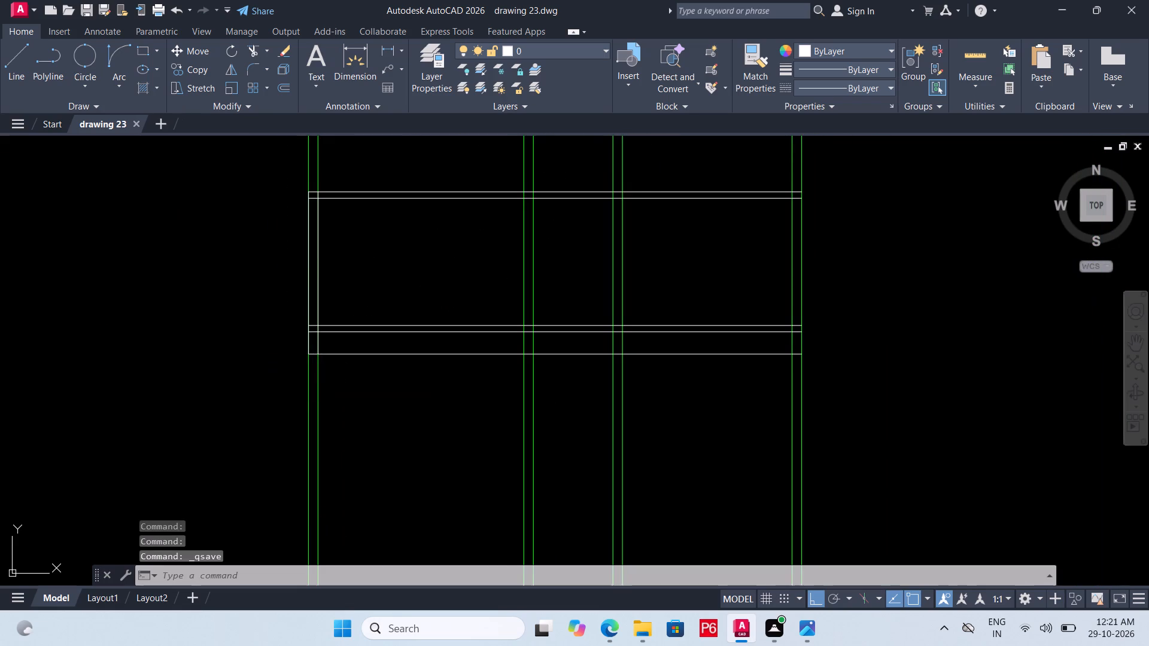
key(ctrl+s)
ctrl+scroll(315, 382, down, 1)
key(ctrl+s)
key(ctrl+s)
Draw a vertical line from the top line to the base line along the marker A side ray of the first interior wall.
scroll(422, 376, up, 2)
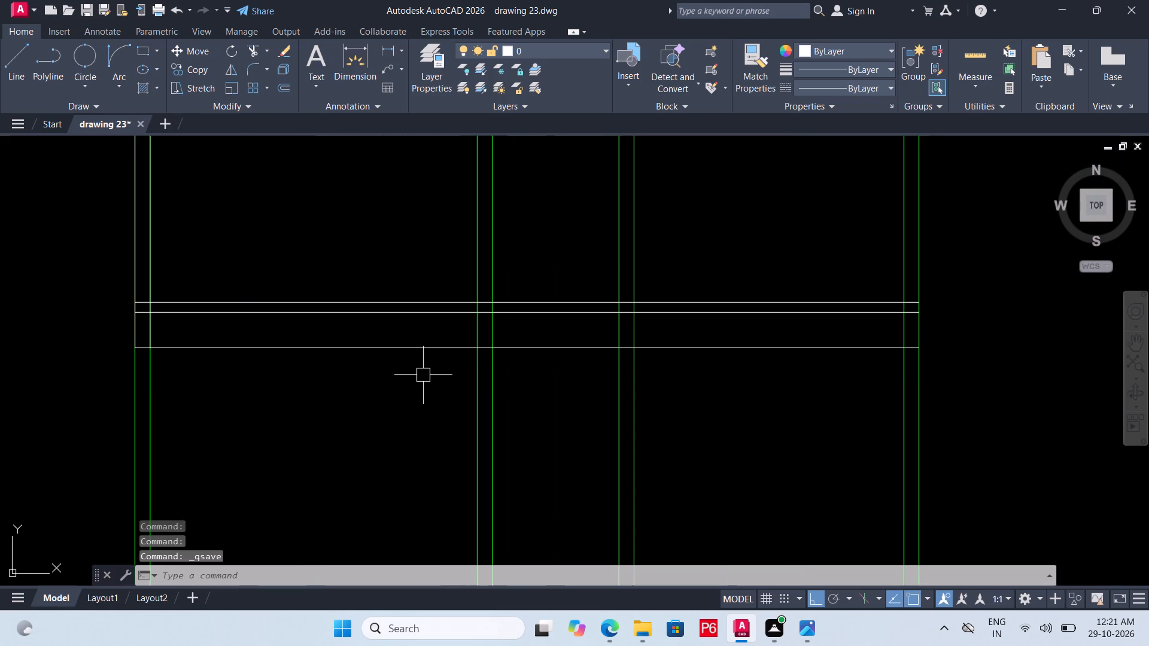
key(l)
key(space)
scroll(433, 391, down, 1)
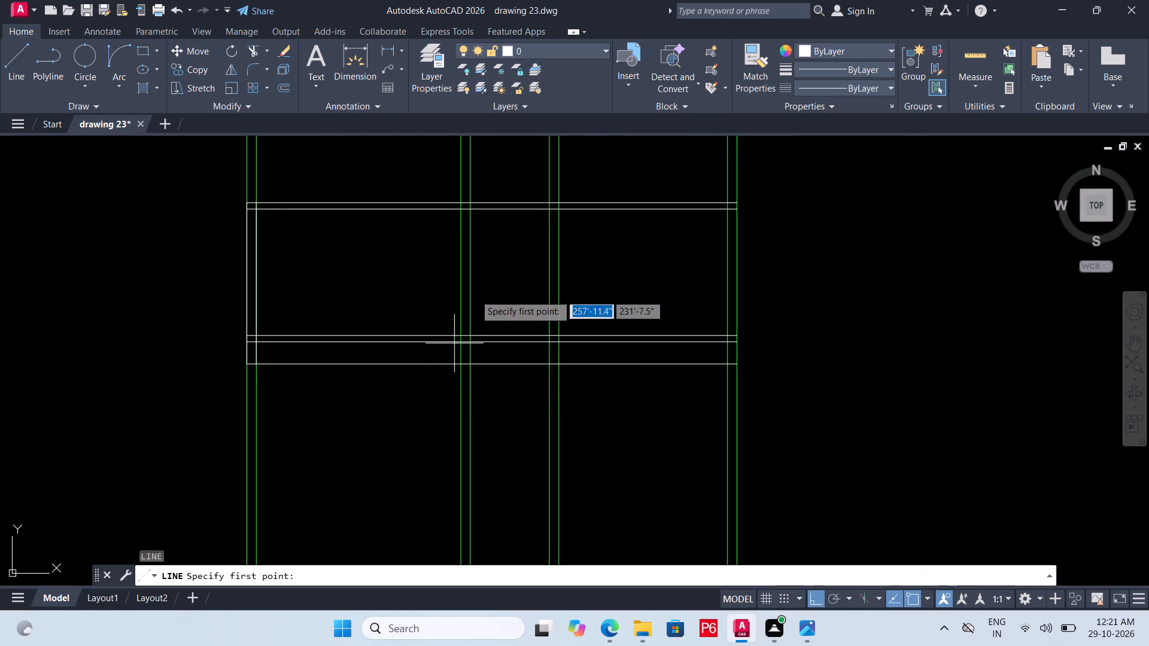
scroll(482, 203, up, 3)
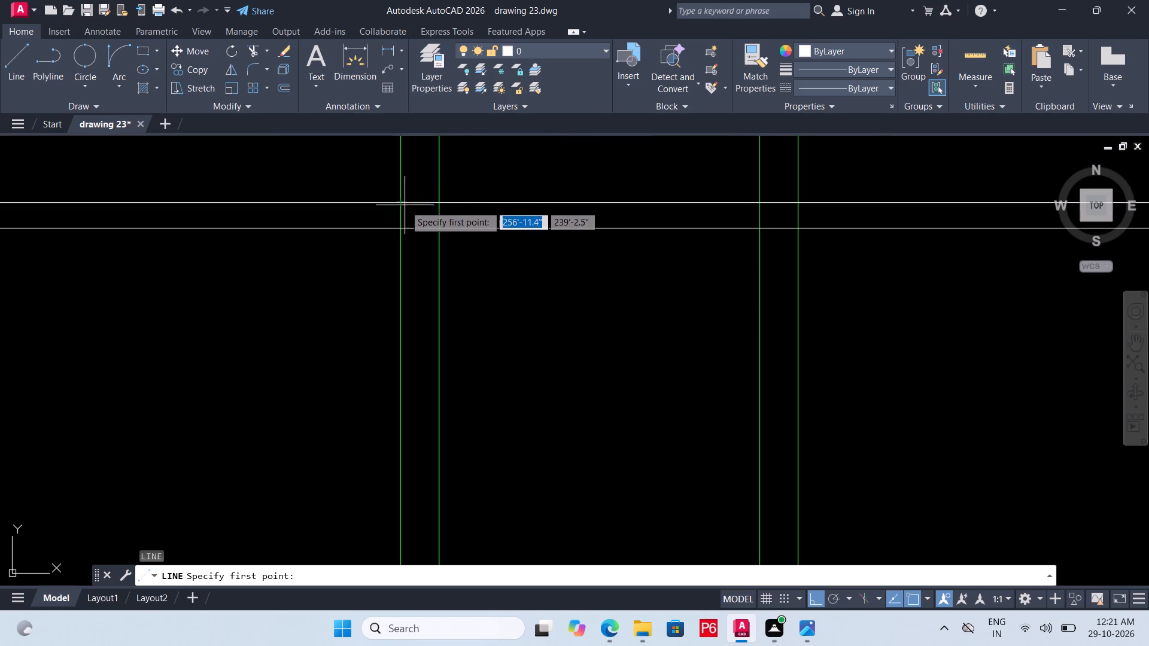
click(405, 205)
scroll(405, 164, down, 4)
scroll(412, 266, up, 3)
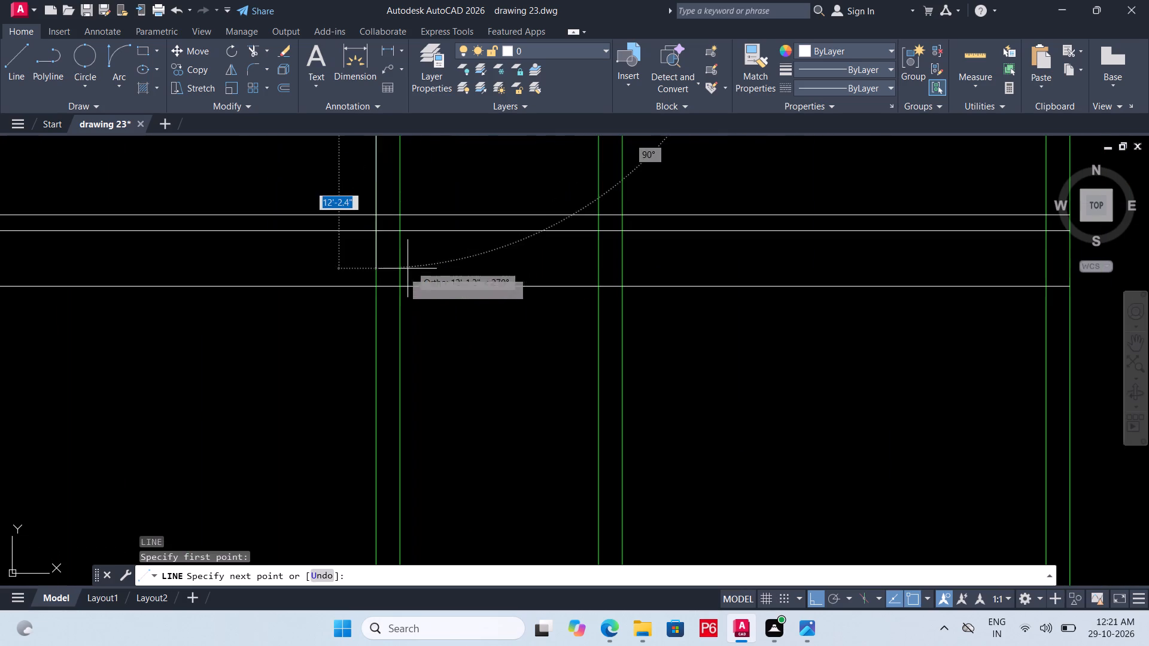
click(372, 287)
scroll(357, 412, down, 3)
key(space)
Draw the first interior wall's other face line along its second ray from the top line to the base line.
key(space)
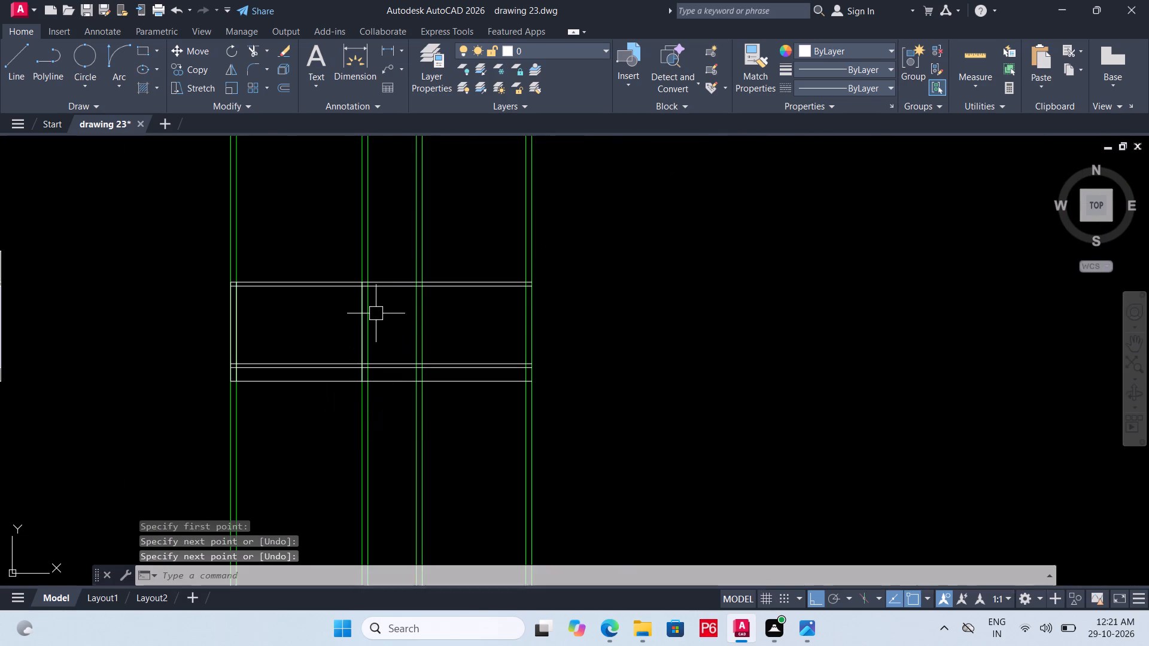
scroll(366, 285, up, 4)
click(366, 267)
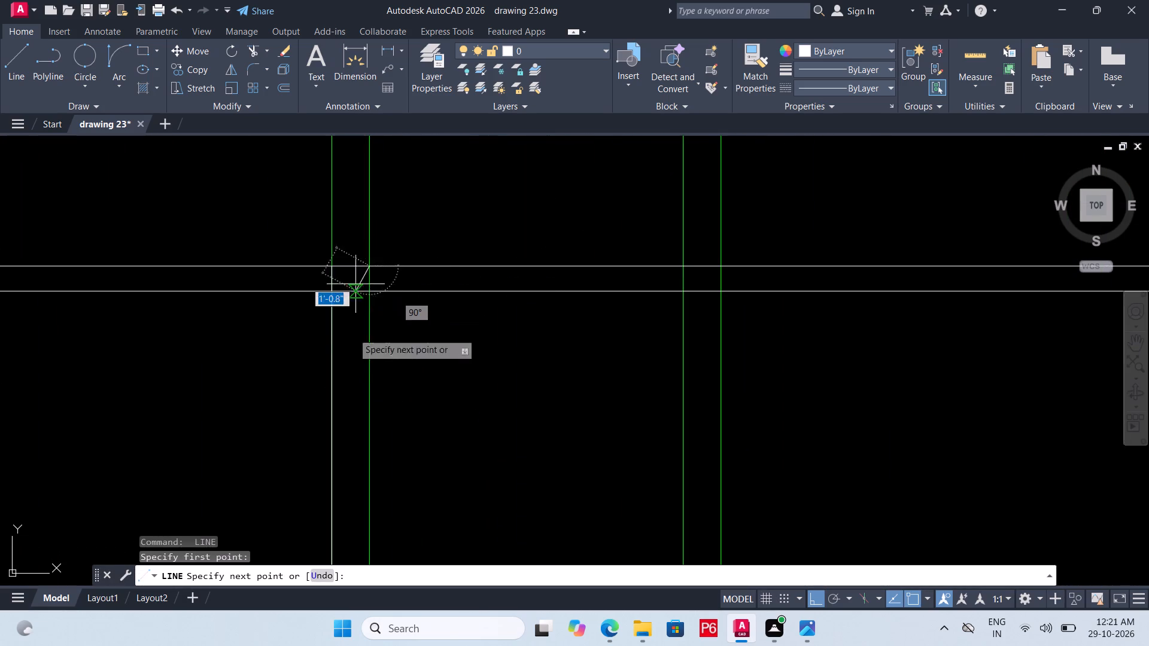
scroll(376, 269, down, 4)
scroll(378, 368, up, 5)
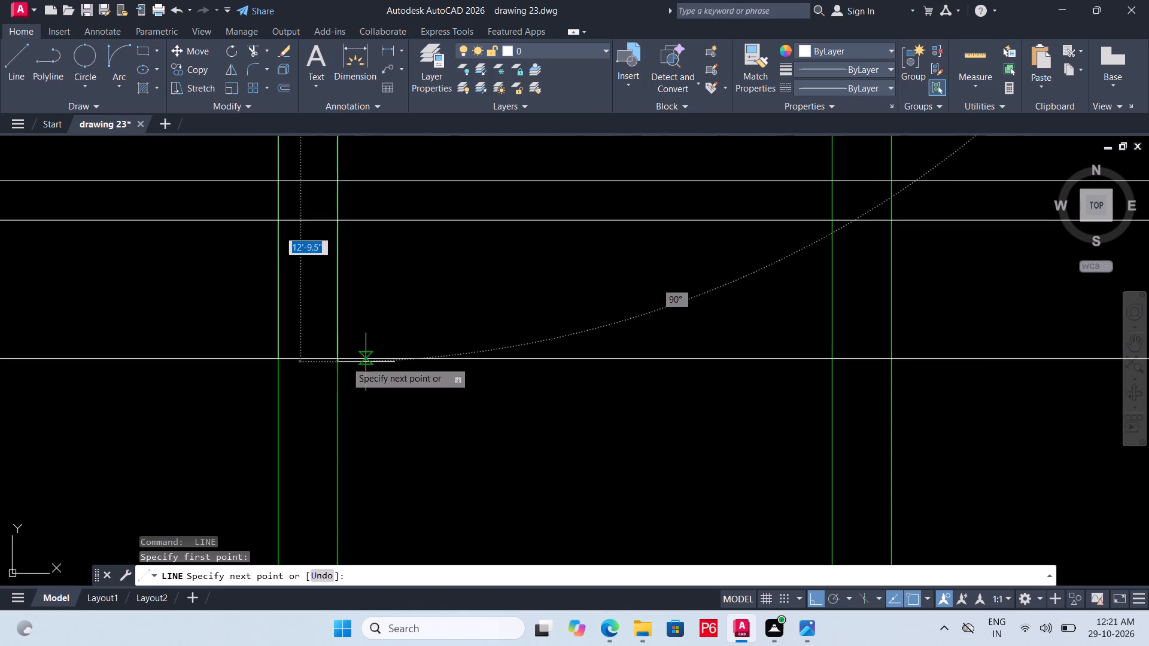
click(335, 358)
scroll(297, 413, down, 4)
key(space)
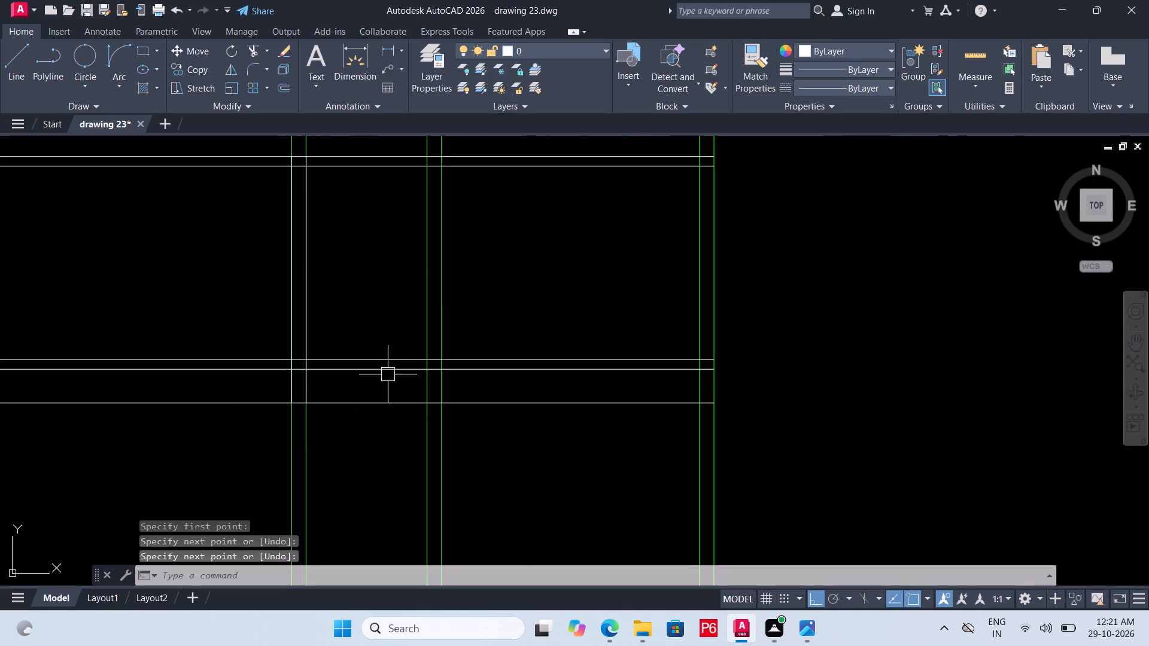
Draw a vertical line from the section's top line to the base line along the second interior wall's marker A side ray.
scroll(356, 343, down, 2)
key(space)
scroll(396, 285, up, 4)
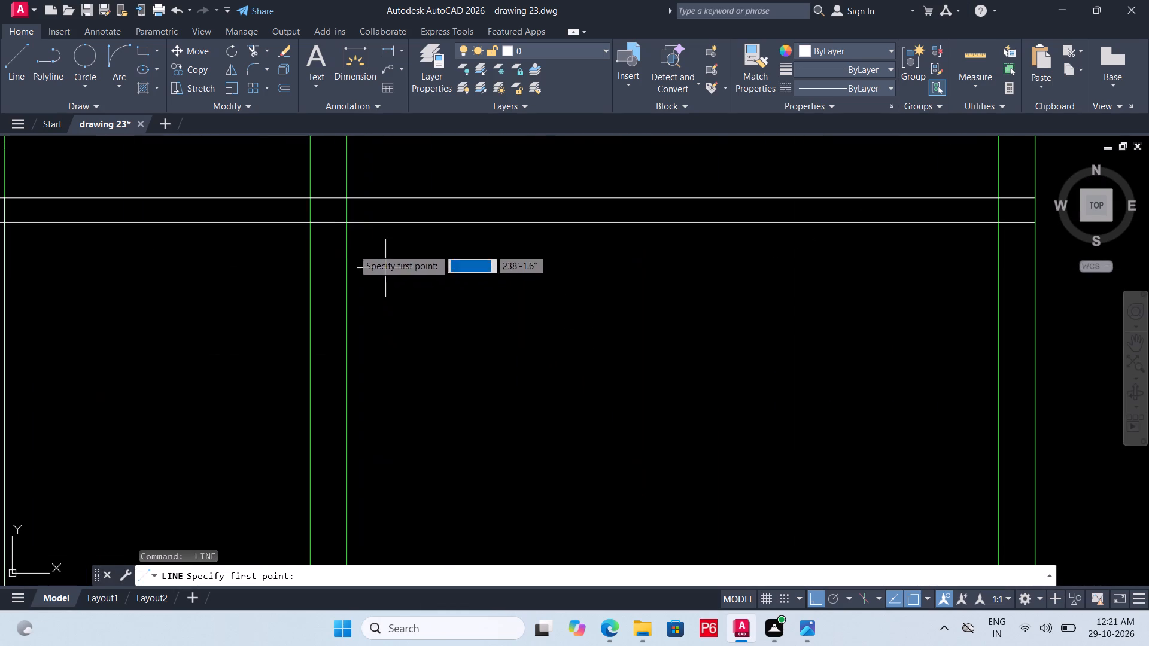
click(311, 199)
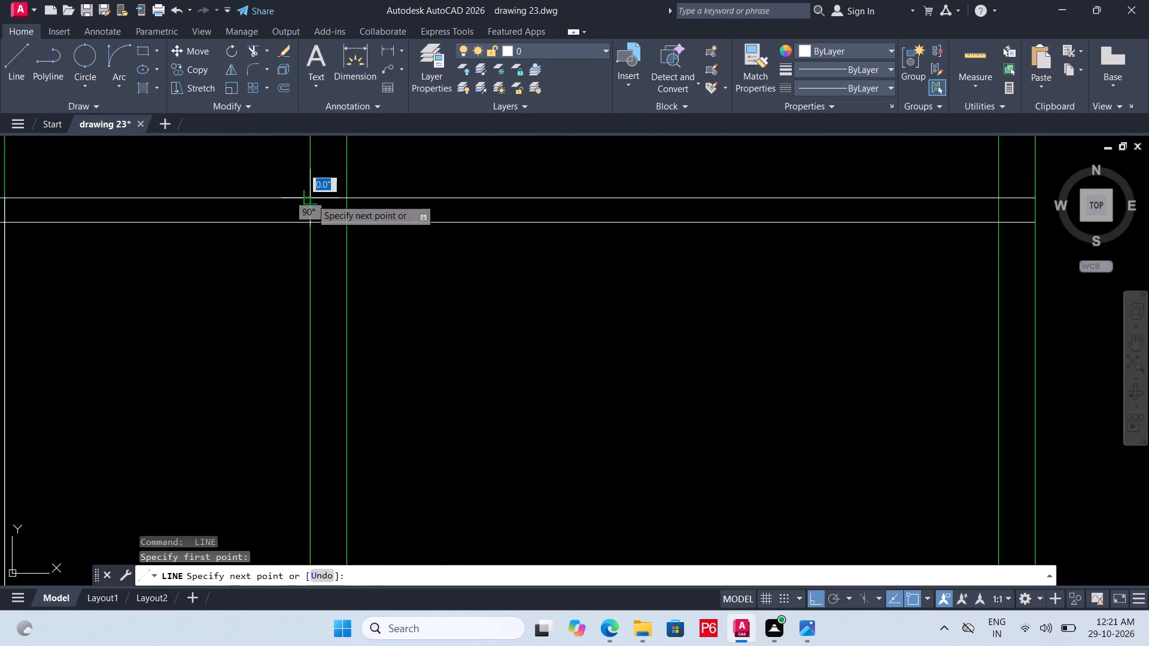
scroll(315, 183, down, 4)
scroll(306, 266, up, 5)
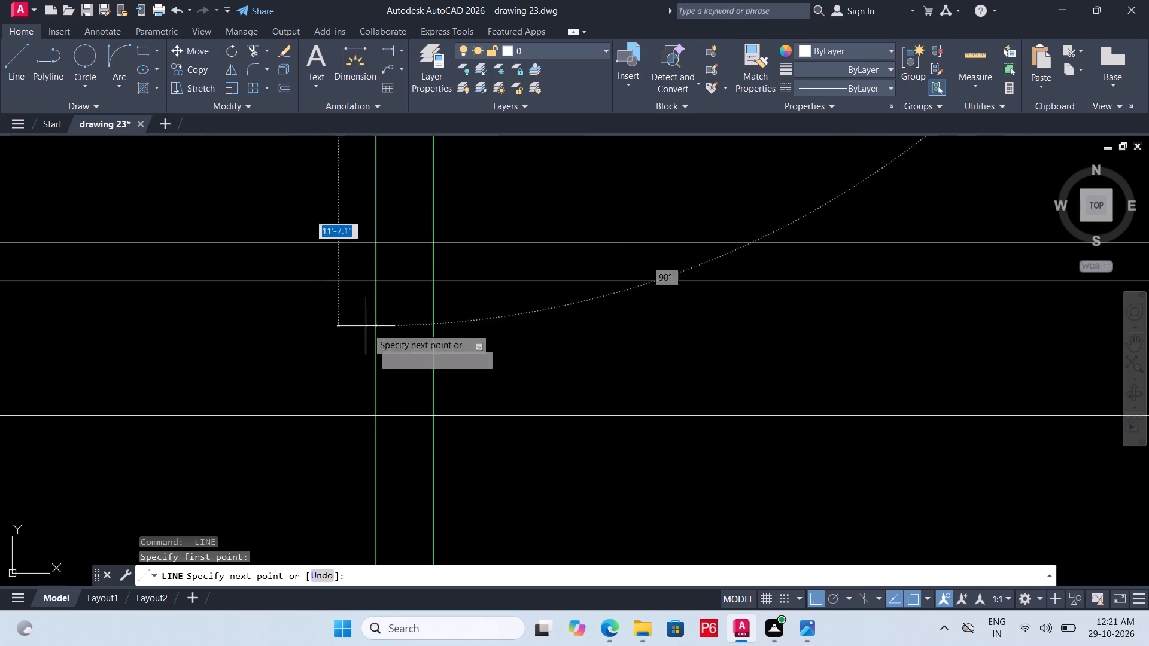
click(373, 416)
key(space)
Draw the second interior wall's other face line along its second ray from the top line to the base line.
scroll(370, 427, down, 2)
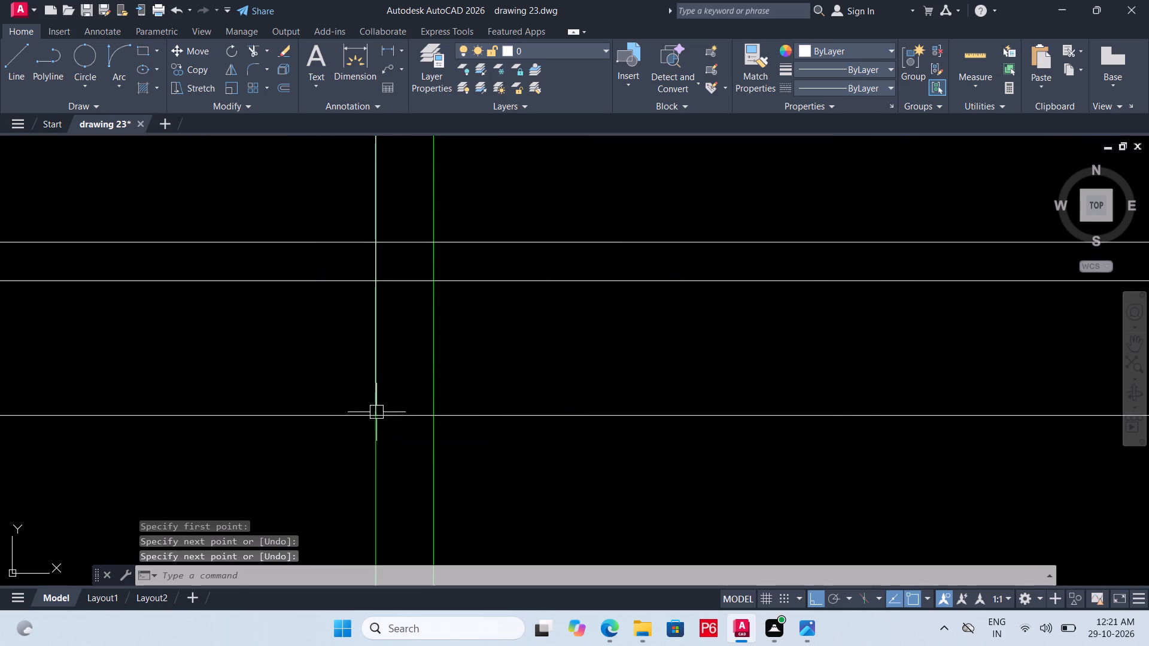
scroll(368, 431, down, 1)
scroll(371, 282, down, 1)
scroll(372, 244, up, 4)
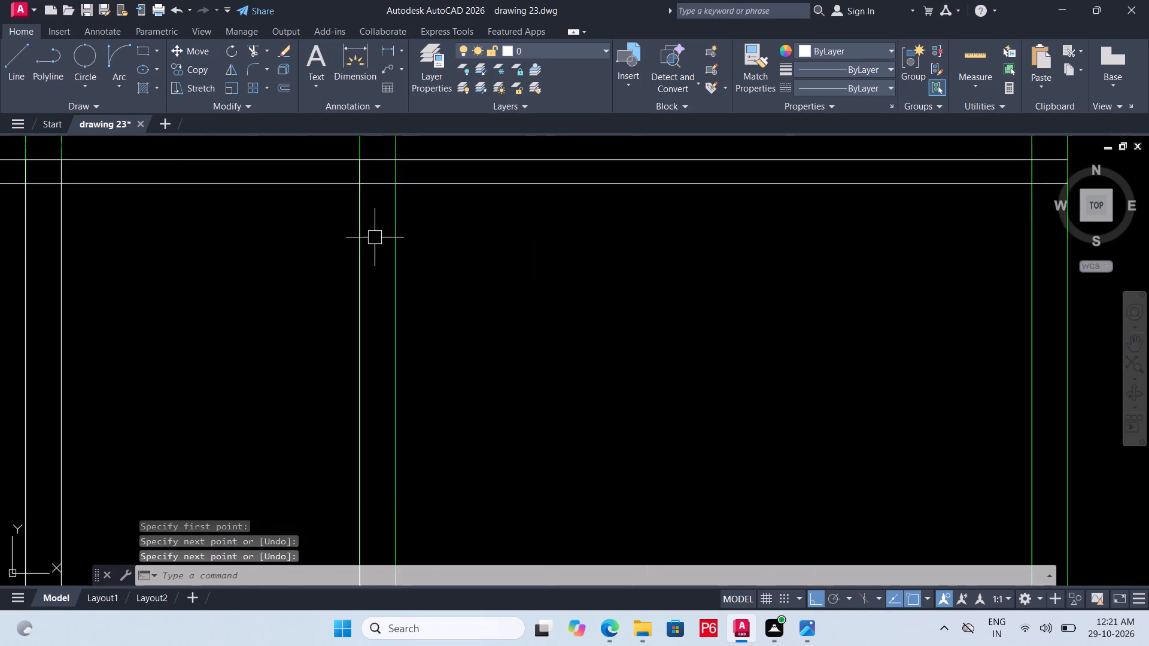
scroll(390, 205, down, 1)
key(space)
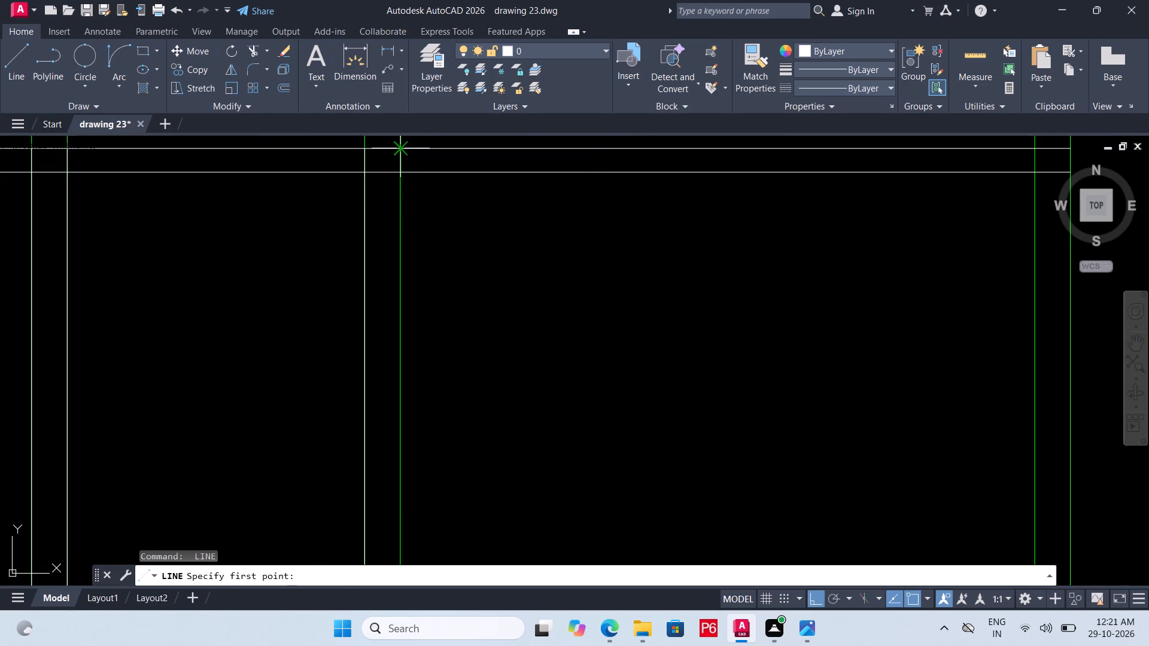
click(402, 148)
scroll(386, 267, down, 4)
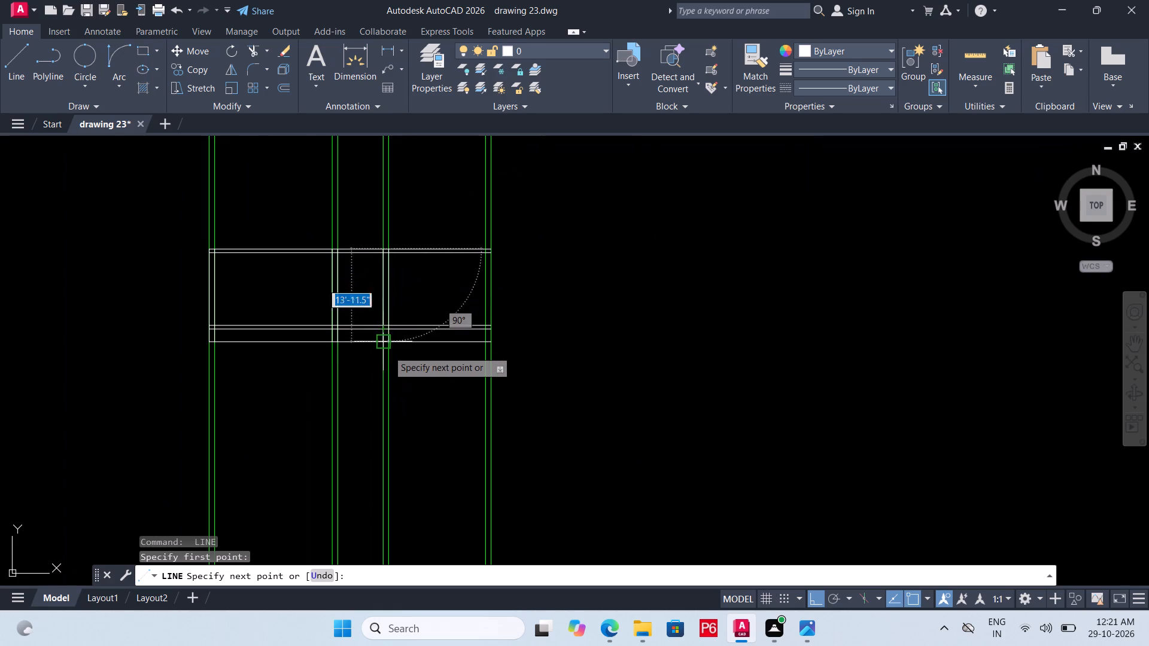
scroll(389, 352, up, 3)
click(379, 306)
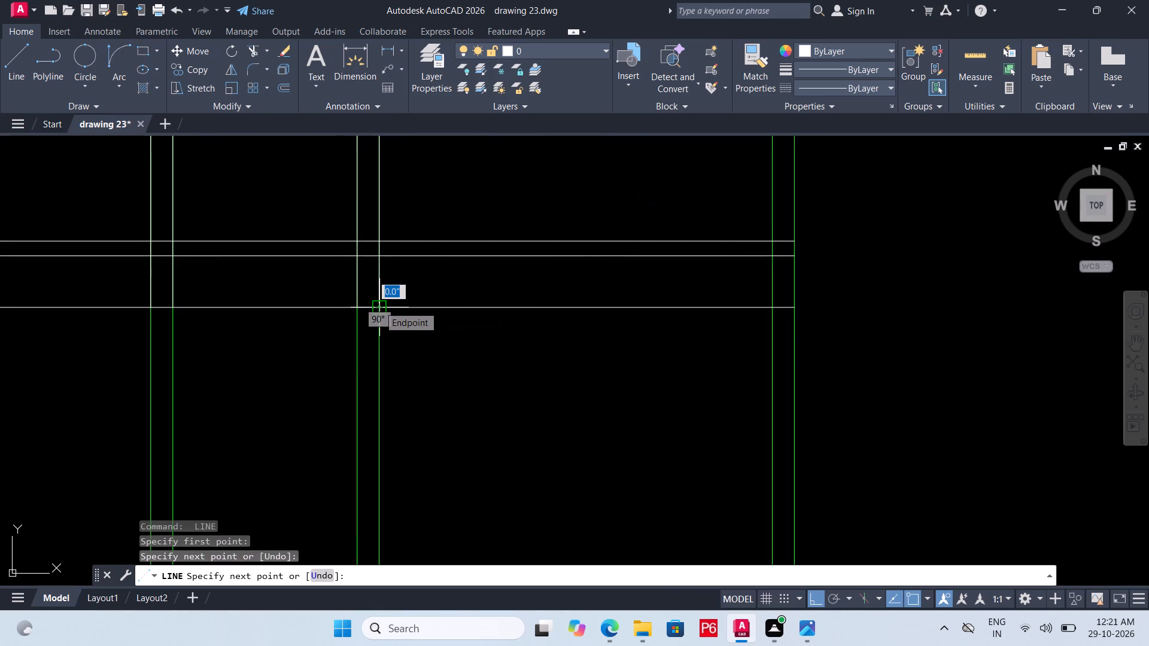
scroll(379, 307, down, 2)
scroll(443, 258, down, 1)
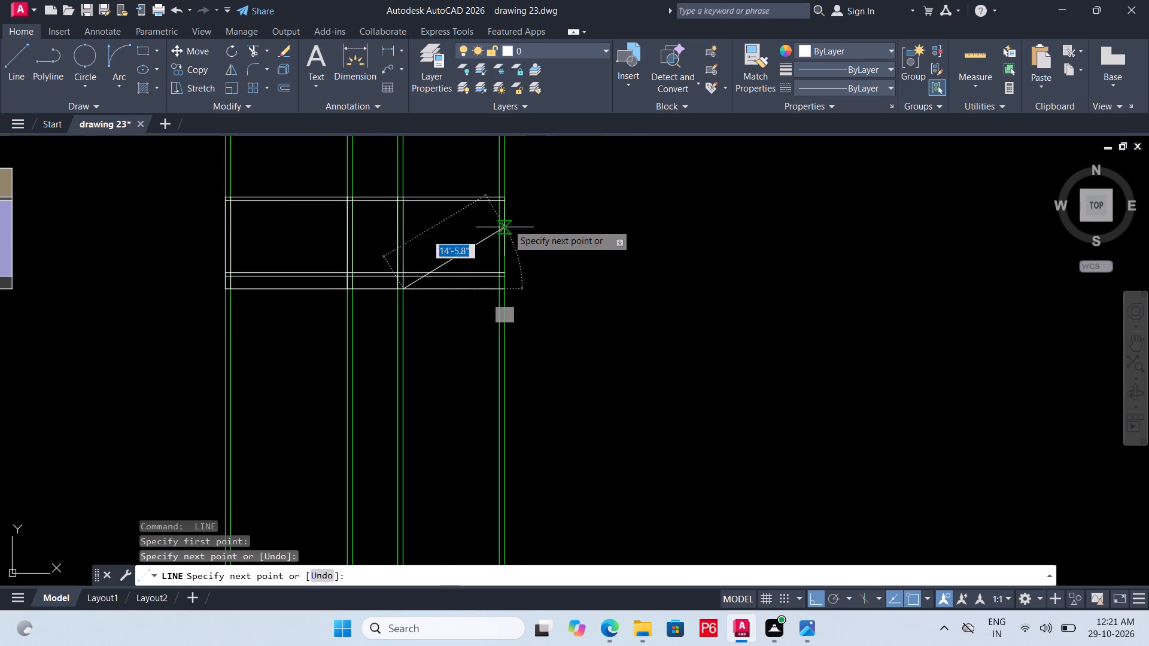
scroll(515, 209, up, 2)
key(space)
Draw the marker B exterior wall's inner face line, 12'-9" long, along its ray from the top line to the base line.
key(space)
scroll(477, 176, up, 2)
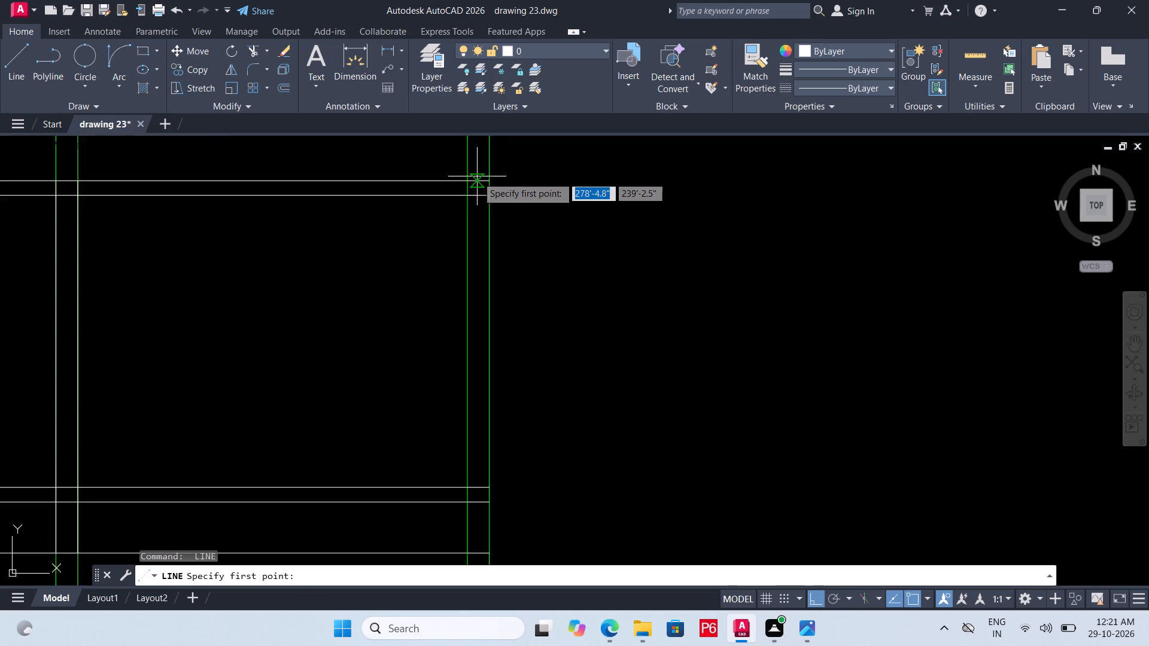
click(461, 185)
scroll(463, 176, down, 4)
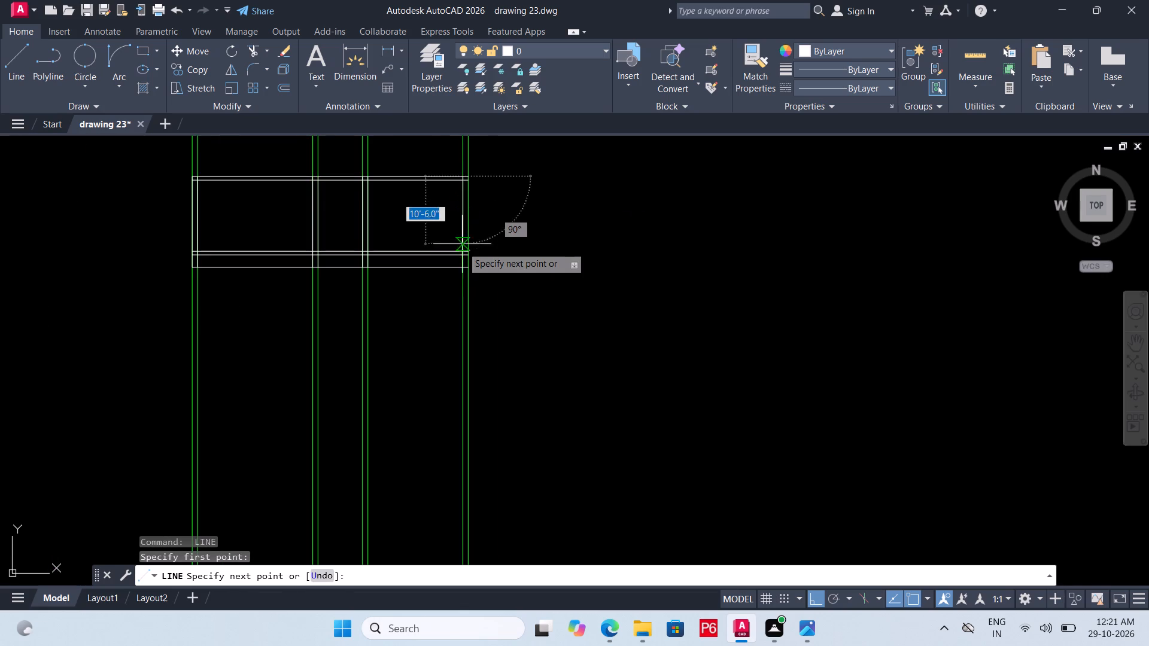
scroll(457, 264, up, 3)
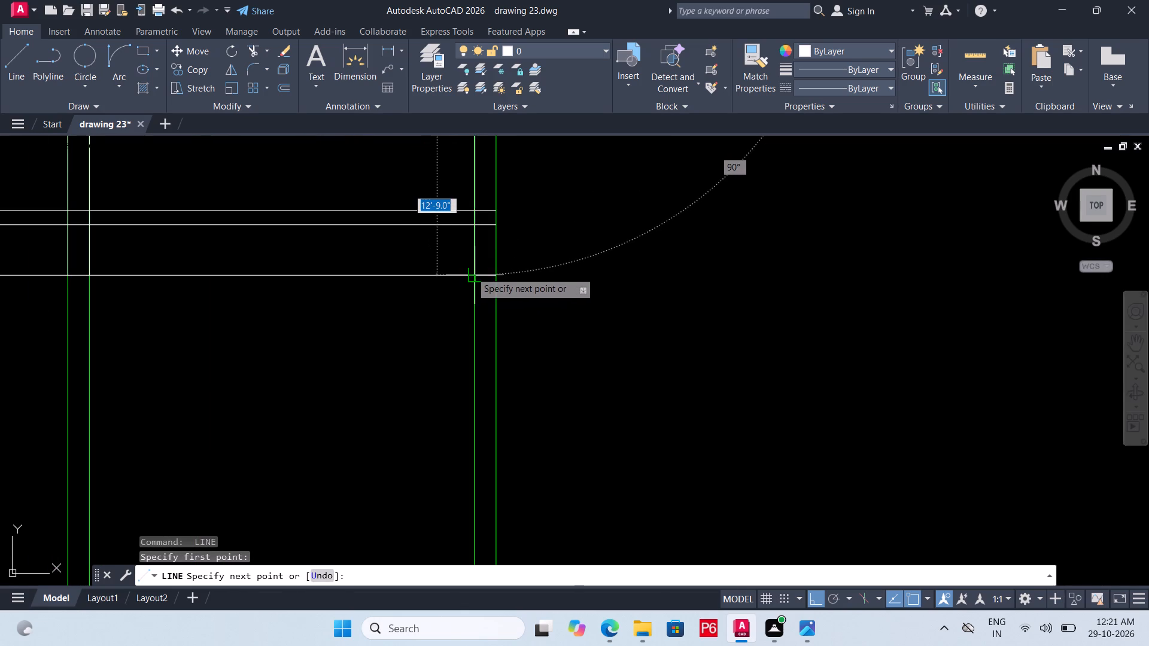
click(471, 272)
scroll(405, 348, down, 2)
key(space)
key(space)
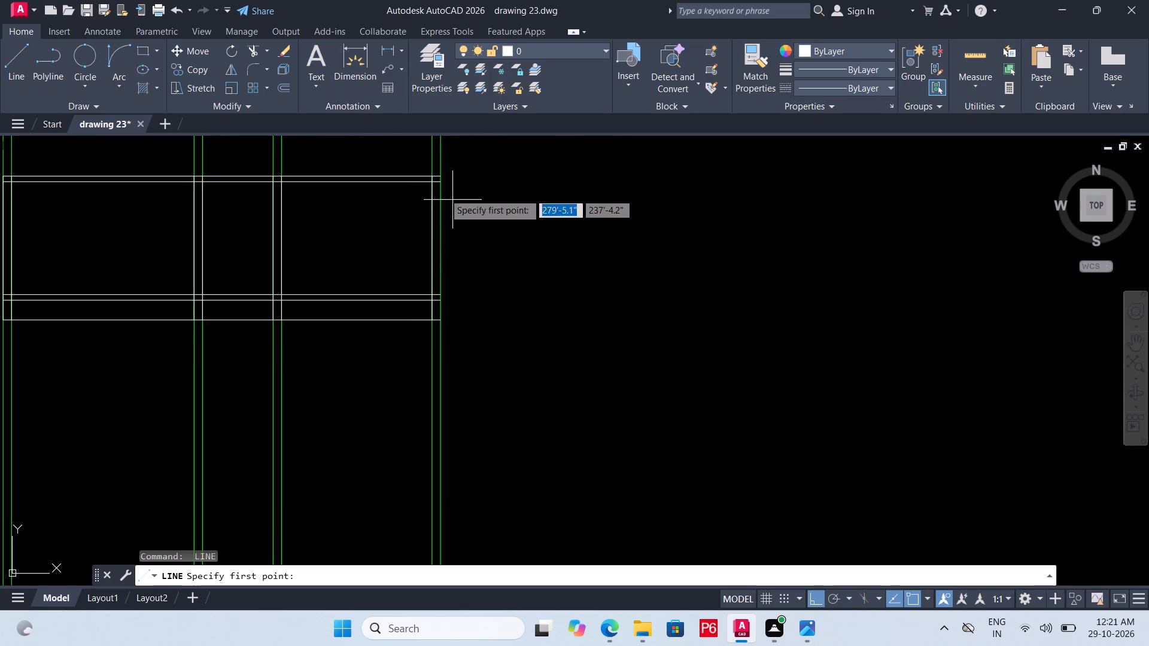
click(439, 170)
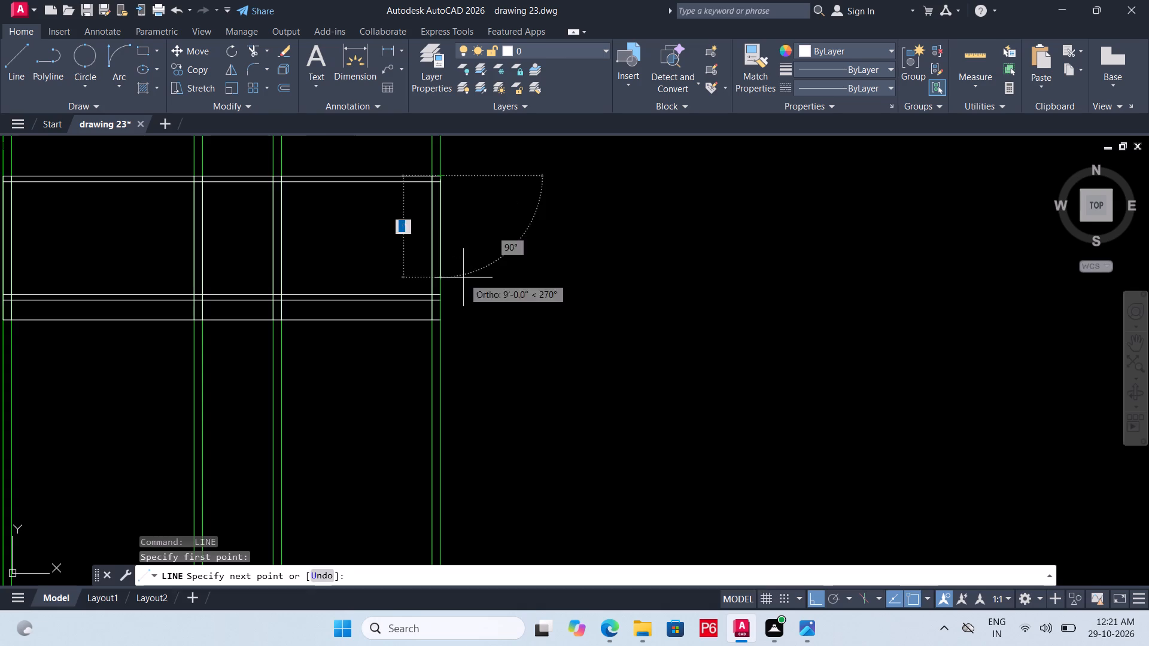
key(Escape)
Draw the marker B exterior wall's outer face line along its ray from the top line to the base line, and save.
scroll(439, 212, up, 1)
key(l)
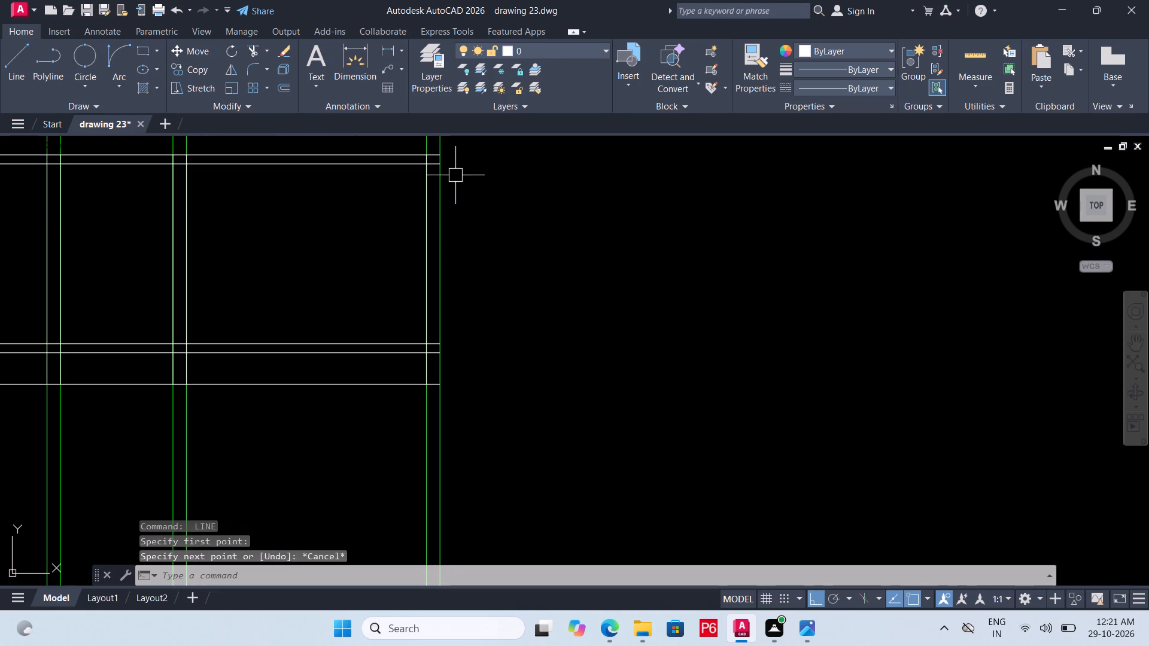
key(space)
scroll(445, 154, up, 2)
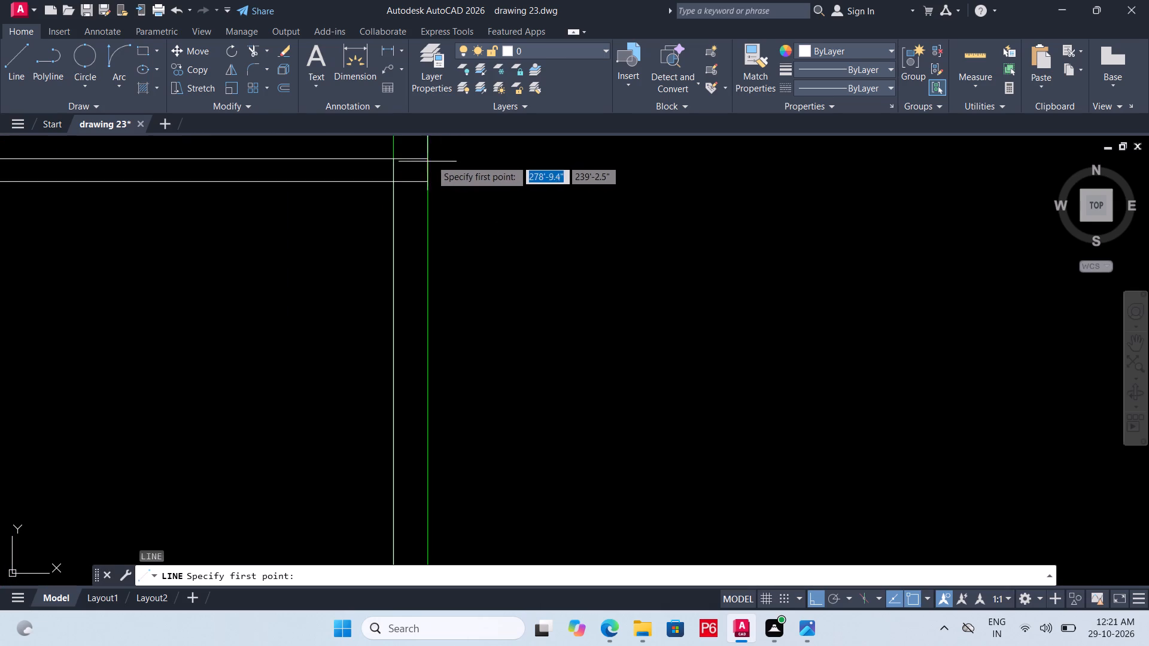
click(430, 160)
scroll(428, 195, down, 2)
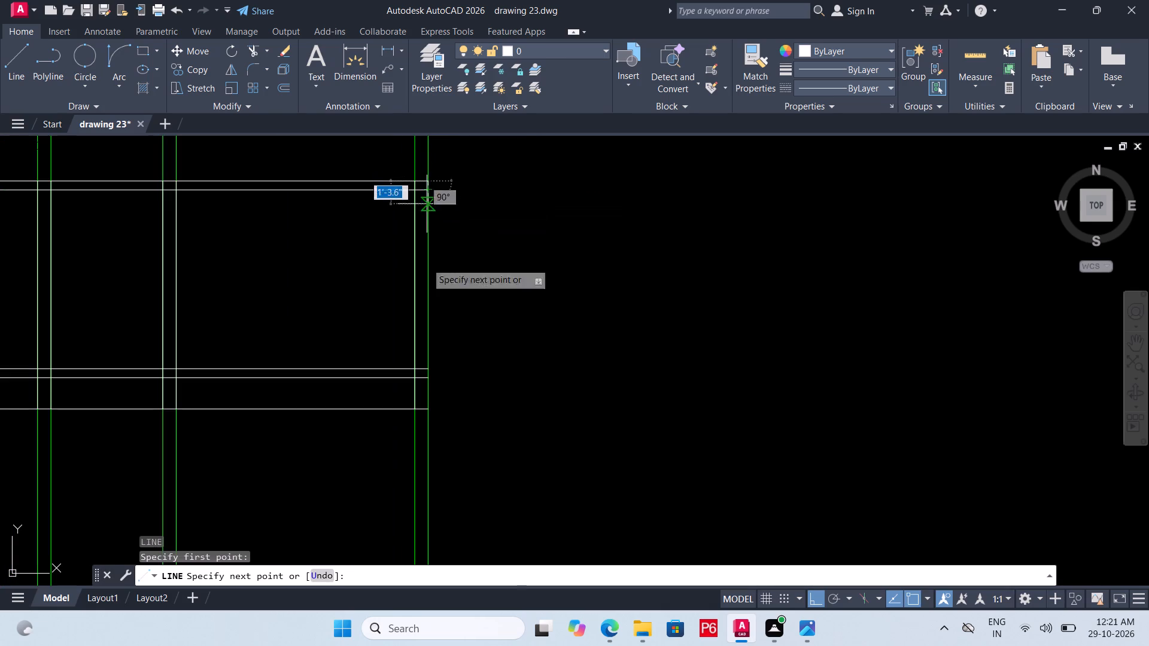
click(427, 414)
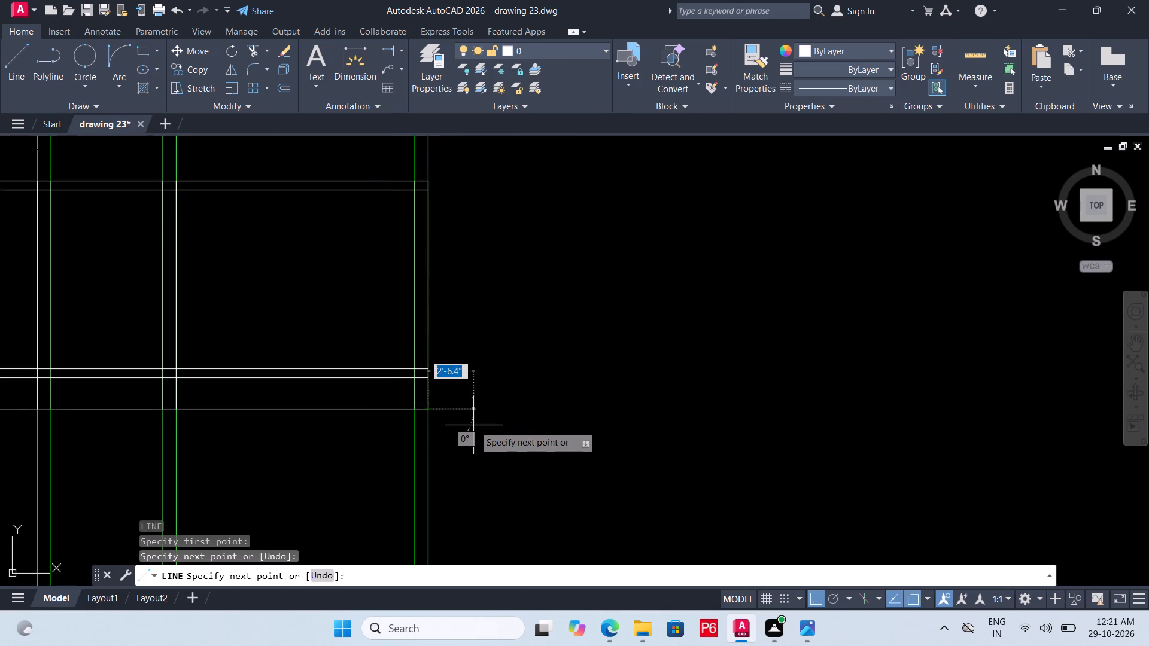
key(ctrl+s)
key(ctrl+s)
key(ctrl+s)
key(ctrl+s)
key(ctrl+s)
ctrl+scroll(482, 419, down, 2)
key(ctrl+s)
key(ctrl+s)
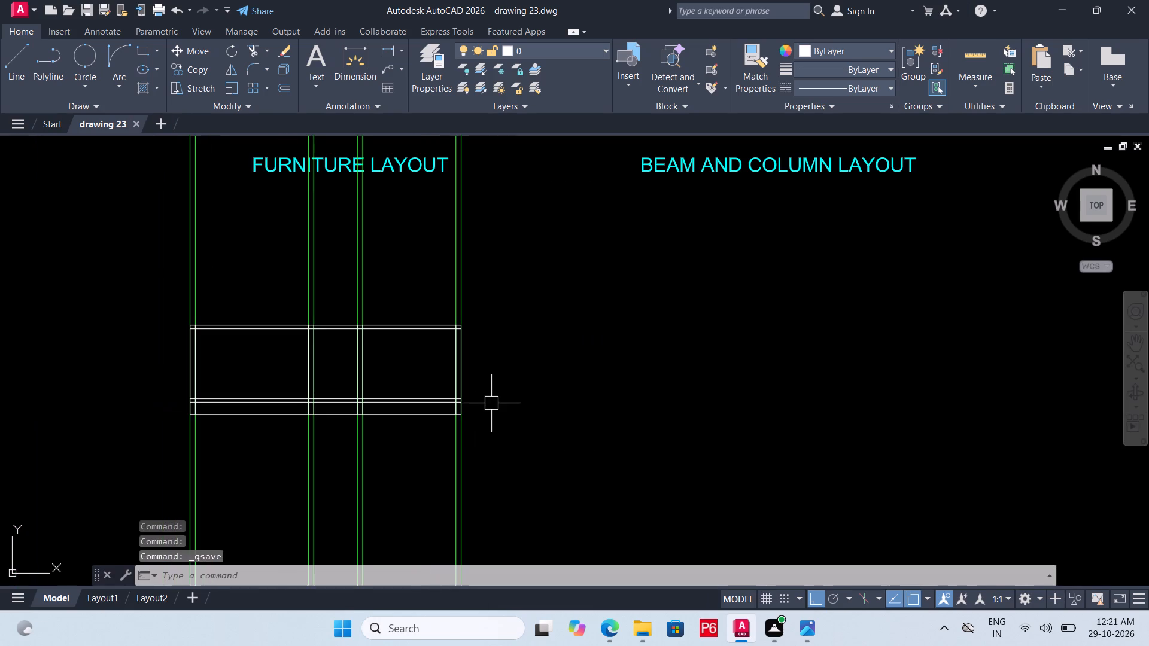
Erase all the green vertical projection rays running through the section, keeping the section lines, and save the drawing.
click(484, 461)
click(114, 480)
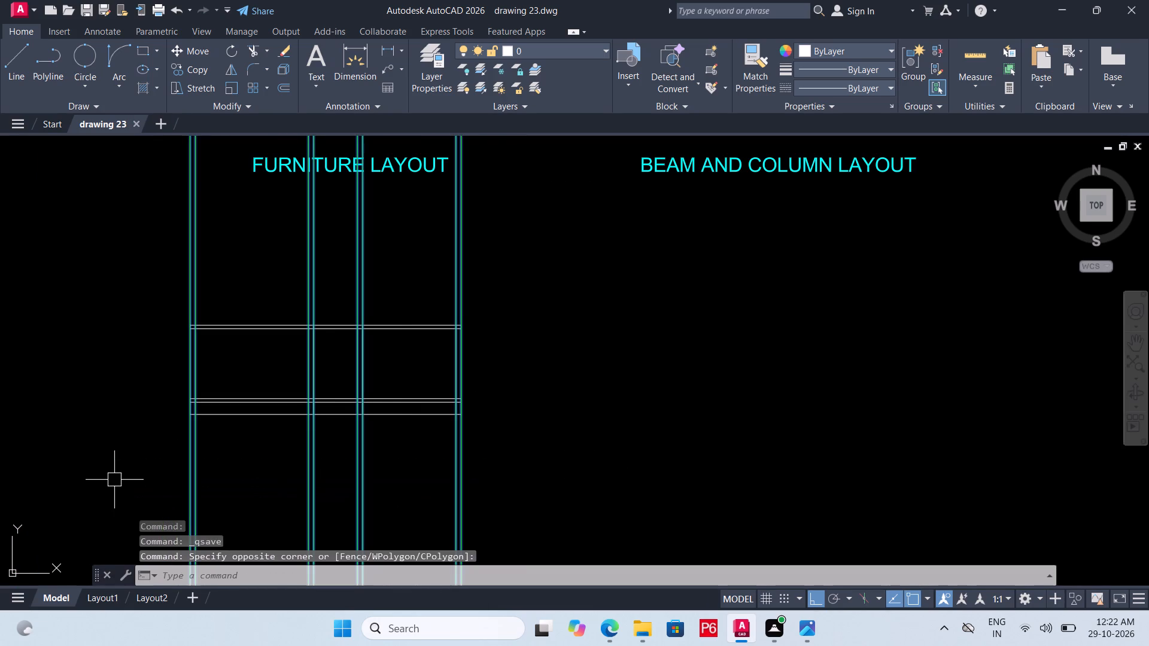
key(Delete)
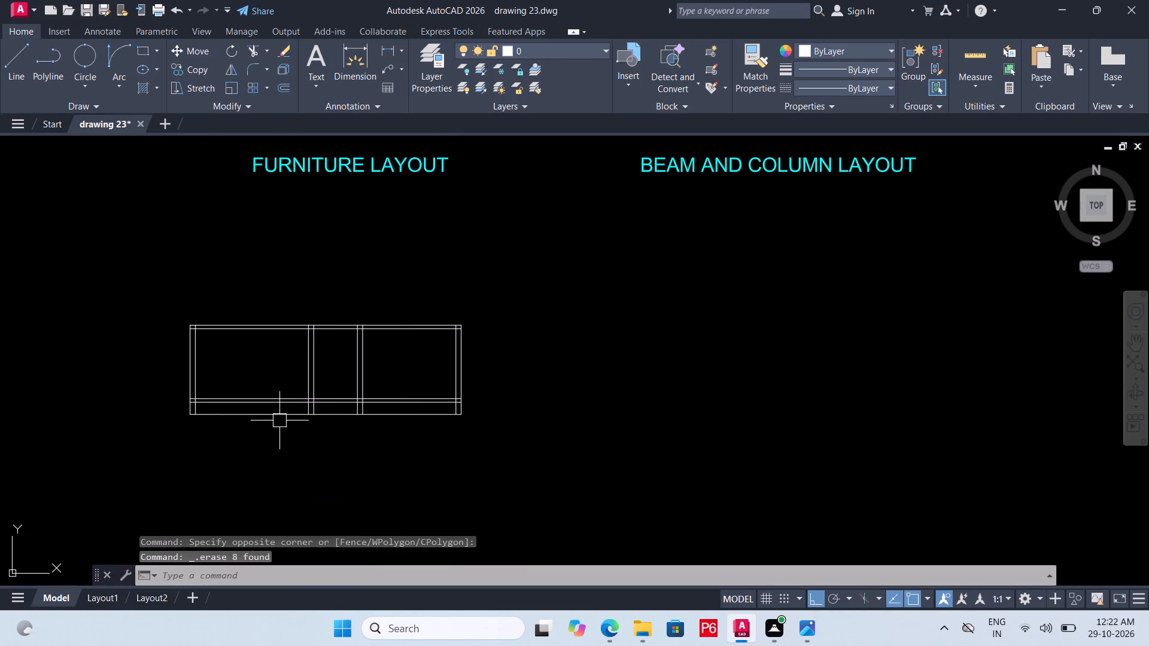
key(ctrl+s)
key(ctrl+s)
key(ctrl+s)
key(ctrl+s)
key(ctrl+s)
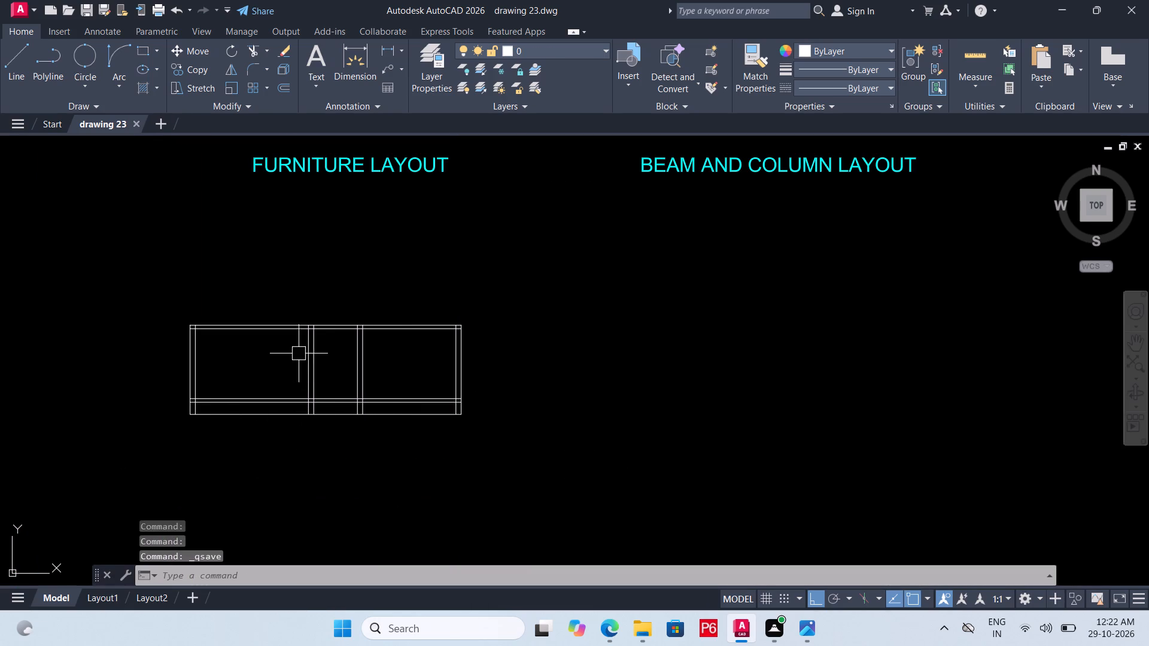
key(space)
Make the furniture layer current.
scroll(333, 337, down, 1)
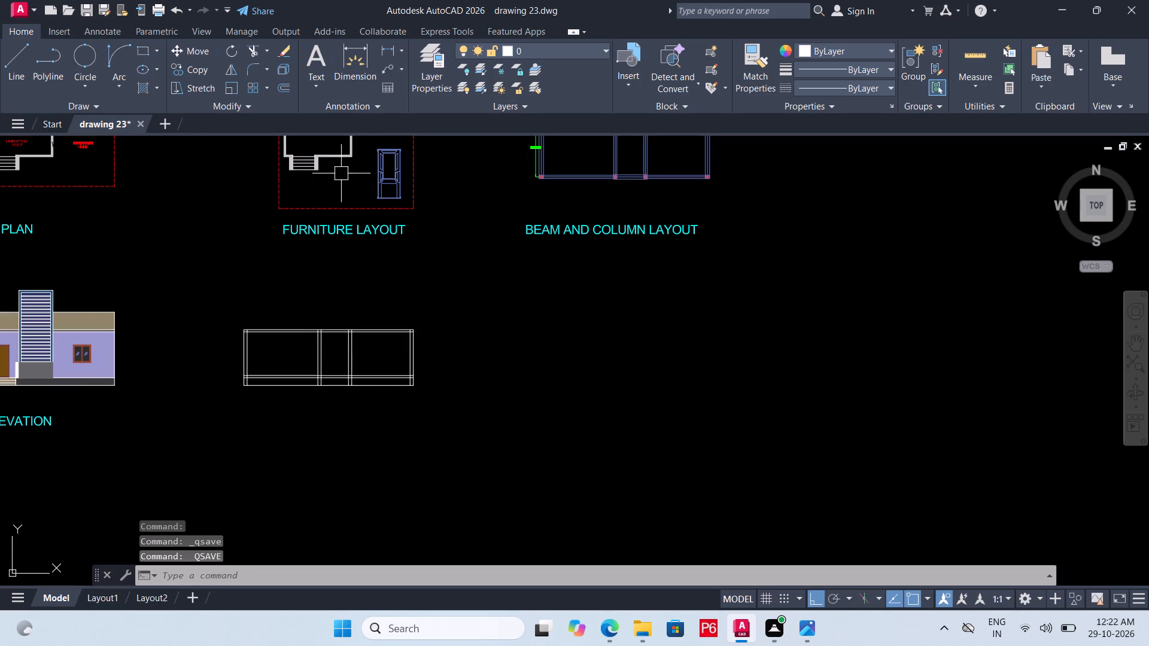
scroll(332, 202, down, 2)
scroll(305, 144, up, 4)
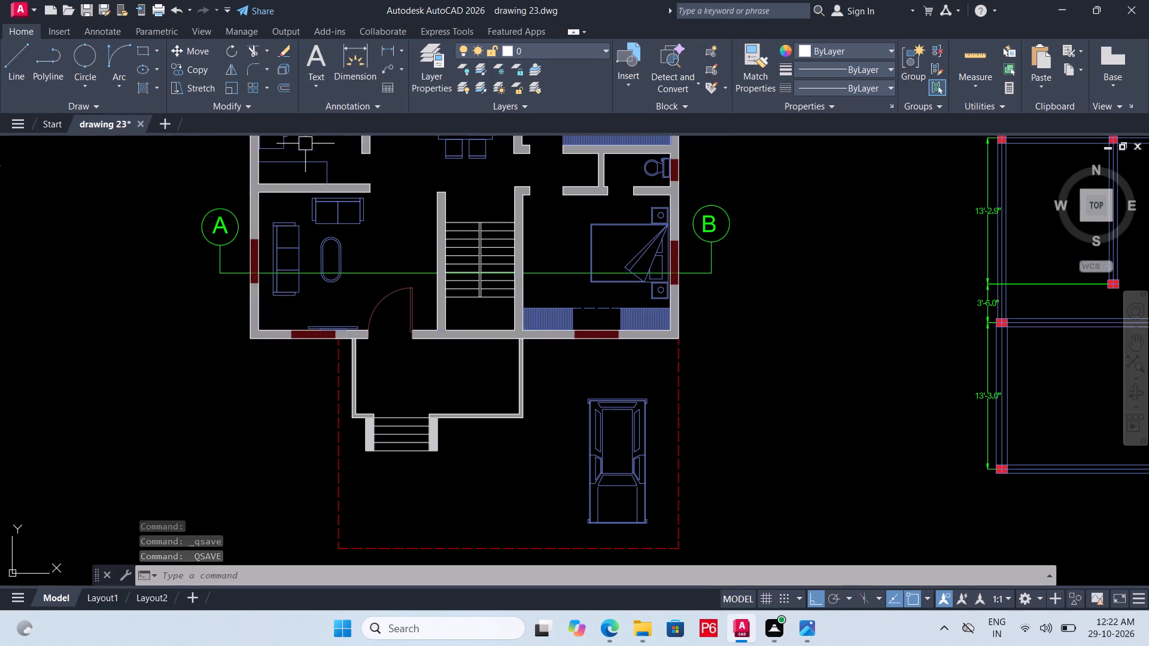
click(526, 54)
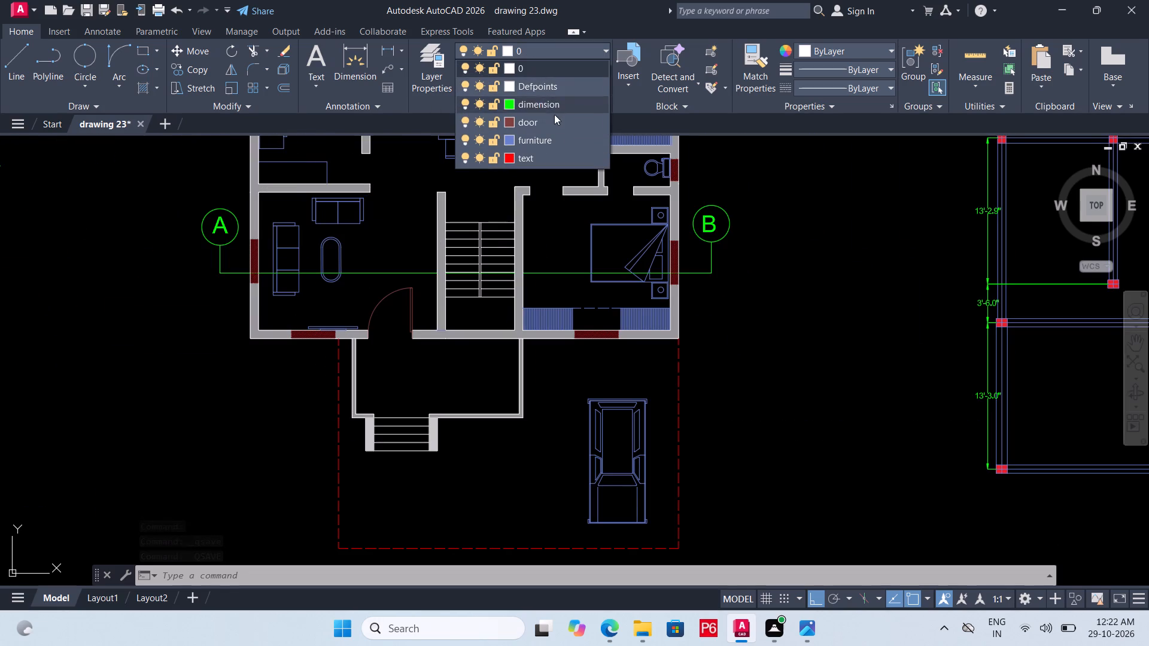
click(533, 66)
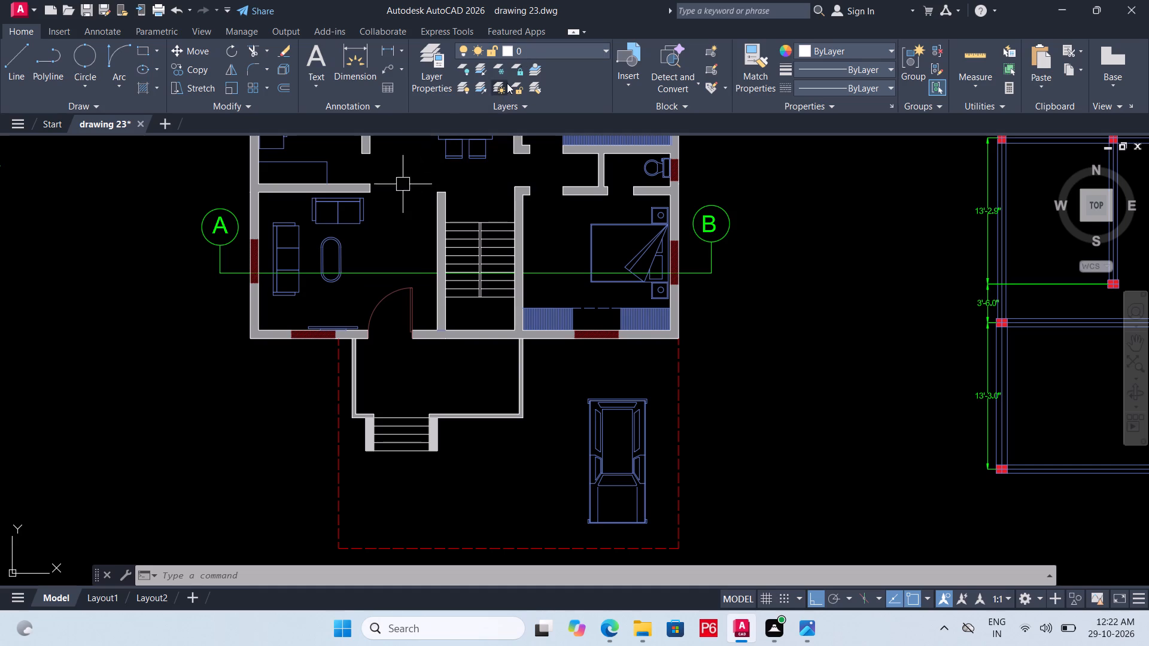
click(530, 55)
click(524, 138)
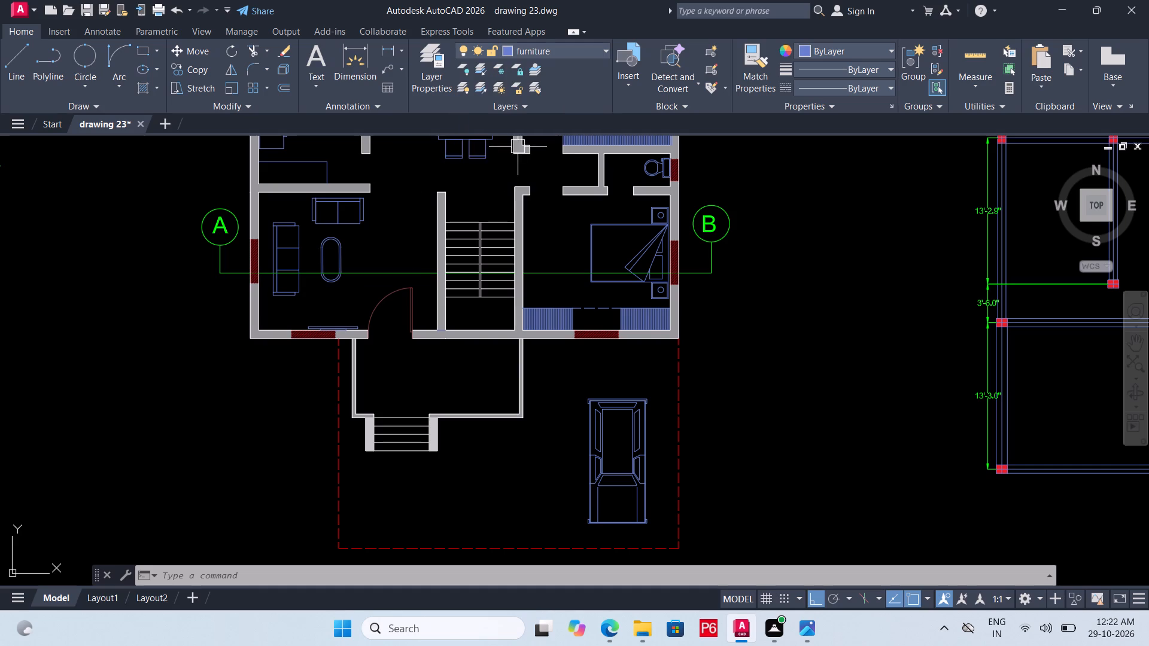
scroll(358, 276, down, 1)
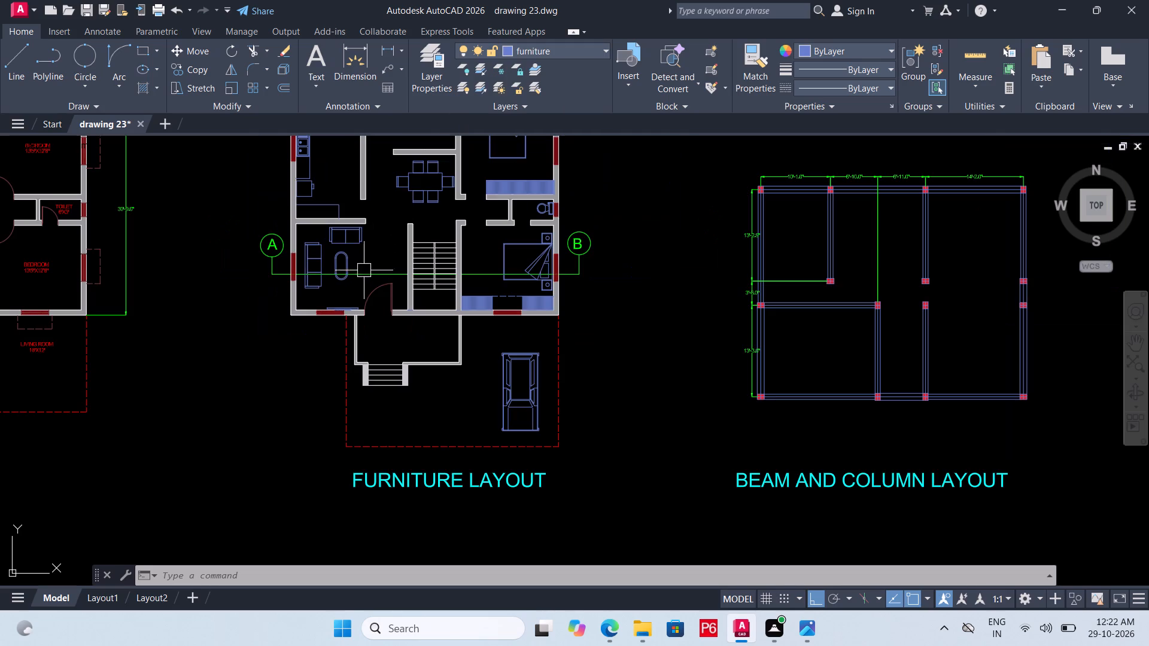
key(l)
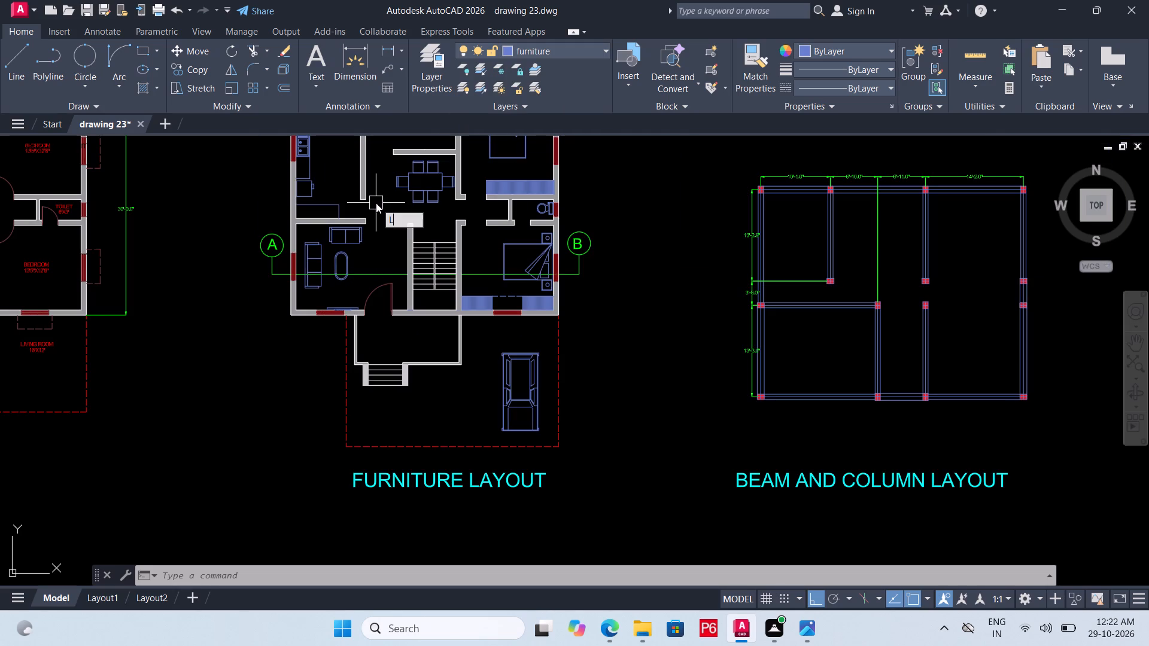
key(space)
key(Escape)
Cast a ray straight down from the lower end corner of the kitchen–living room partition wall in the furniture layout.
key(r)
text(AY)
key(space)
scroll(377, 224, up, 3)
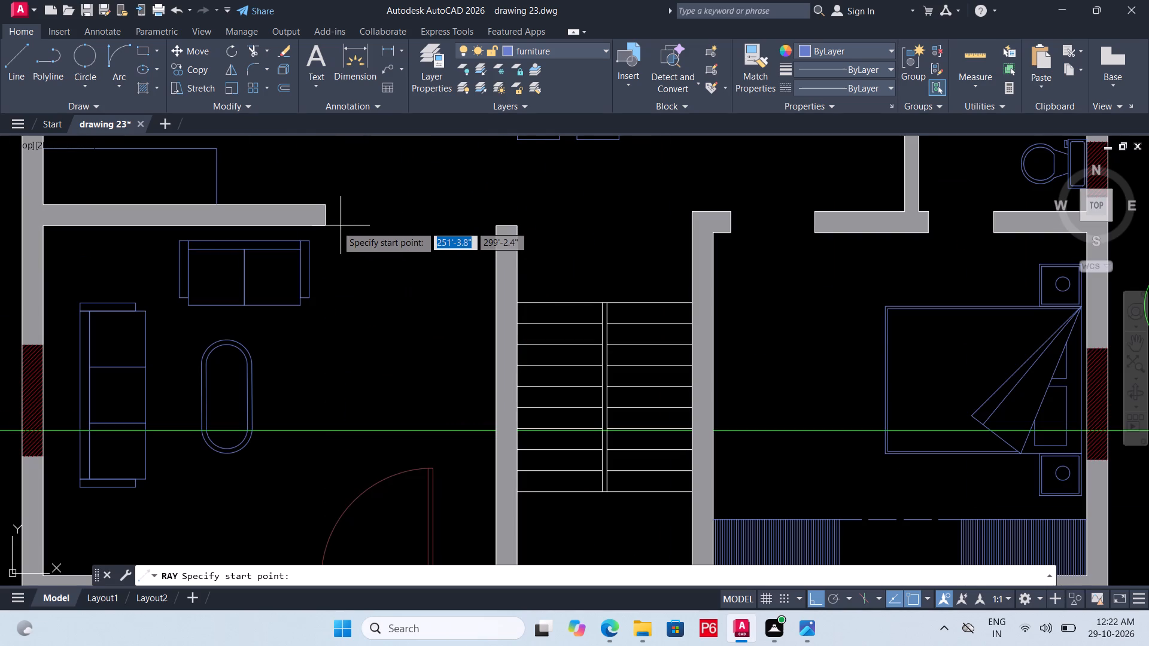
click(327, 229)
click(321, 318)
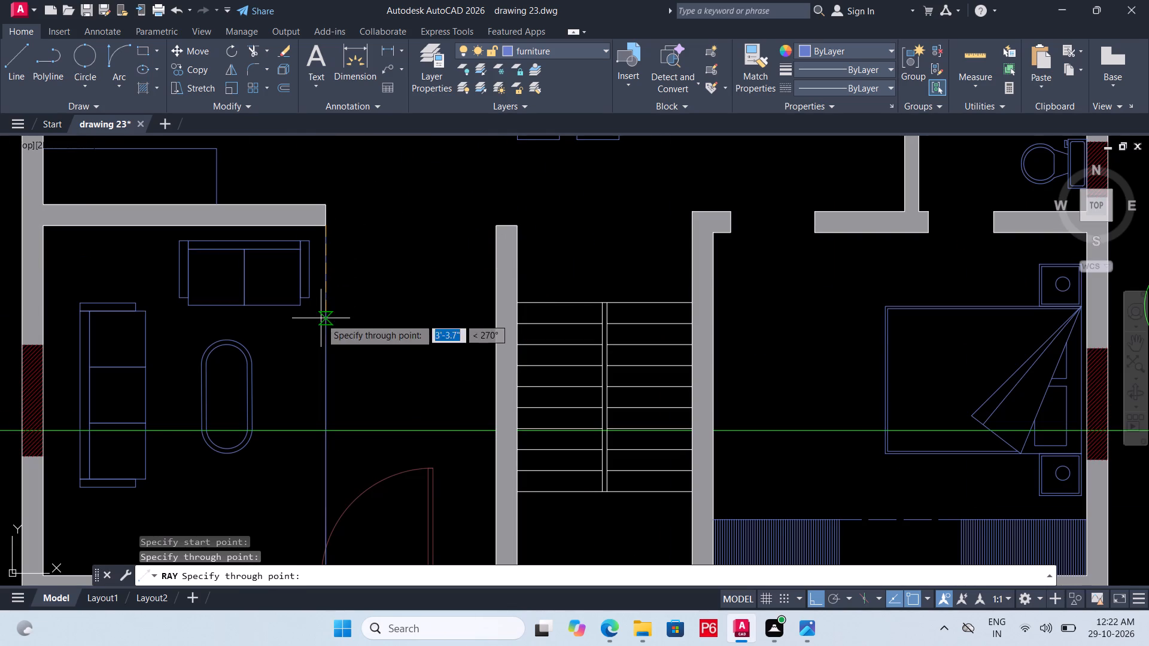
scroll(360, 382, down, 2)
key(space)
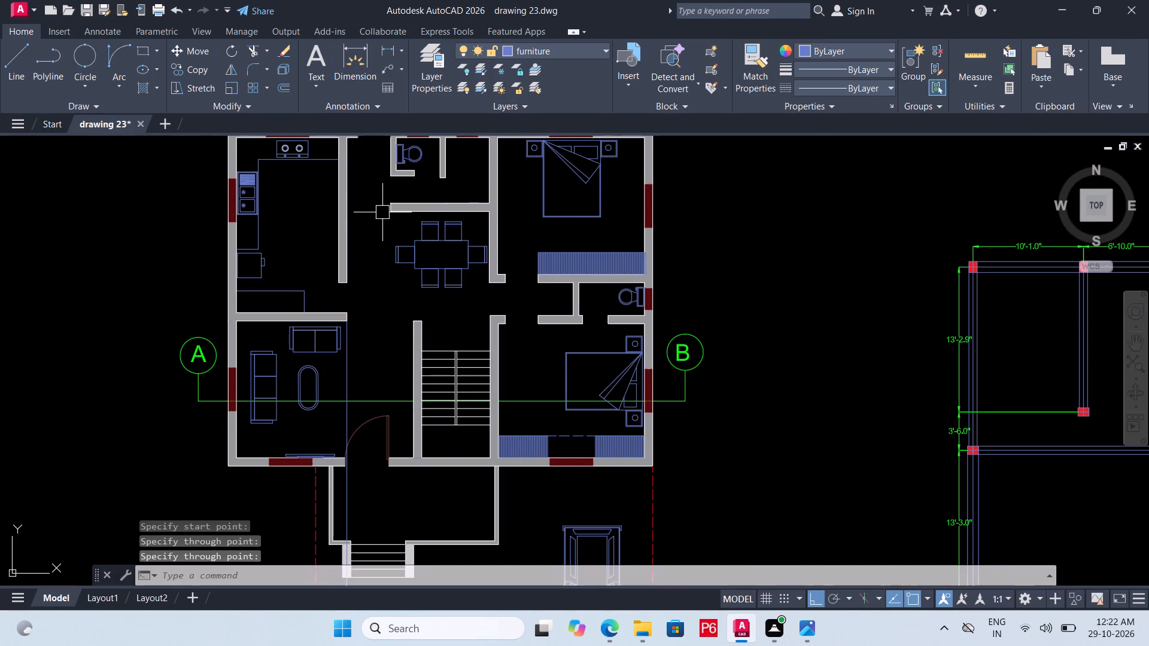
Cast a ray straight down from the lower free-end corner of the wall above the dining table.
key(space)
scroll(391, 209, up, 3)
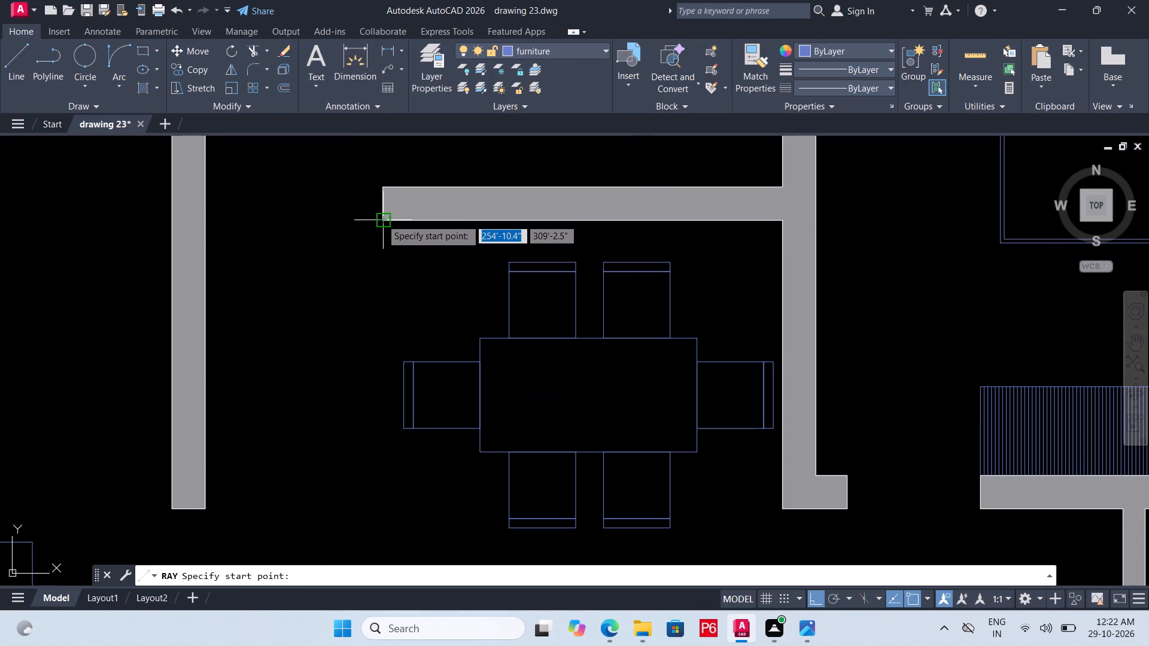
click(381, 219)
click(380, 346)
scroll(363, 398, down, 2)
key(space)
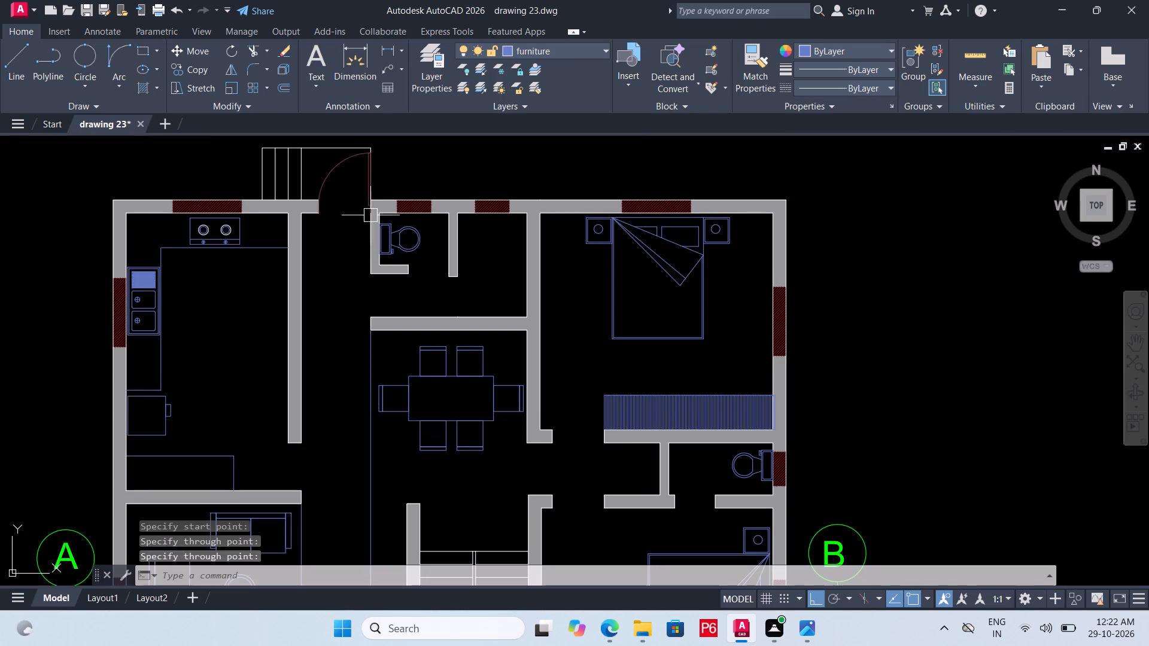
Cast a ray straight down from the inner jamb corner of the rear door opening, on its kitchen side, in the furniture layout.
key(space)
scroll(332, 206, up, 2)
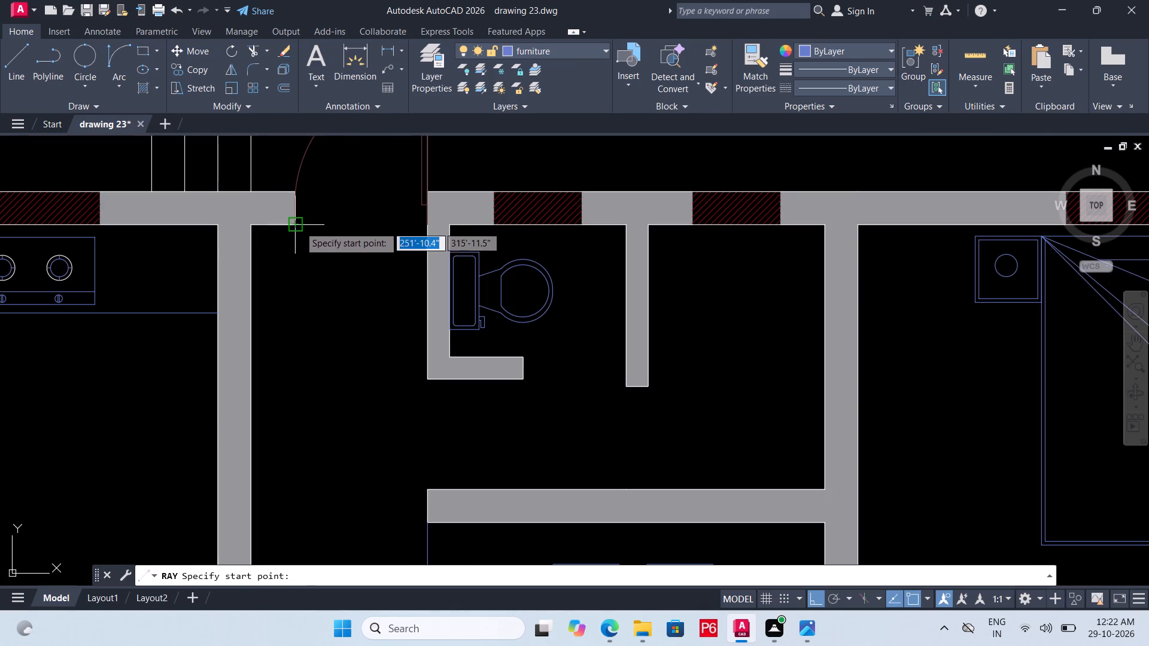
drag(299, 226, 299, 233)
click(303, 333)
key(space)
Offset the section's upper floor level line 7' upward as the door head line and save the drawing.
scroll(379, 207, down, 3)
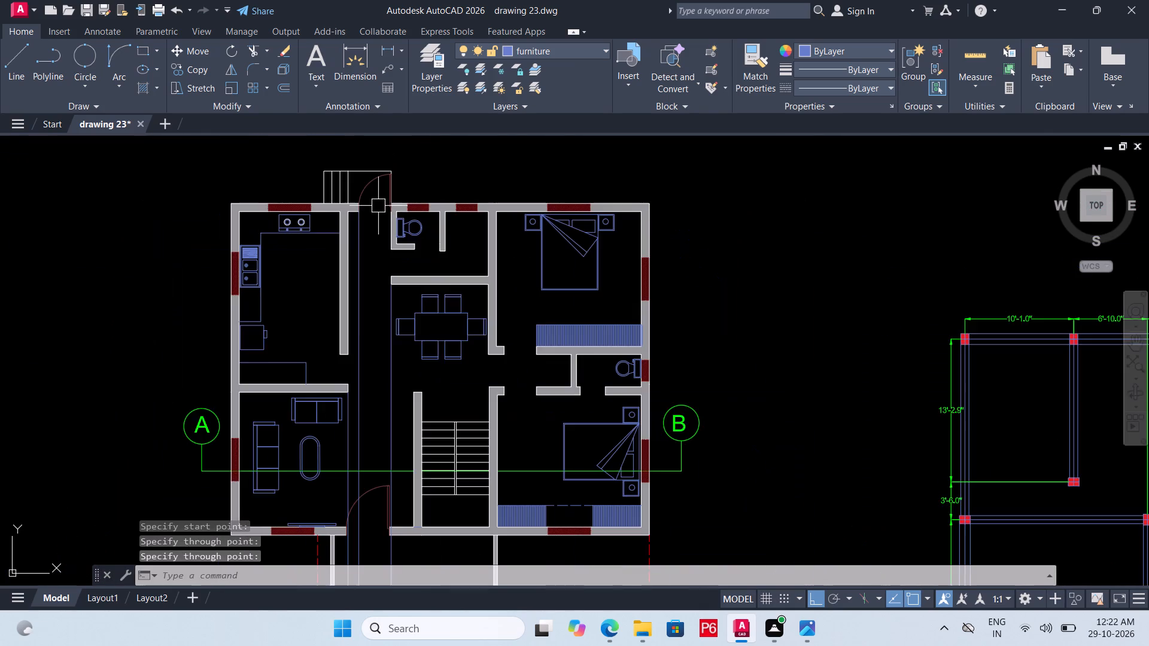
scroll(378, 205, down, 4)
scroll(372, 394, up, 4)
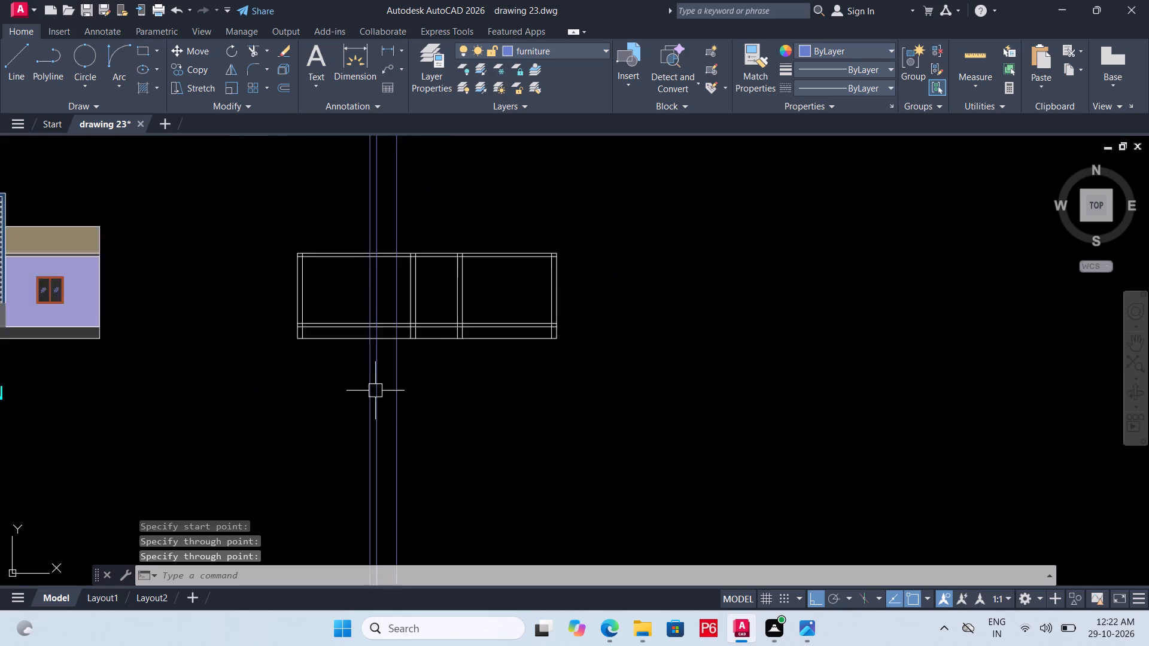
scroll(389, 259, up, 4)
scroll(376, 409, down, 4)
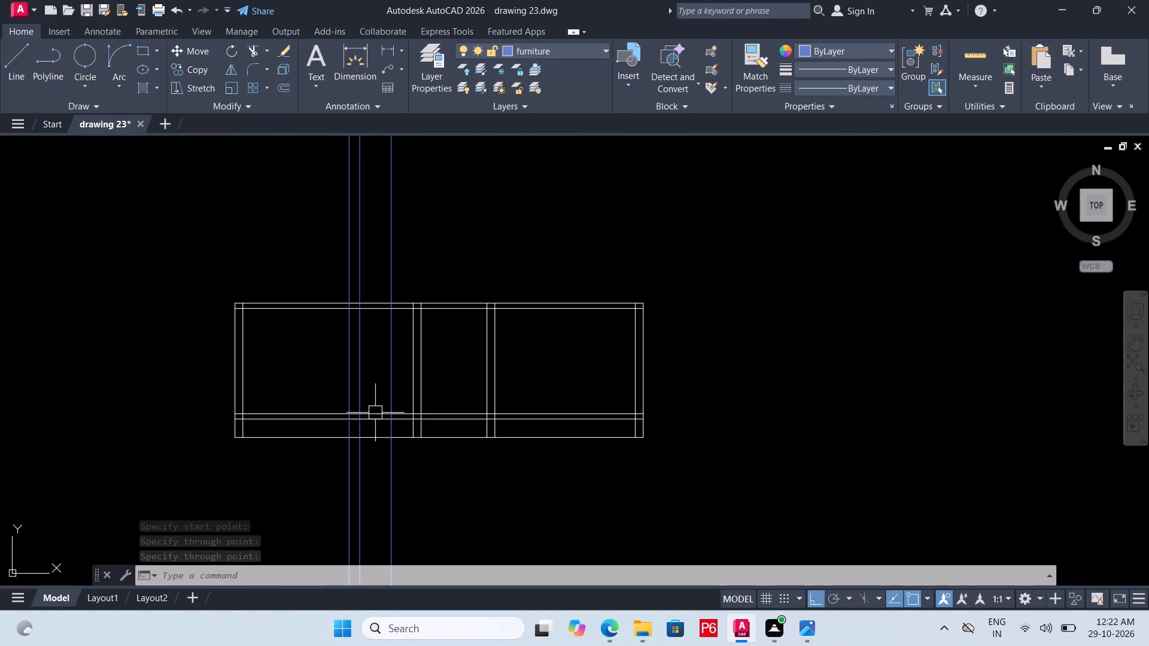
scroll(377, 413, up, 1)
key(Escape)
click(379, 413)
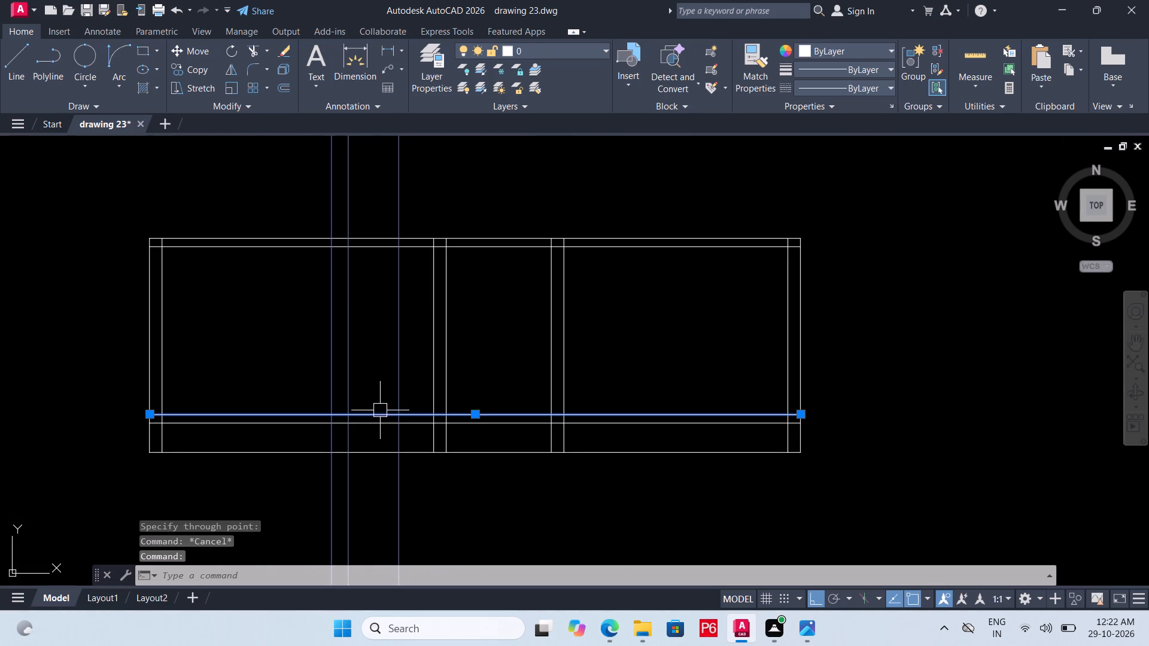
key(o)
key(Return)
text(7')
key(Return)
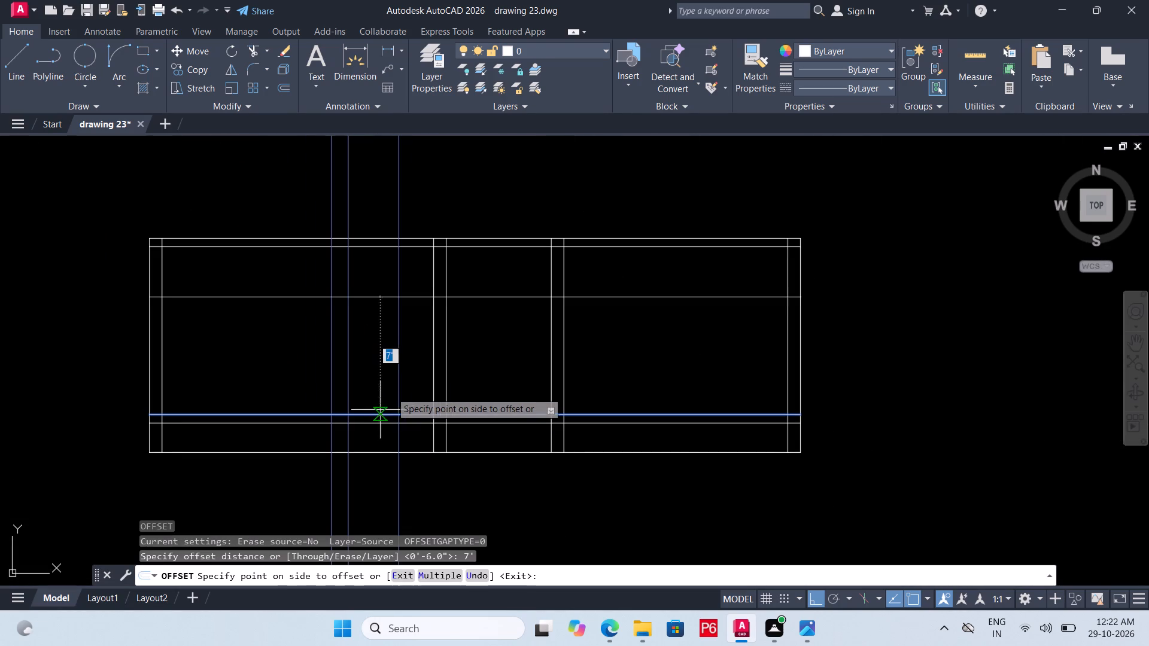
click(390, 377)
key(ctrl+s)
key(ctrl+s)
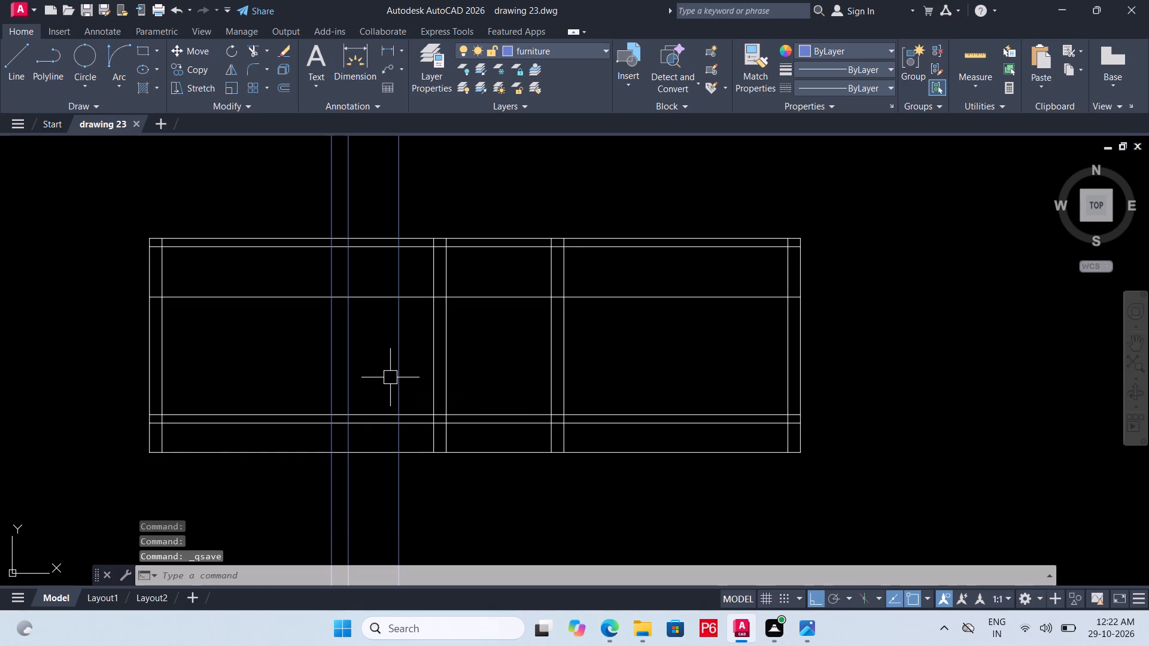
On the door layer, draw a 3' by 7' door rectangle between the door's two rays, from the head line to the floor line, and save.
click(511, 50)
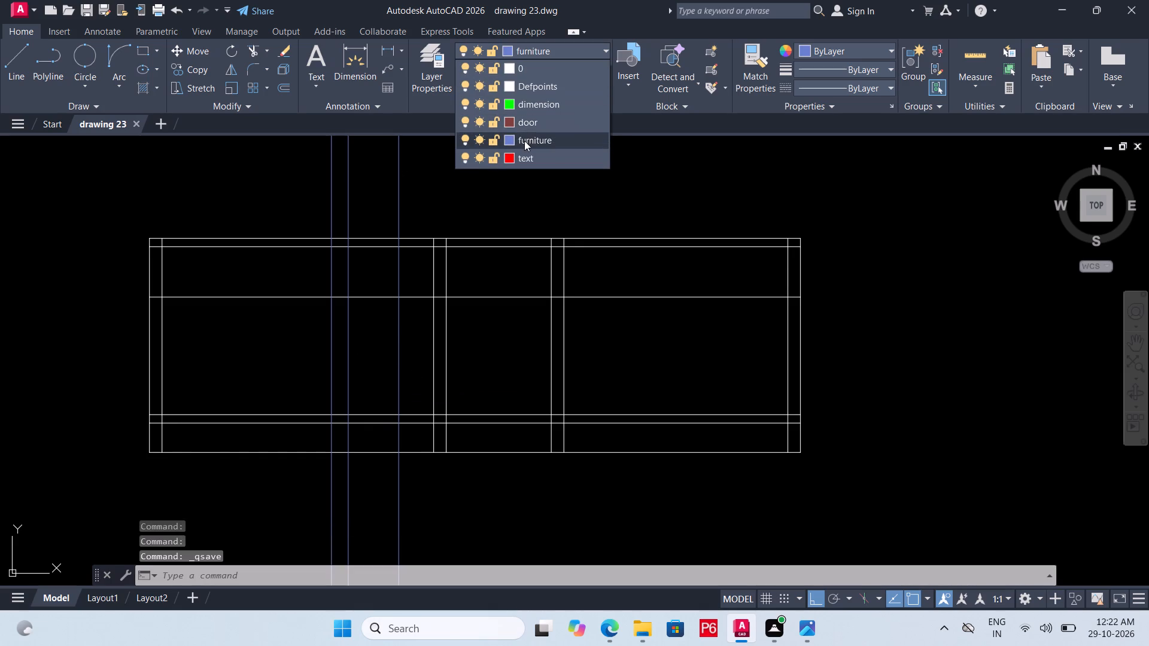
click(537, 123)
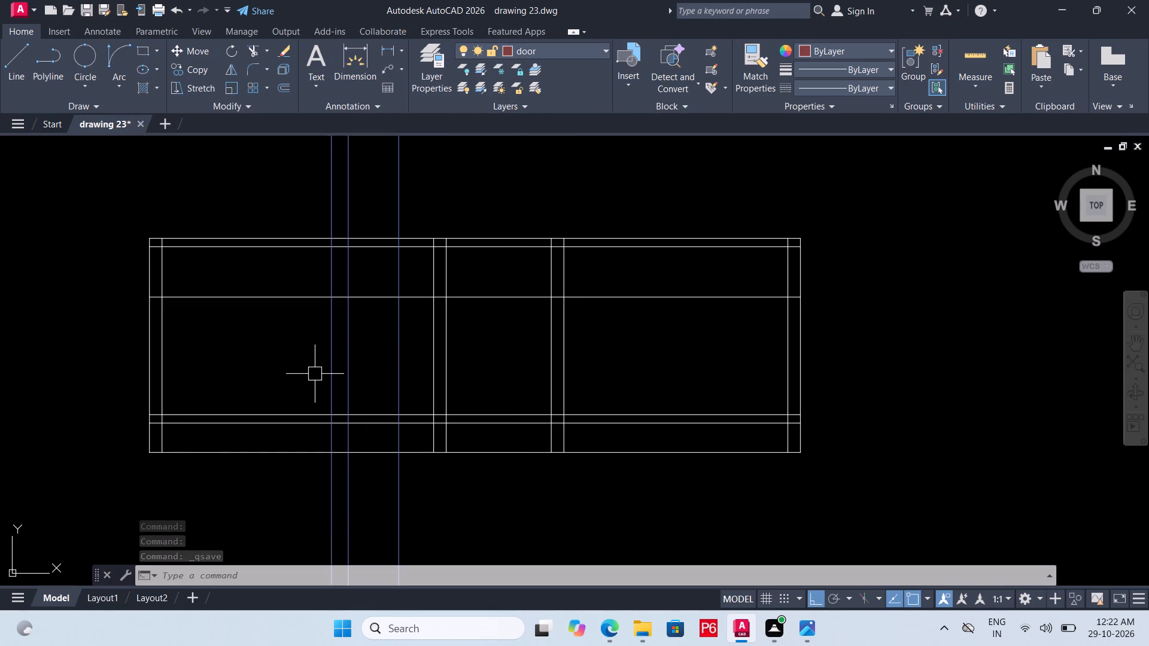
text(REC)
key(space)
click(350, 301)
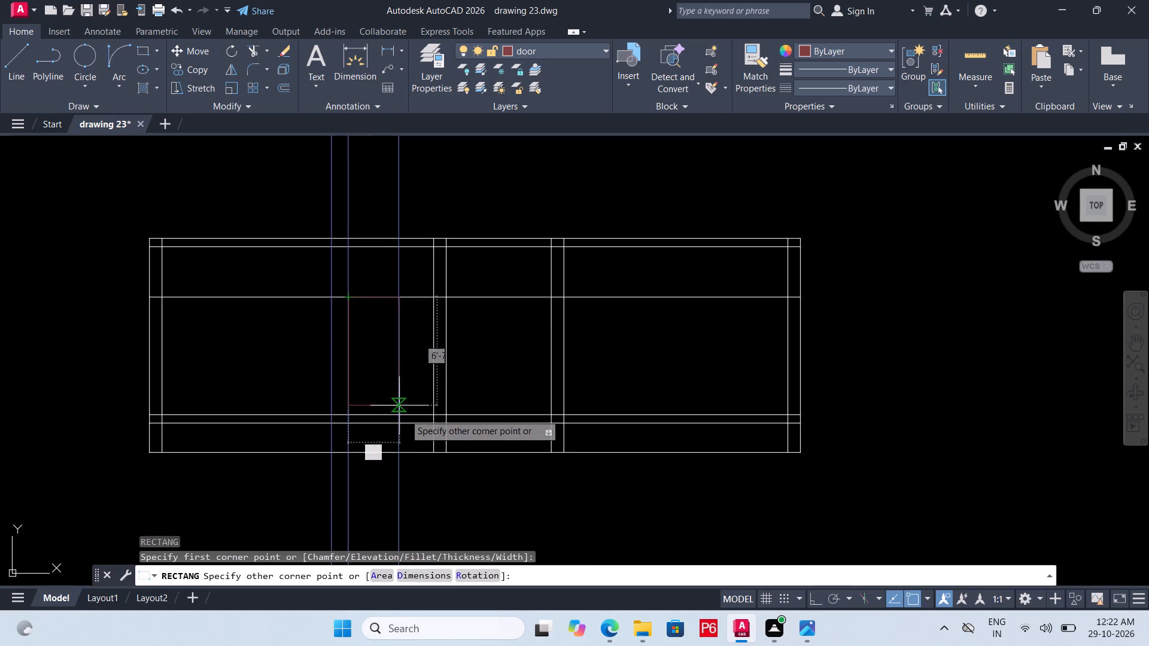
scroll(400, 417, up, 2)
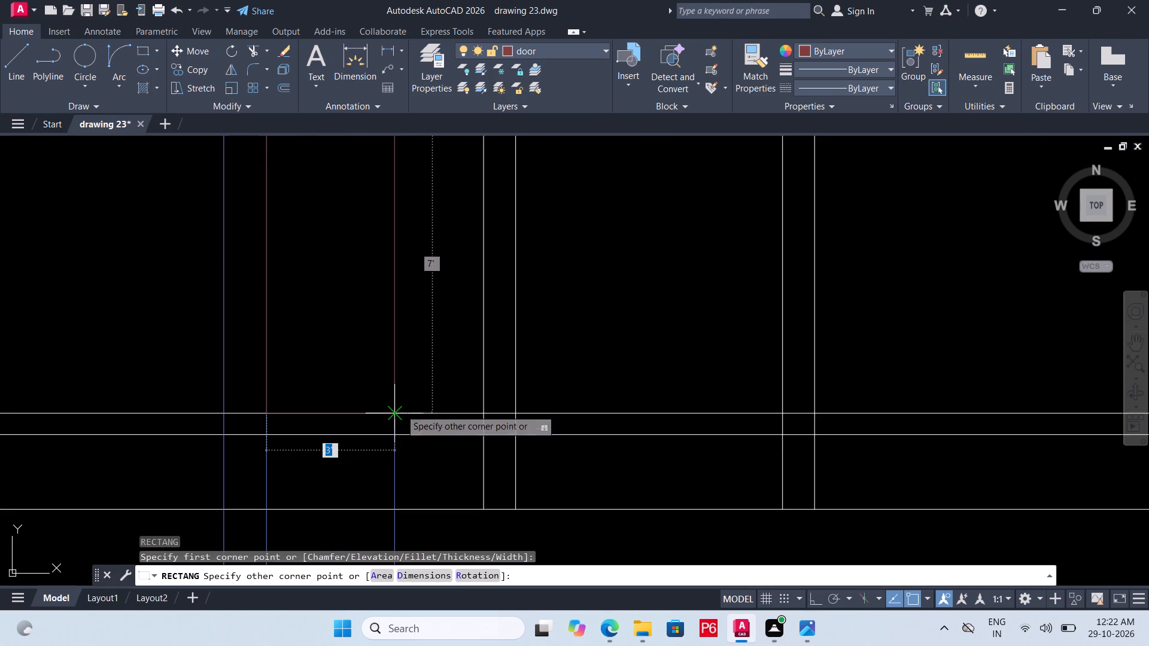
click(400, 409)
scroll(417, 413, down, 2)
key(ctrl+s)
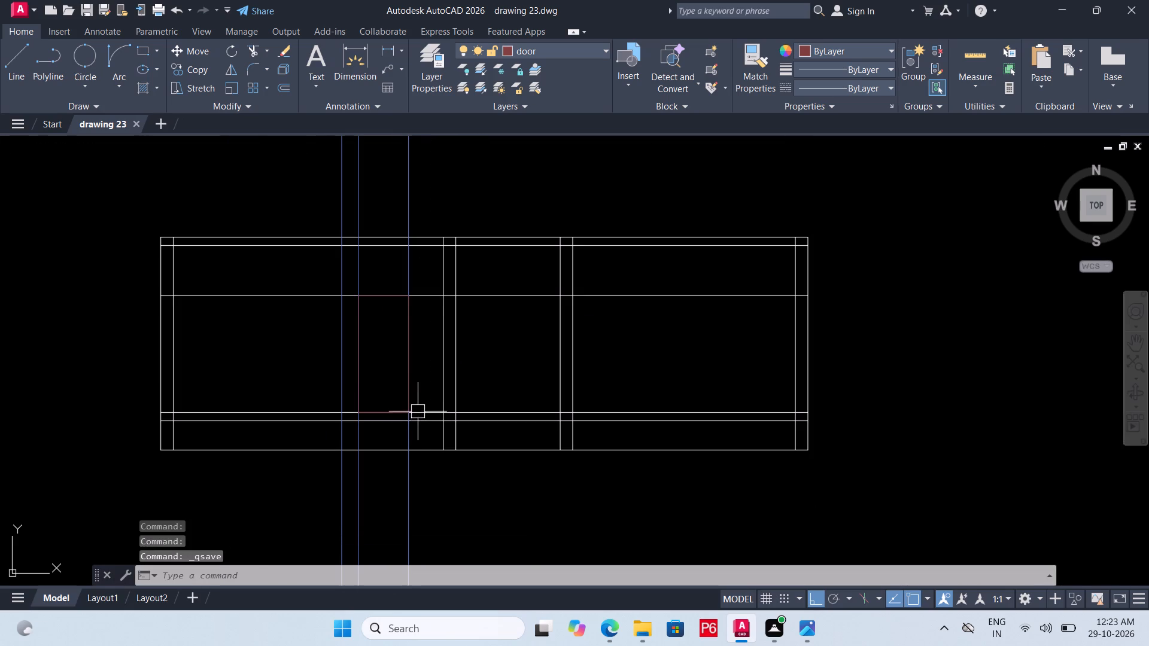
key(ctrl+s)
key(ctrl+s)
key(ctrl+s)
key(ctrl+s)
ctrl+scroll(416, 412, down, 1)
key(ctrl+s)
key(ctrl+s)
key(ctrl+s)
key(ctrl+s)
ctrl+scroll(416, 412, down, 2)
key(ctrl+s)
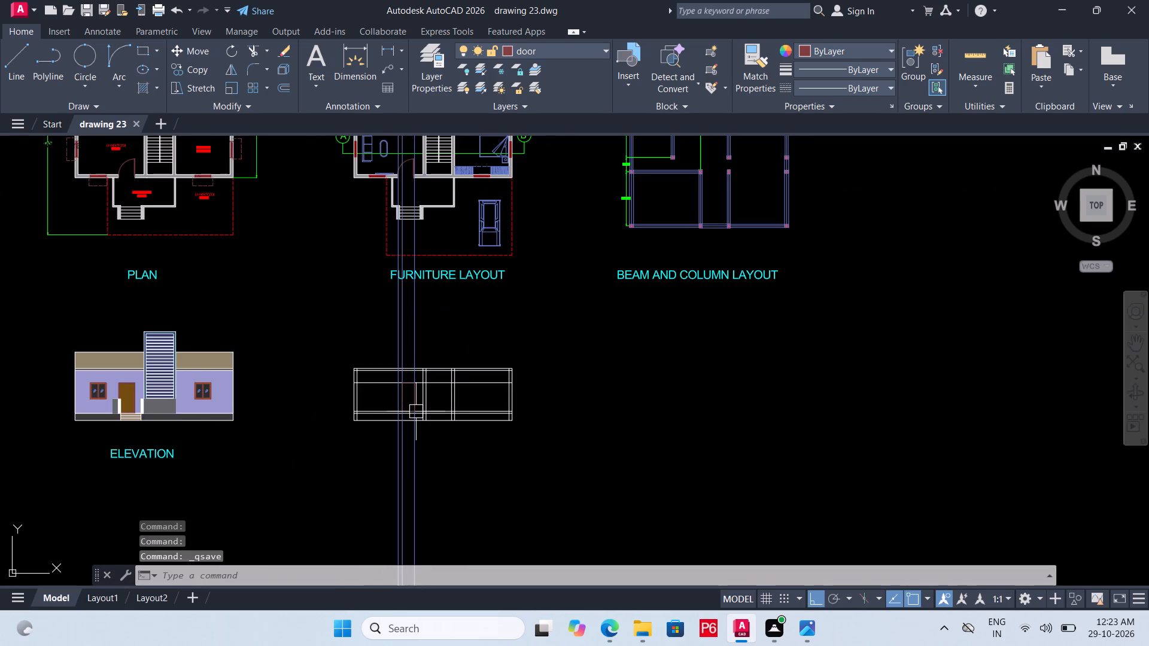
Compare the furniture layout's walls and door openings around section line A–B with the rays reaching the section below.
scroll(416, 412, down, 2)
scroll(404, 330, up, 5)
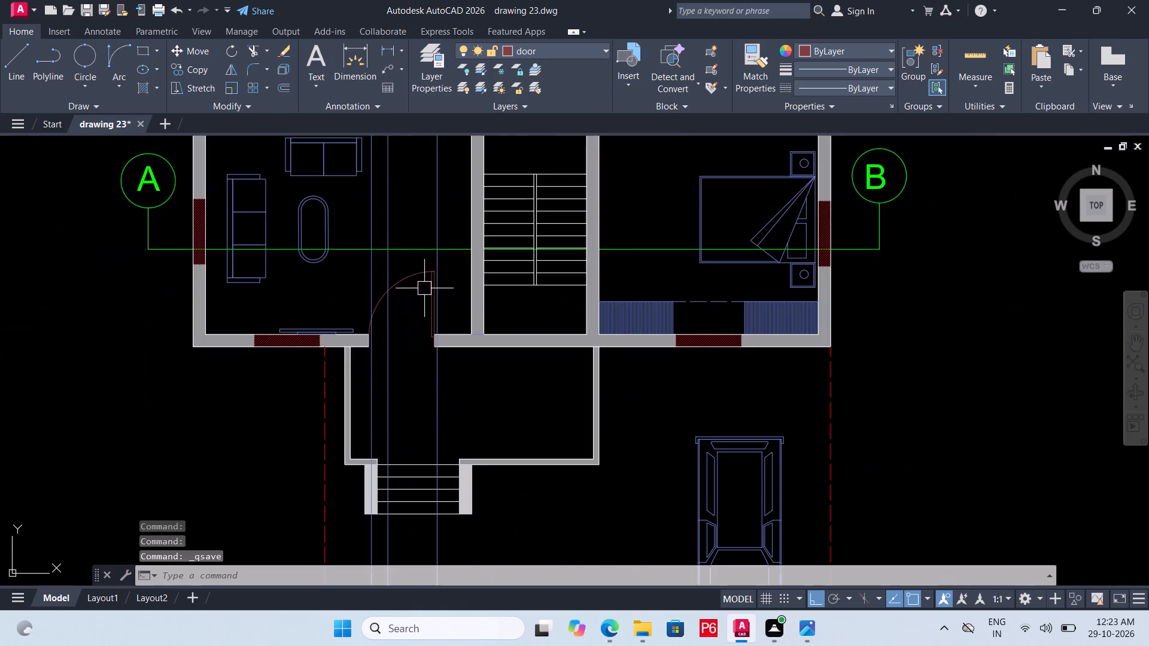
scroll(388, 379, down, 2)
scroll(405, 185, up, 1)
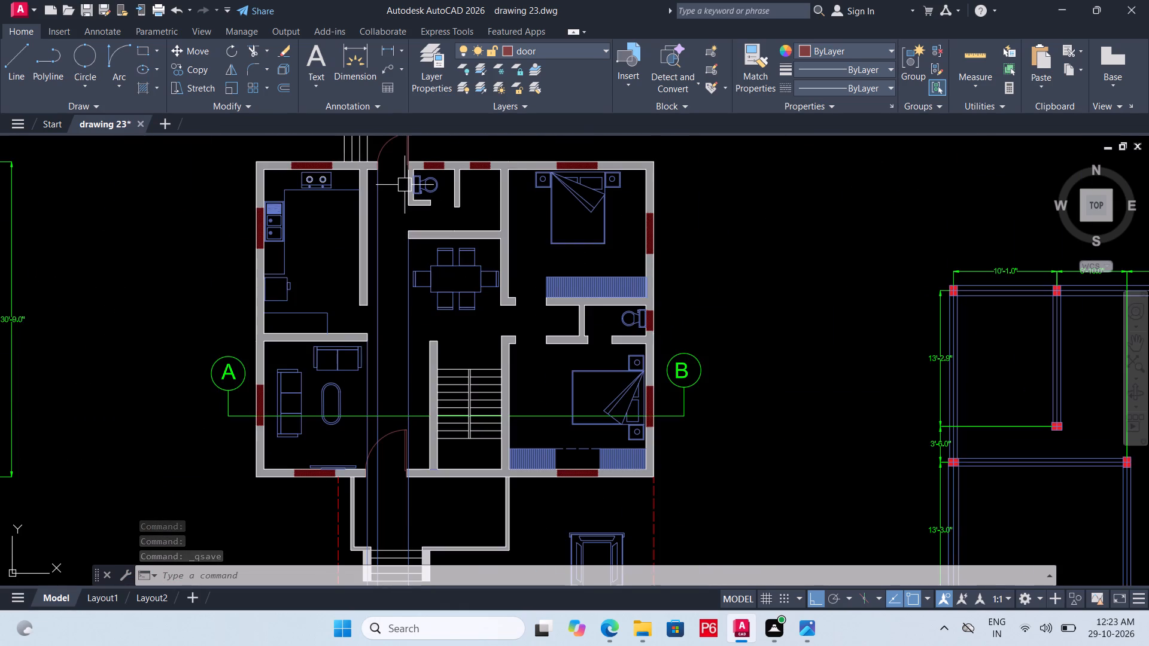
scroll(405, 185, down, 1)
scroll(406, 421, up, 1)
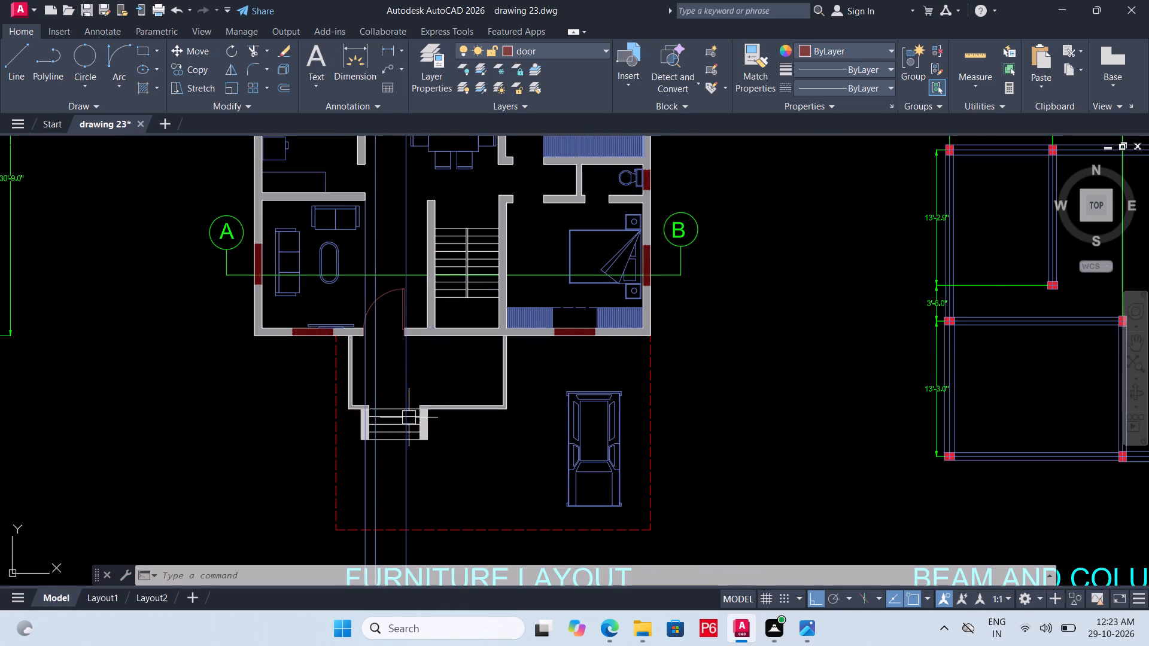
scroll(381, 320, down, 2)
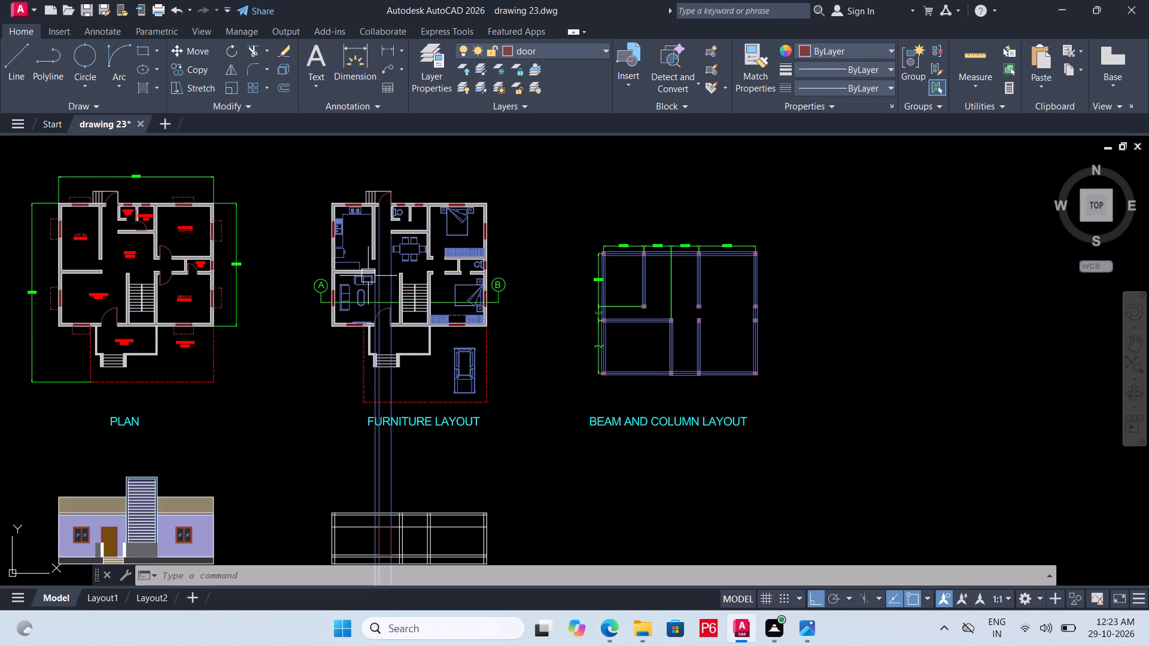
scroll(401, 316, up, 2)
scroll(340, 384, down, 1)
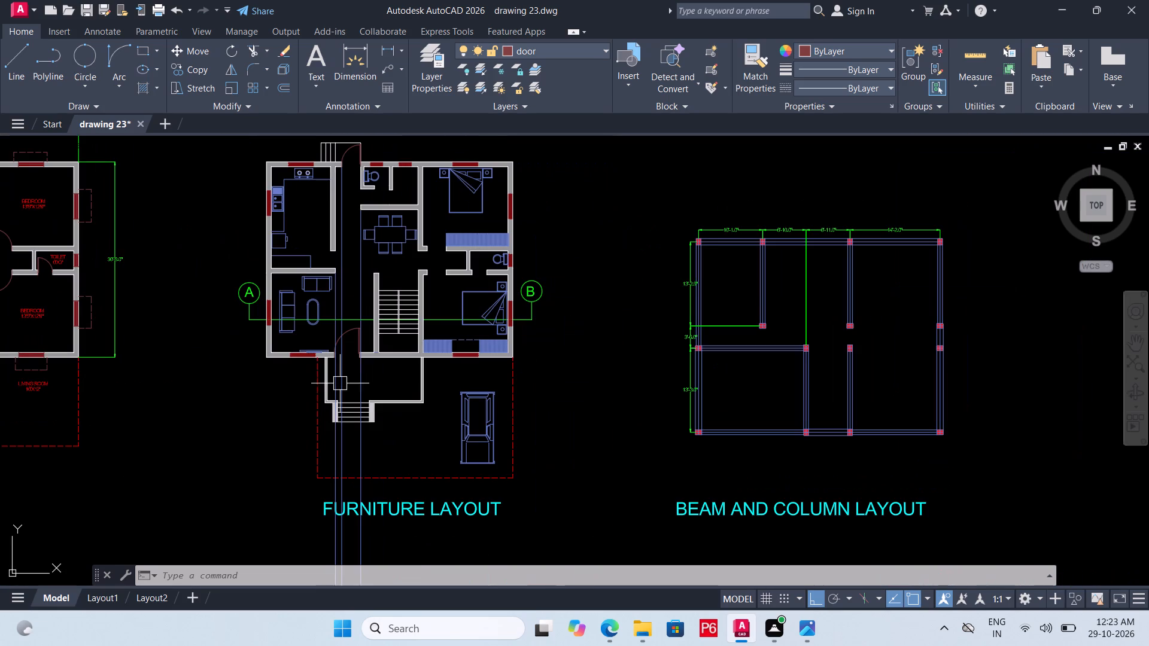
scroll(369, 233, down, 2)
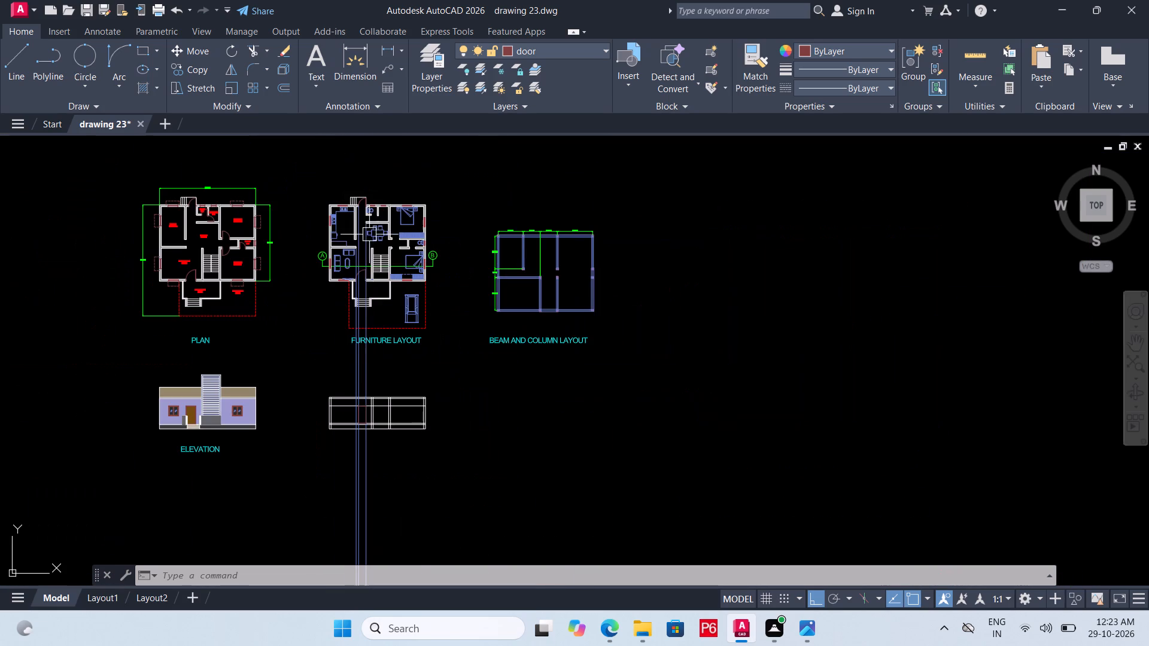
scroll(367, 422, up, 3)
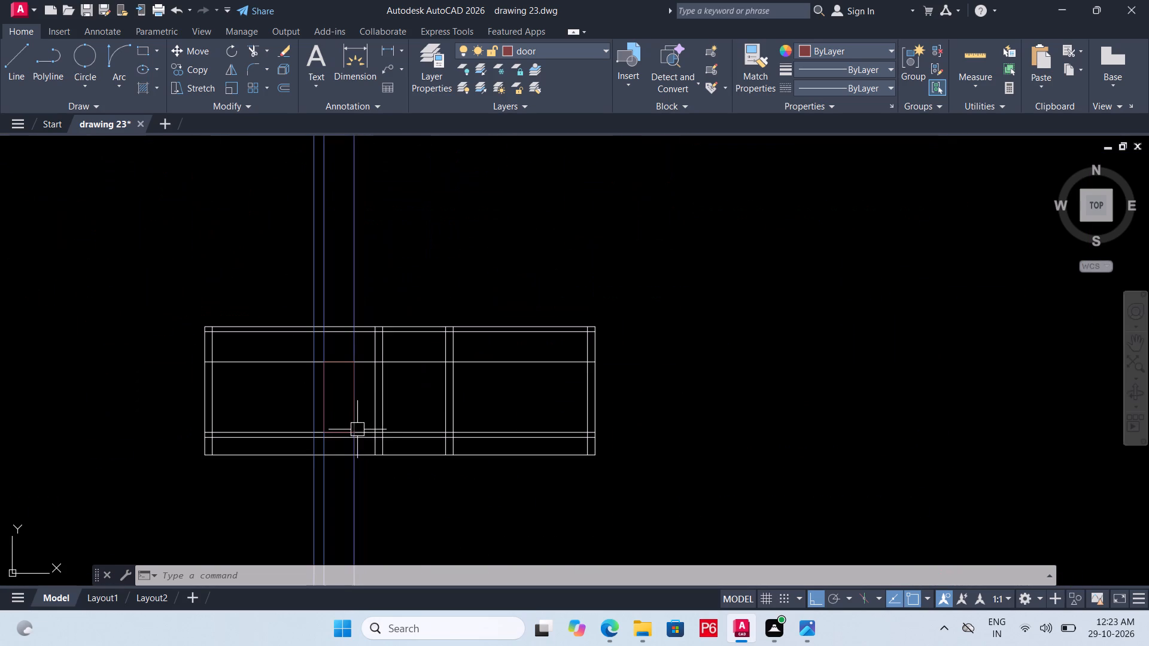
scroll(352, 442, down, 3)
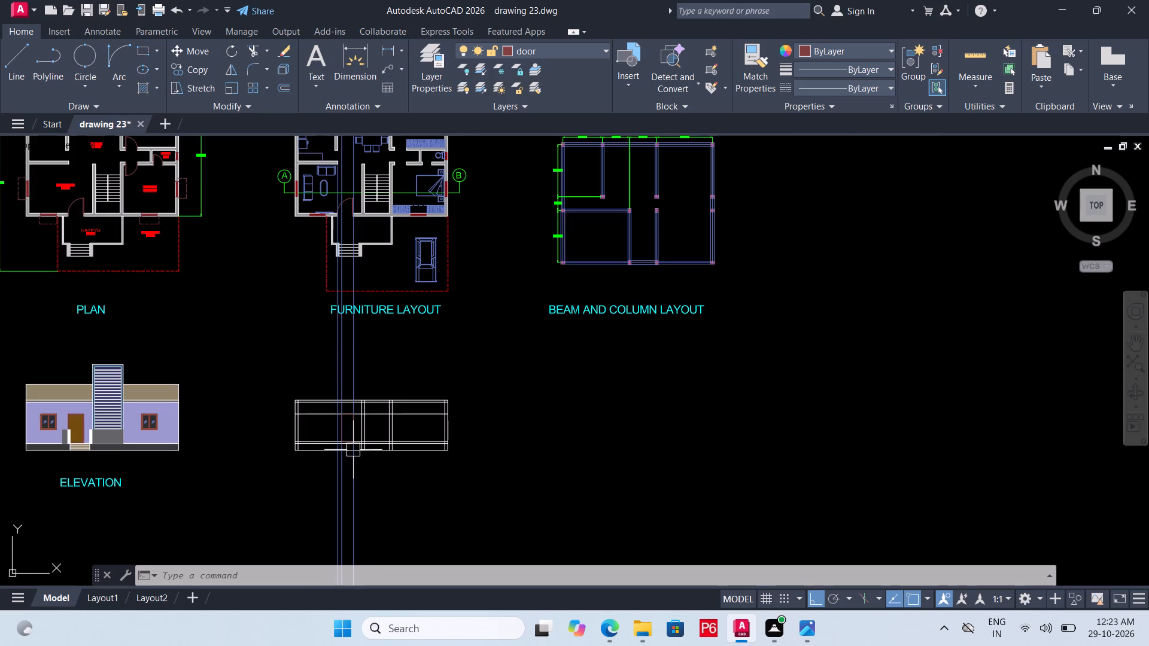
scroll(351, 211, down, 1)
scroll(352, 169, up, 1)
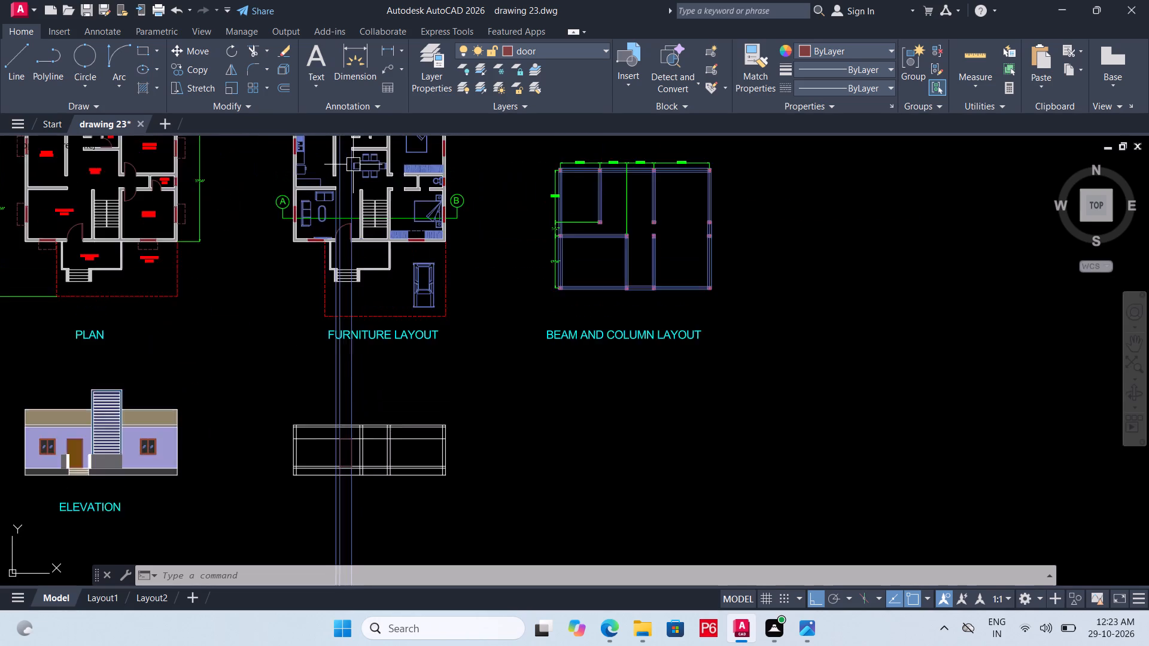
scroll(353, 163, up, 1)
scroll(385, 273, down, 2)
scroll(378, 236, up, 2)
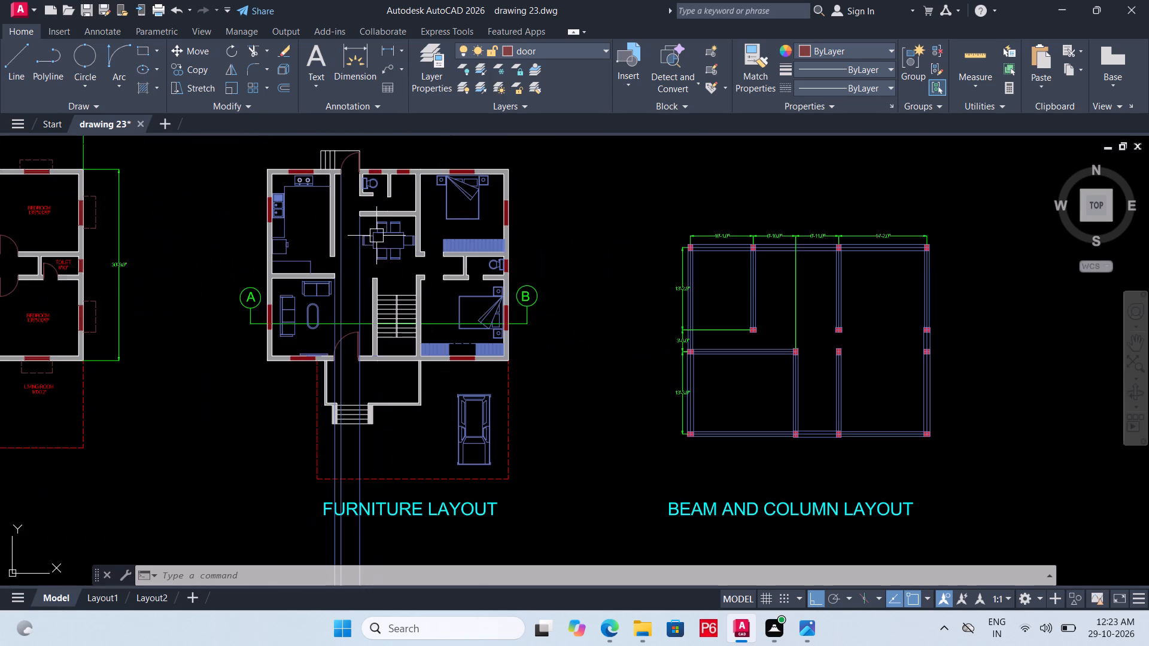
scroll(358, 220, down, 4)
scroll(364, 312, up, 1)
scroll(357, 255, up, 3)
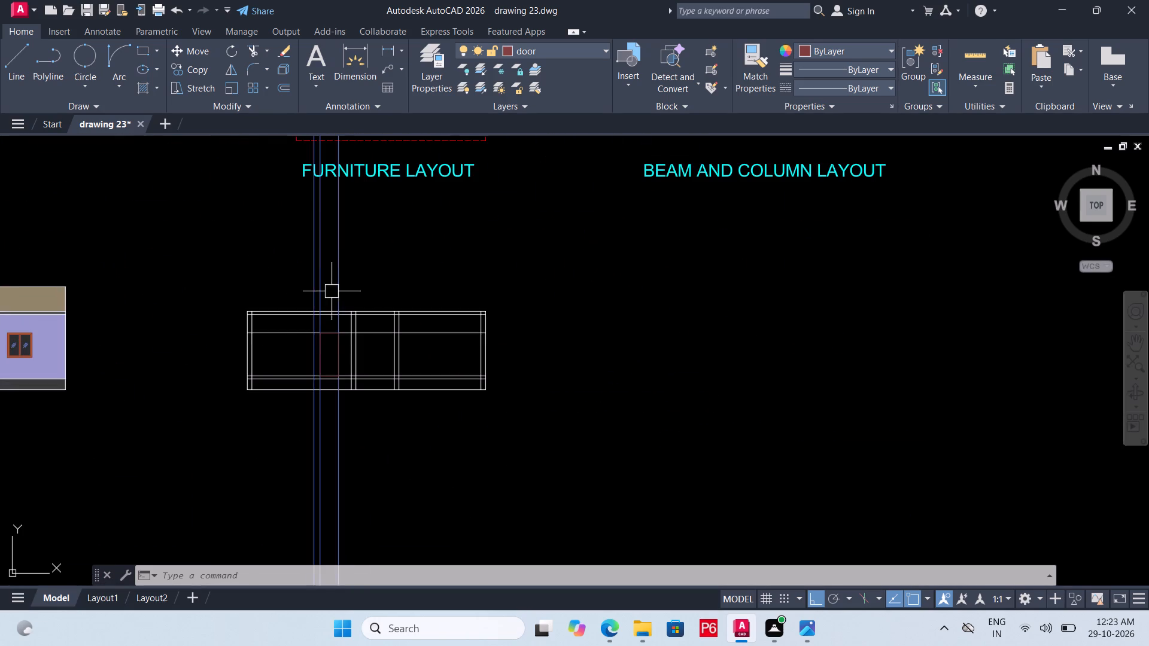
Draw a vertical line in the section along the partition wall's ray, from the slab underside to the floor line.
scroll(333, 344, up, 2)
middle_drag(339, 374, 374, 356)
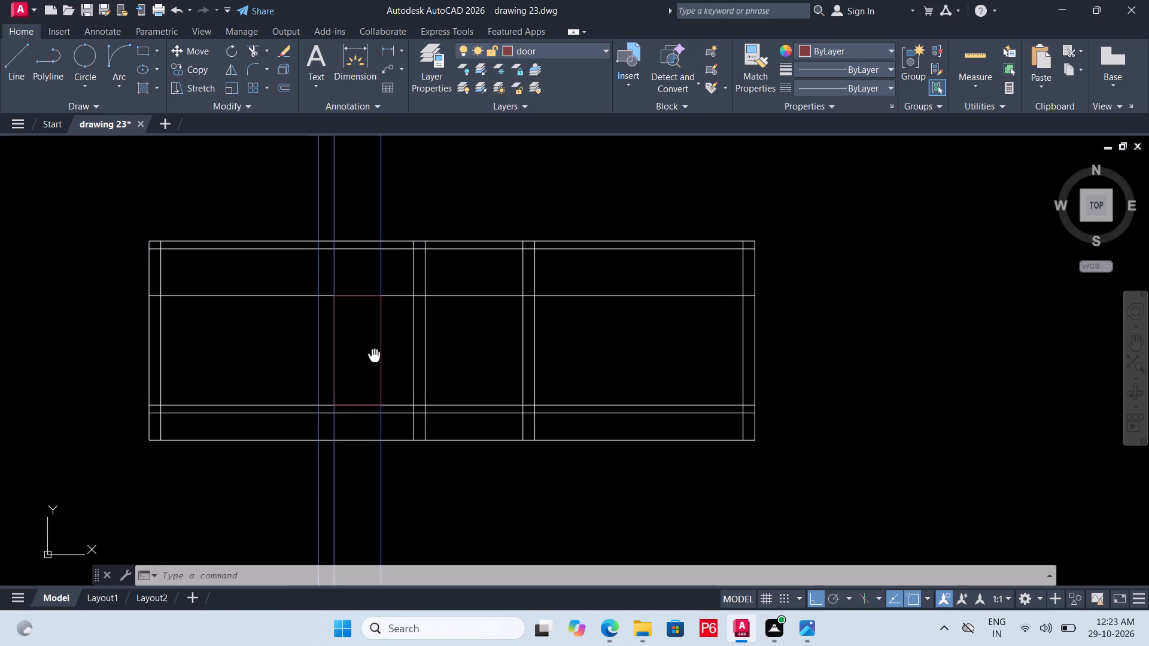
middle_drag(374, 356, 374, 357)
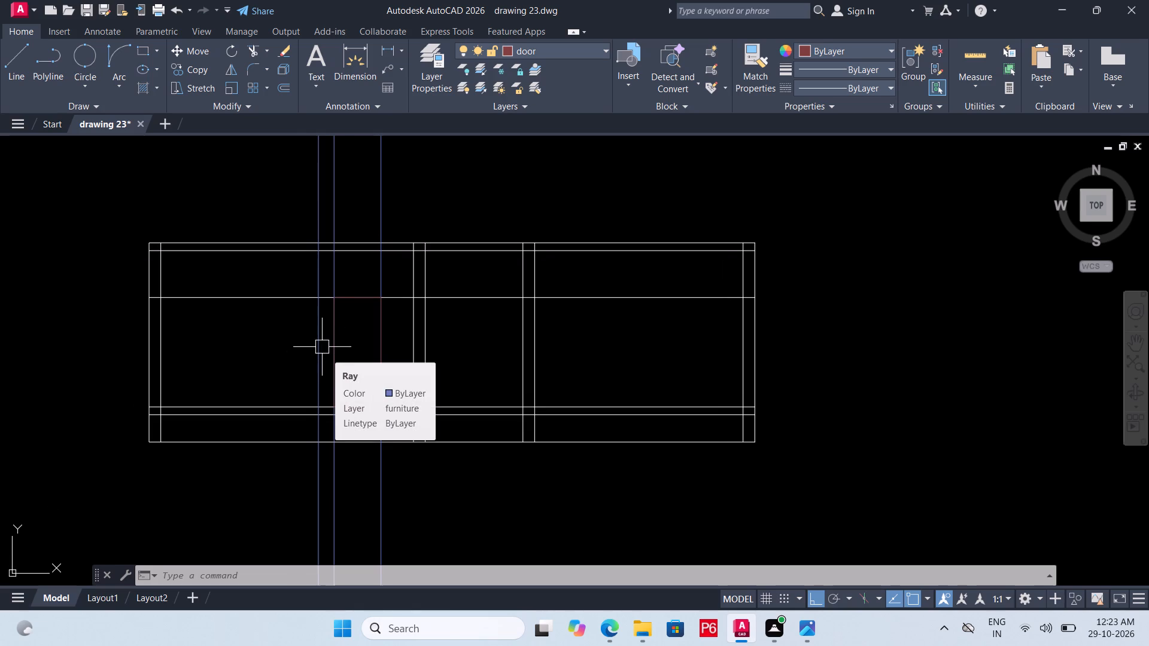
key(l)
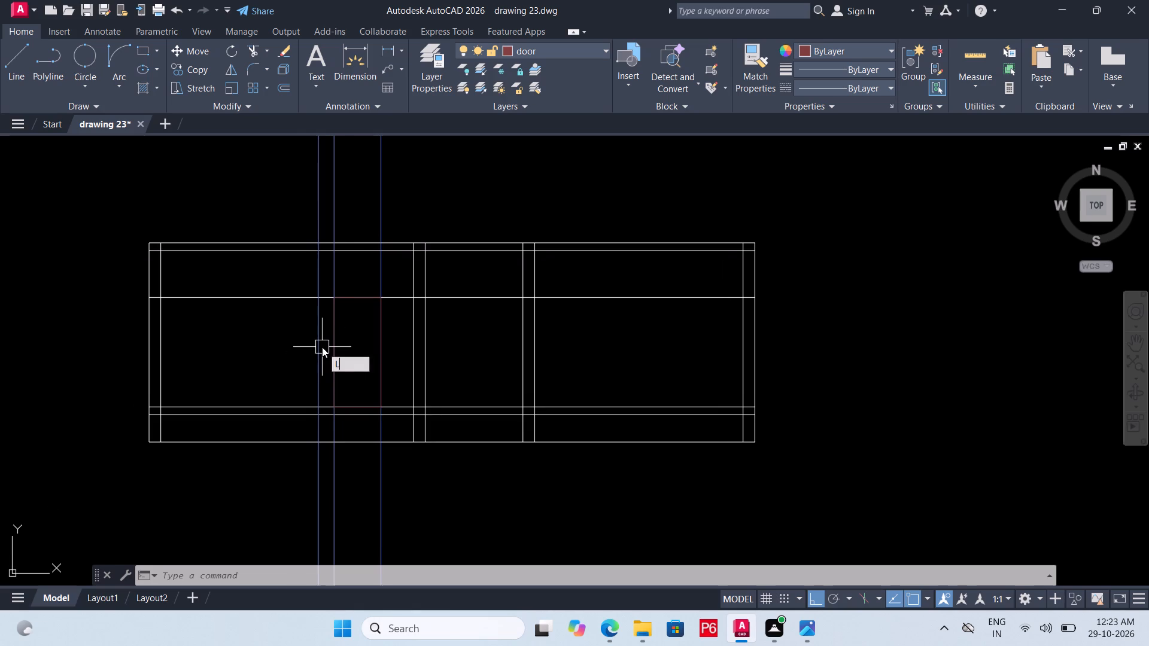
key(space)
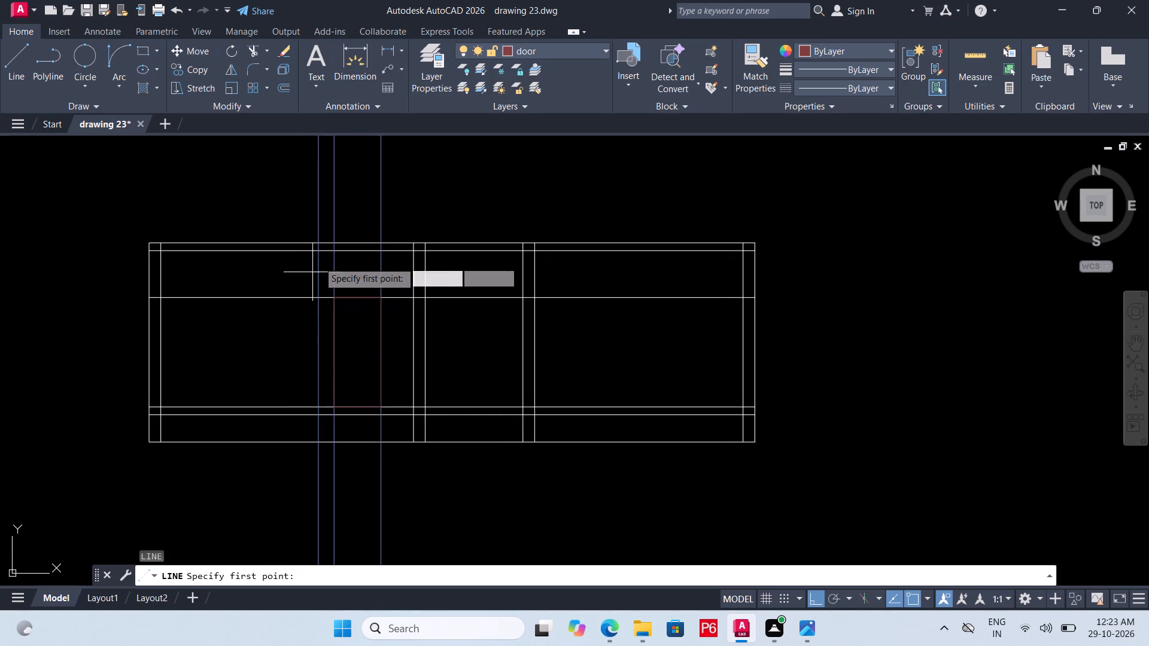
scroll(324, 313, up, 1)
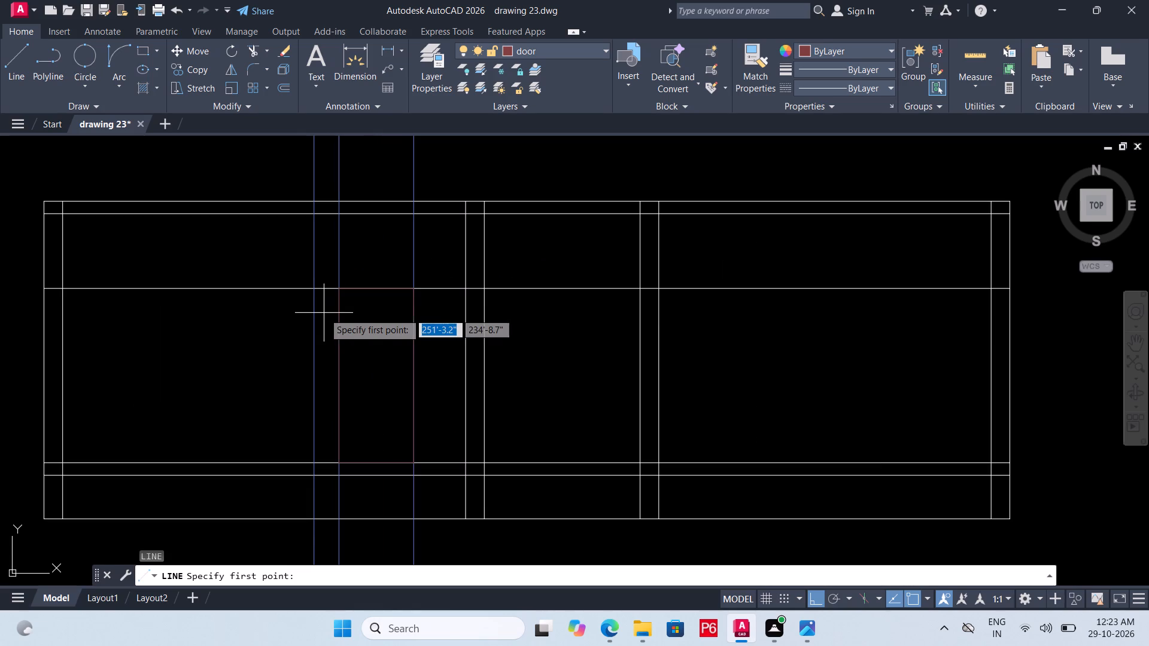
click(315, 215)
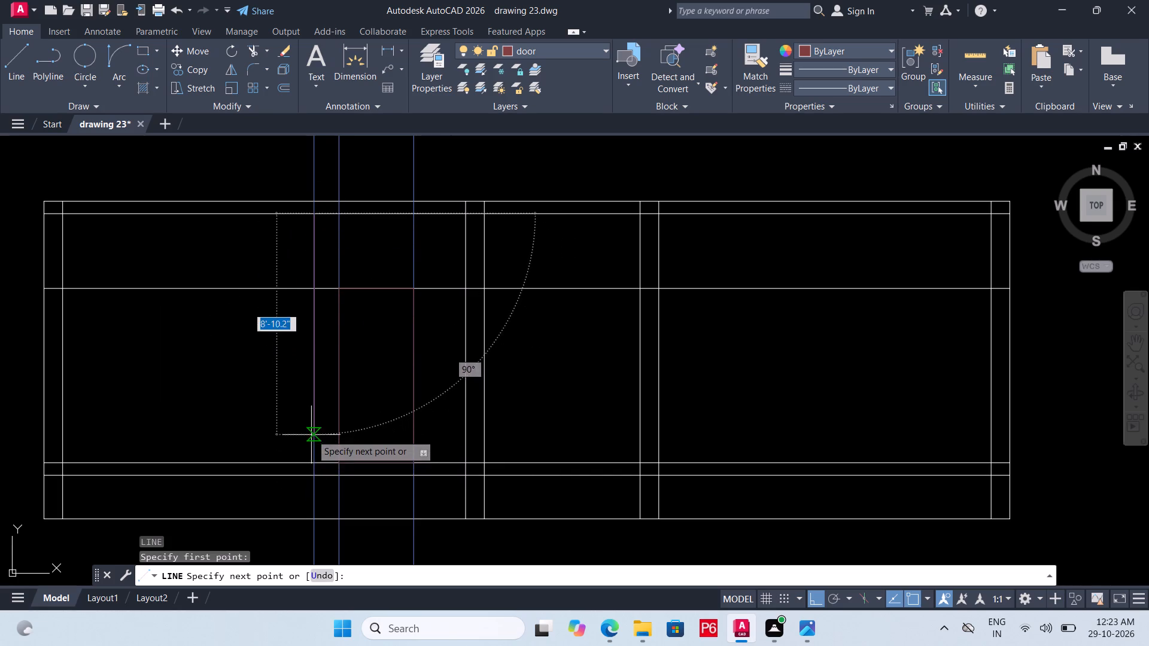
click(312, 461)
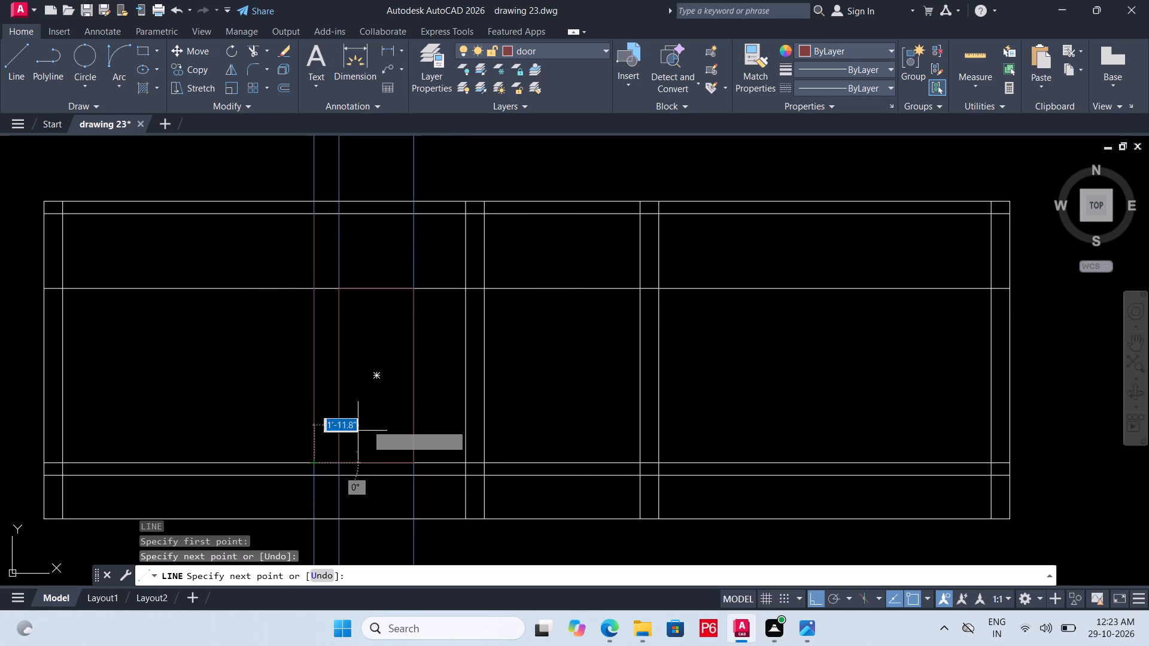
key(space)
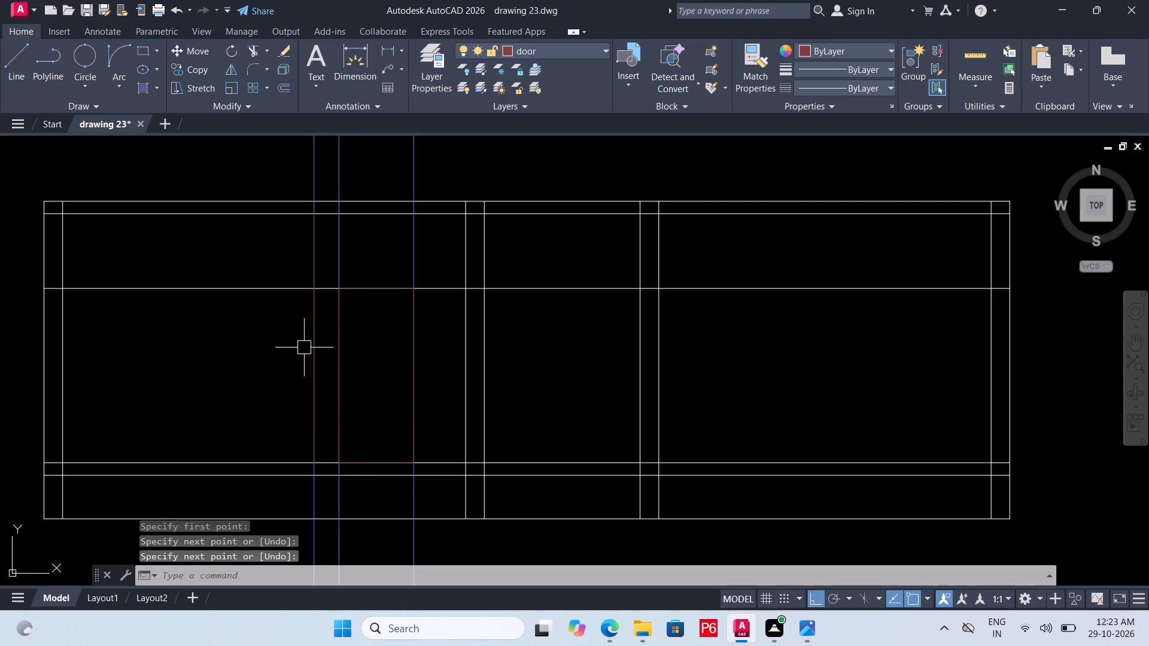
Move the new vertical wall edge line beside the door rectangle to layer 0.
click(314, 346)
click(525, 53)
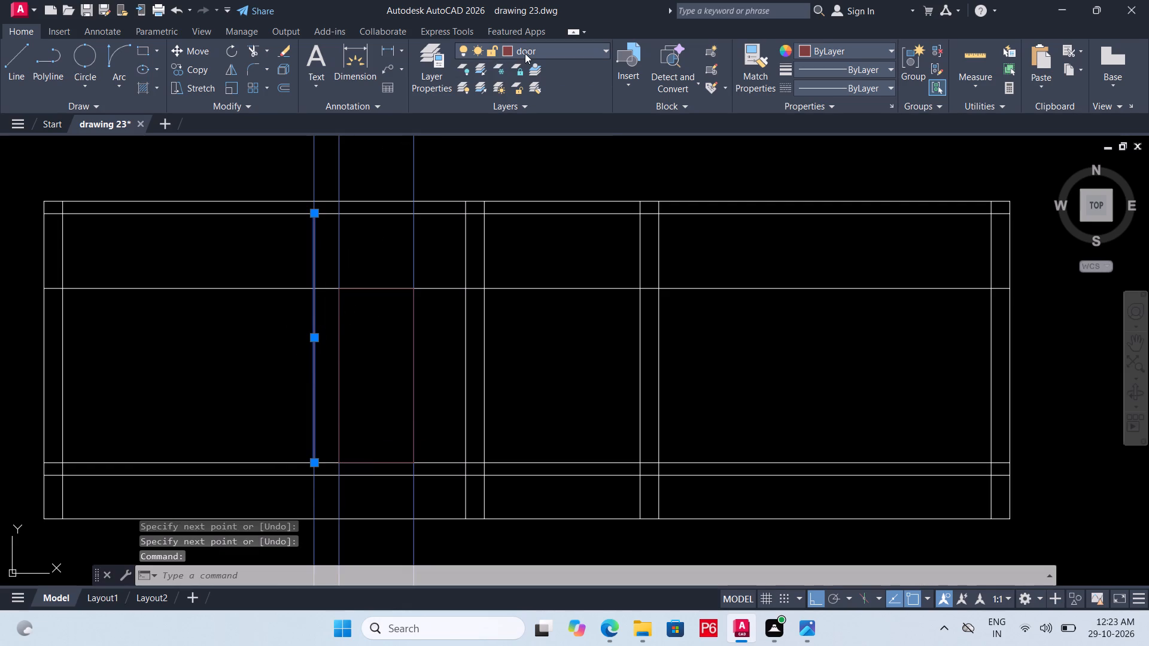
click(524, 71)
key(Escape)
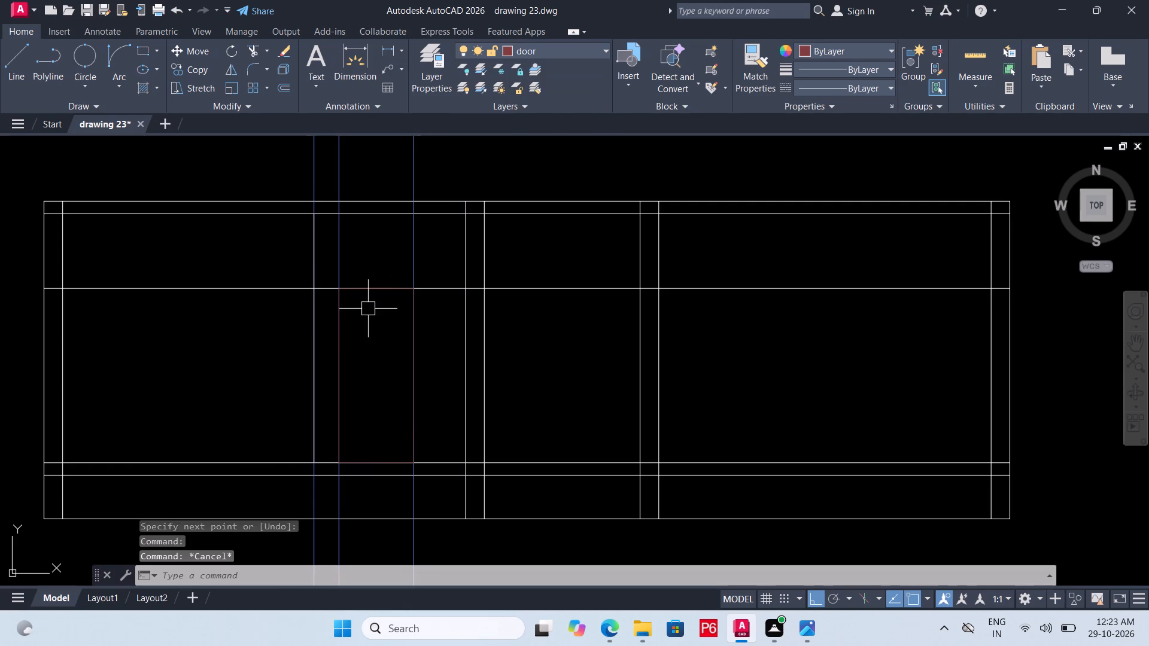
Save the drawing.
key(ctrl+s)
key(ctrl+s)
key(ctrl+s)
key(ctrl+s)
key(ctrl+s)
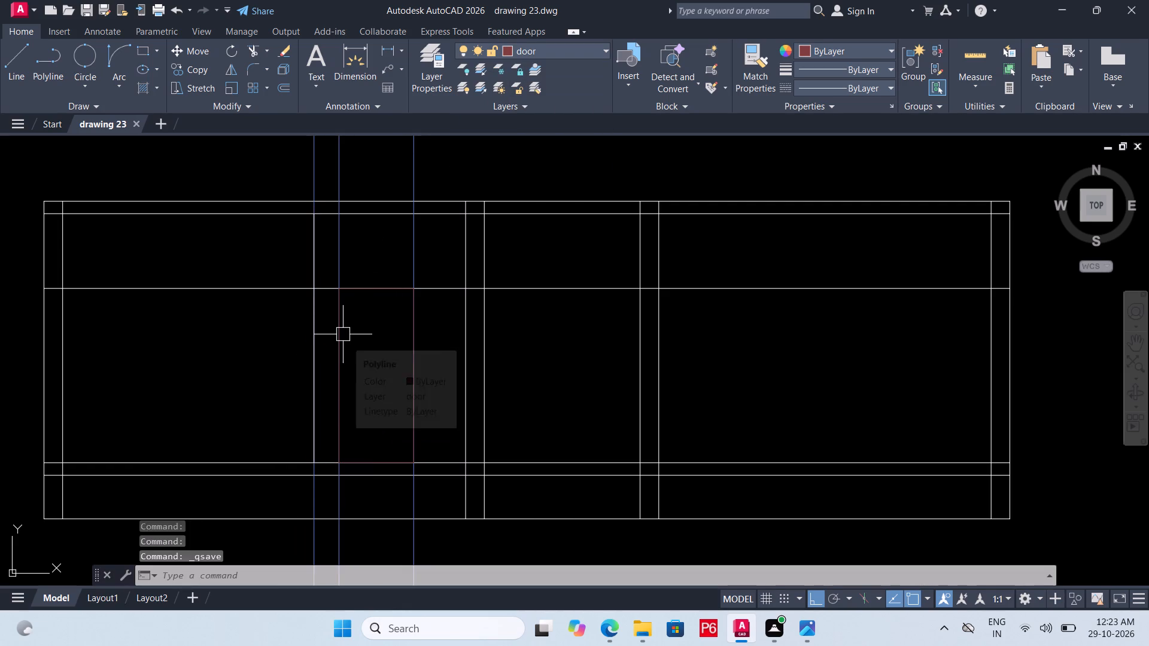
On layer 0, draw a vertical line along the door rectangle's left edge, from the lower floor line to the slab underside, and save.
click(552, 48)
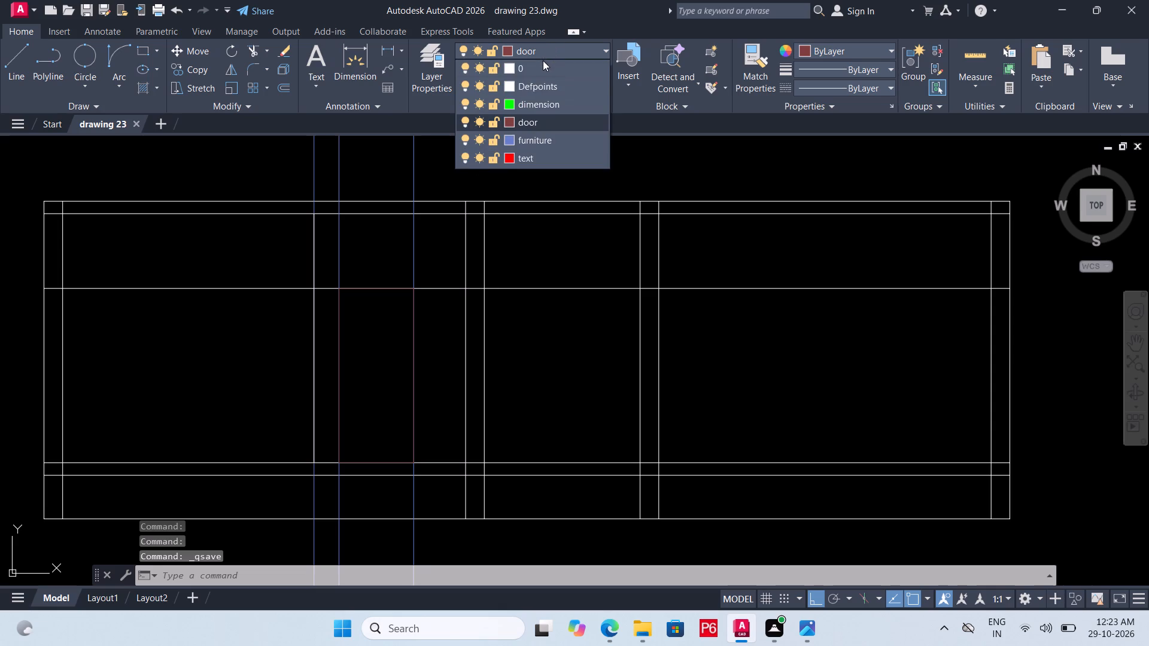
click(542, 65)
text(L)
key(space)
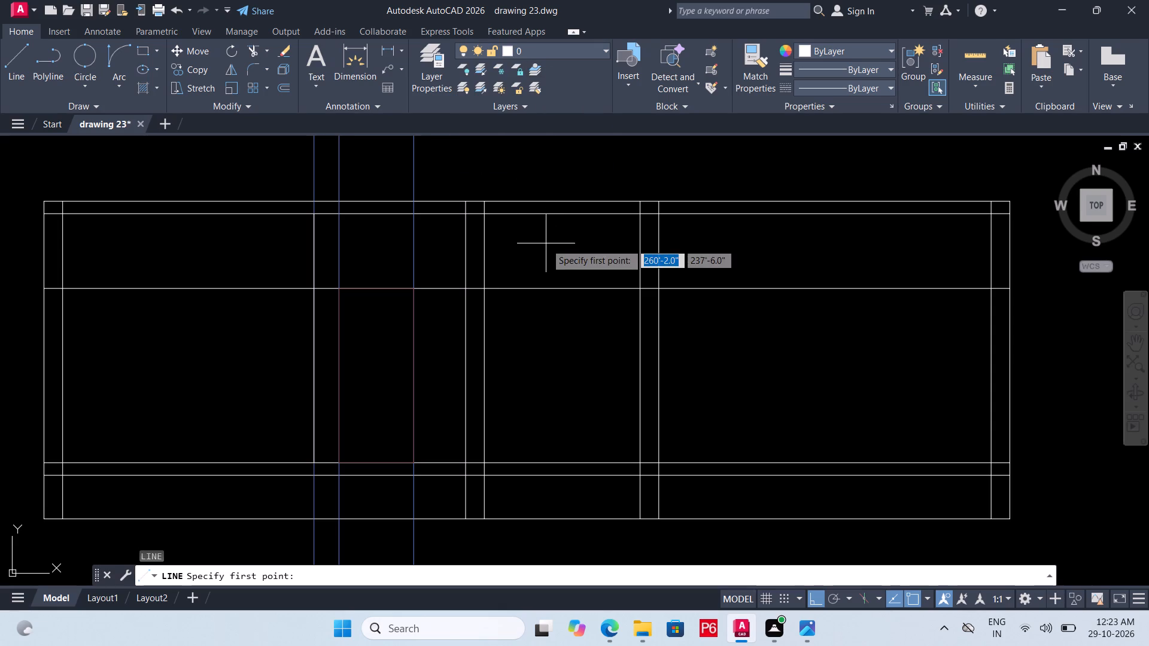
scroll(440, 328, down, 5)
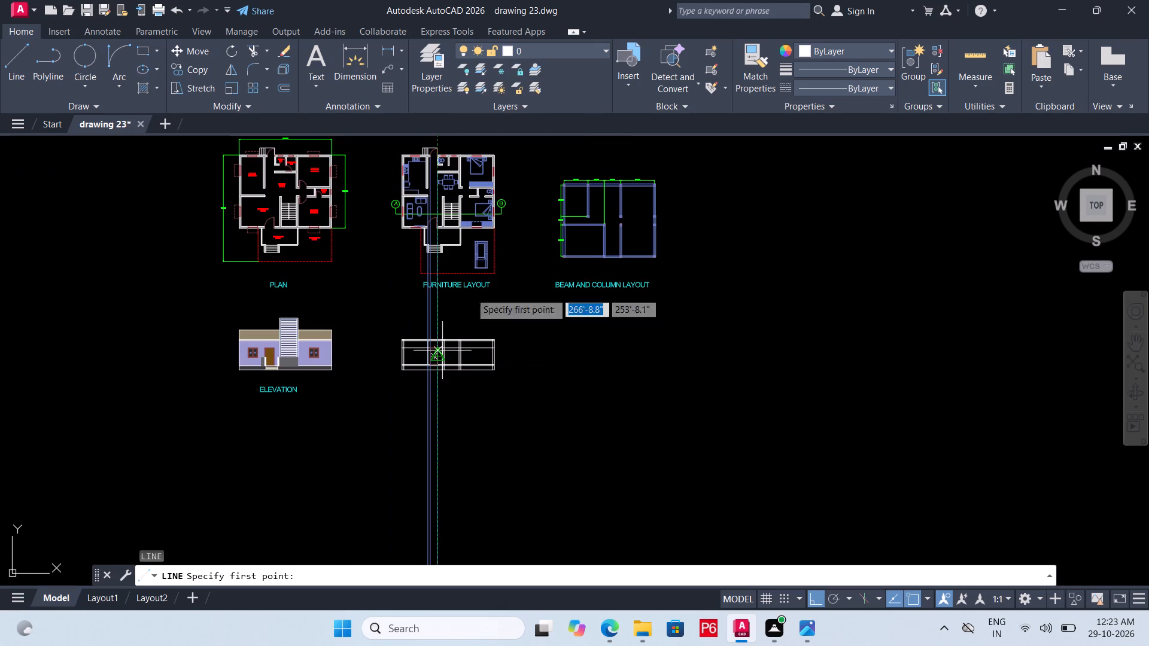
scroll(443, 218, up, 1)
scroll(413, 211, down, 2)
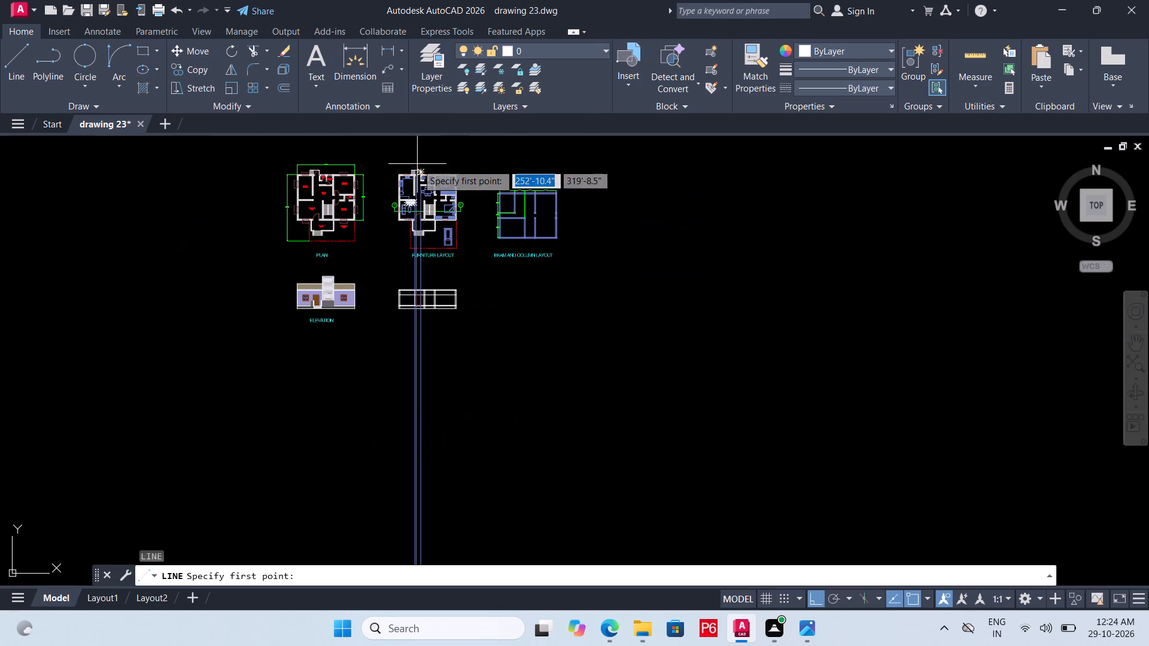
scroll(417, 164, up, 5)
scroll(396, 167, down, 4)
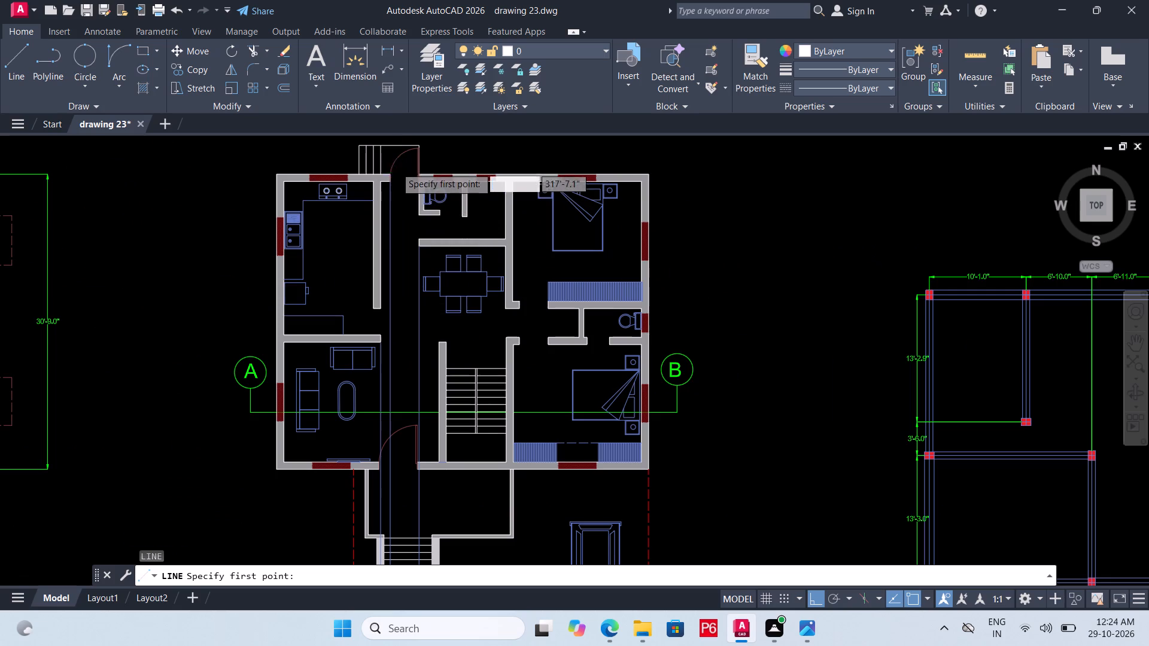
scroll(403, 366, up, 5)
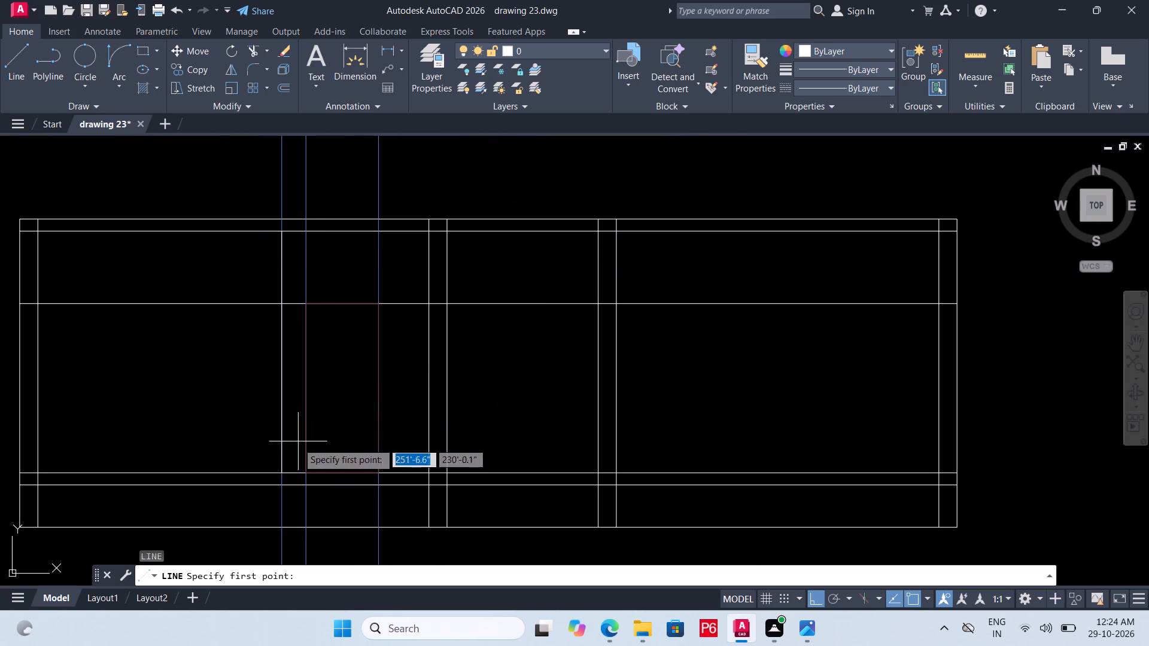
click(303, 487)
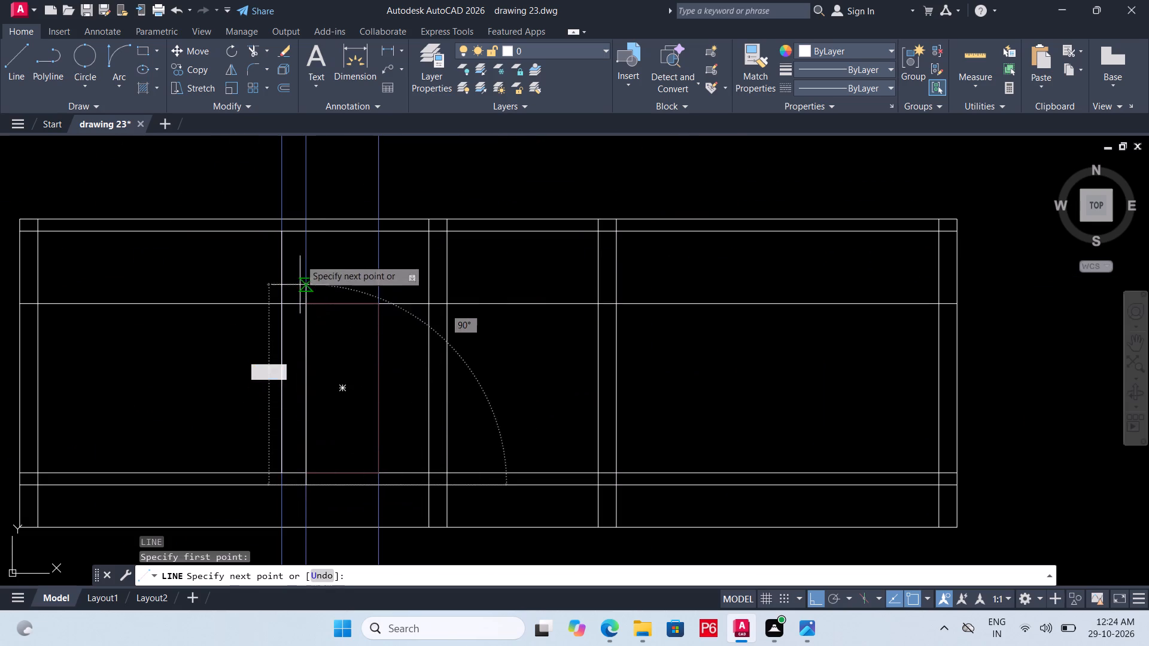
scroll(379, 420, down, 5)
scroll(396, 359, down, 2)
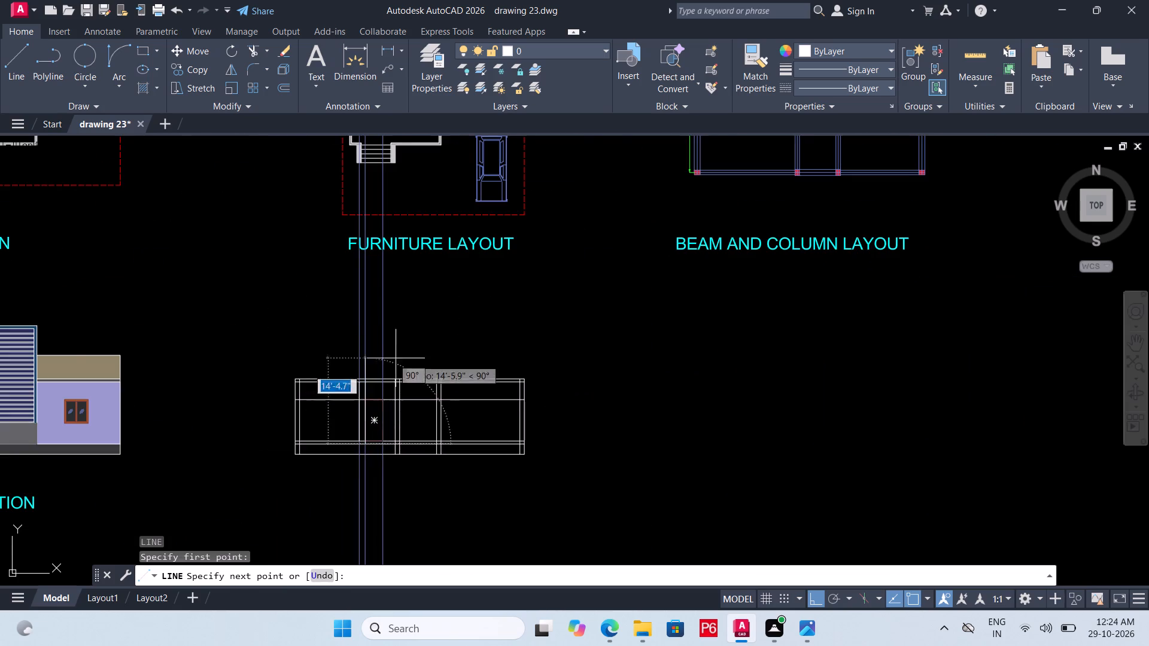
scroll(397, 362, down, 1)
scroll(387, 244, up, 3)
scroll(387, 300, up, 1)
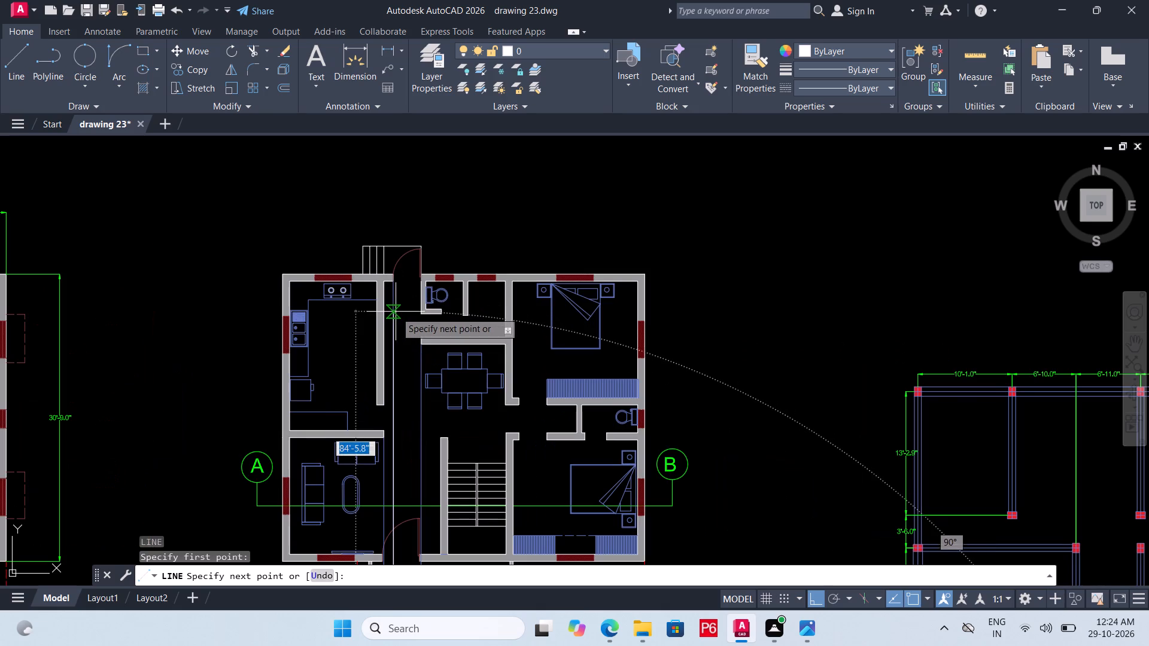
scroll(404, 254, down, 5)
scroll(401, 401, up, 1)
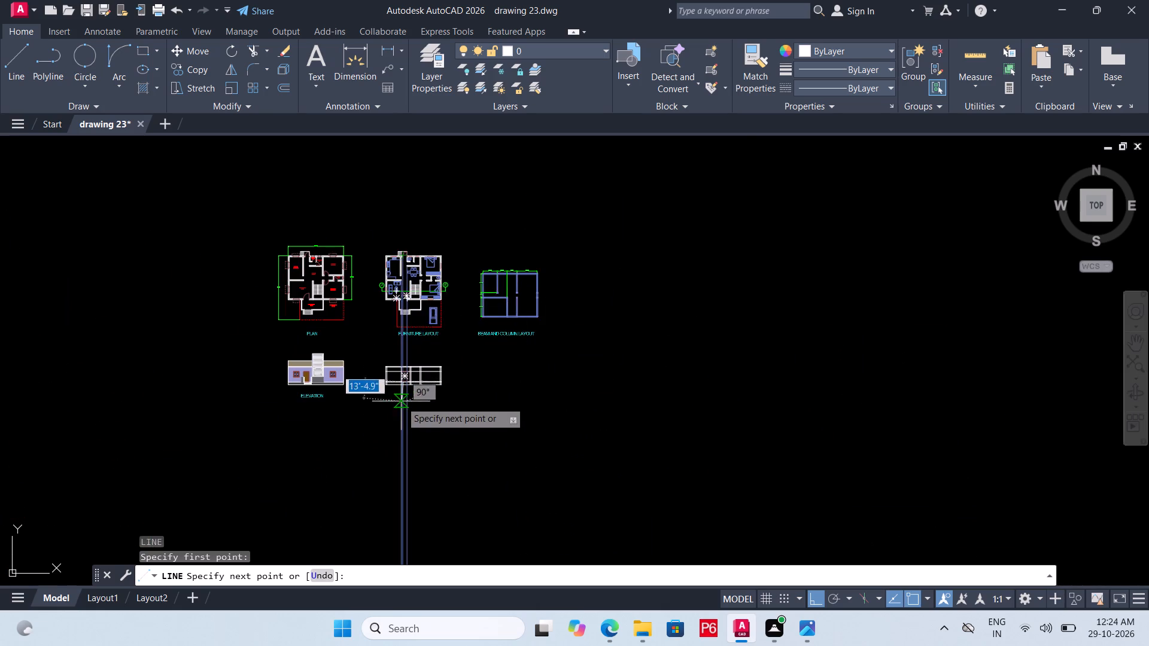
scroll(401, 400, up, 3)
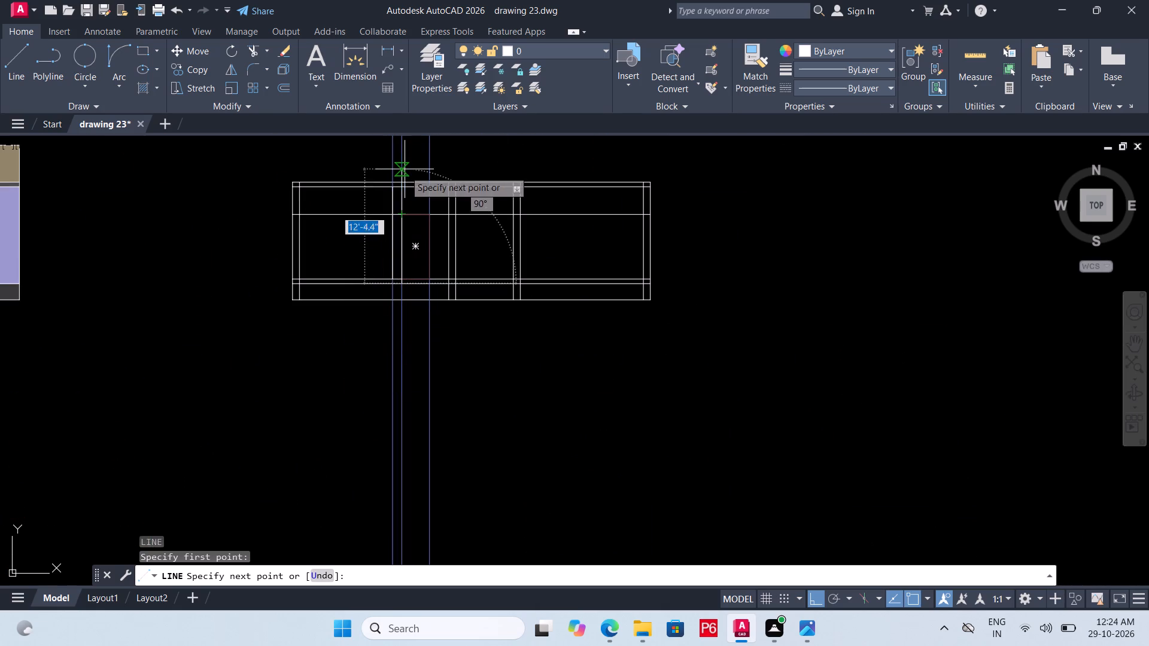
scroll(396, 194, up, 2)
click(412, 181)
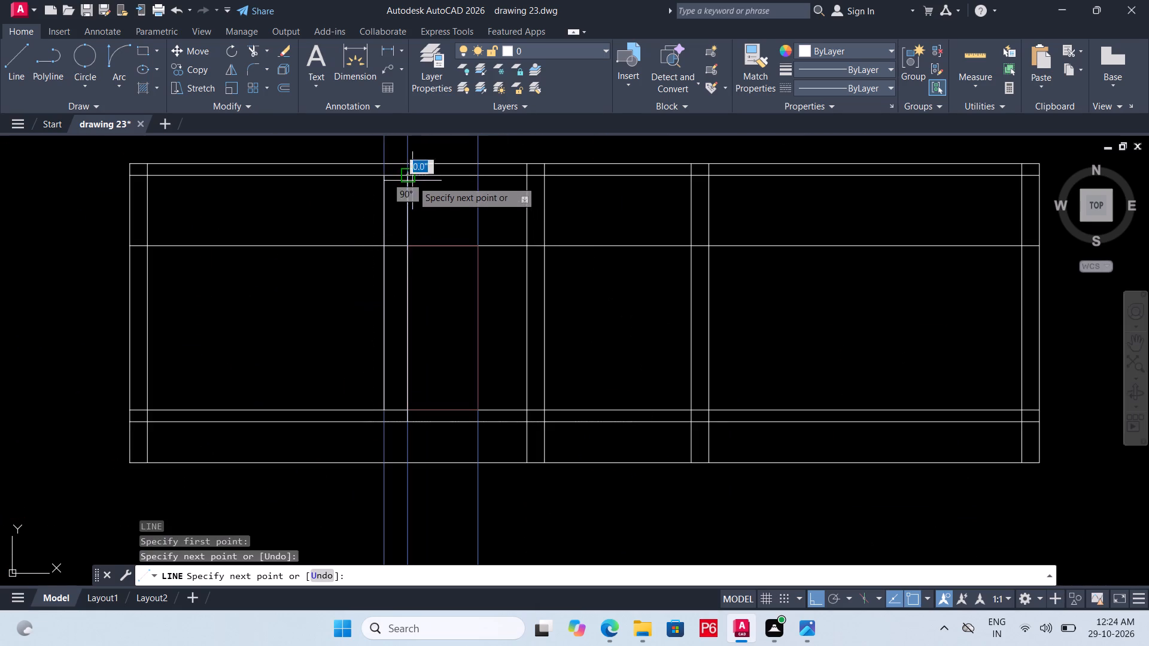
key(ctrl+s)
key(ctrl+s)
key(ctrl+s)
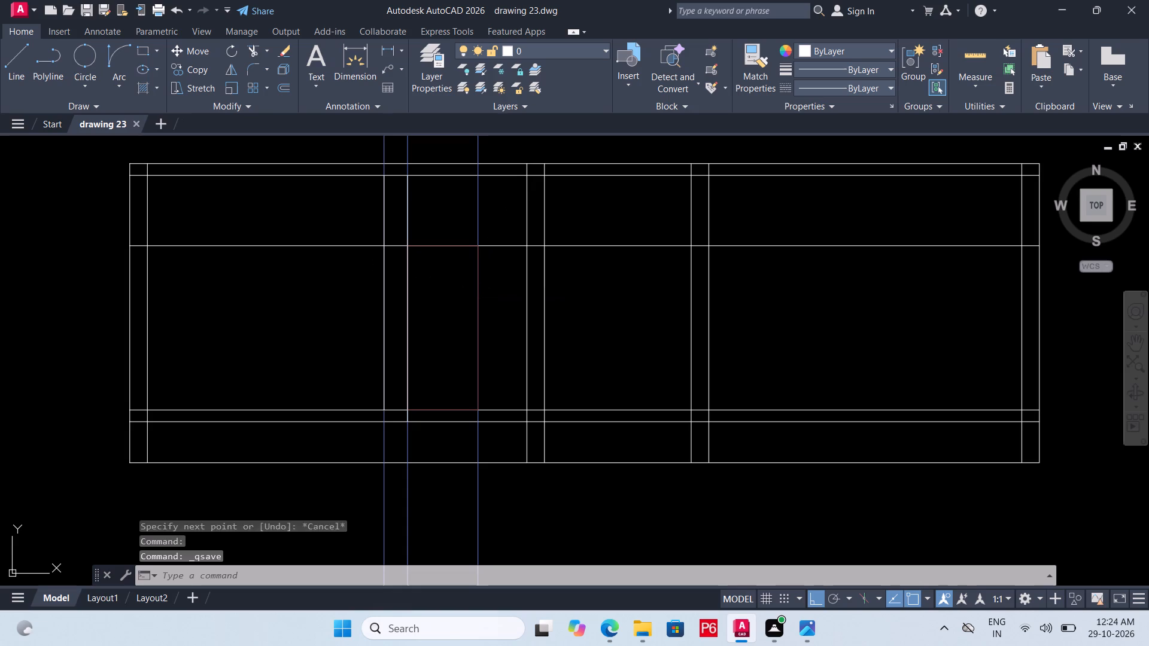
key(ctrl+s)
key(ctrl+s)
Check the new vertical line in the section against the furniture layout's walls around section line A–B, saving the drawing.
scroll(352, 353, down, 2)
middle_drag(414, 347, 426, 400)
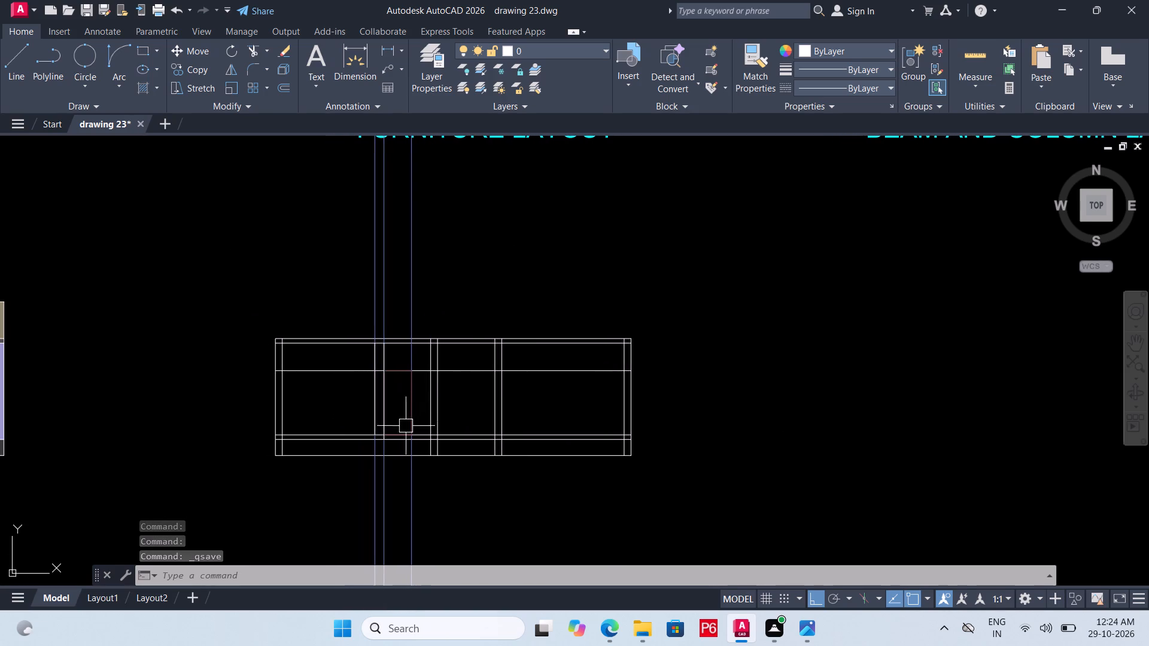
scroll(382, 440, up, 1)
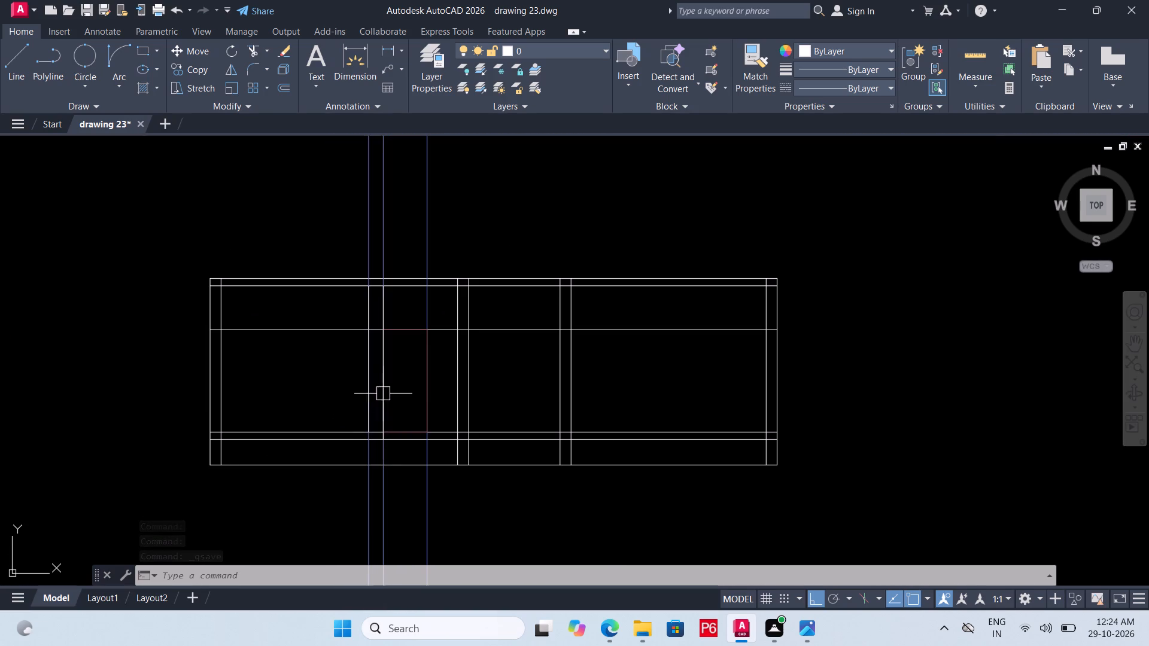
click(387, 380)
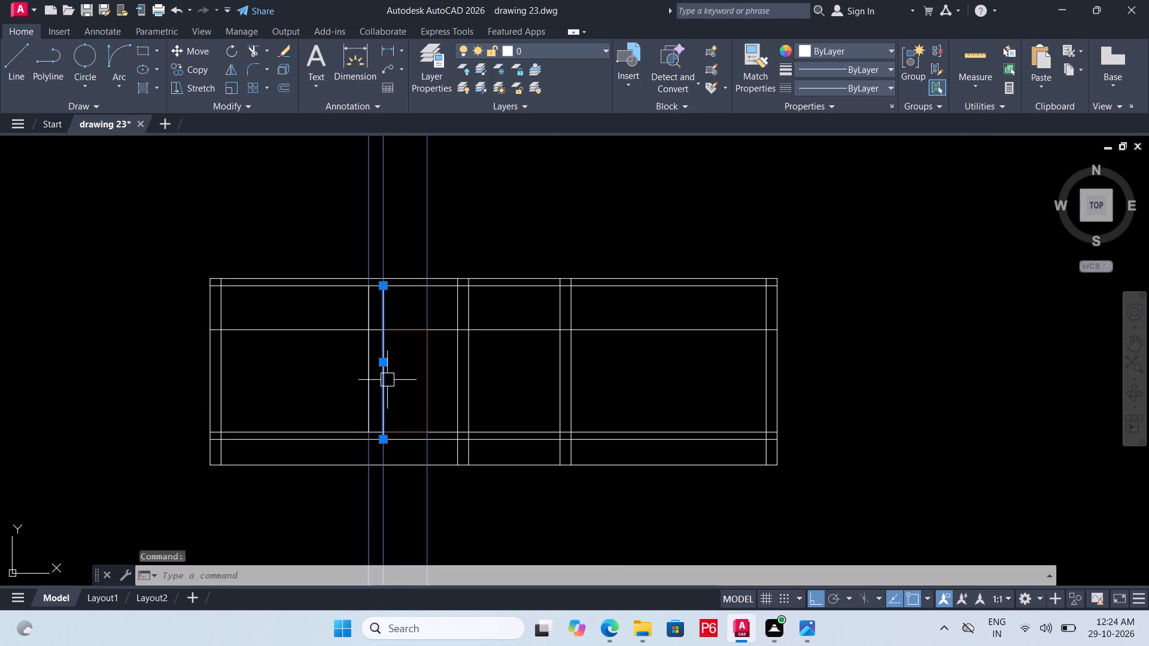
key(Escape)
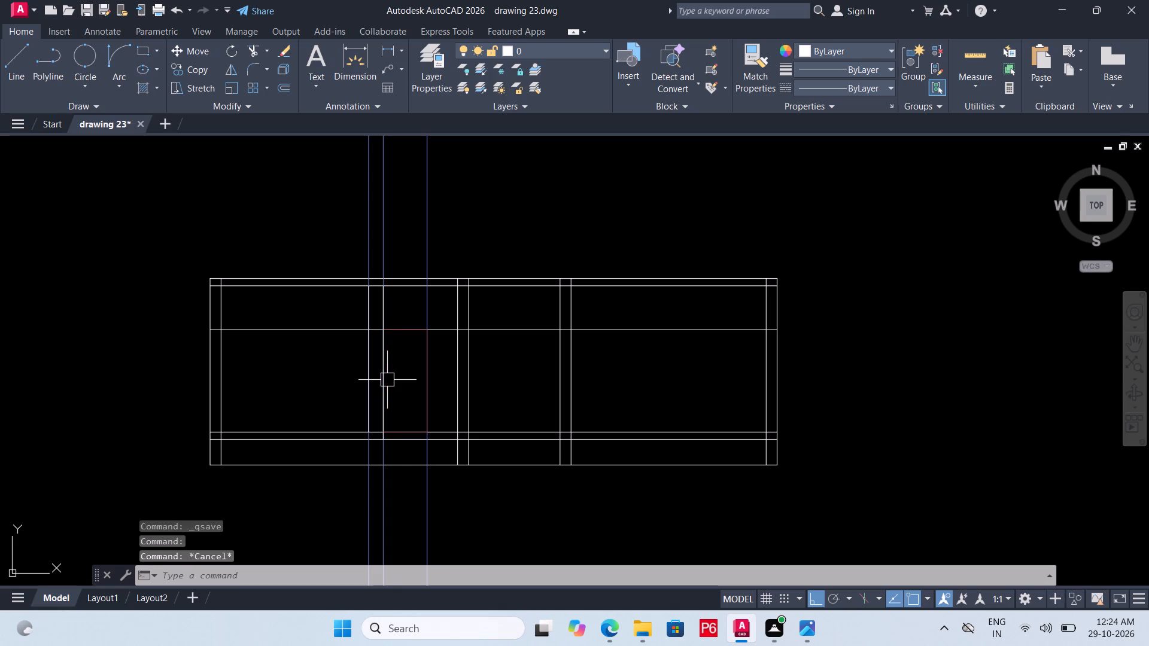
key(ctrl+s)
key(ctrl+s)
key(ctrl+s)
scroll(395, 410, down, 2)
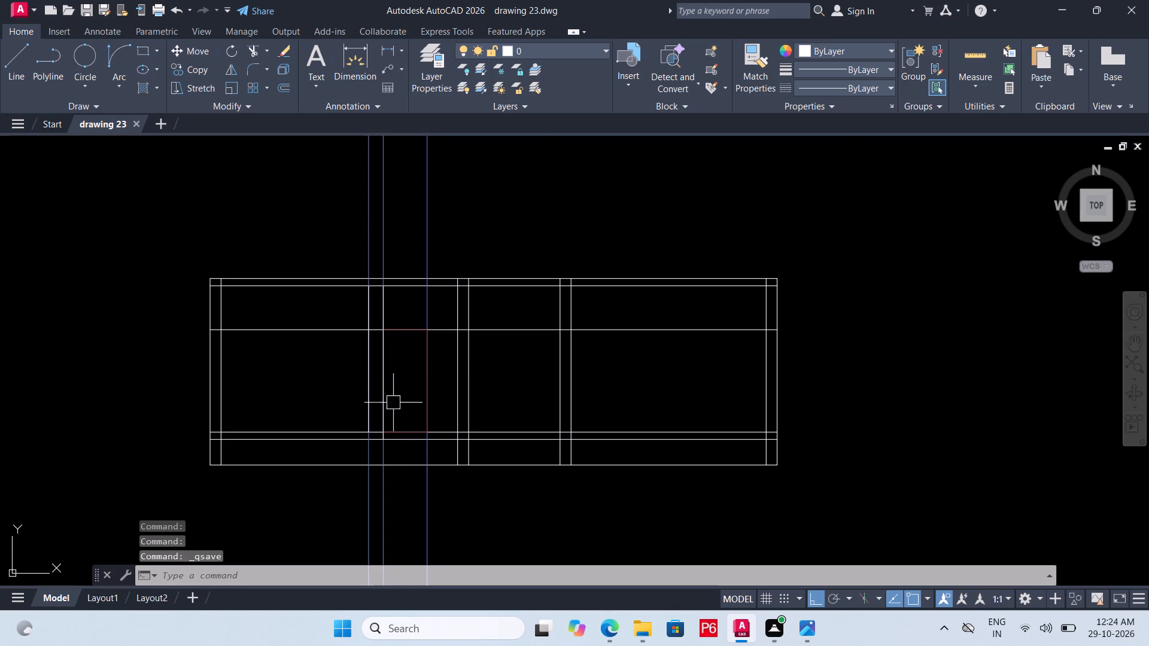
scroll(396, 418, down, 3)
scroll(382, 312, up, 3)
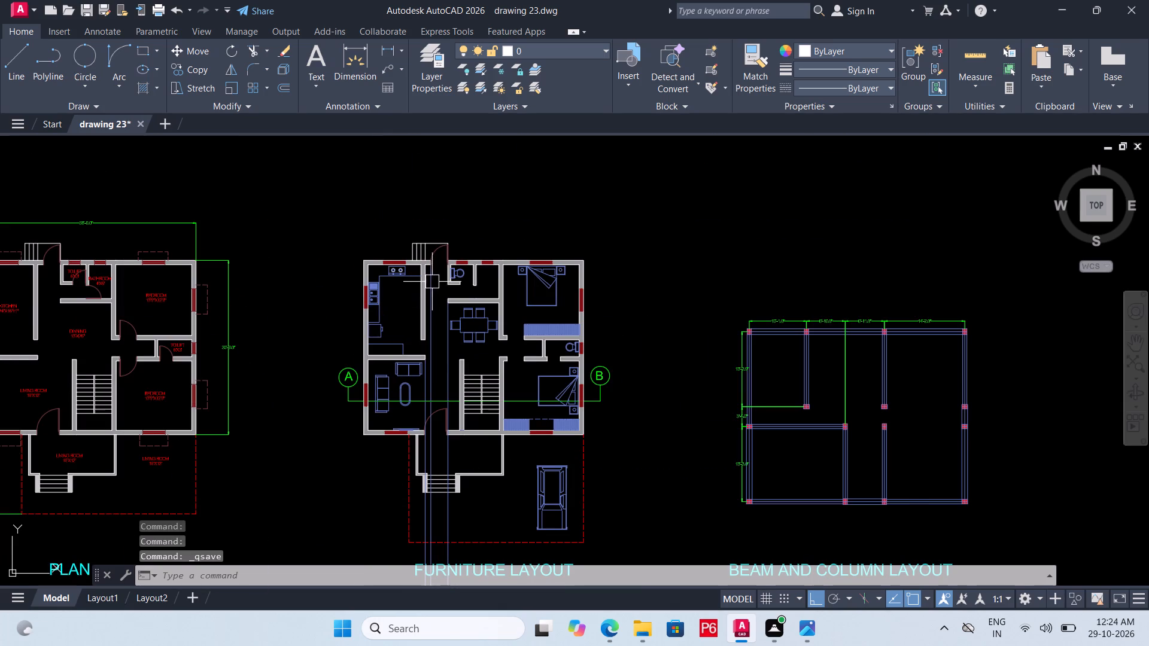
scroll(439, 271, up, 1)
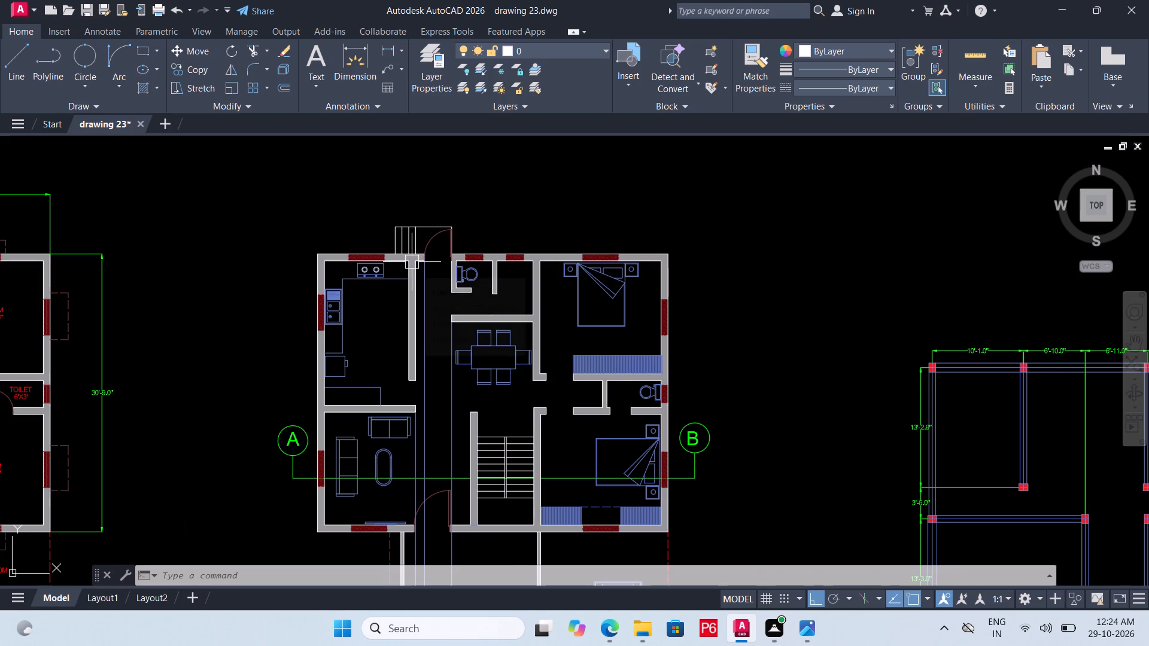
scroll(412, 262, down, 3)
scroll(417, 458, up, 3)
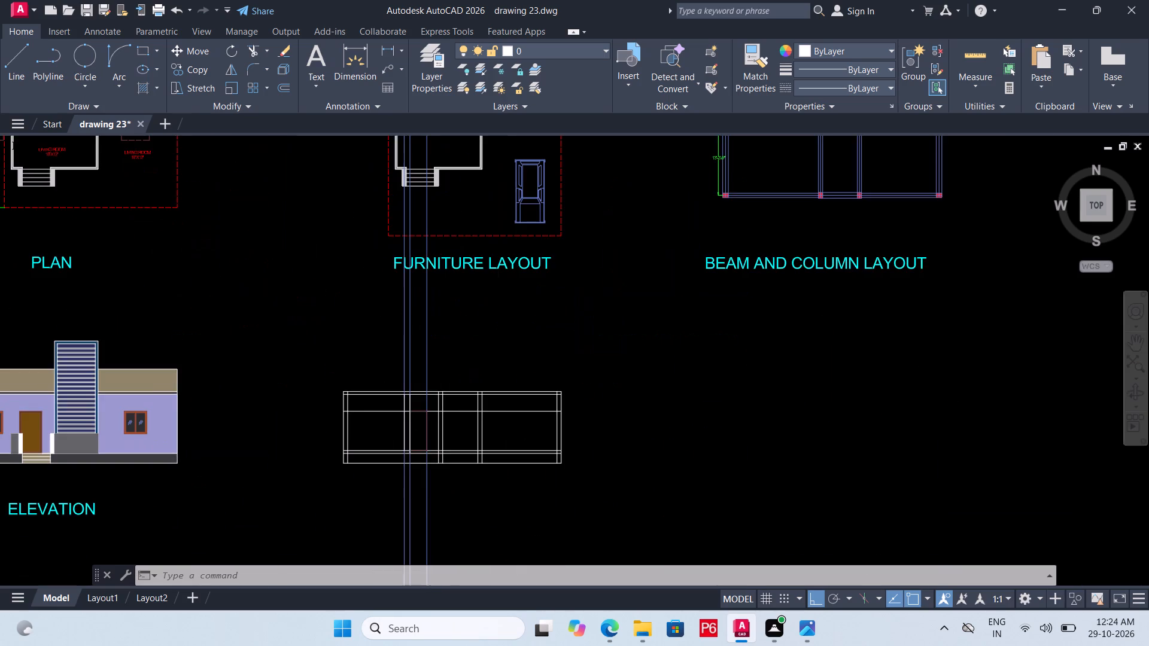
scroll(412, 460, up, 1)
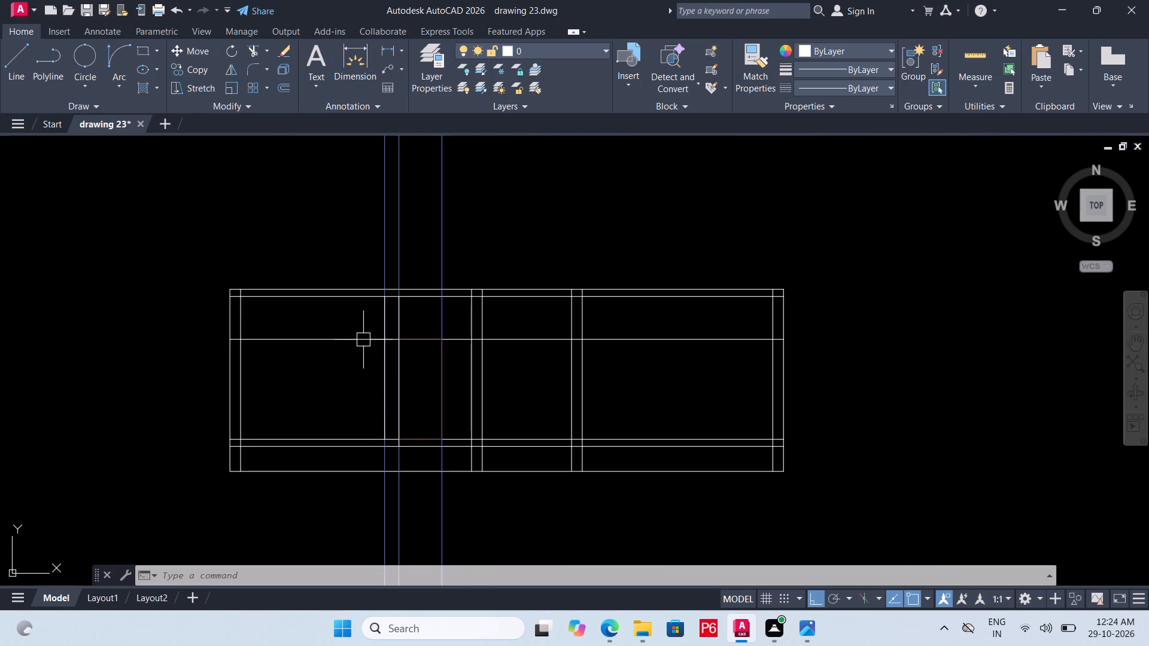
Erase the horizontal door-head level line running across the section and save the drawing.
click(363, 340)
key(Delete)
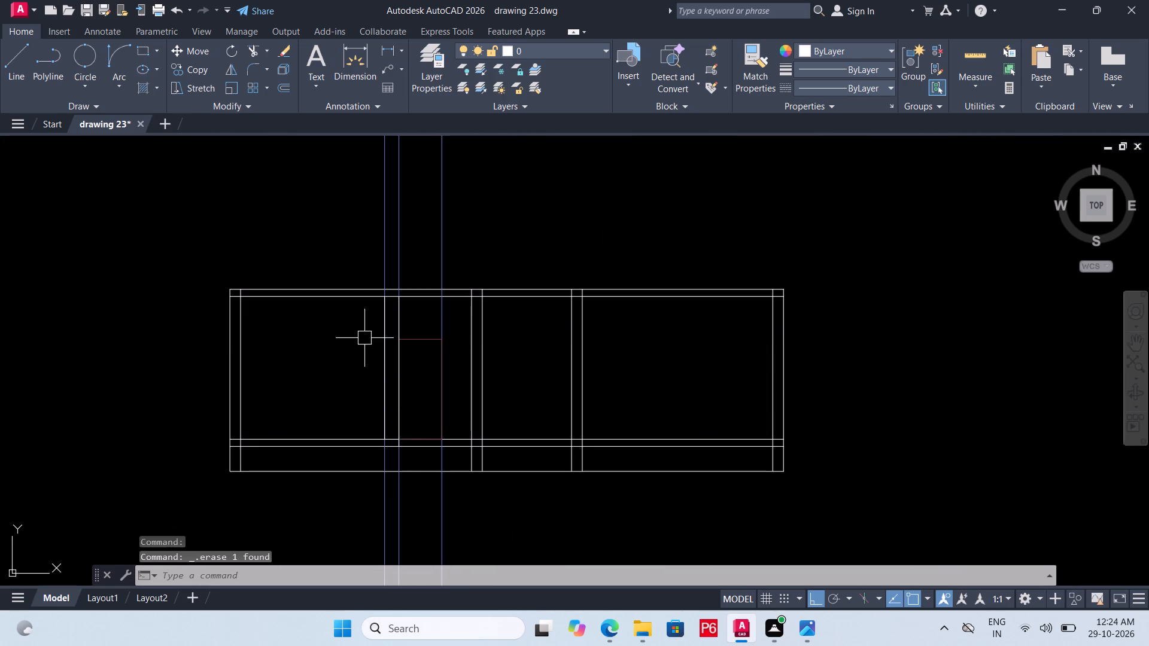
key(ctrl+s)
key(ctrl+s)
key(ctrl+s)
key(ctrl+s)
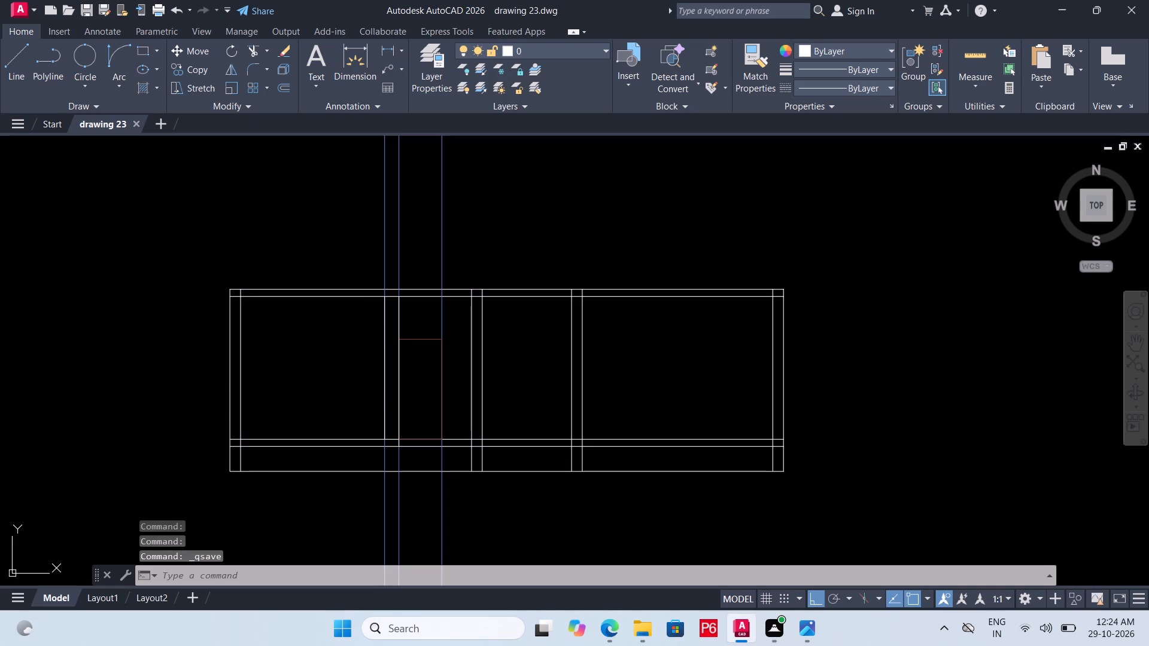
Erase the two projection rays at the partition wall and the door rectangle's left edge, and save.
scroll(406, 405, up, 1)
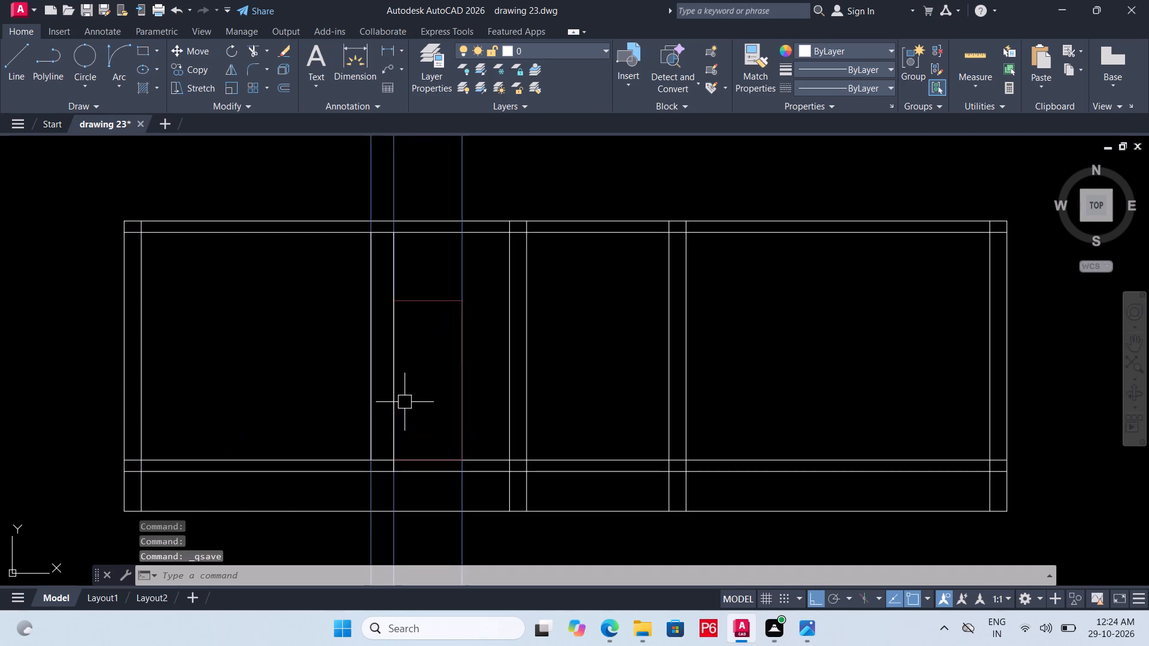
click(406, 182)
click(325, 205)
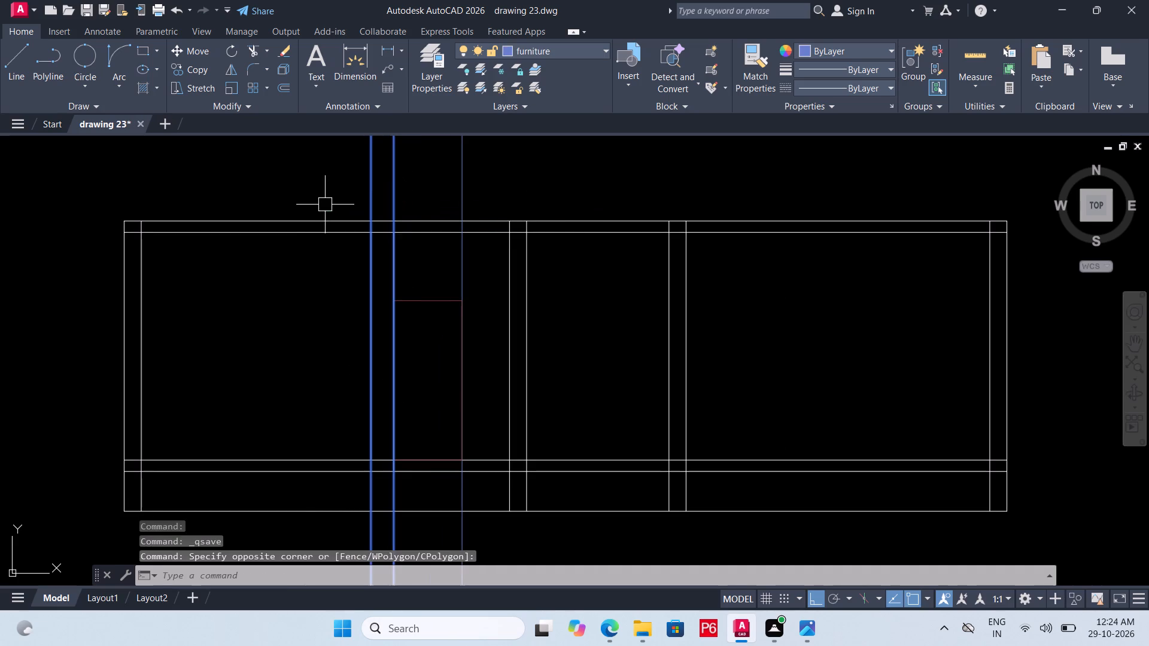
key(Delete)
key(ctrl+s)
key(ctrl+s)
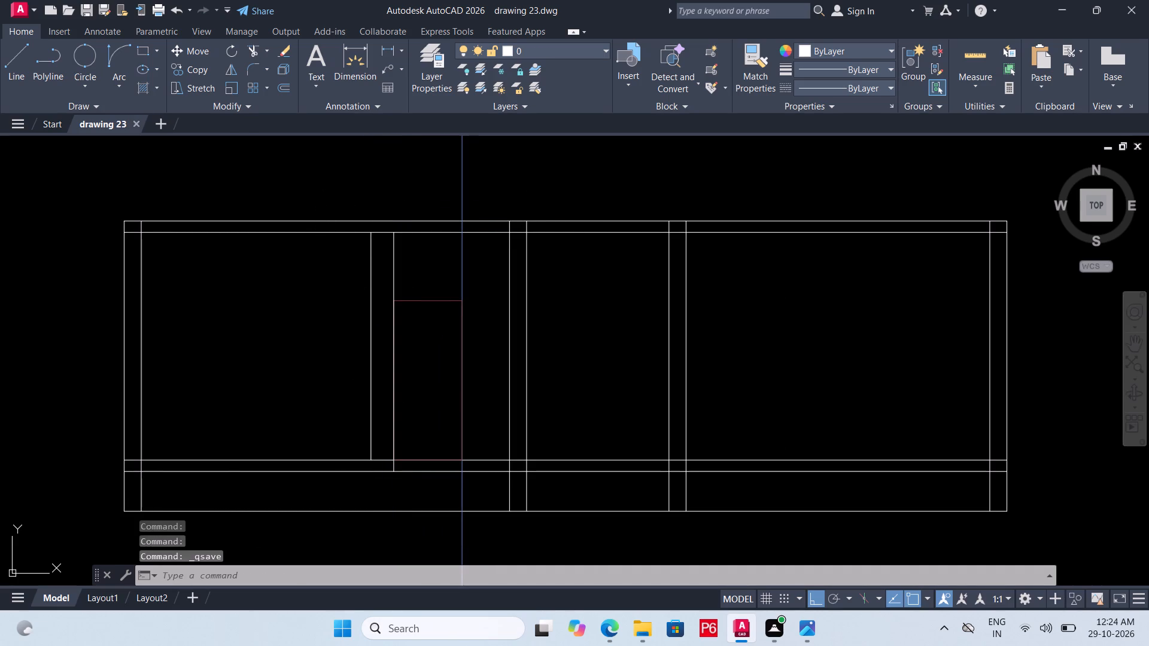
key(ctrl+s)
key(ctrl+s)
key(ctrl+s)
key(ctrl+s)
key(ctrl+s)
Draw a vertical line along the door rectangle's right edge, from the upper floor line to the slab underside, and save.
scroll(381, 336, down, 1)
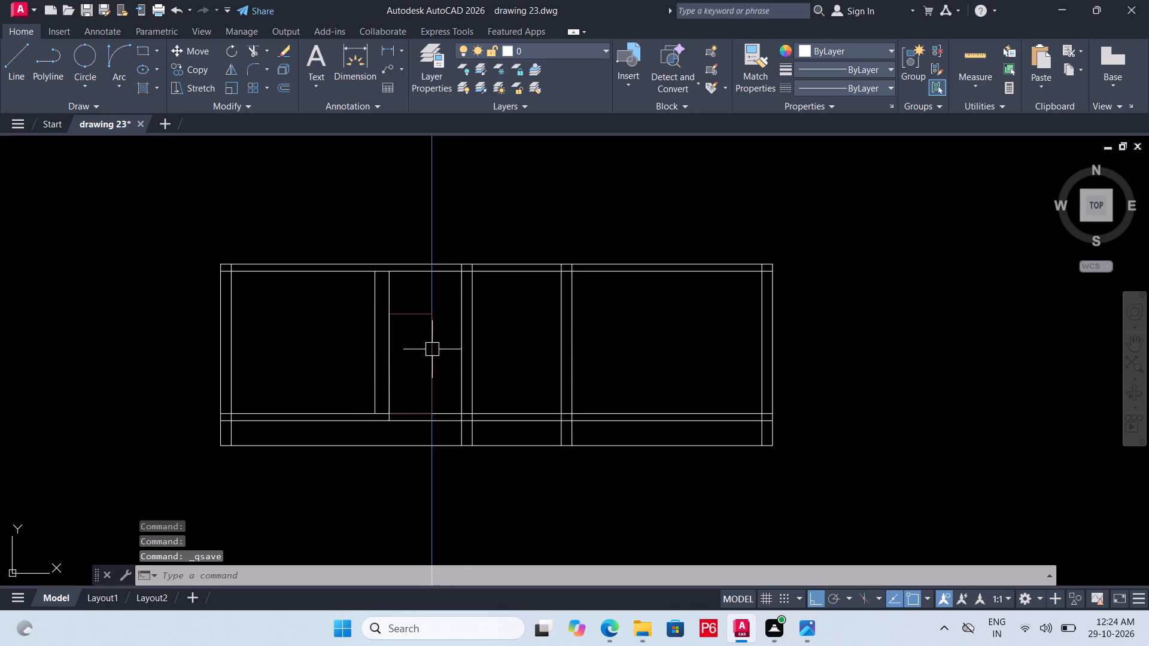
scroll(454, 383, up, 2)
key(l)
key(space)
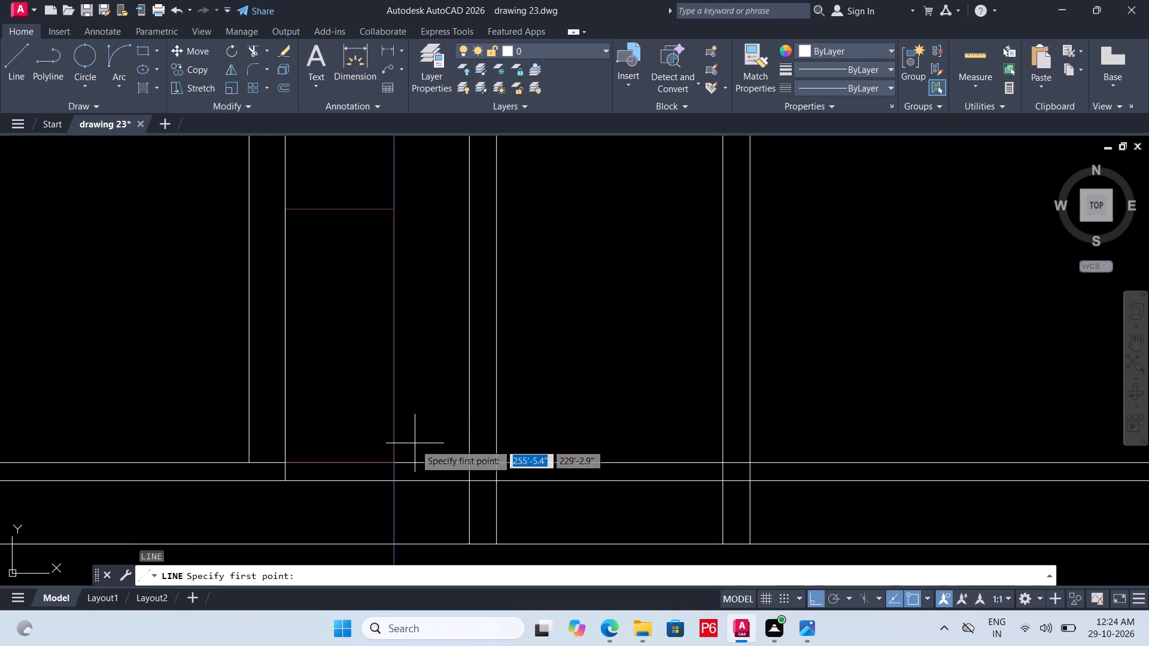
click(394, 463)
scroll(420, 371, down, 2)
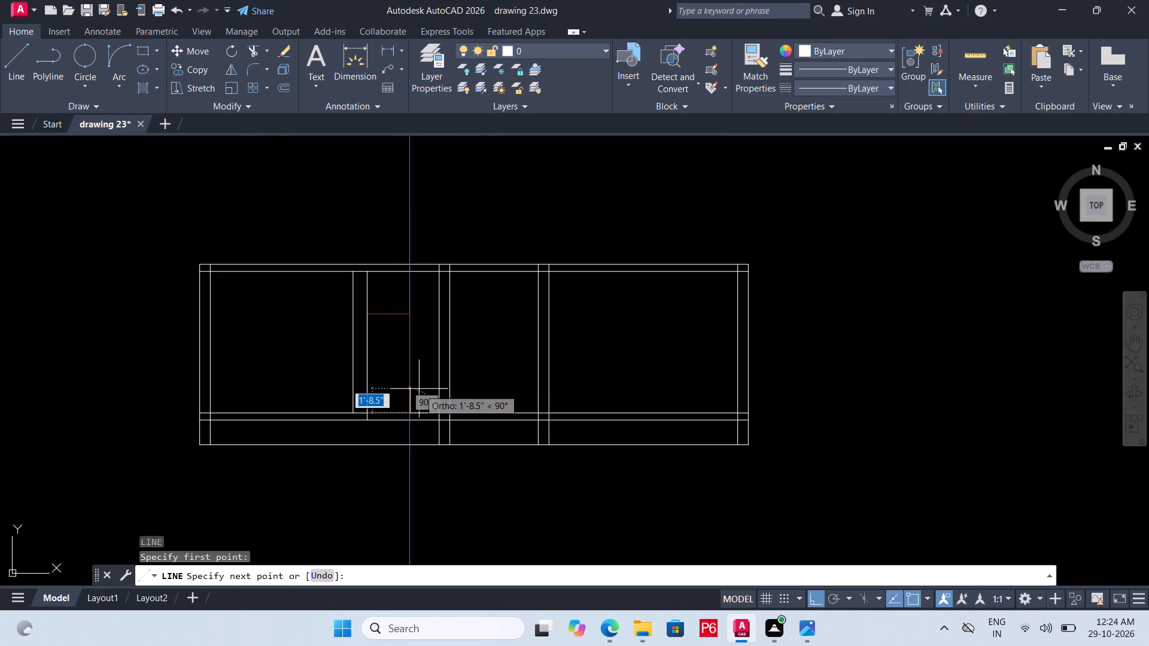
click(410, 270)
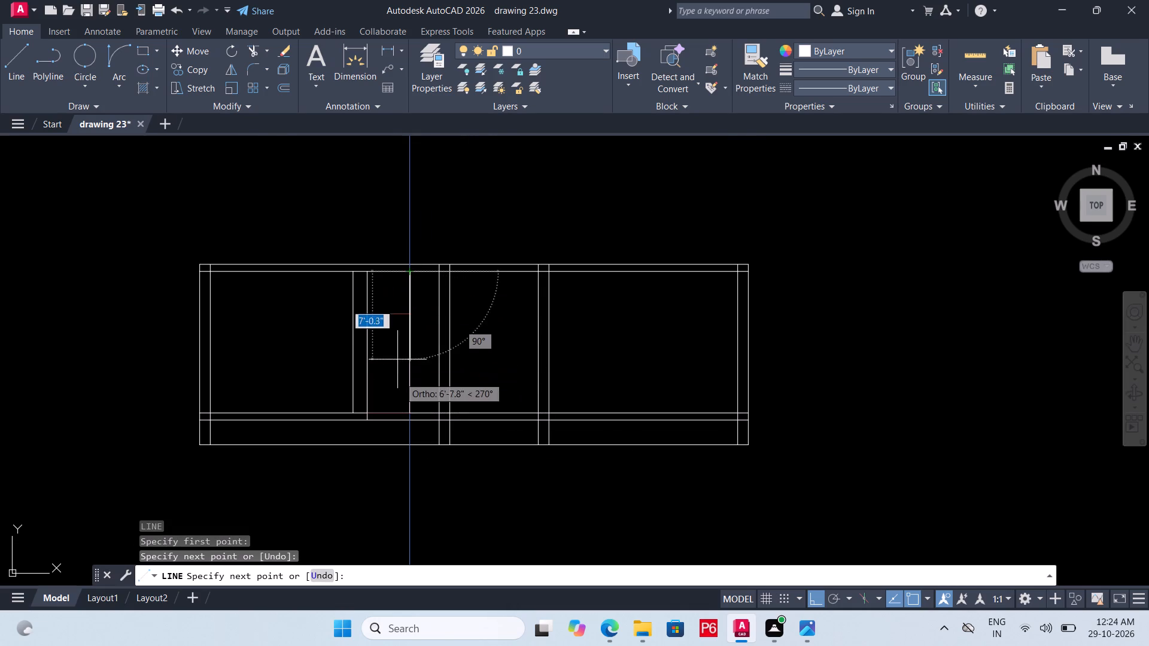
key(ctrl+s)
key(ctrl+s)
key(ctrl+s)
key(ctrl+s)
key(ctrl+s)
key(ctrl+s)
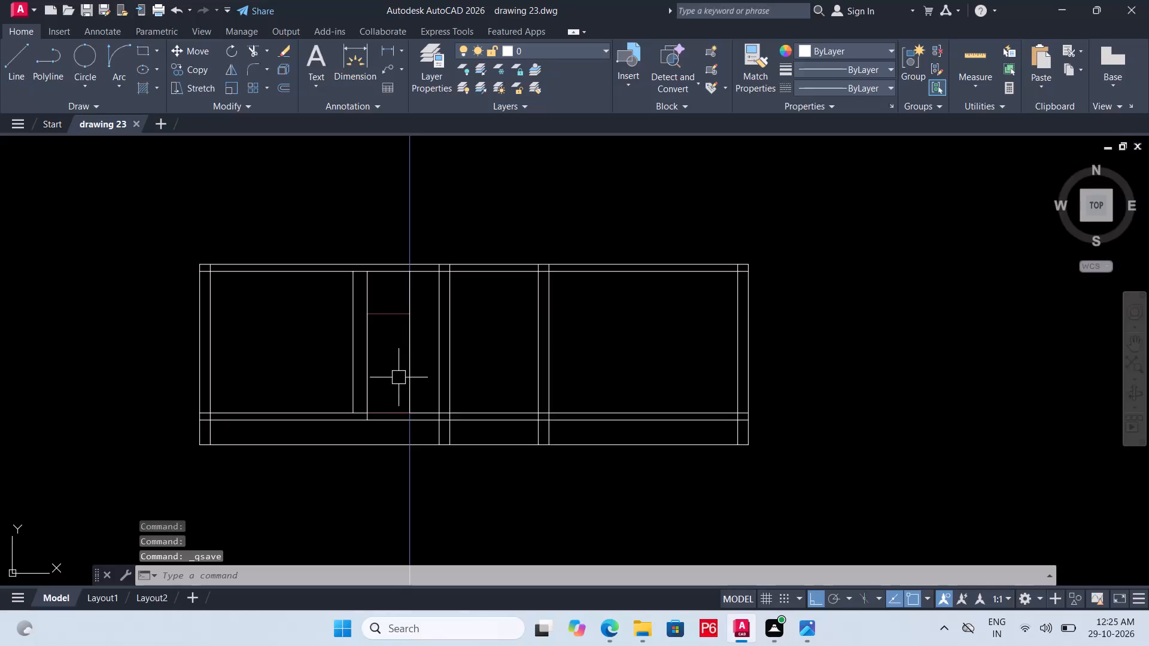
key(ctrl+s)
key(ctrl+s)
Erase the remaining projection ray at the door rectangle's right edge.
scroll(378, 381, down, 1)
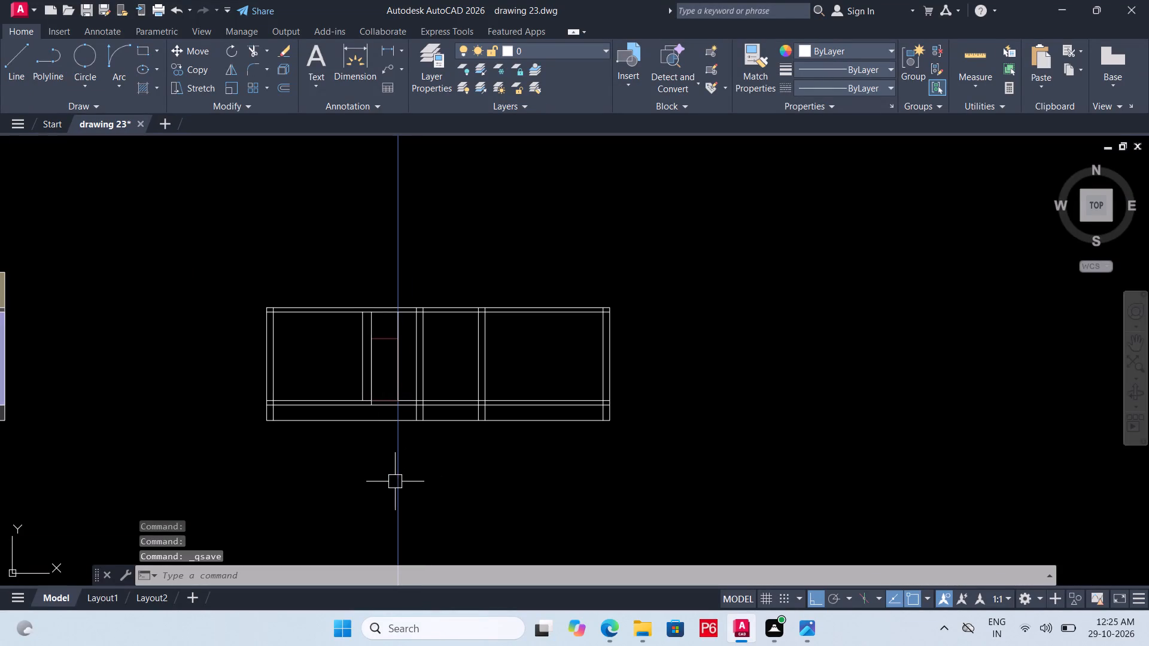
click(395, 482)
key(Delete)
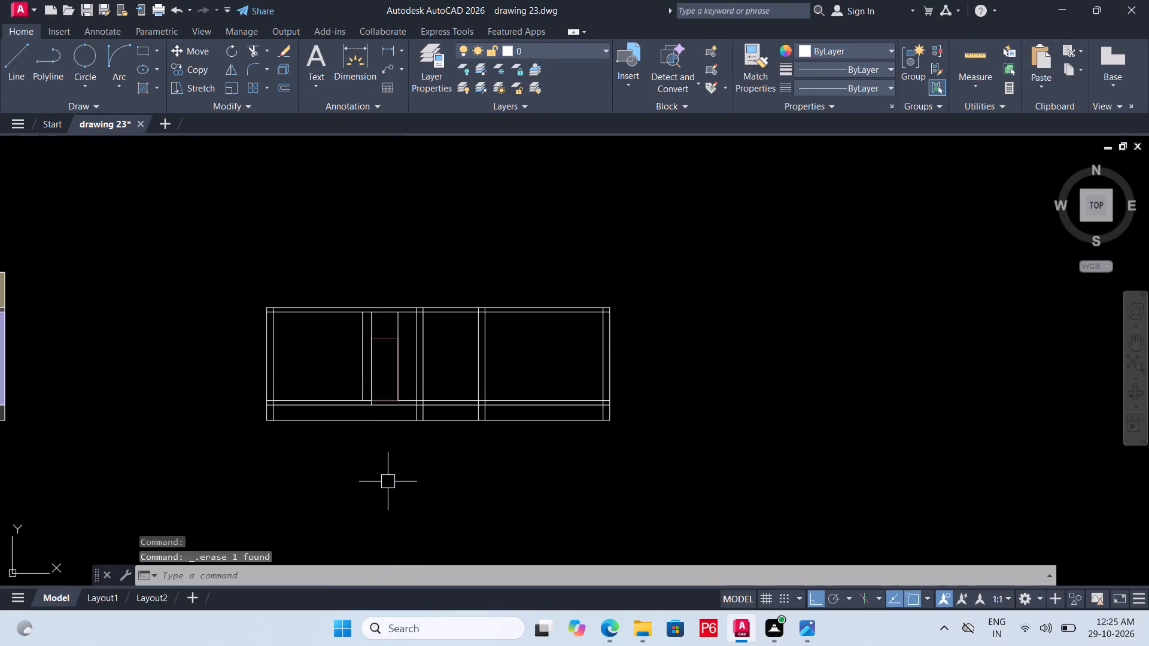
Save the drawing with the door's construction rays removed from the section.
key(ctrl+s)
key(ctrl+s)
key(ctrl+s)
key(ctrl+s)
key(ctrl+s)
key(ctrl+s)
key(ctrl+s)
key(ctrl+s)
key(ctrl+s)
ctrl+scroll(382, 405, up, 1)
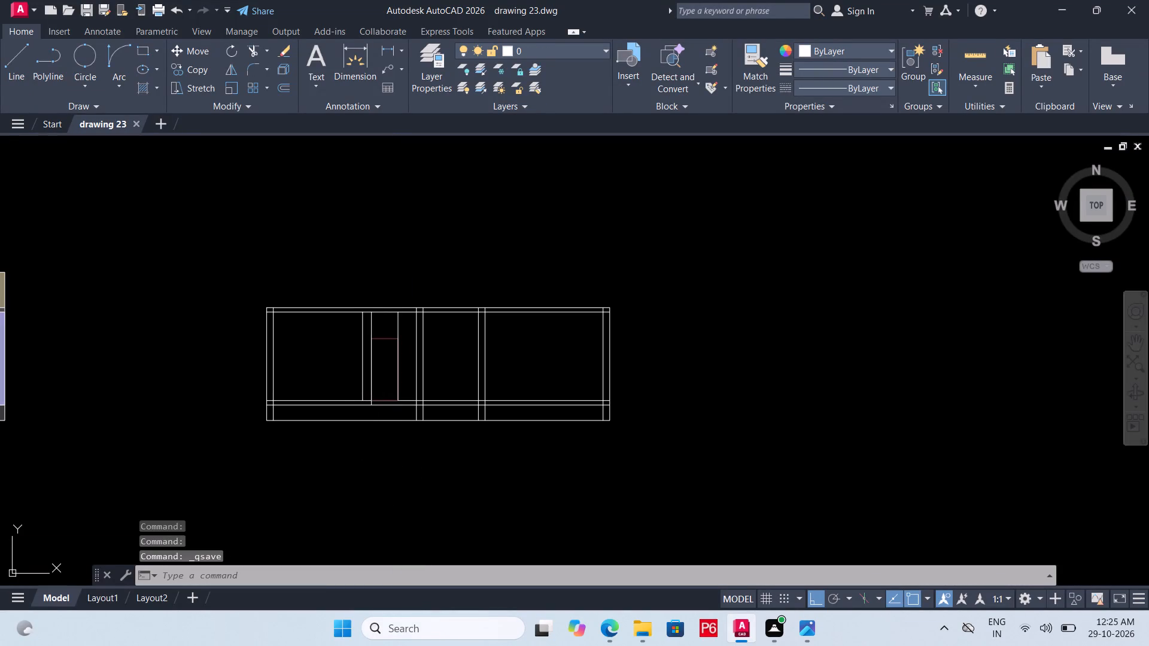
ctrl+scroll(382, 405, up, 1)
key(ctrl+s)
key(ctrl+s)
key(ctrl+s)
Examine the furniture layout around section line A–B for walls and openings to project, and save the drawing.
scroll(386, 467, down, 2)
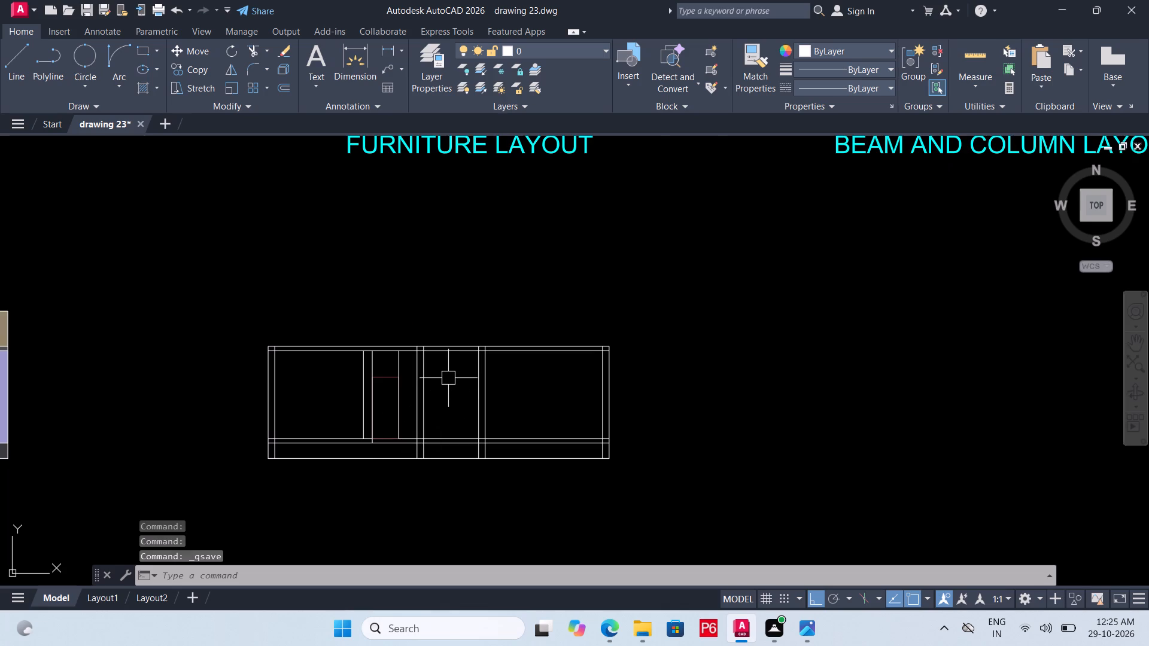
scroll(448, 383, down, 2)
scroll(420, 293, down, 1)
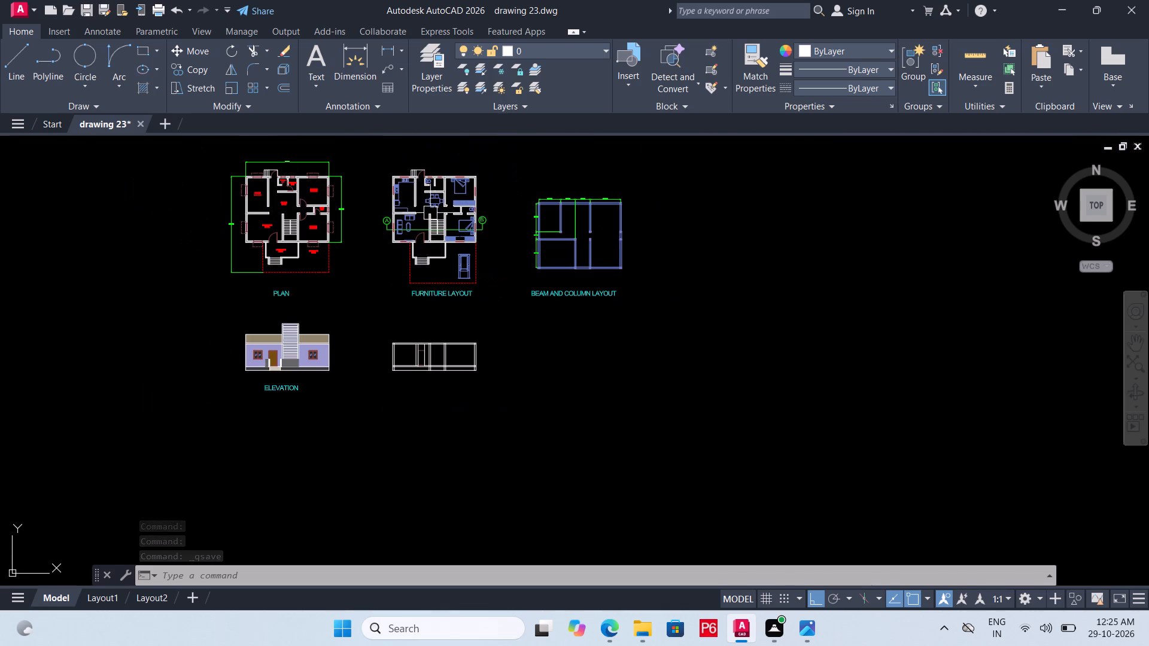
scroll(436, 190, up, 4)
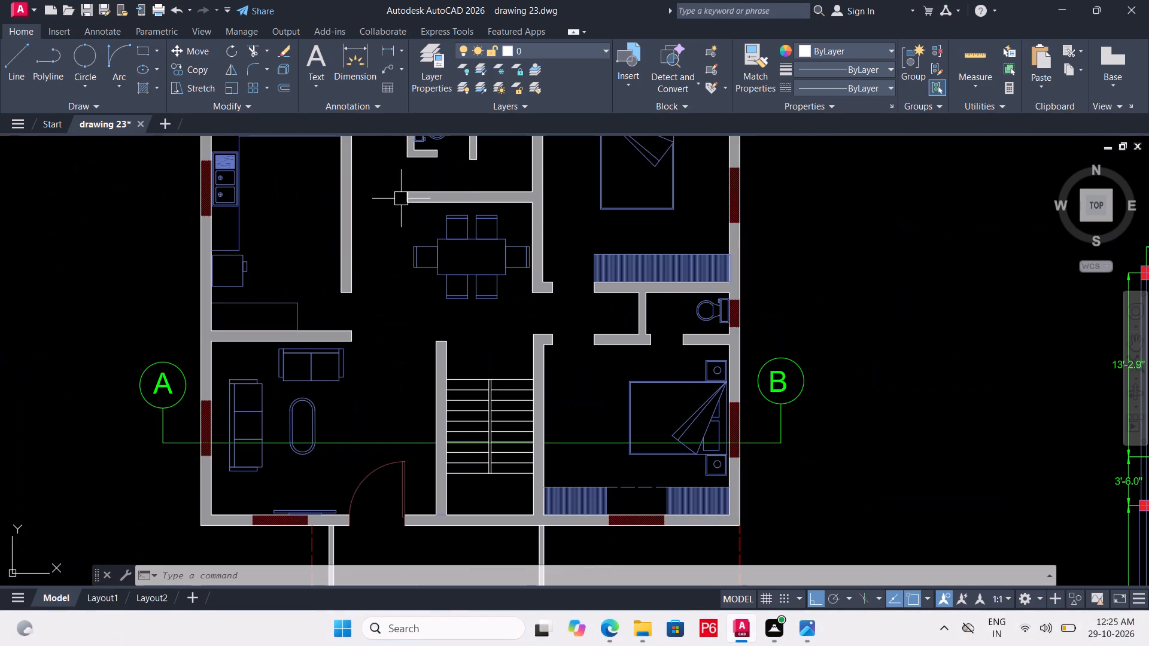
scroll(415, 274, down, 1)
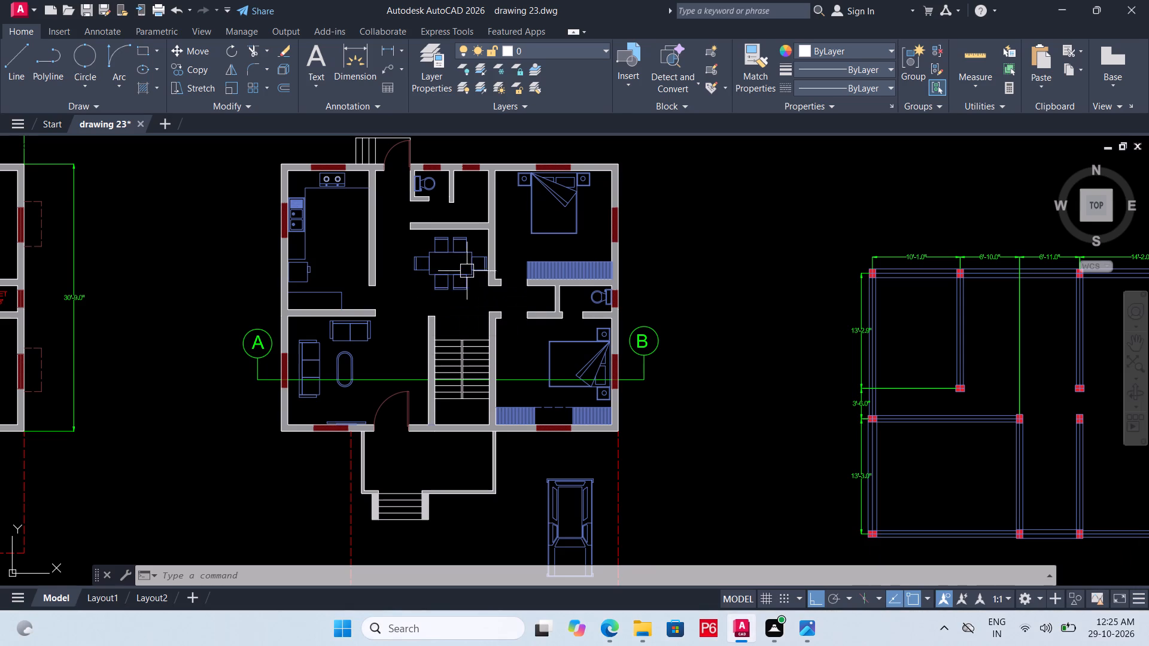
scroll(441, 278, down, 1)
key(ctrl+s)
key(ctrl+s)
key(ctrl+s)
key(ctrl+s)
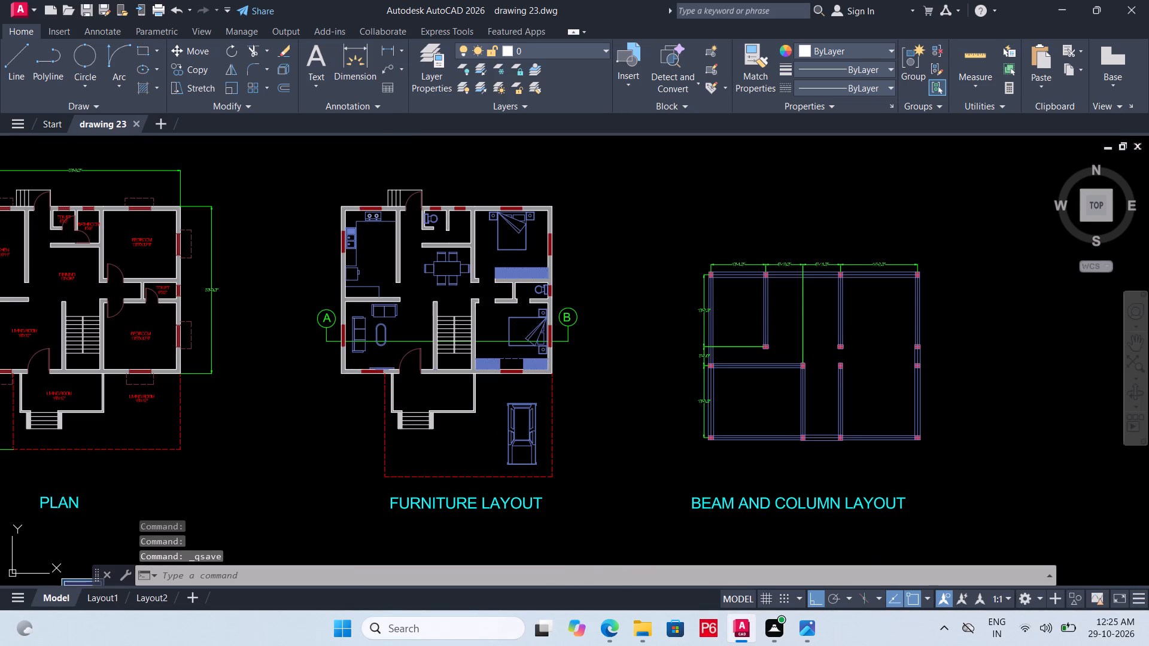
key(ctrl+s)
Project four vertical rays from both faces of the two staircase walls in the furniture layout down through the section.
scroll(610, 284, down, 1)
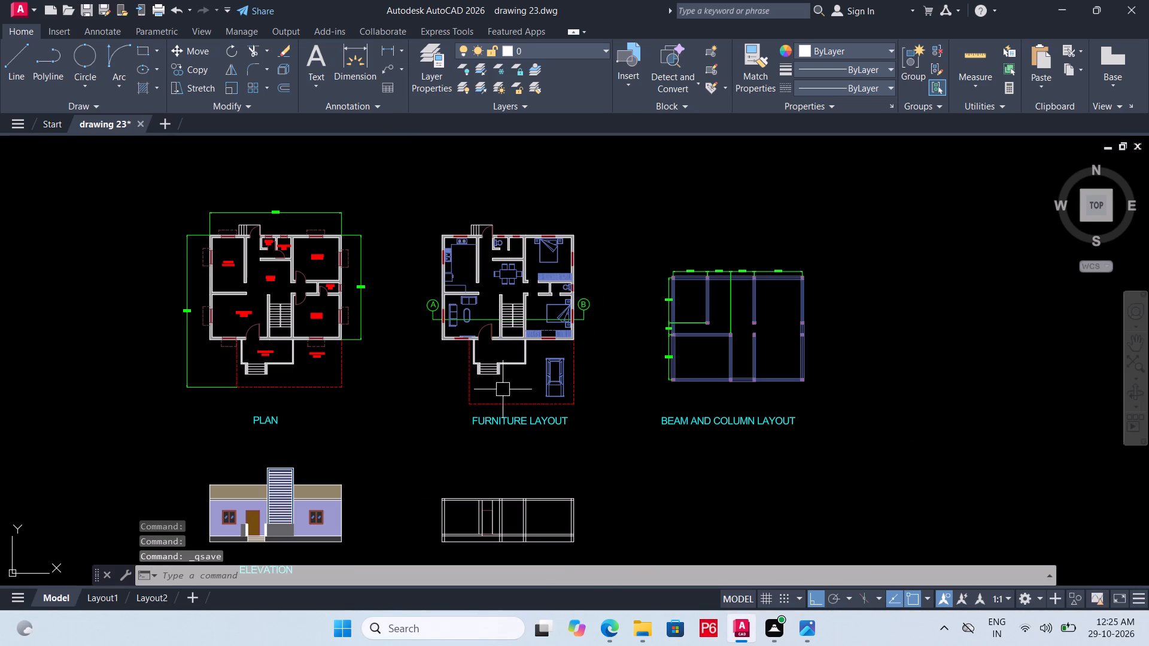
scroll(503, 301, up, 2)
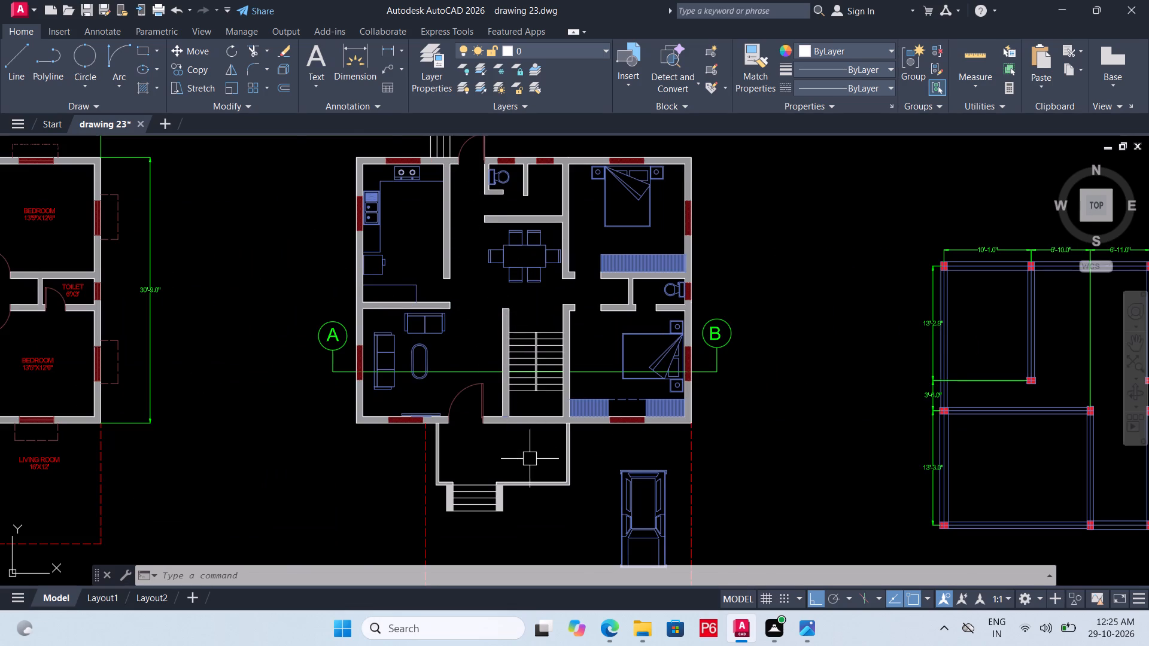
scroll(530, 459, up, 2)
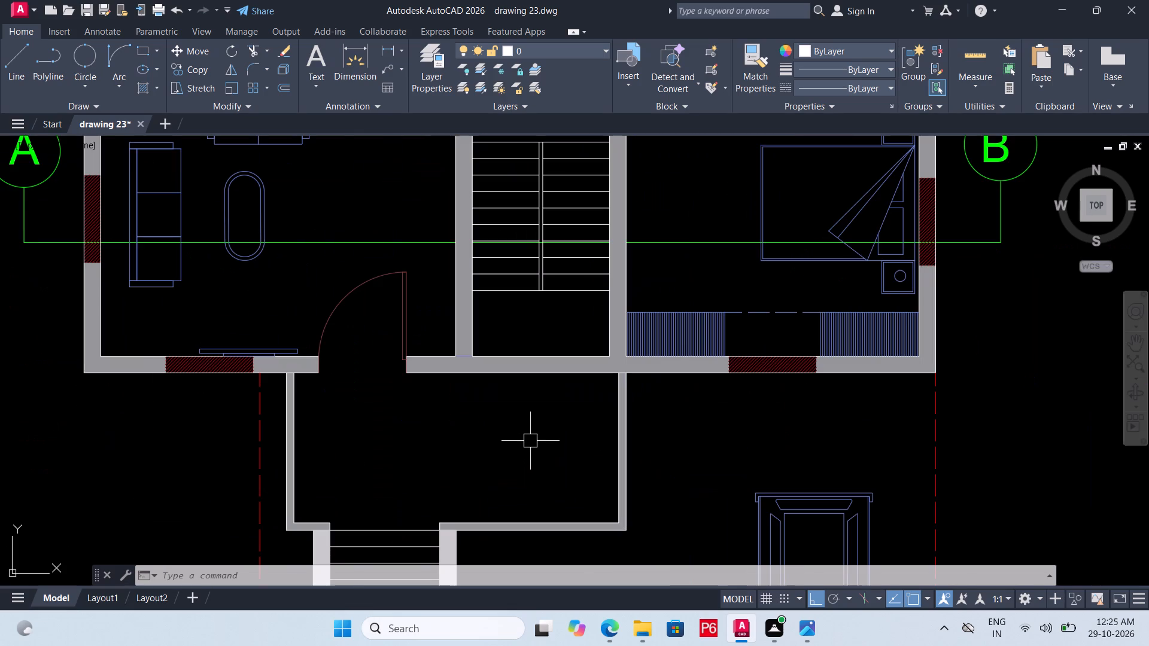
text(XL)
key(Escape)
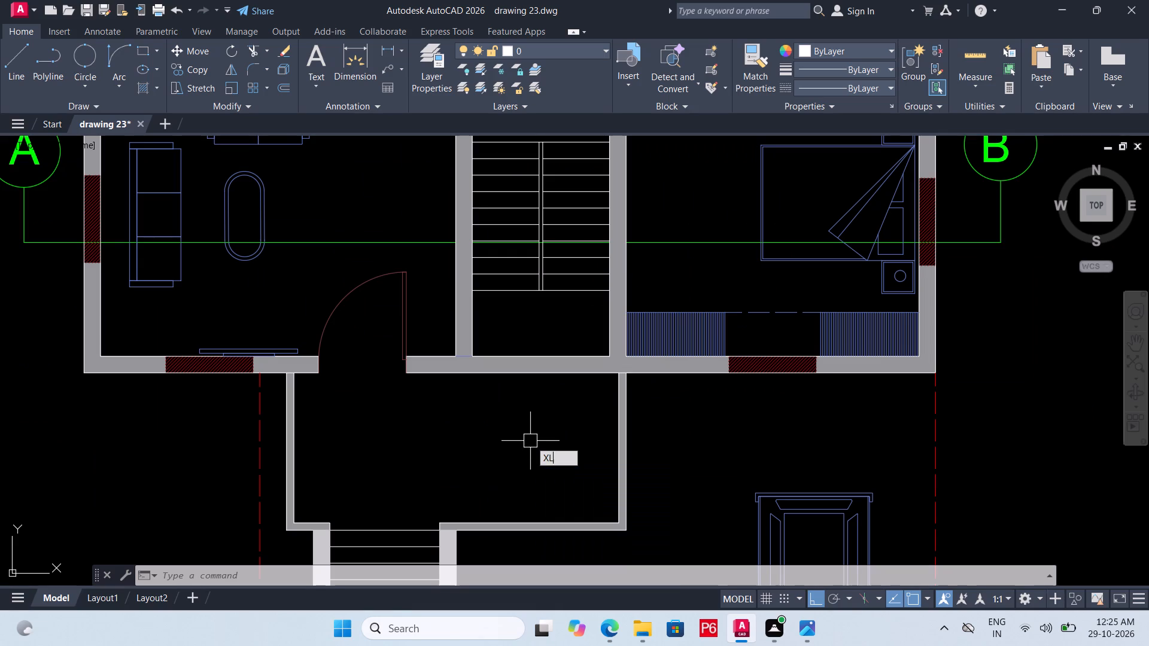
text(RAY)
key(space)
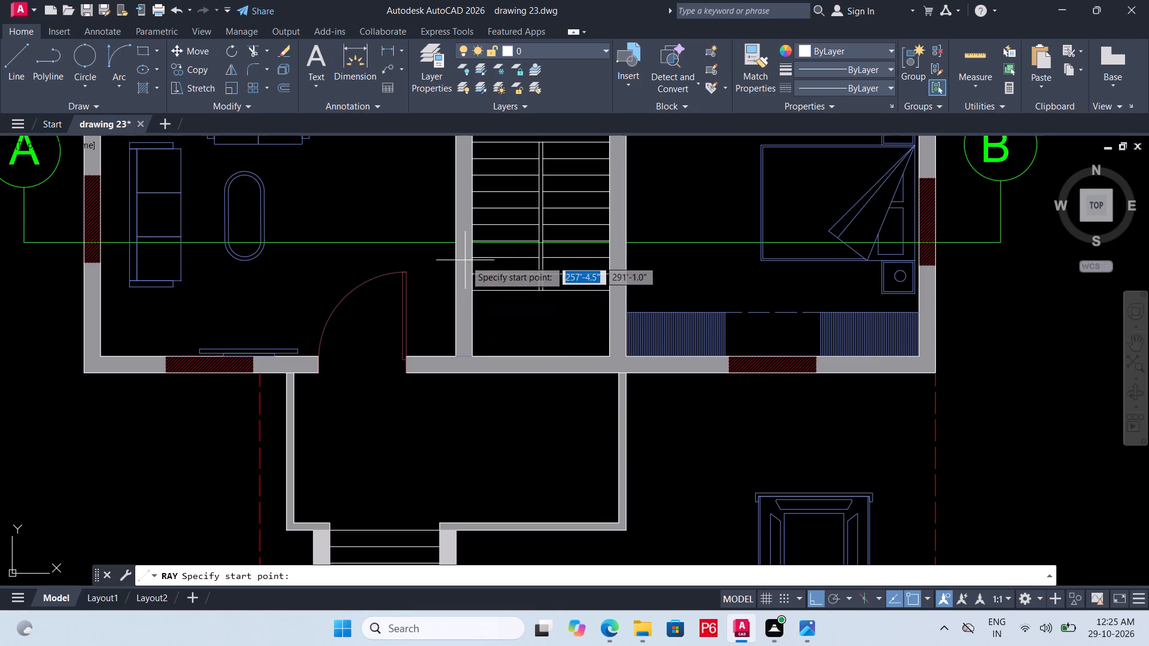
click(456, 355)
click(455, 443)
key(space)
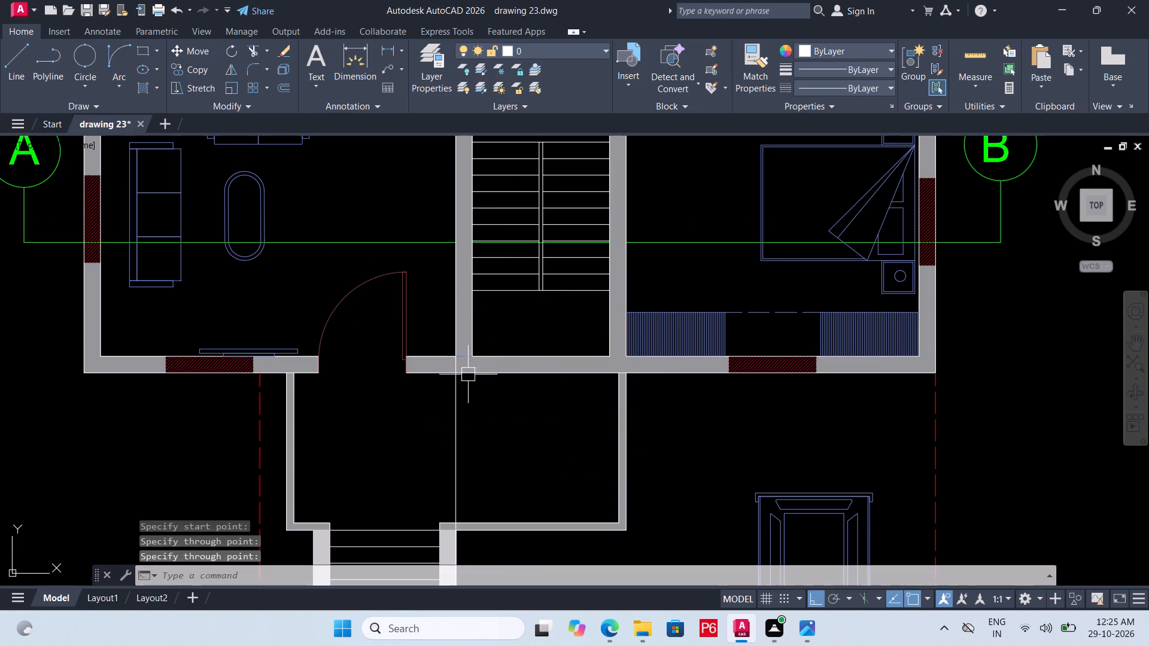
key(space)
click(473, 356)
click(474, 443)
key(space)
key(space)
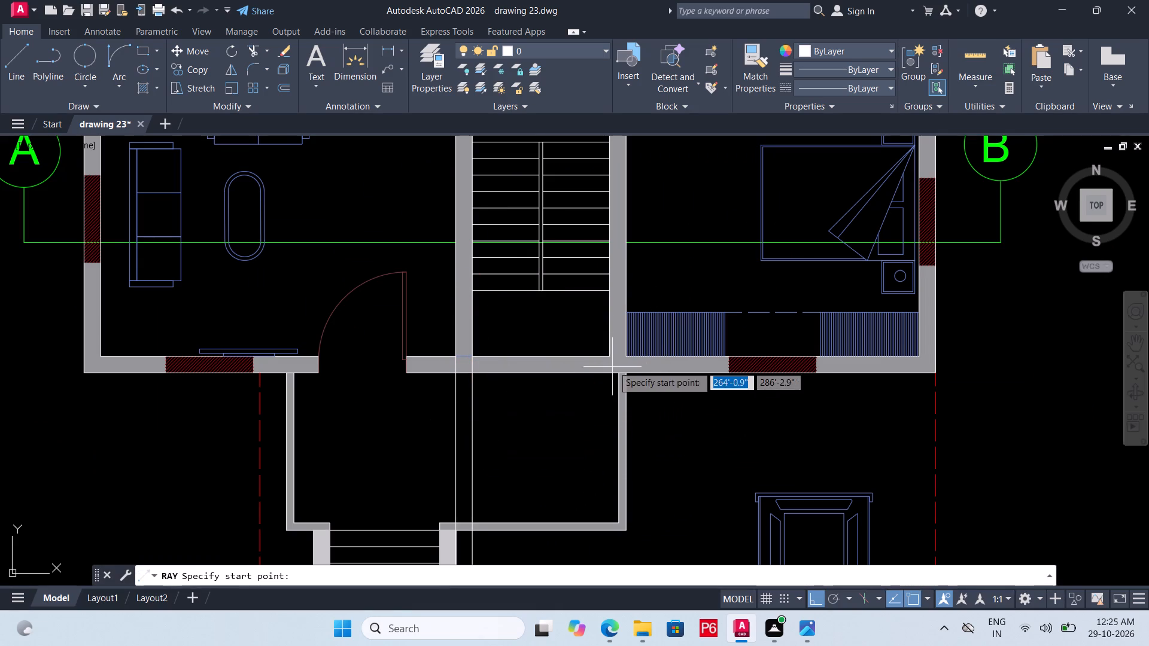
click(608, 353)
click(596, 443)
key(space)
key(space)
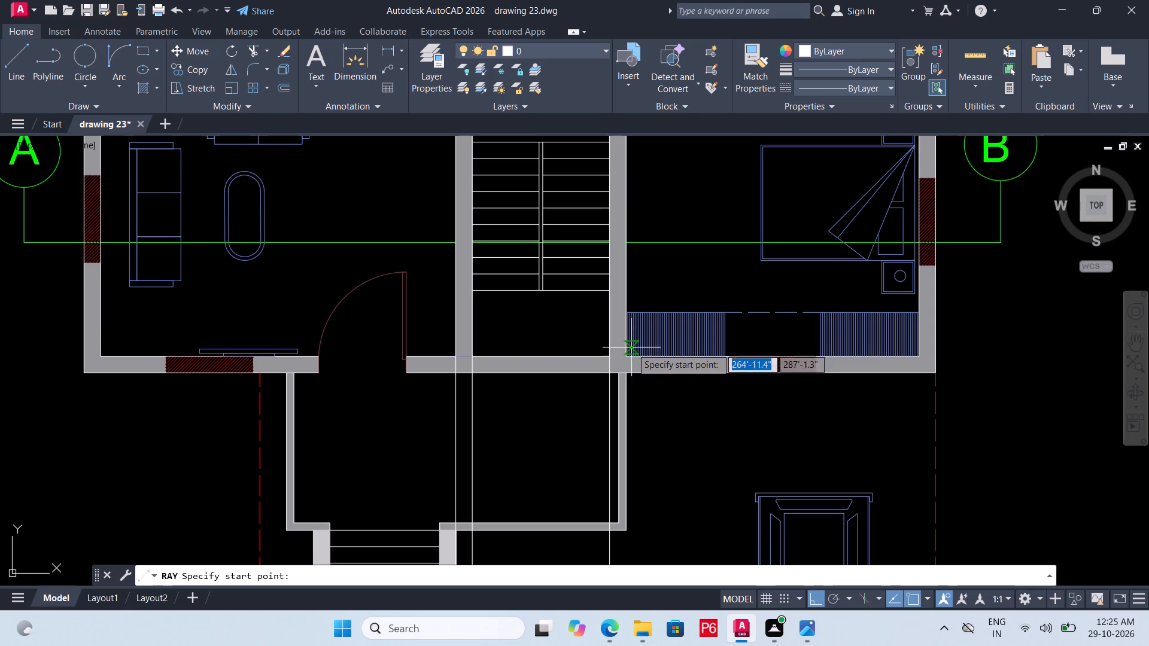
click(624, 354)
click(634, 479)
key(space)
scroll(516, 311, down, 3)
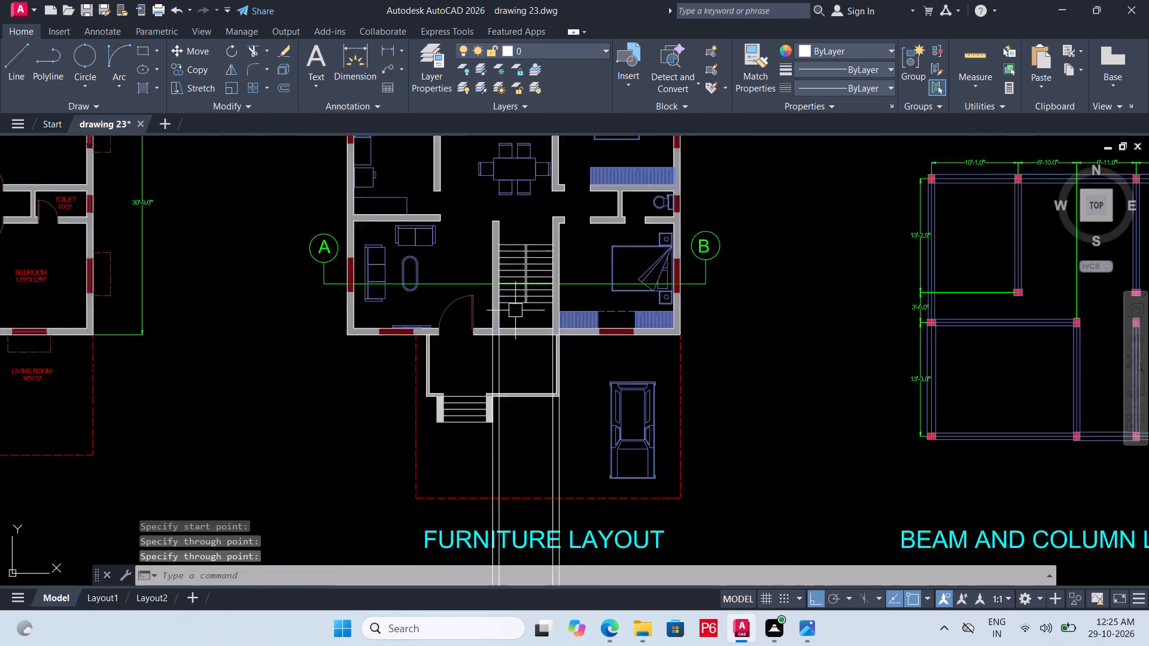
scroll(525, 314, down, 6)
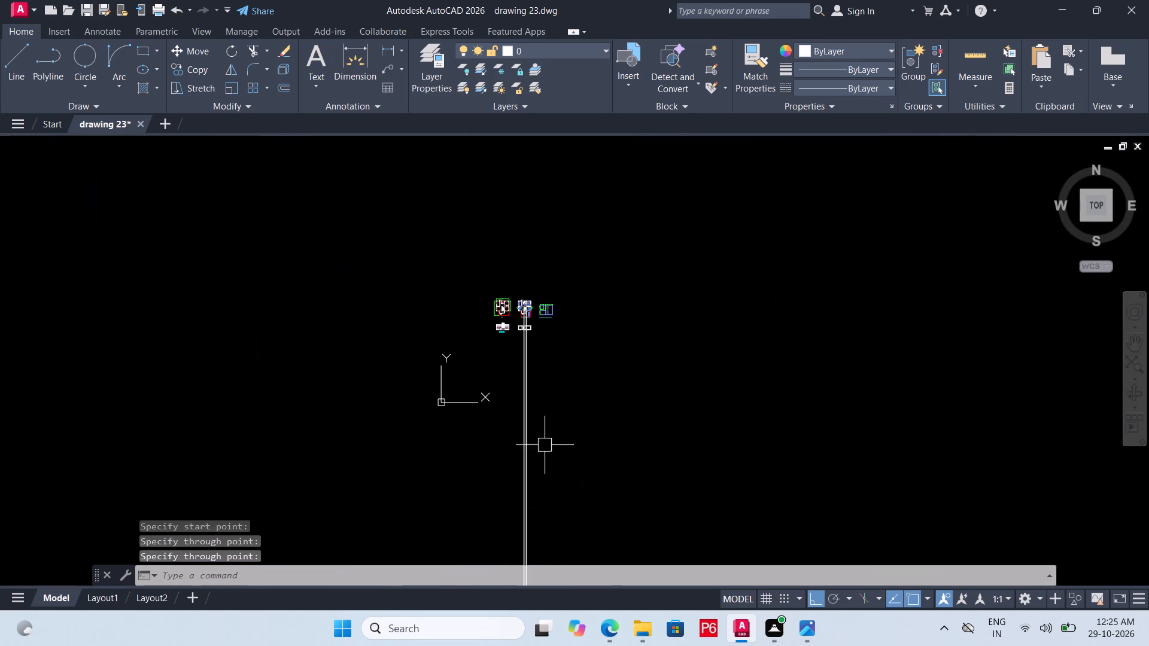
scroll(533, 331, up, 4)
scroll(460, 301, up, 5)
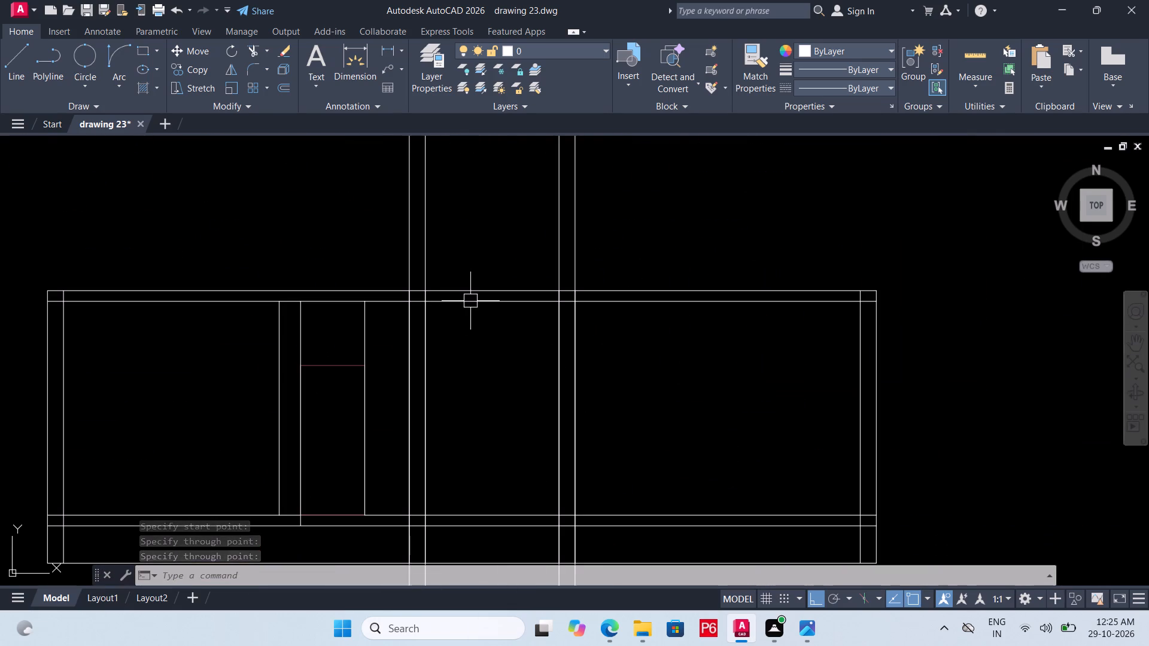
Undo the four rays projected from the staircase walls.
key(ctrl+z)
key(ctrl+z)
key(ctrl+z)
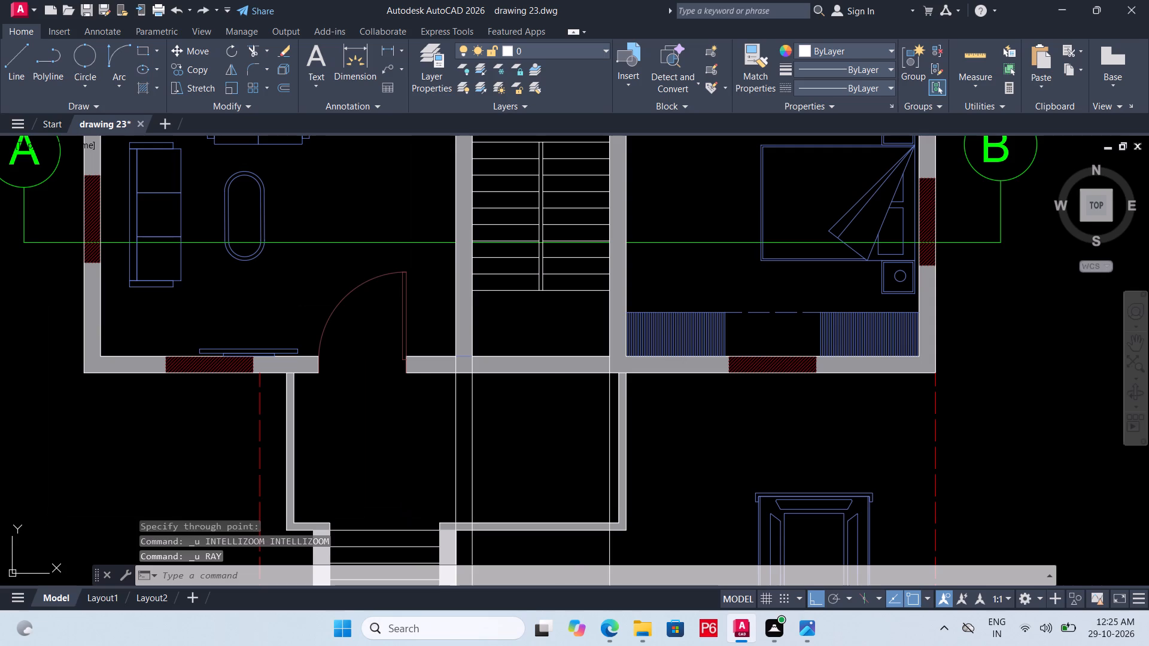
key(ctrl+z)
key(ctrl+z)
Project vertical rays down from both jambs of the upper bedroom's door opening in the furniture layout, and save.
scroll(435, 317, down, 3)
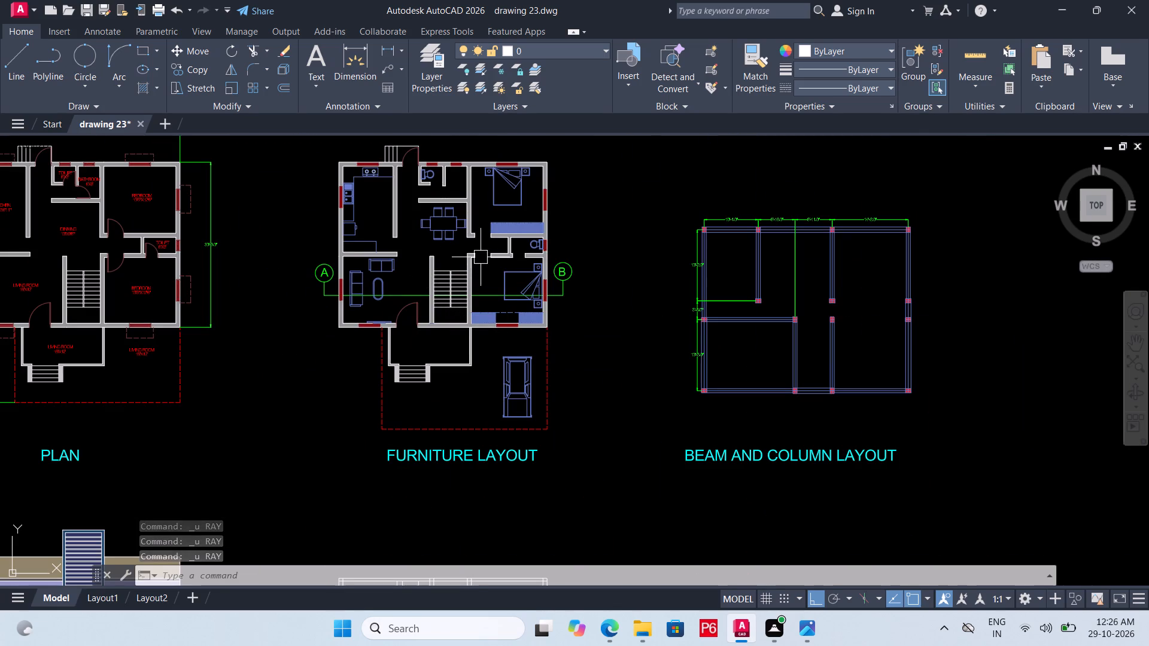
scroll(494, 261, up, 3)
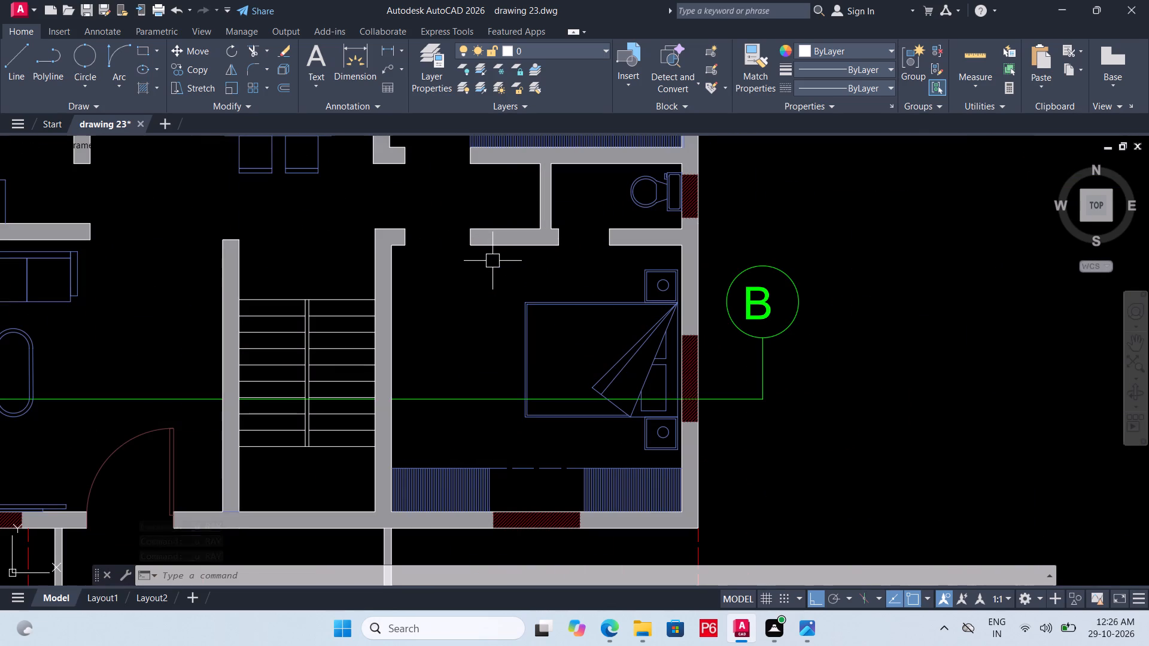
text(RAY)
key(space)
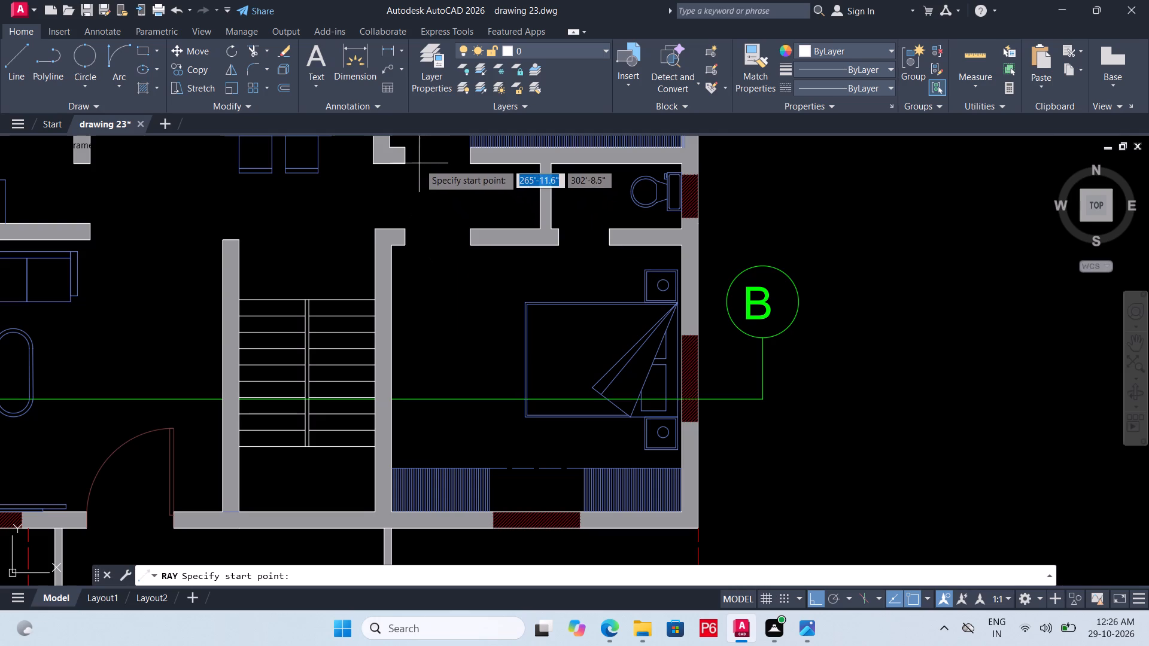
click(405, 163)
click(412, 274)
key(space)
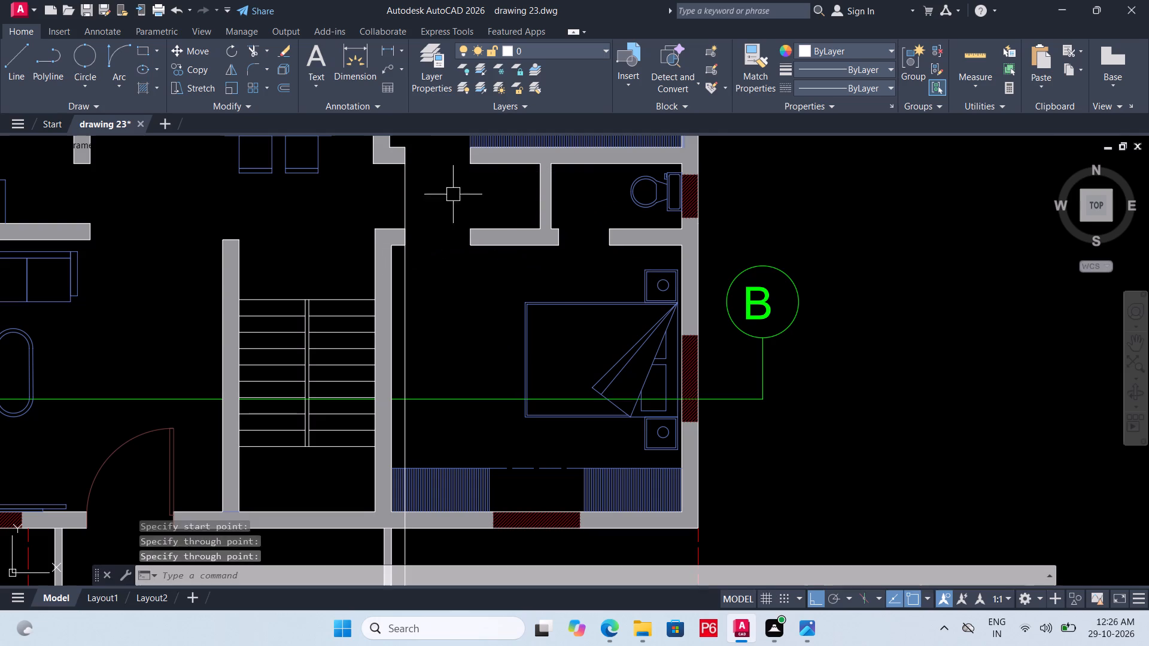
key(space)
click(470, 163)
click(481, 297)
key(Escape)
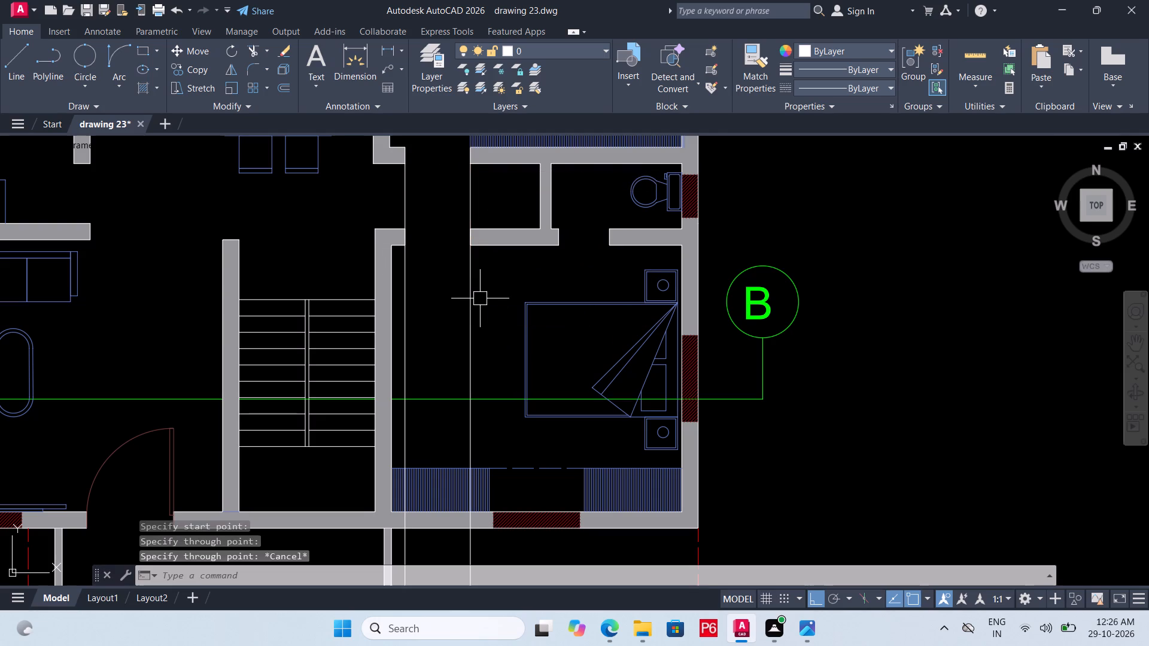
key(ctrl+s)
key(ctrl+s)
key(ctrl+s)
Project a vertical ray down from the left jamb of the lower bedroom's toilet door opening.
key(r)
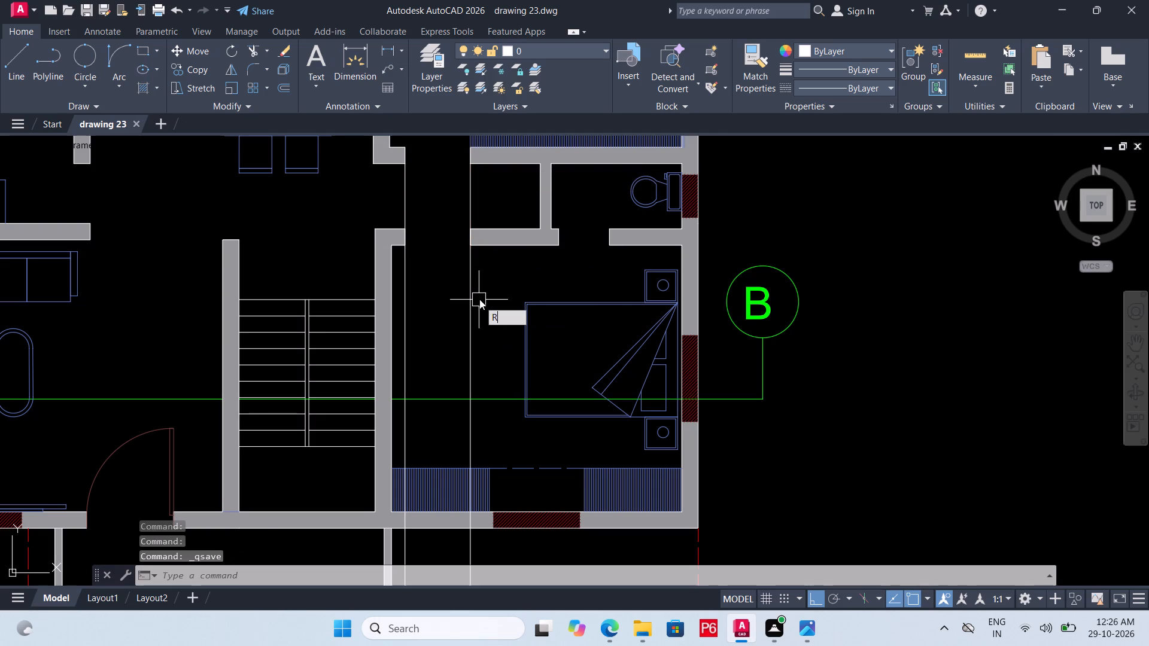
key(a)
key(y)
key(space)
click(562, 245)
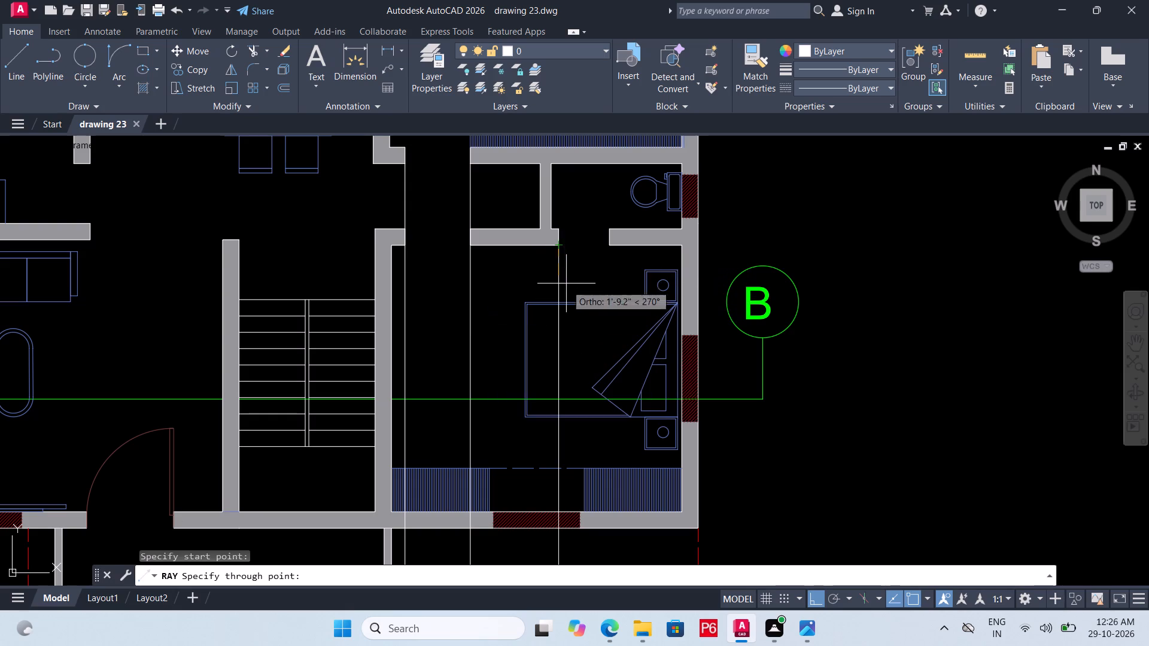
click(566, 287)
key(space)
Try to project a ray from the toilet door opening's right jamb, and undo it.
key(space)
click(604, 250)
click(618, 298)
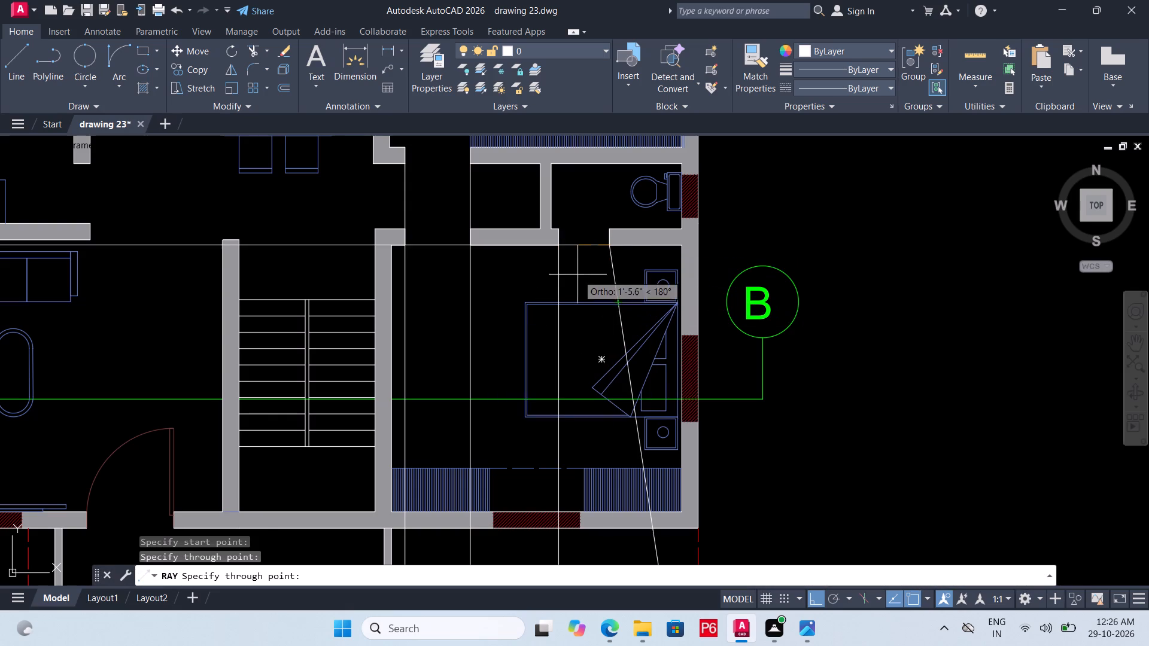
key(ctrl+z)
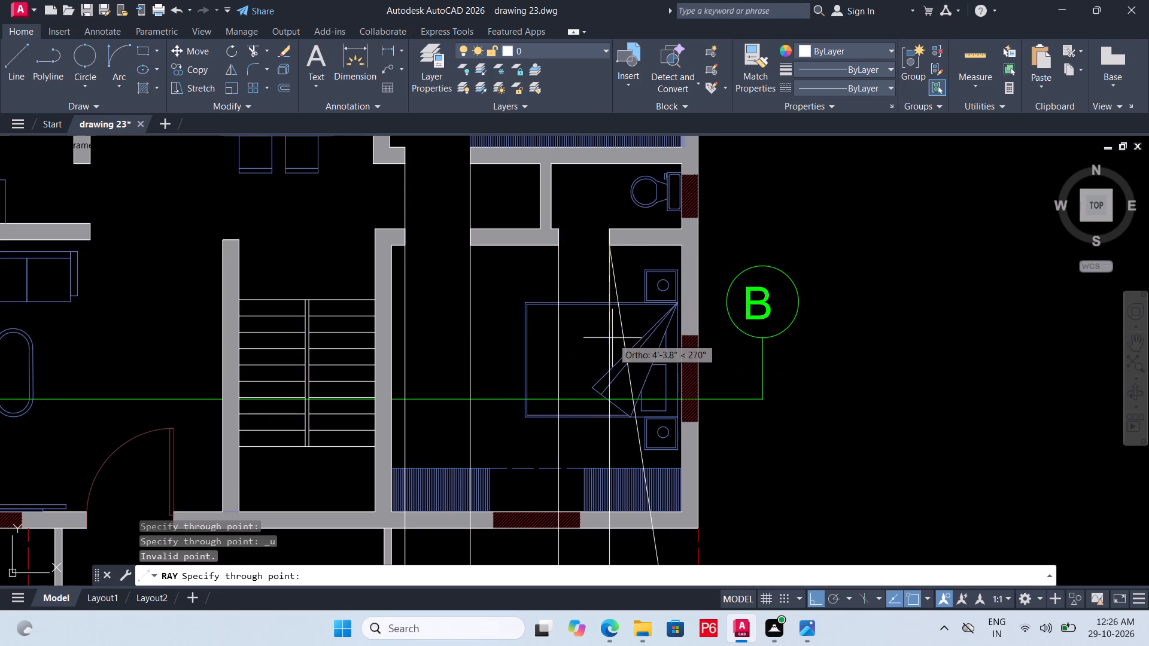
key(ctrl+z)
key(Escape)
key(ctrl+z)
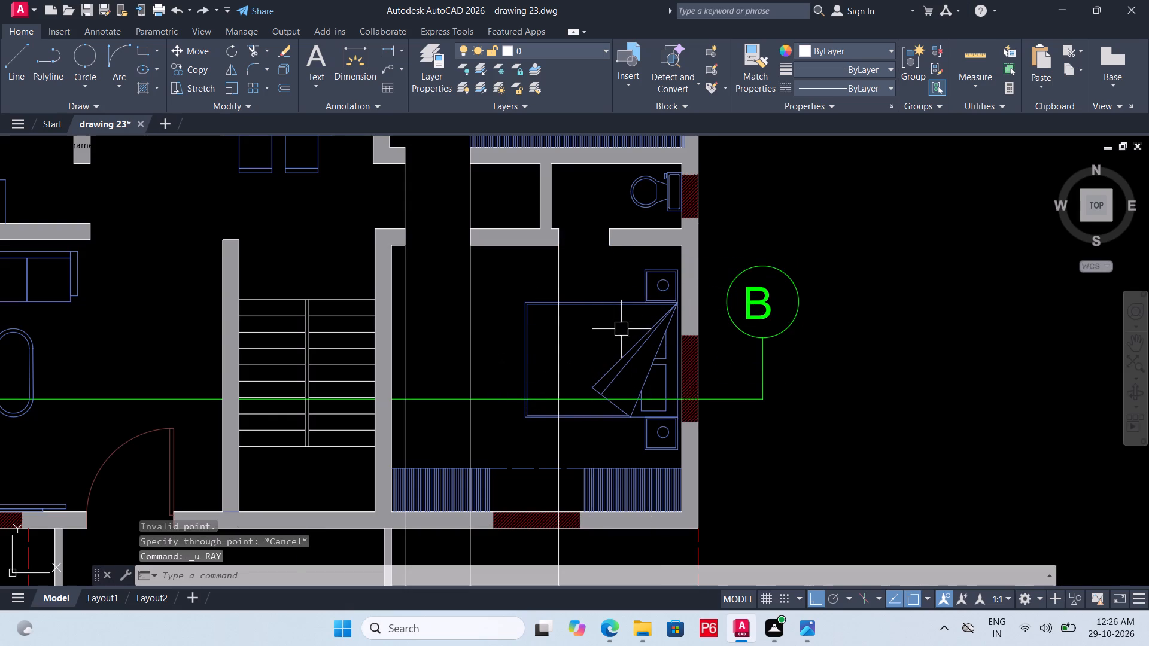
Project a vertical ray straight down from the toilet door opening's right jamb through the section, and save.
text(RAY)
key(space)
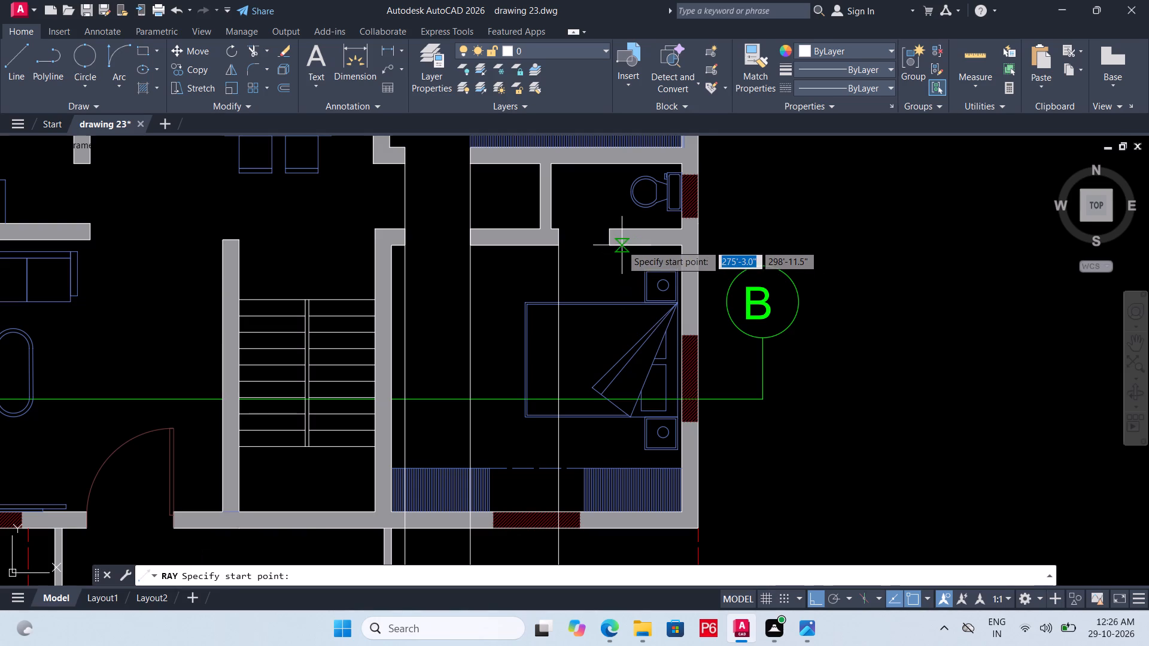
click(609, 244)
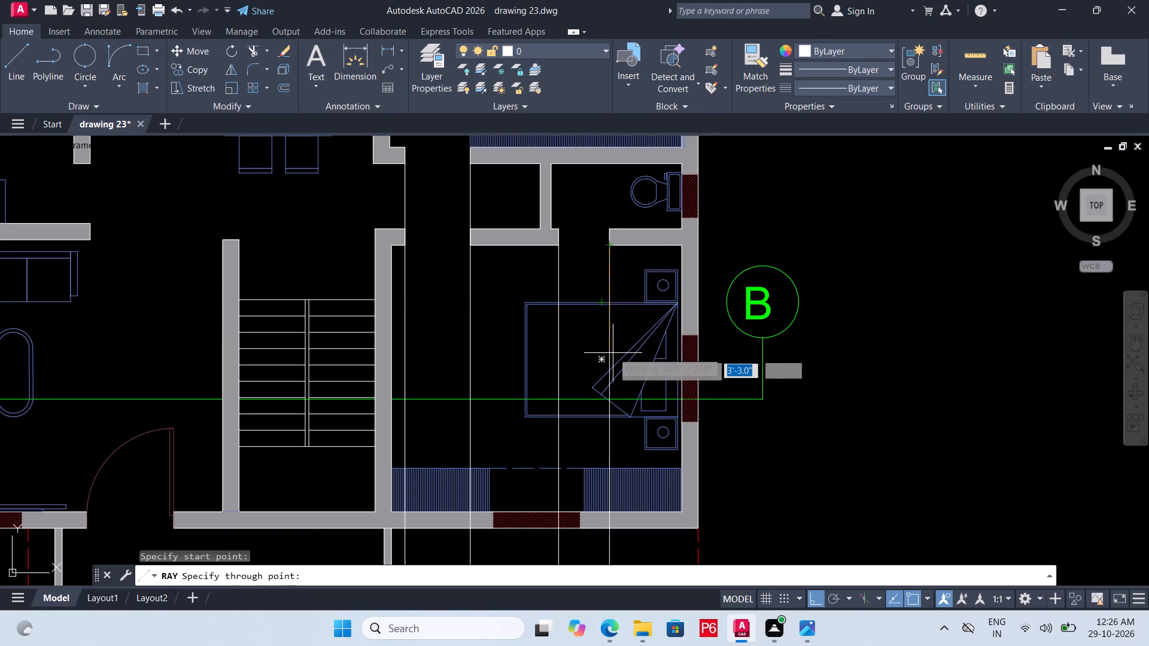
click(610, 447)
scroll(586, 399, down, 4)
key(ctrl+s)
key(ctrl+s)
key(ctrl+s)
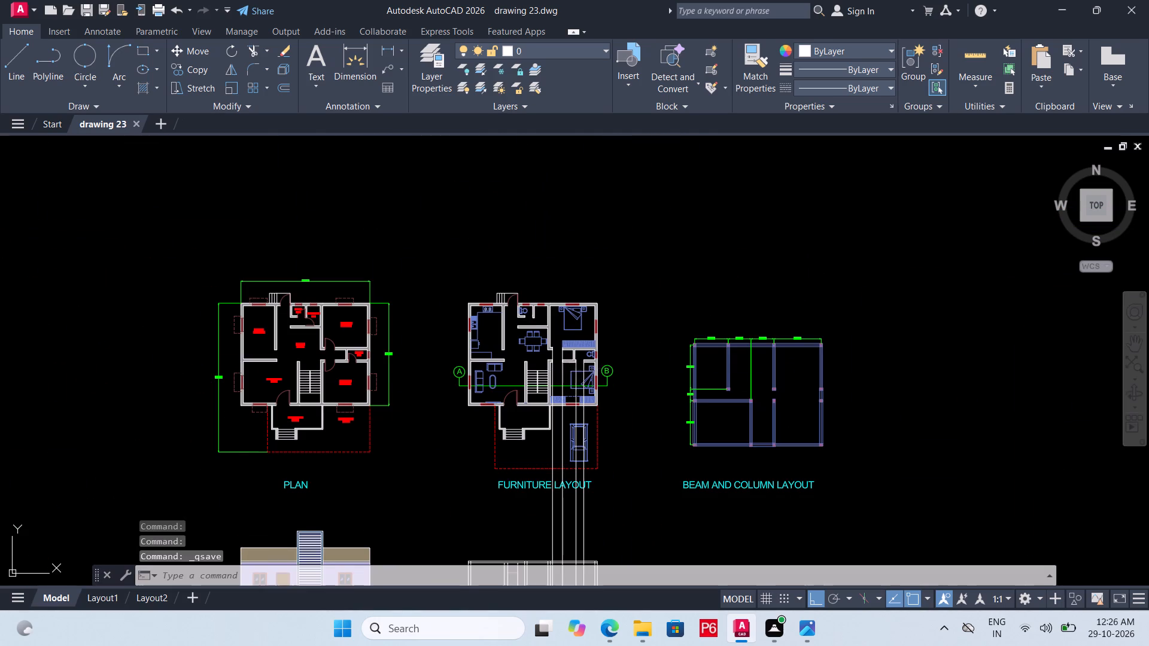
key(ctrl+s)
key(ctrl+s)
key(ctrl+s)
key(ctrl+s)
Offset the section's upper floor line 7' upward to mark the door head height.
scroll(572, 340, down, 2)
scroll(578, 432, up, 4)
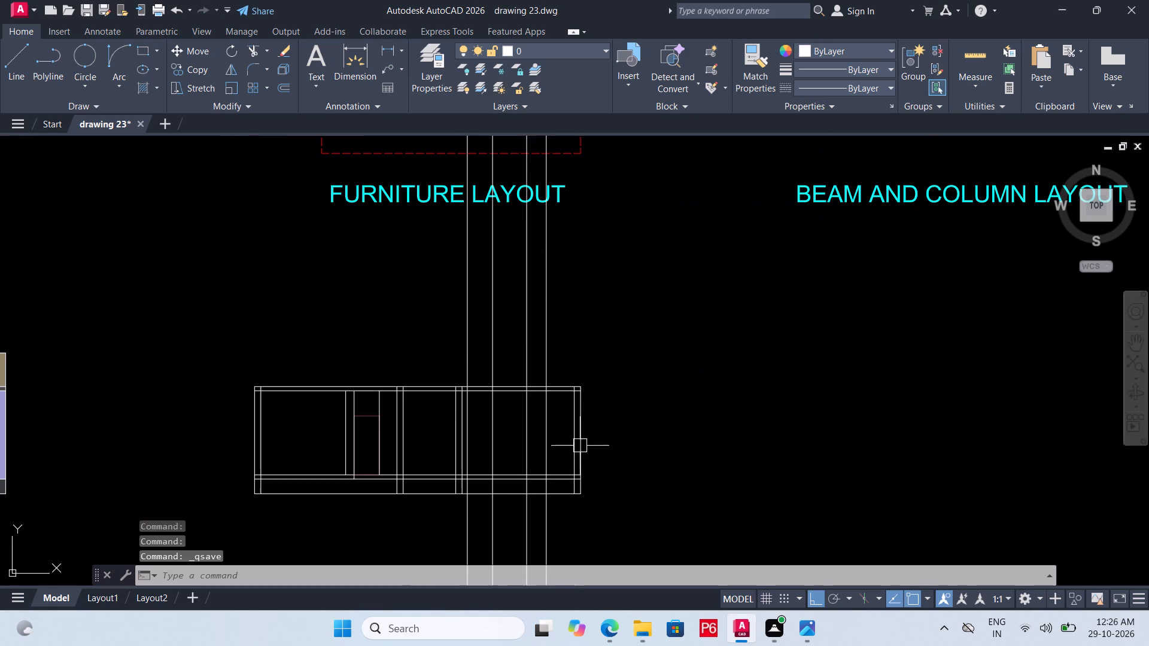
scroll(483, 499, up, 1)
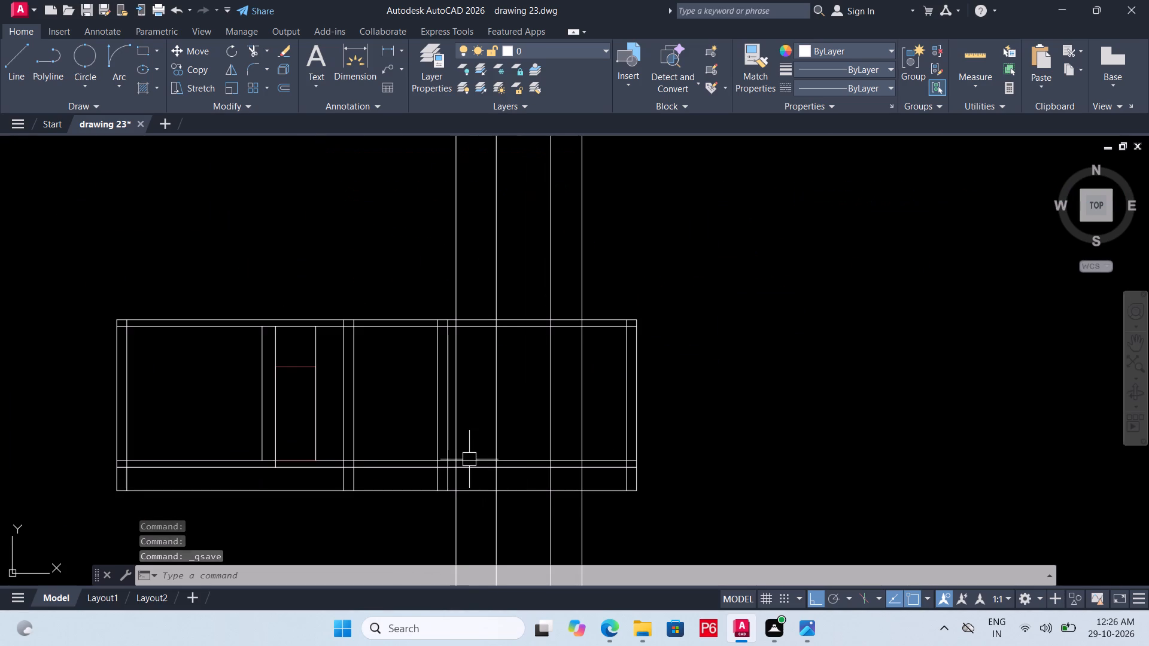
scroll(469, 459, up, 1)
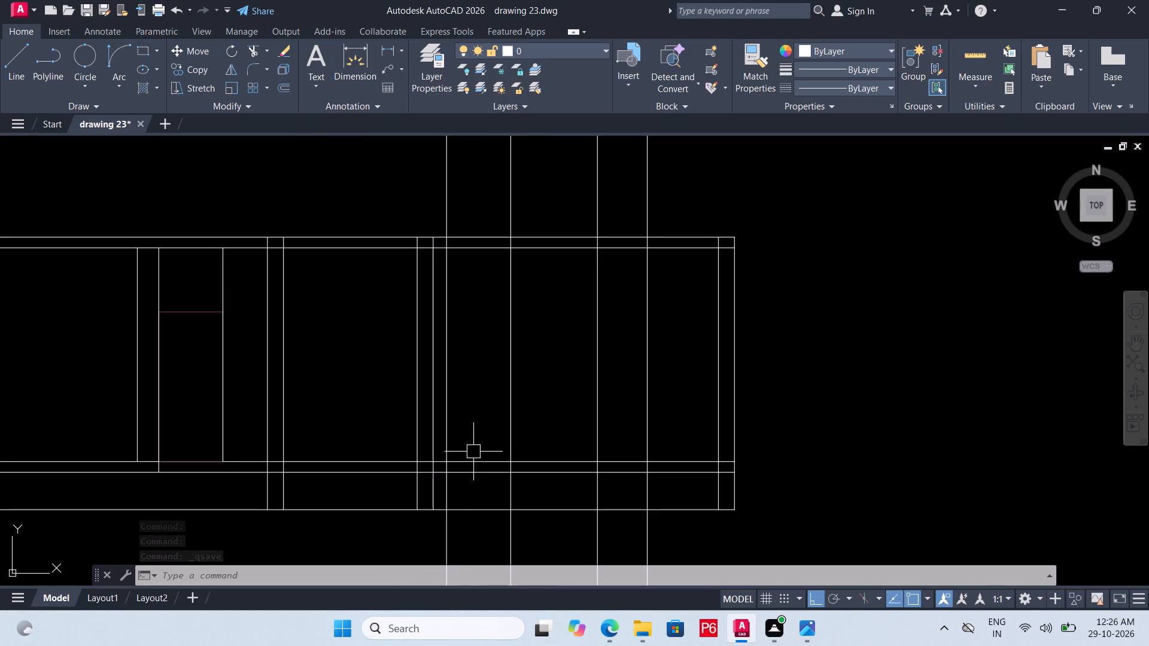
click(476, 459)
key(o)
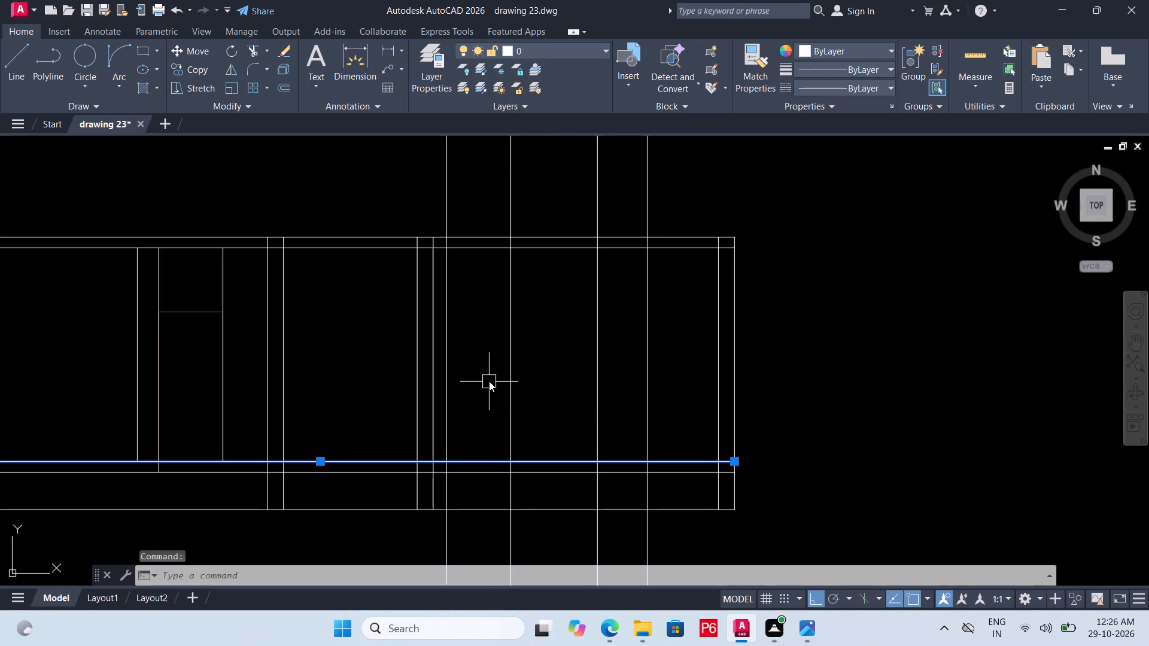
key(Return)
key(7)
key(semicolon)
key(apostrophe)
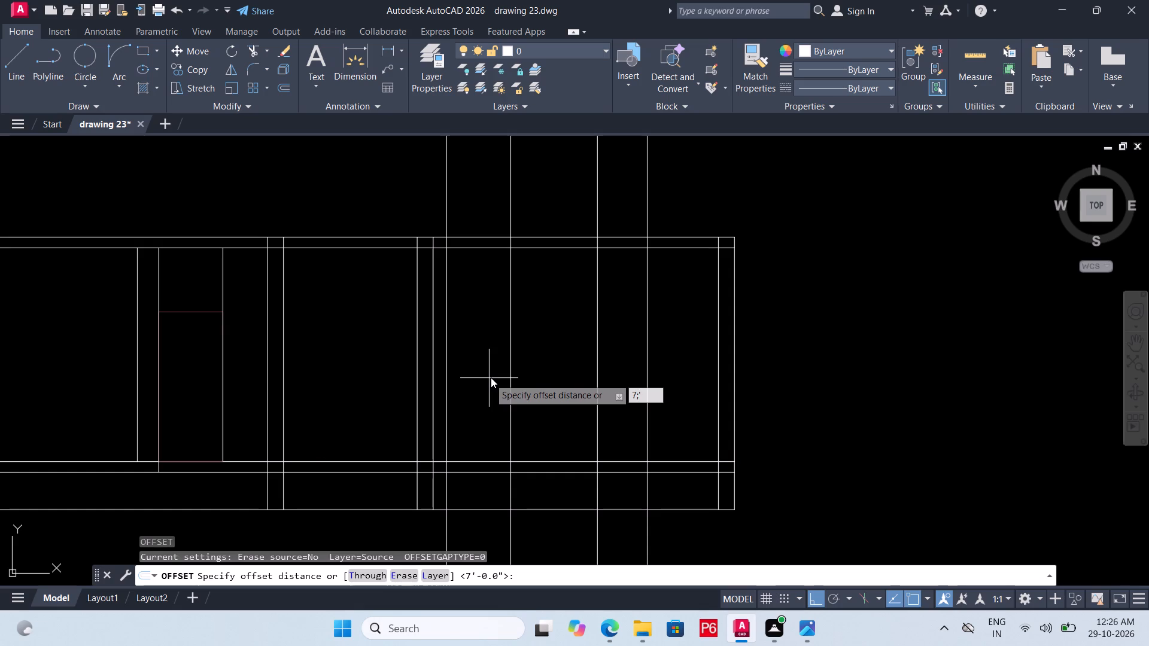
key(BackSpace)
key(BackSpace)
key(apostrophe)
key(Return)
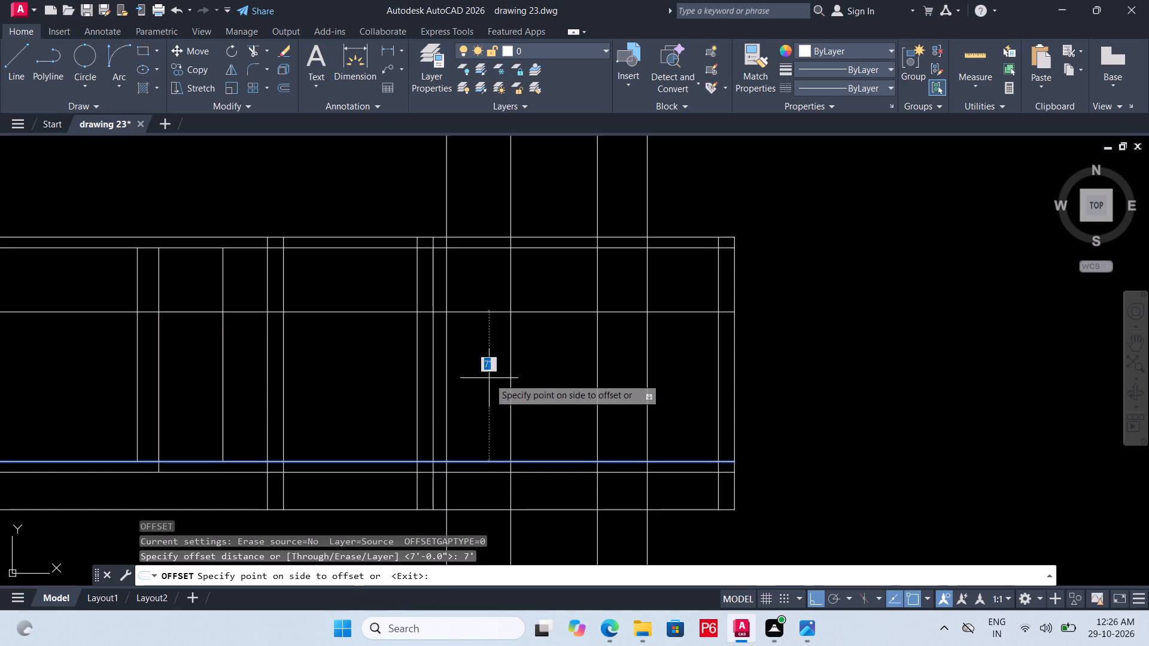
click(500, 326)
key(space)
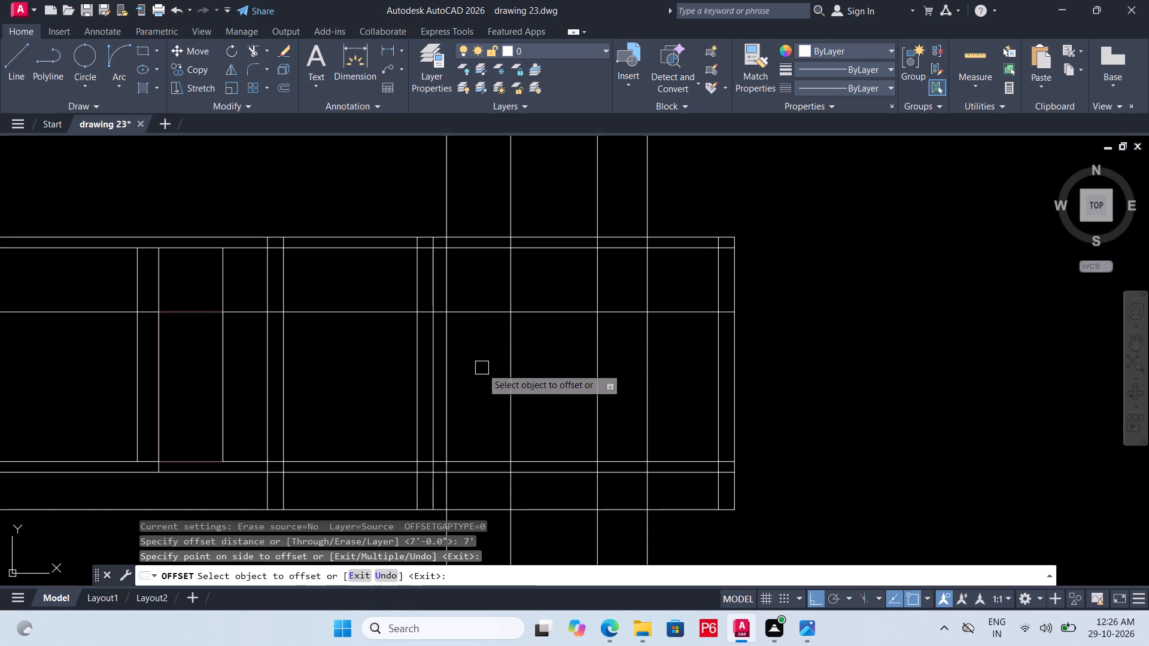
Make the door layer current.
click(550, 50)
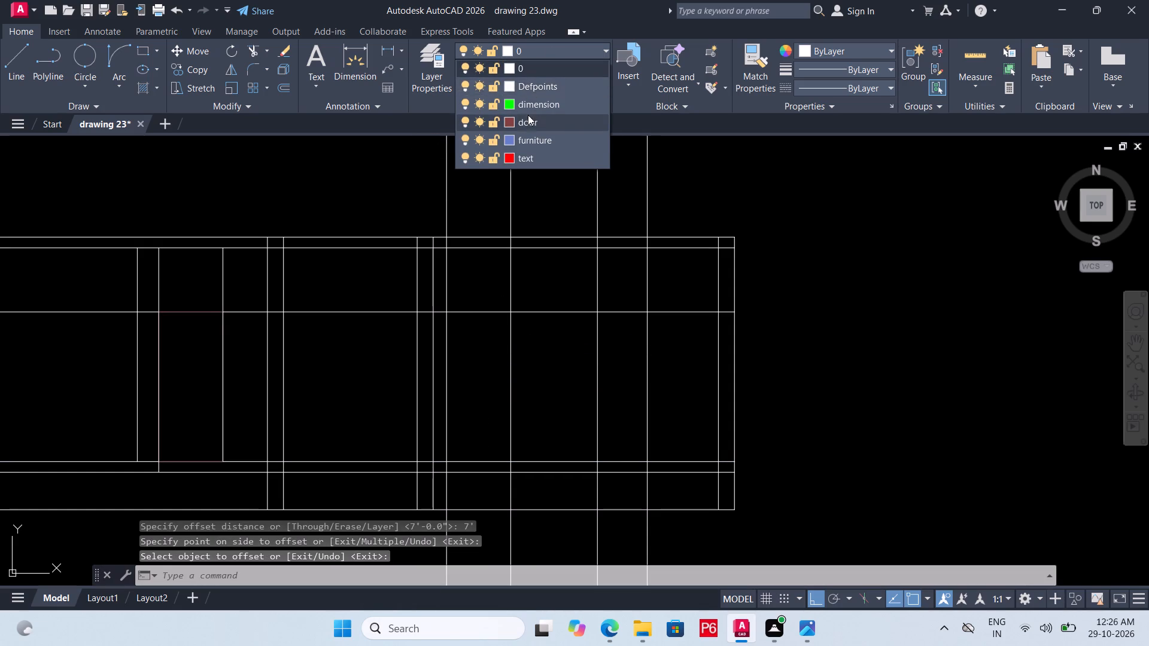
click(528, 123)
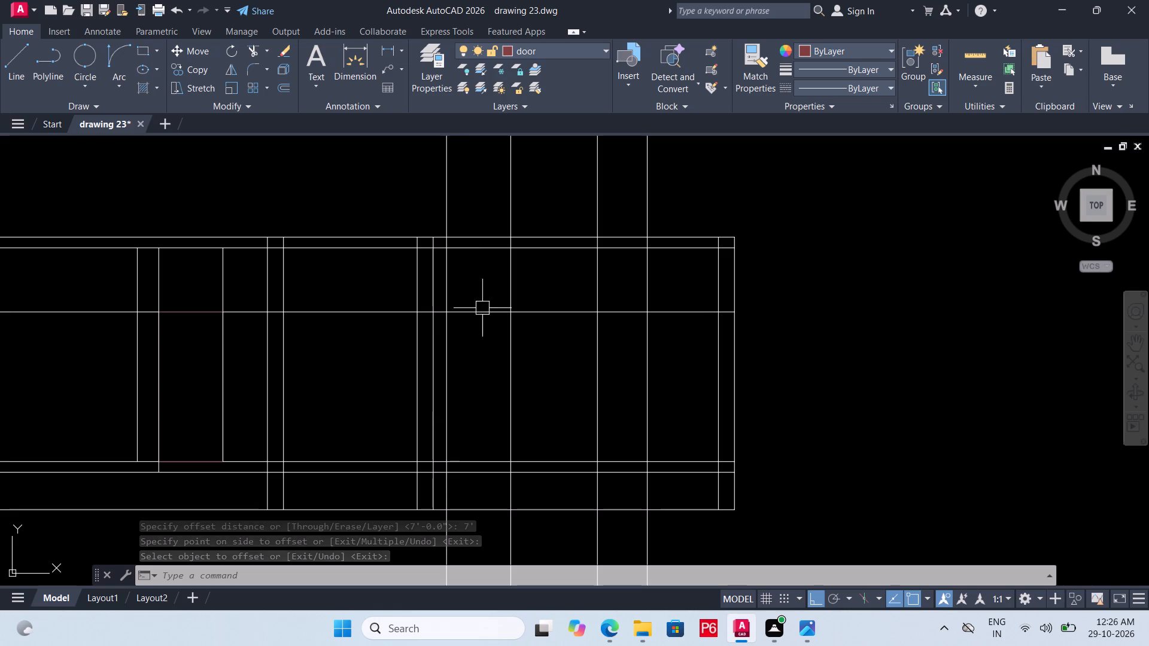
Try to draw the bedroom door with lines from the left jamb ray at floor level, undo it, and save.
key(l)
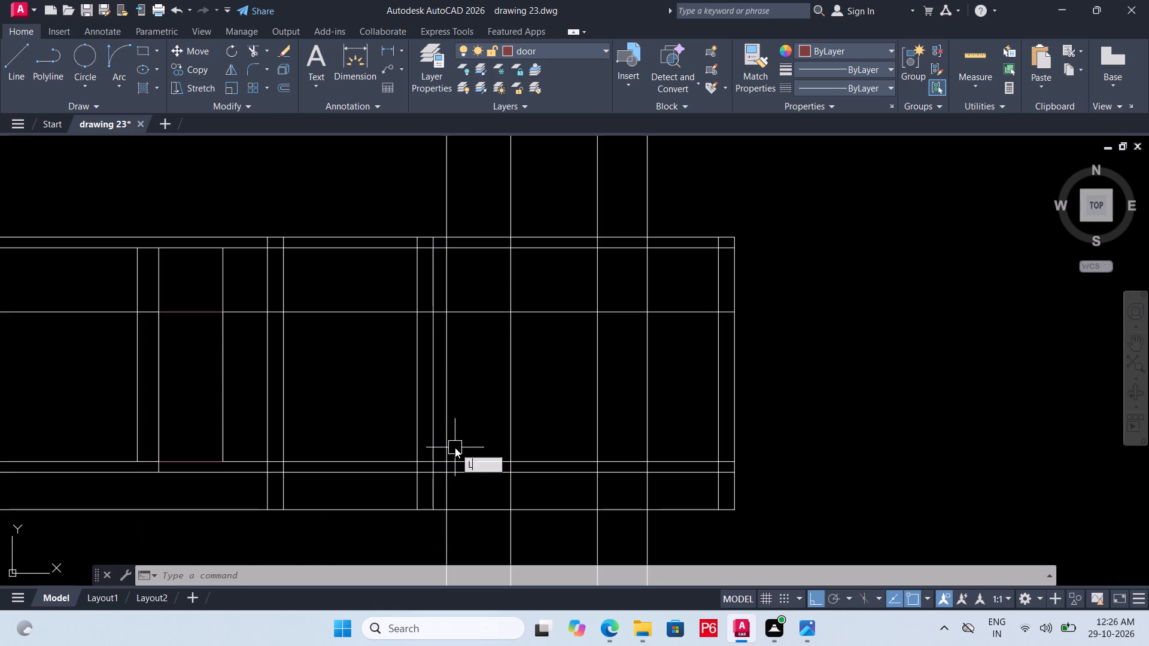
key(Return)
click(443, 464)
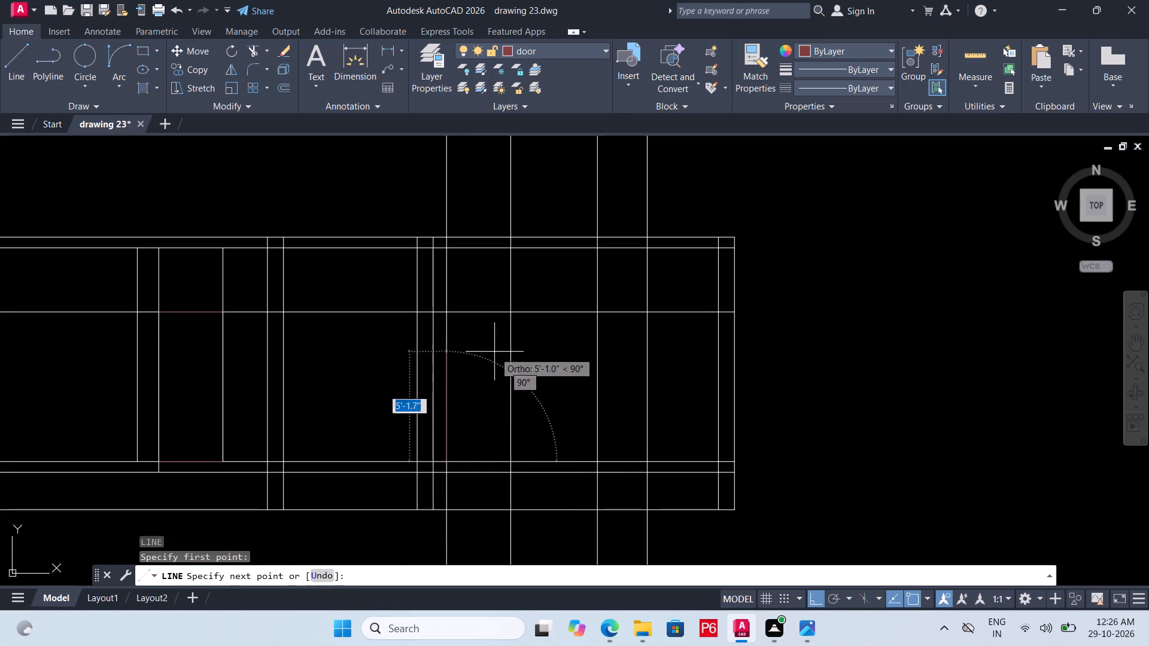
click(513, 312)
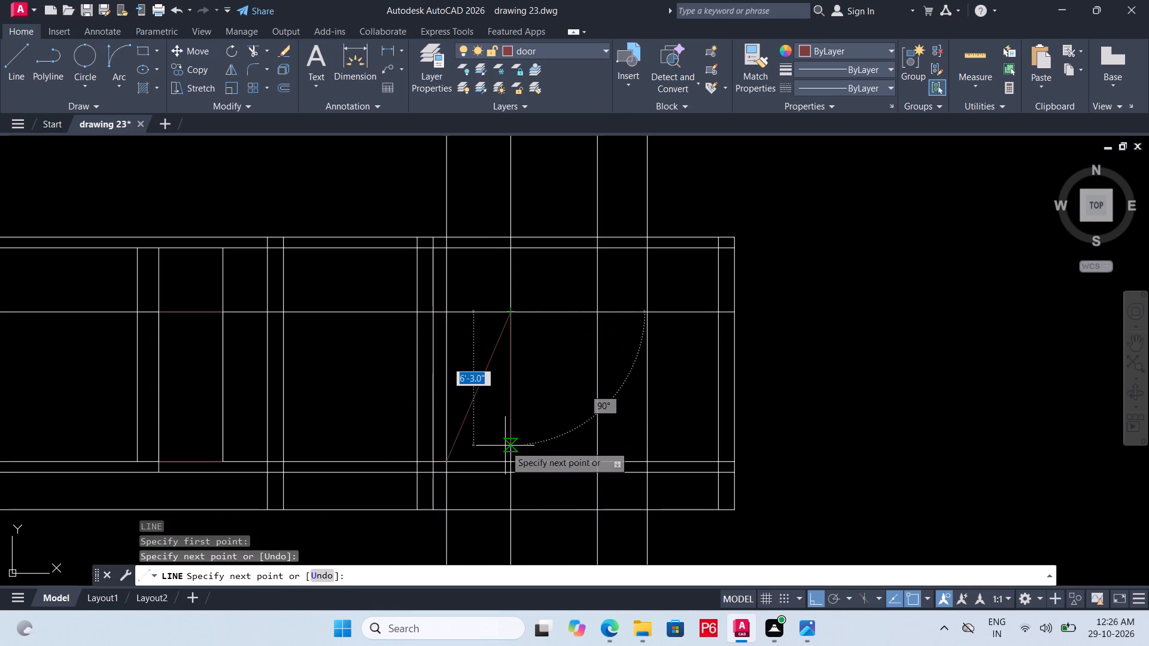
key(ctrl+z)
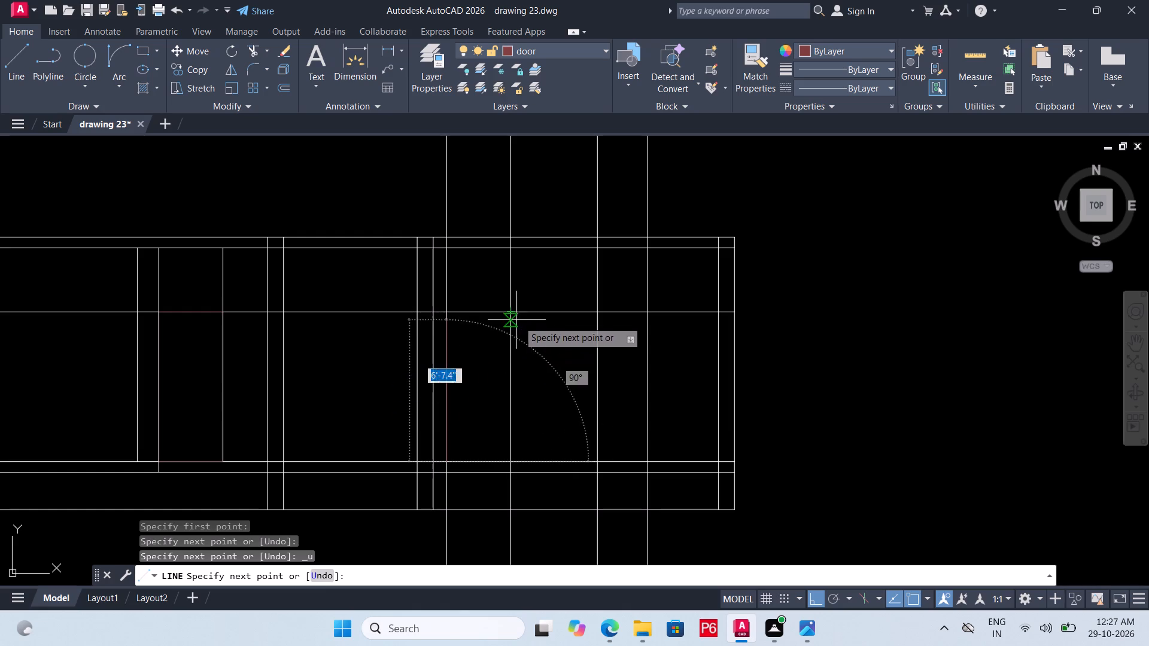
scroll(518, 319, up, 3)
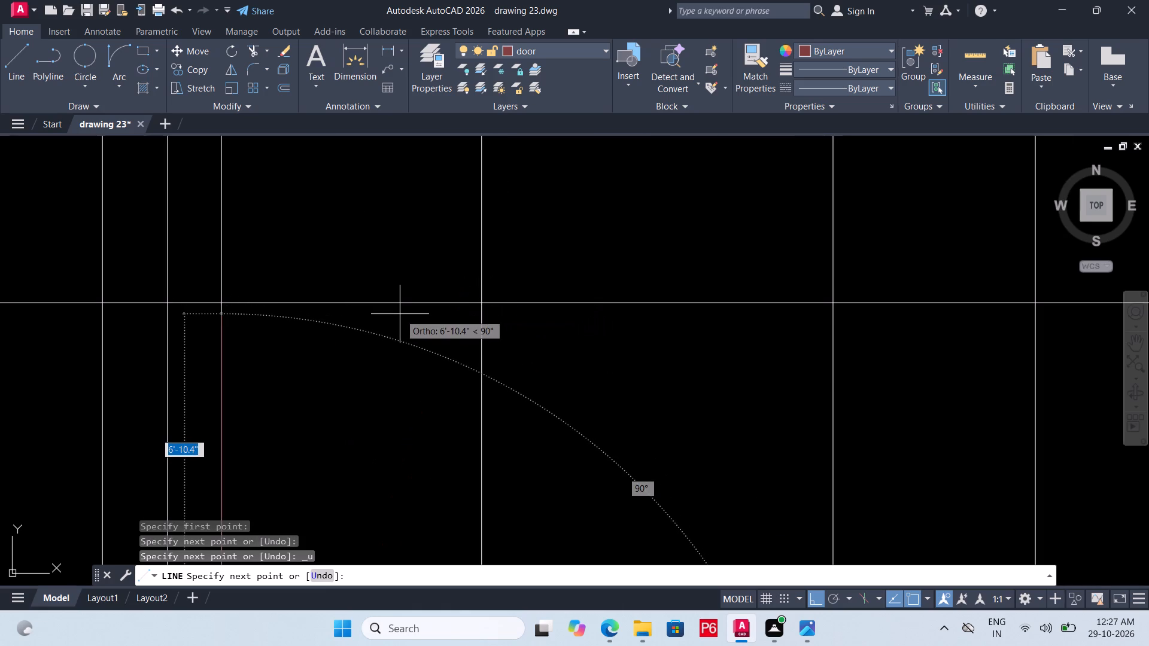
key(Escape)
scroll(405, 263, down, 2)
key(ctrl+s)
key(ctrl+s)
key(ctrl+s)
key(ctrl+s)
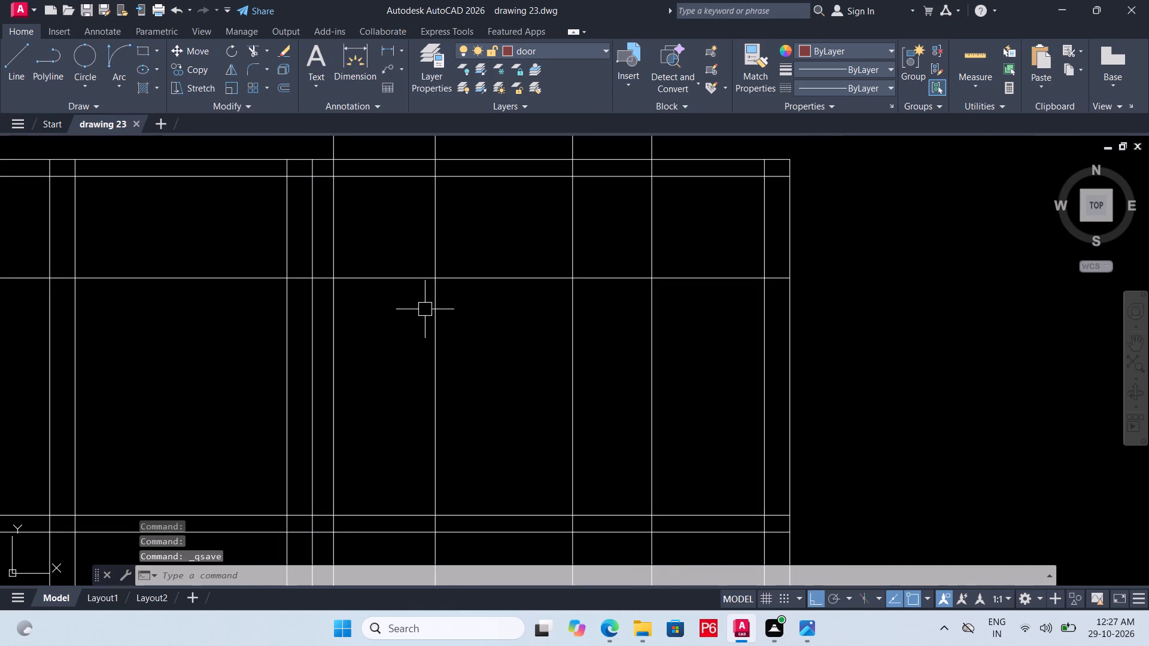
Draw a 3' by 7' rectangle for the bedroom door between its two jamb rays, from the floor line to the head line.
text(REC)
key(space)
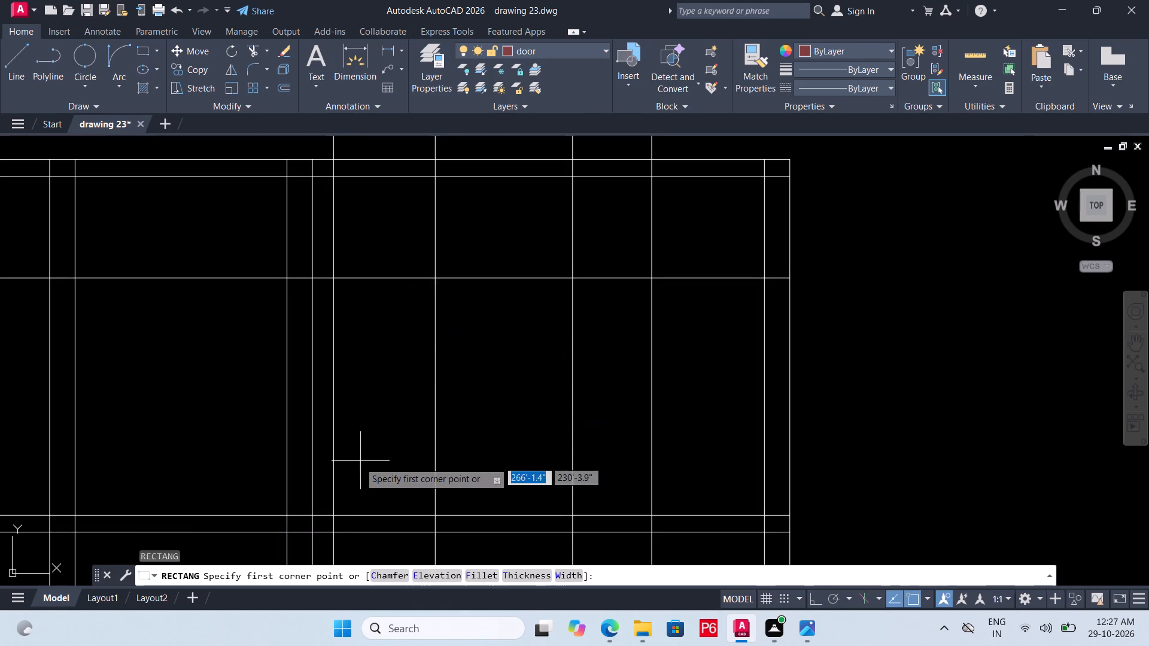
click(336, 511)
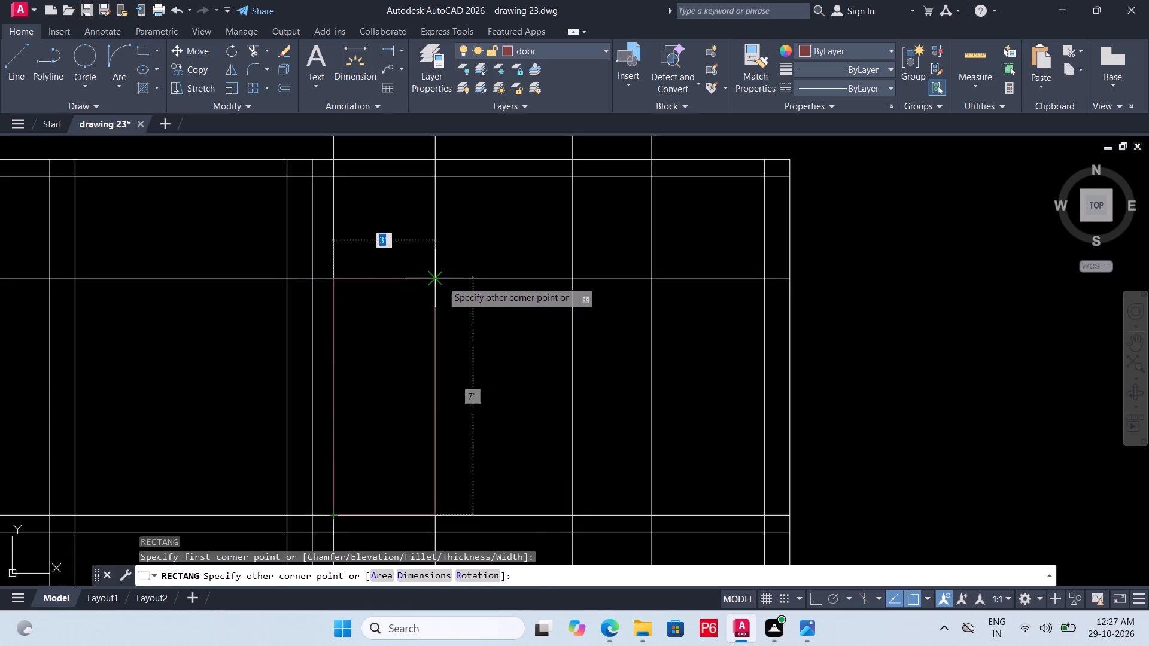
click(439, 281)
scroll(282, 300, down, 1)
Draw the toilet door rectangle between its two jamb rays, from the floor line to the 7' head line, and save.
key(space)
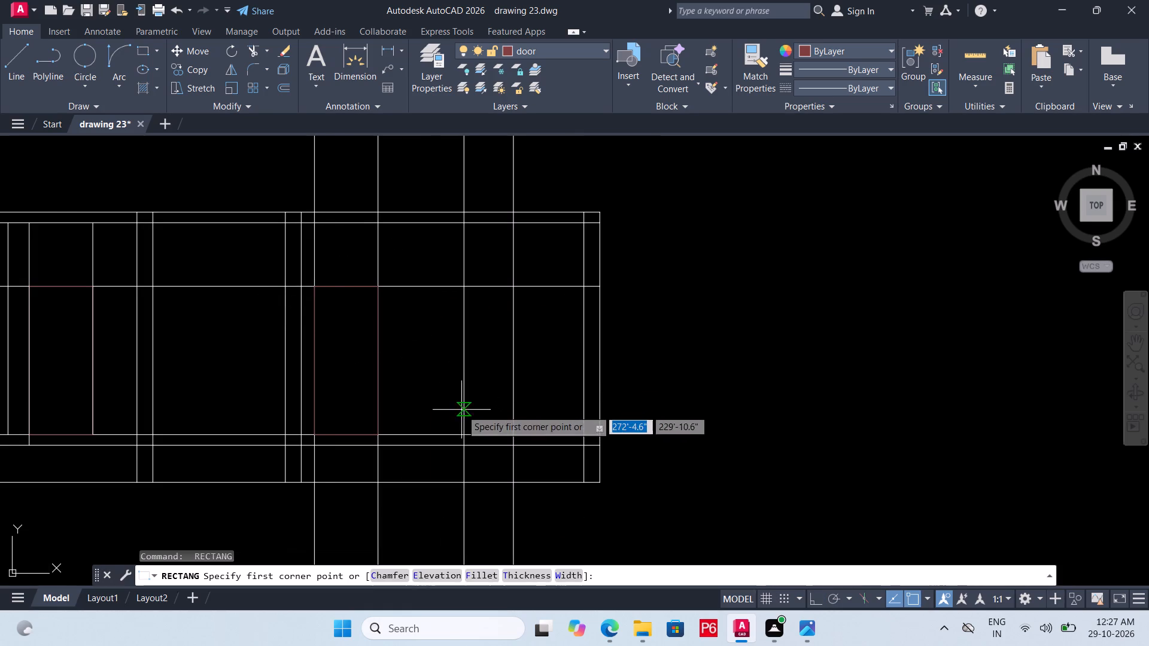
drag(463, 437, 469, 423)
click(517, 281)
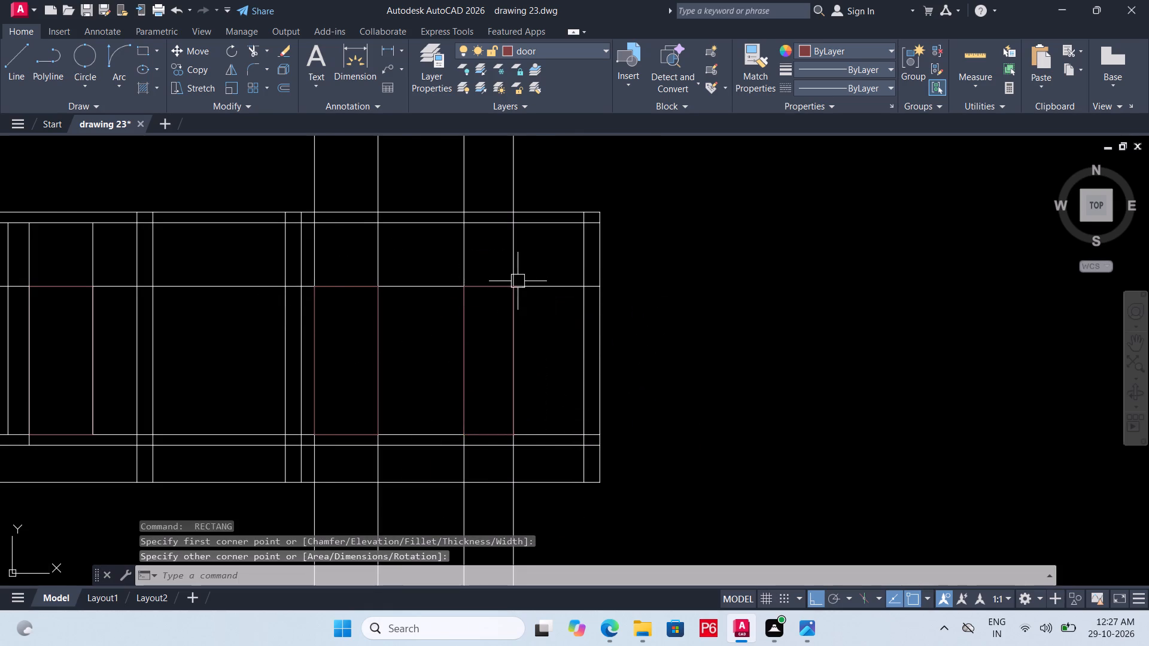
scroll(548, 323, down, 1)
key(ctrl+s)
key(ctrl+s)
key(ctrl+s)
Erase the four vertical projection rays crossing the section, and save the drawing.
scroll(548, 330, down, 1)
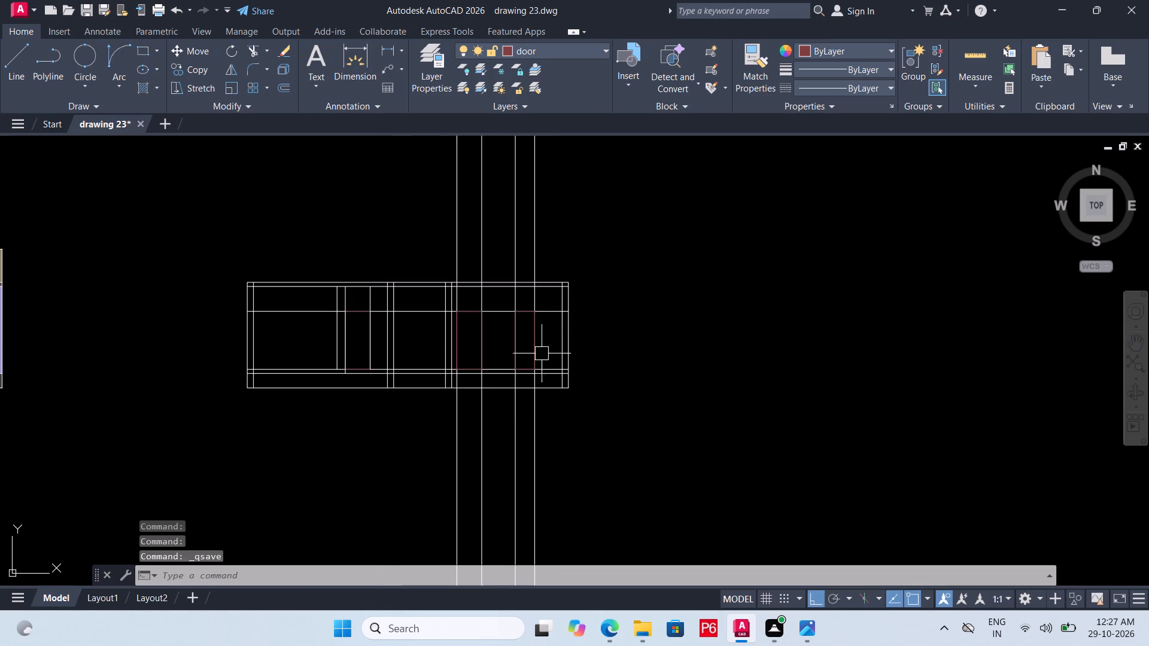
click(557, 448)
click(427, 462)
key(Delete)
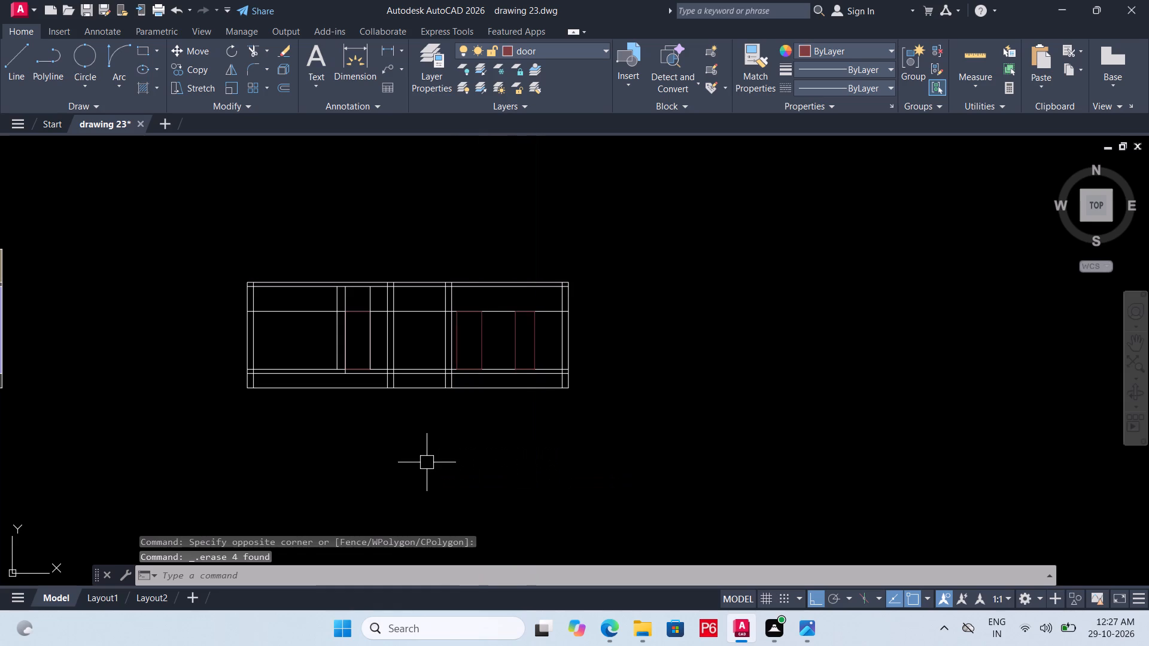
scroll(496, 435, down, 3)
scroll(498, 309, up, 4)
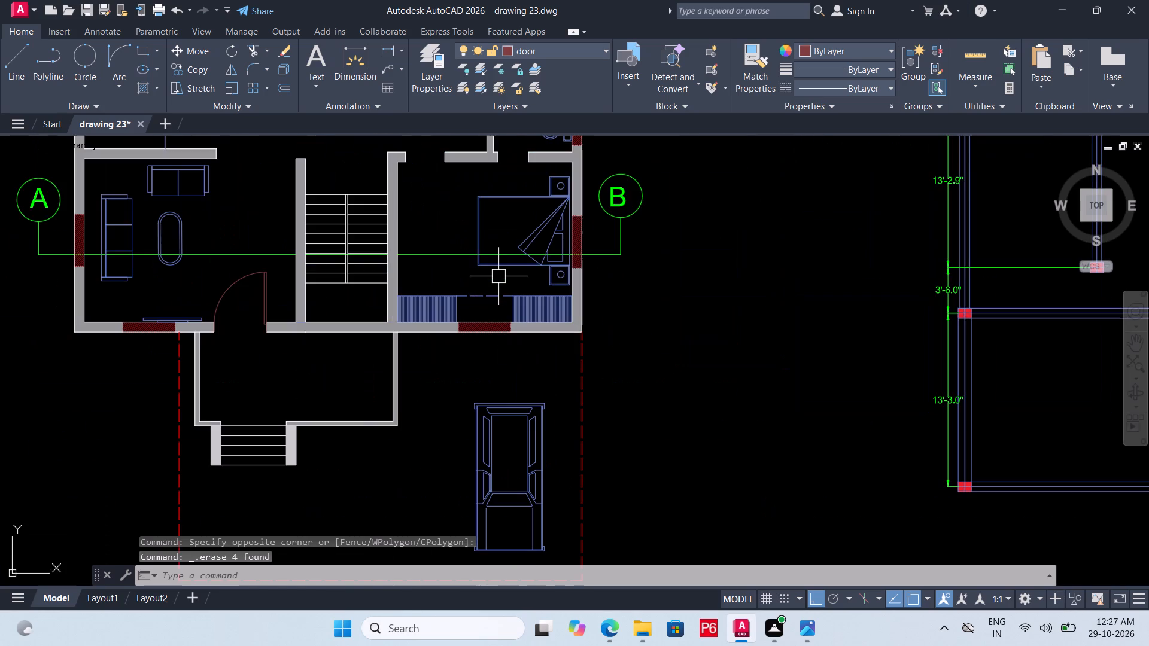
scroll(505, 300, down, 1)
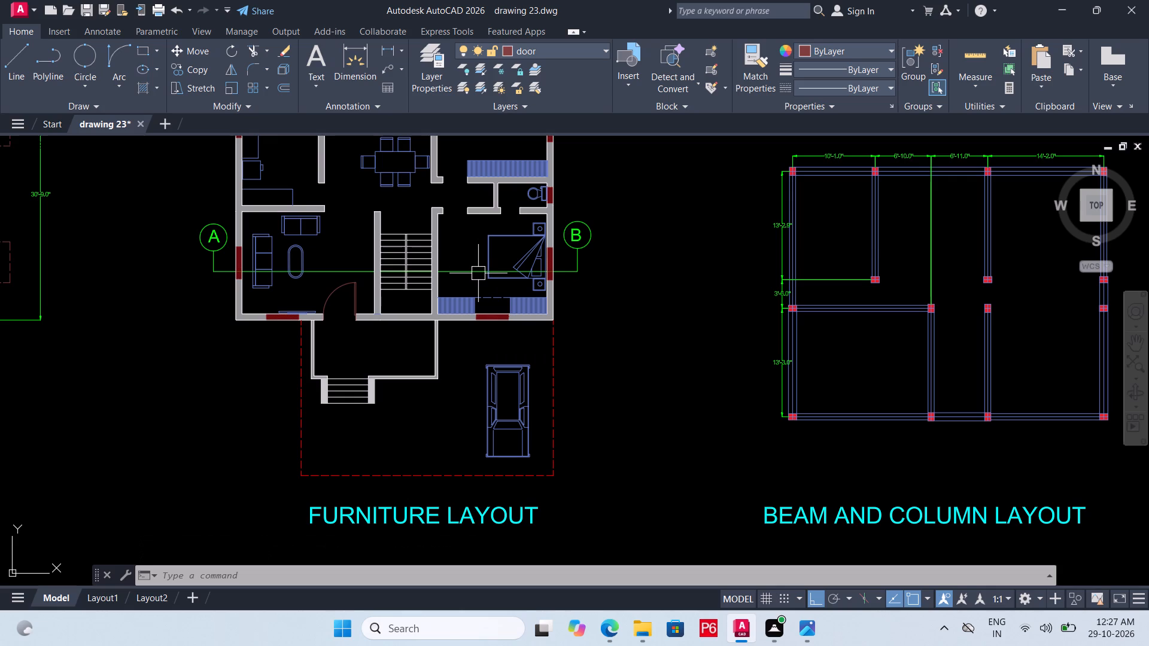
scroll(471, 237, down, 1)
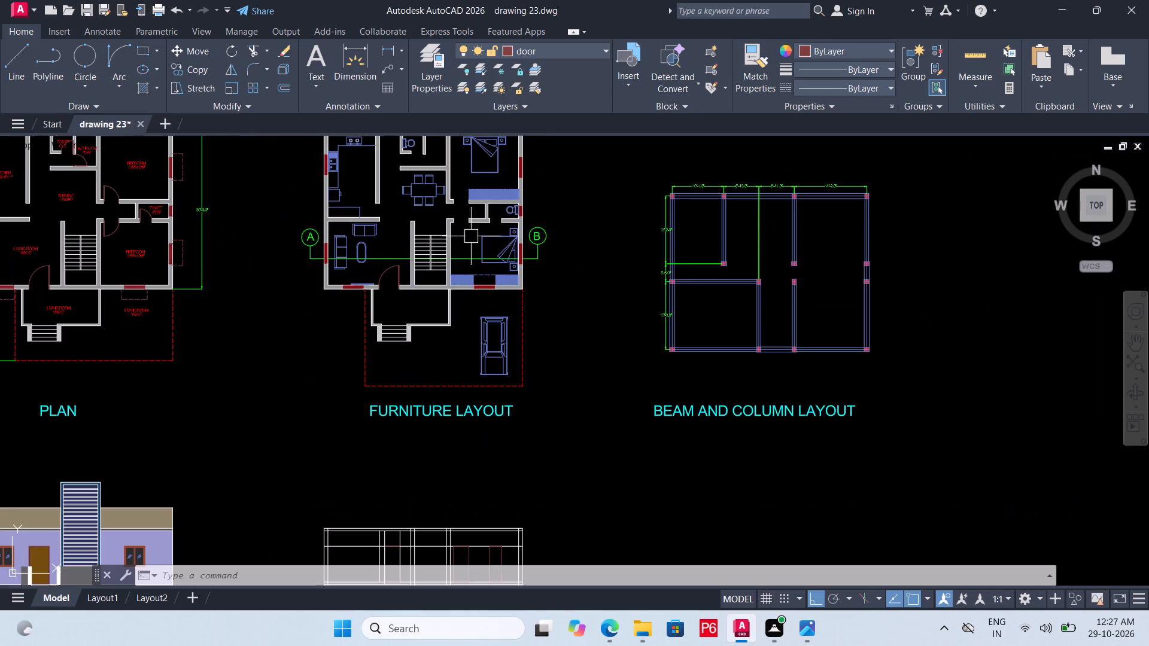
middle_drag(515, 227, 513, 178)
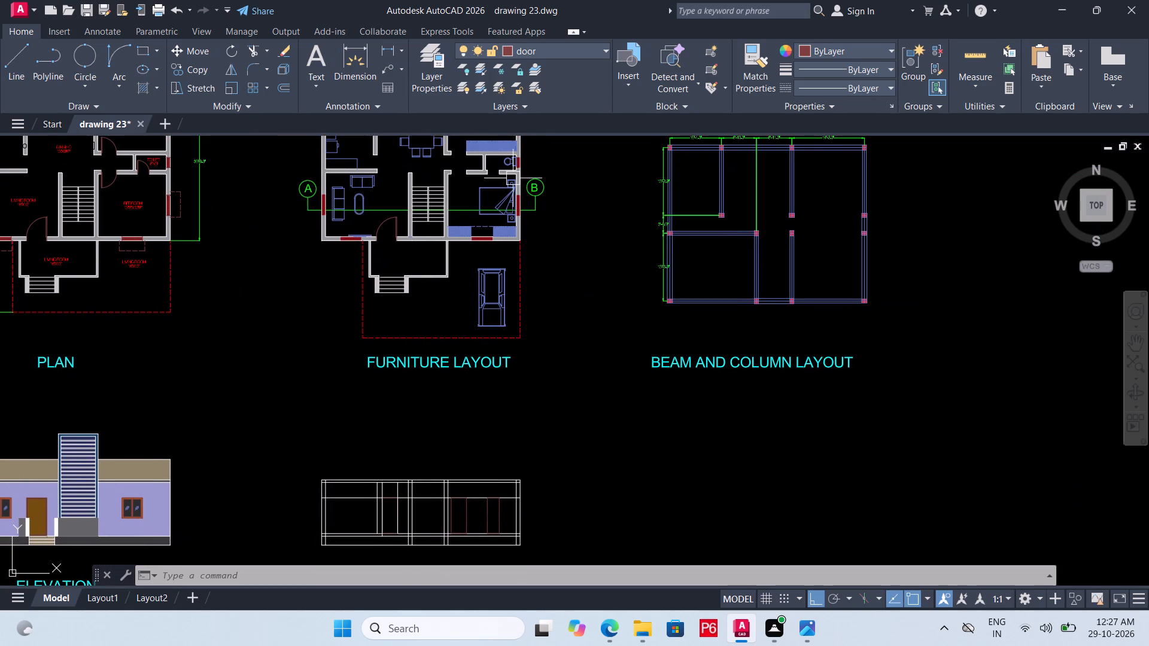
key(ctrl+s)
key(ctrl+s)
key(ctrl+s)
key(ctrl+s)
key(ctrl+s)
key(ctrl+s)
key(ctrl+s)
key(ctrl+s)
Examine the section's three door rectangles by selecting them together, and save the drawing.
scroll(542, 238, down, 2)
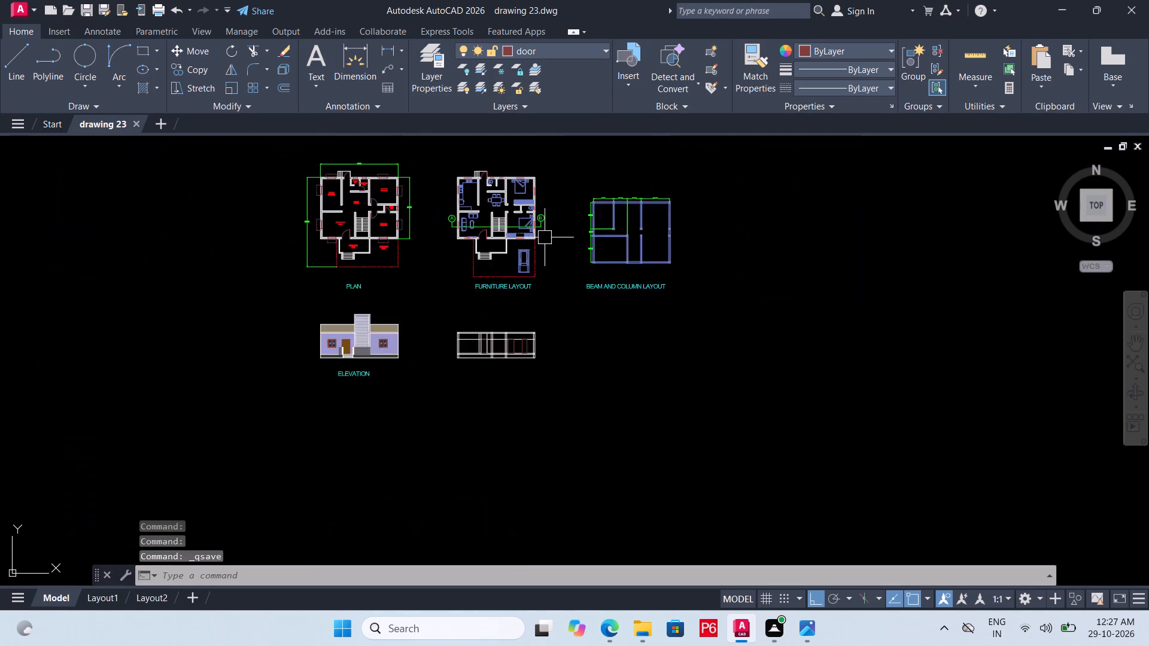
scroll(545, 237, down, 1)
scroll(519, 298, up, 5)
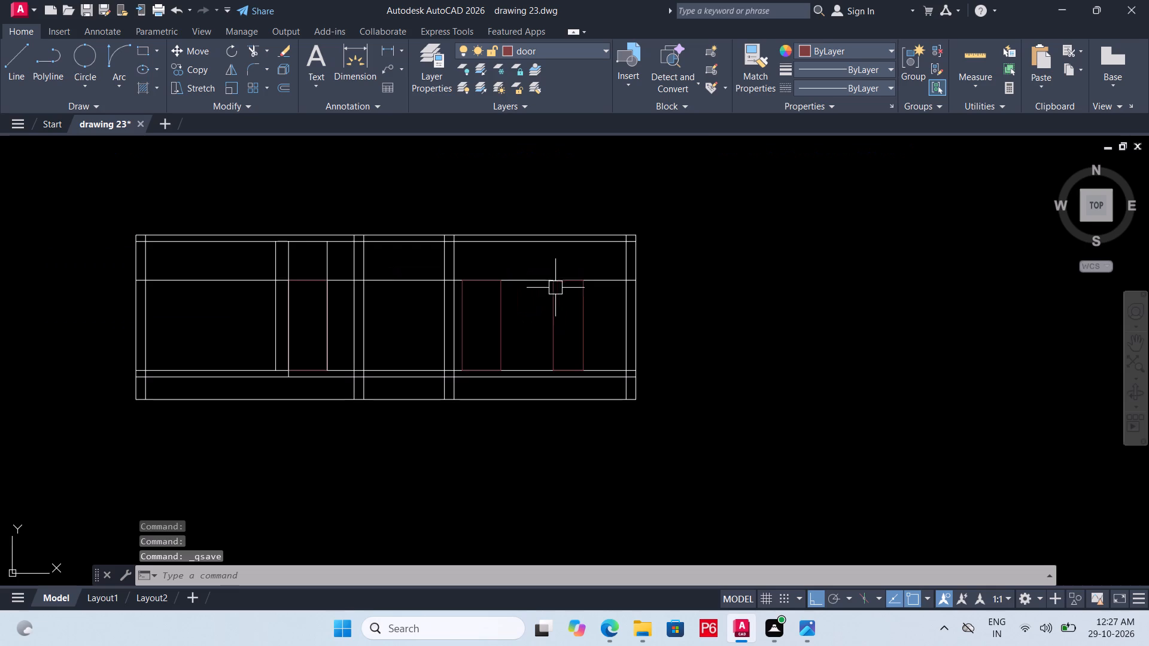
scroll(570, 313, up, 2)
scroll(546, 331, down, 1)
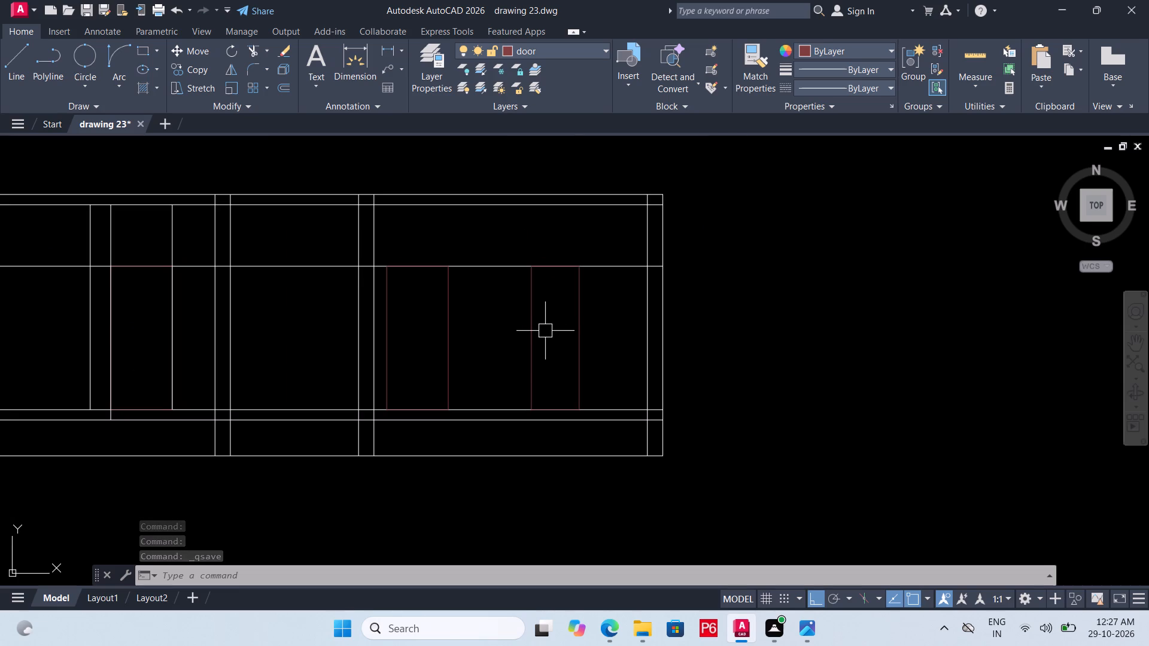
click(536, 345)
click(452, 346)
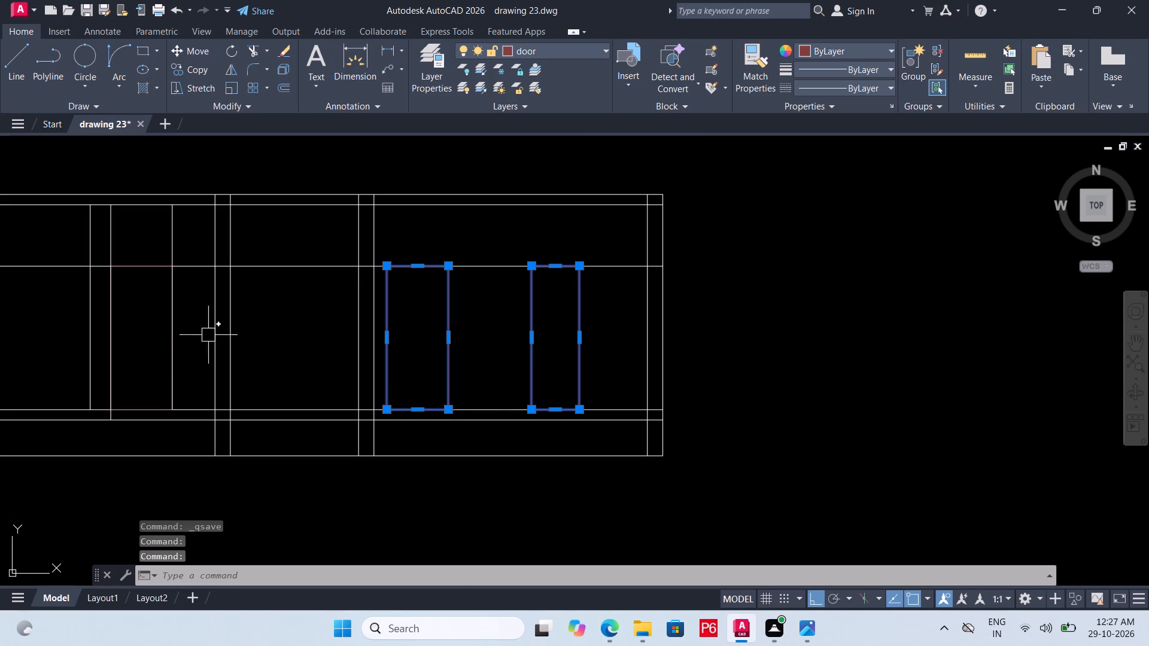
click(133, 267)
scroll(262, 332, down, 1)
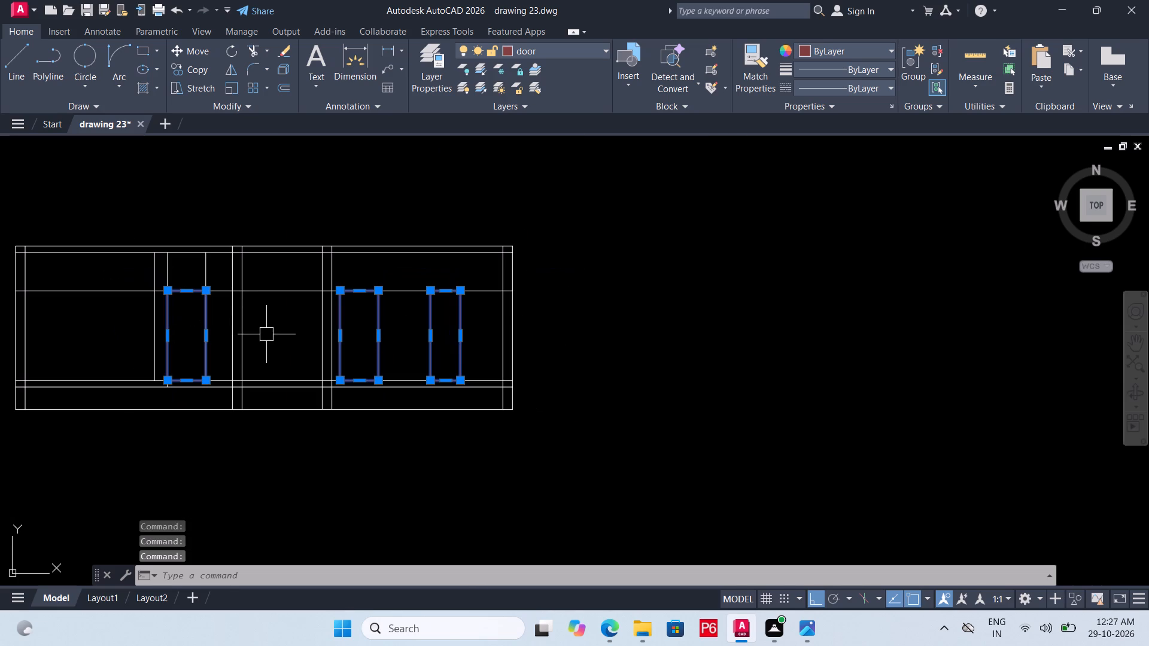
key(ctrl+s)
key(ctrl+s)
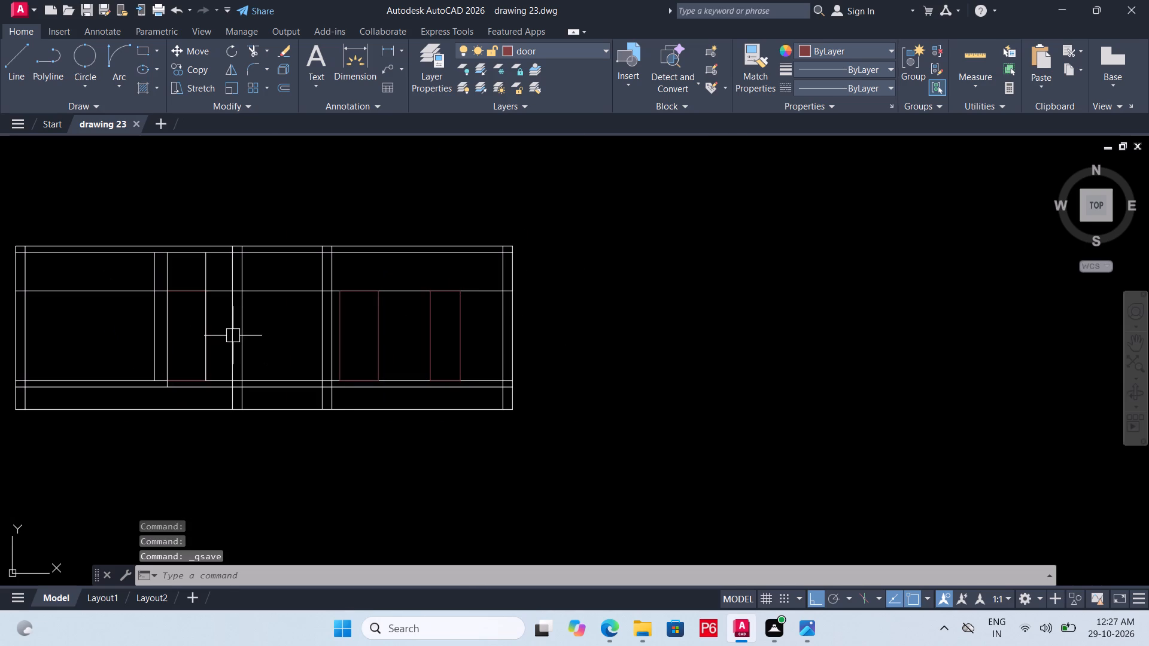
scroll(358, 349, down, 1)
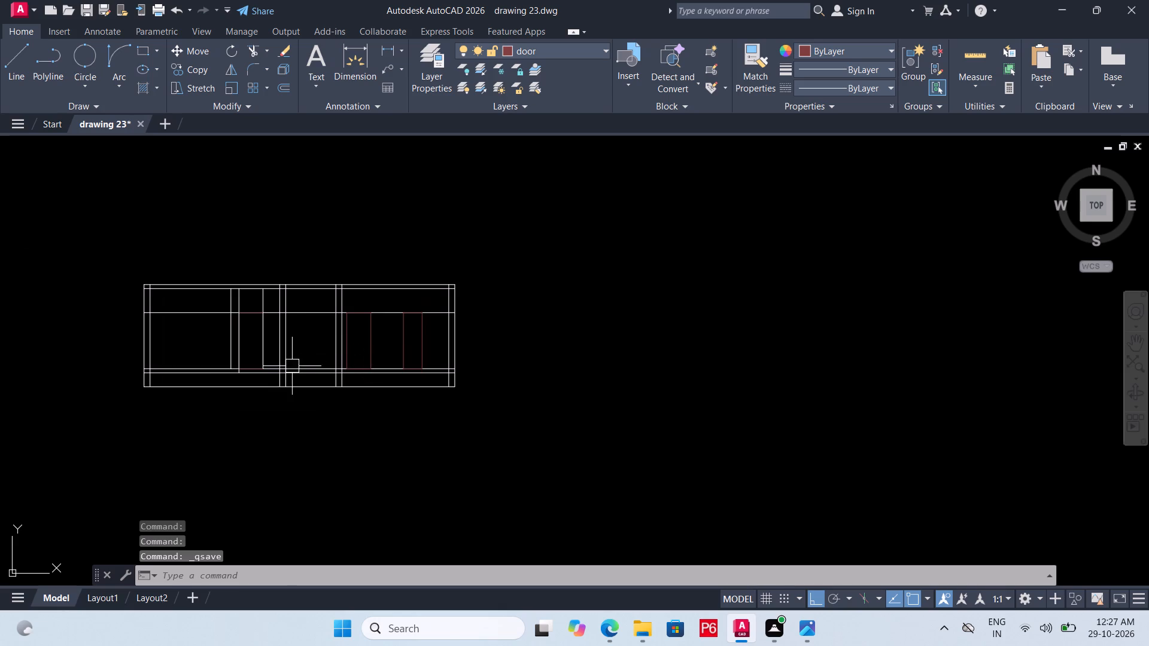
key(ctrl+s)
key(ctrl+s)
key(ctrl+s)
Trim the left outer wall's inner face line out of the roof slab, and undo the extra trim of the slab underside.
scroll(138, 347, up, 3)
scroll(197, 374, down, 2)
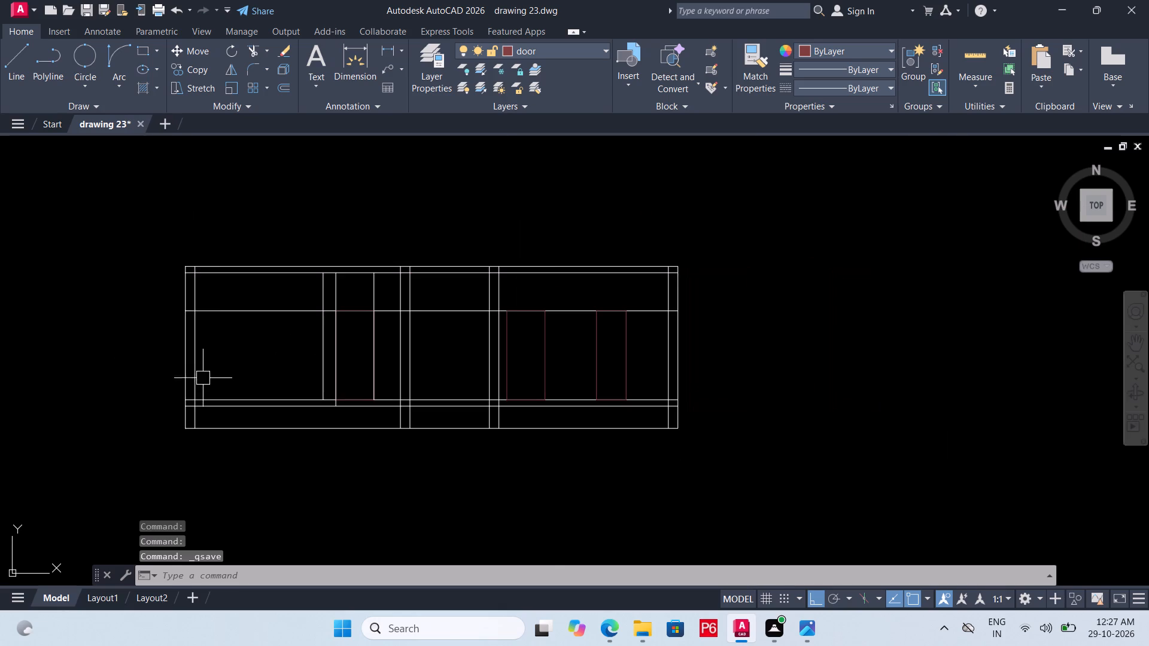
scroll(193, 282, up, 3)
text(TR)
key(space)
key(space)
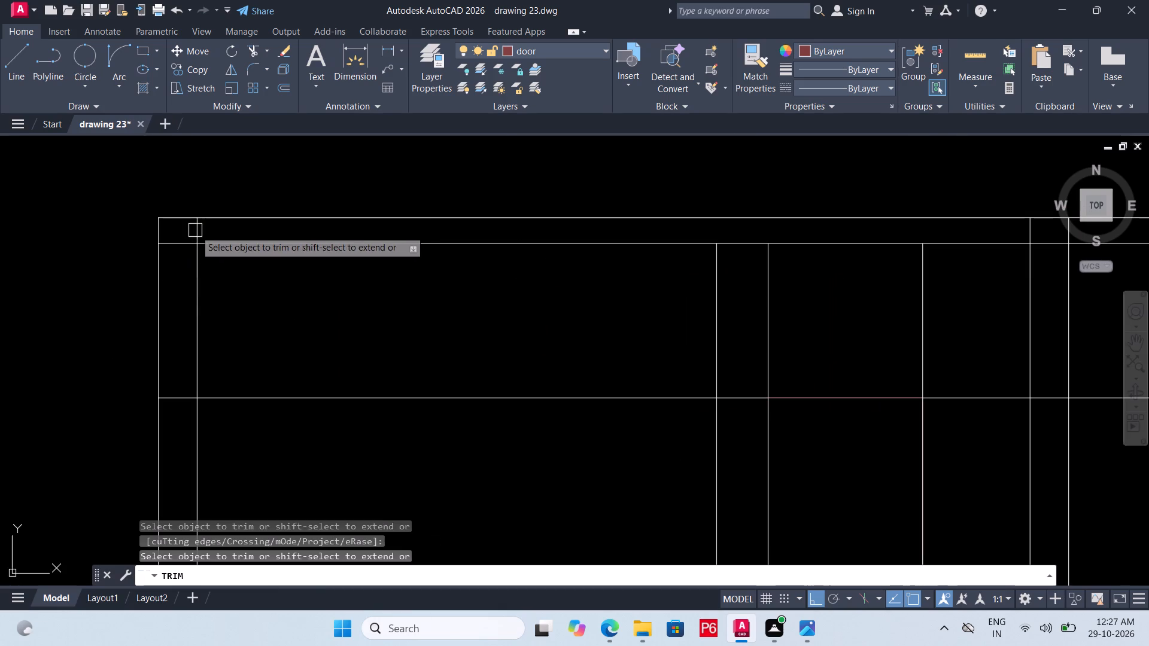
click(196, 229)
click(173, 242)
scroll(123, 332, down, 2)
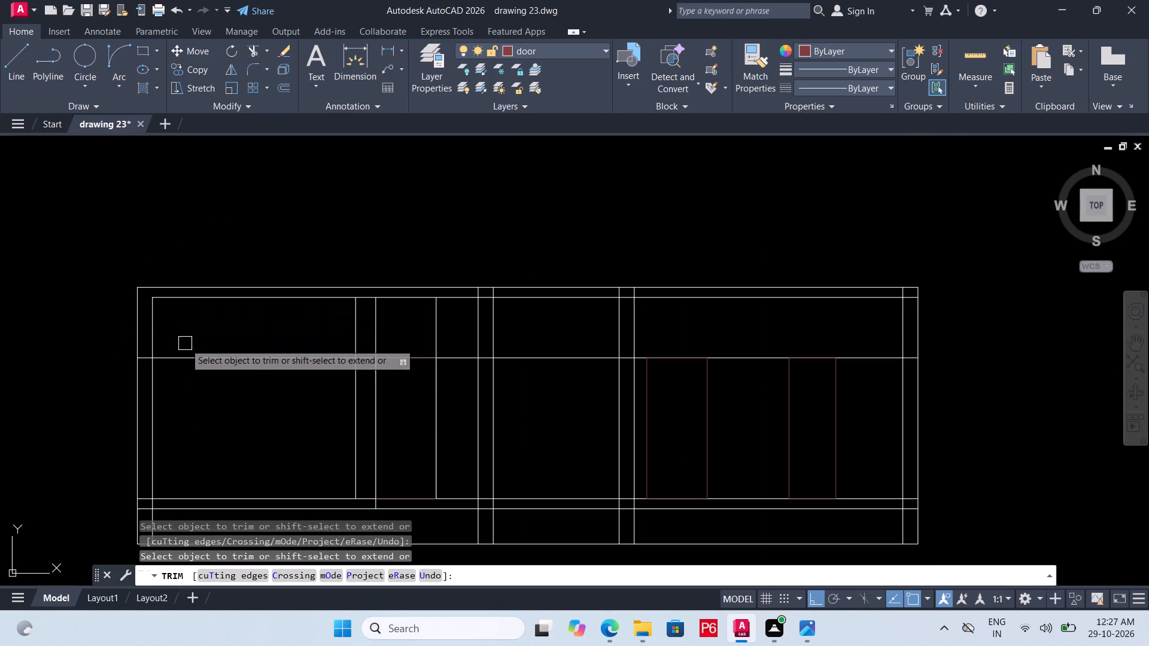
key(ctrl+z)
Trim both middle walls' face lines and the right outer wall's inner face line out of the roof slab thickness.
scroll(101, 348, down, 1)
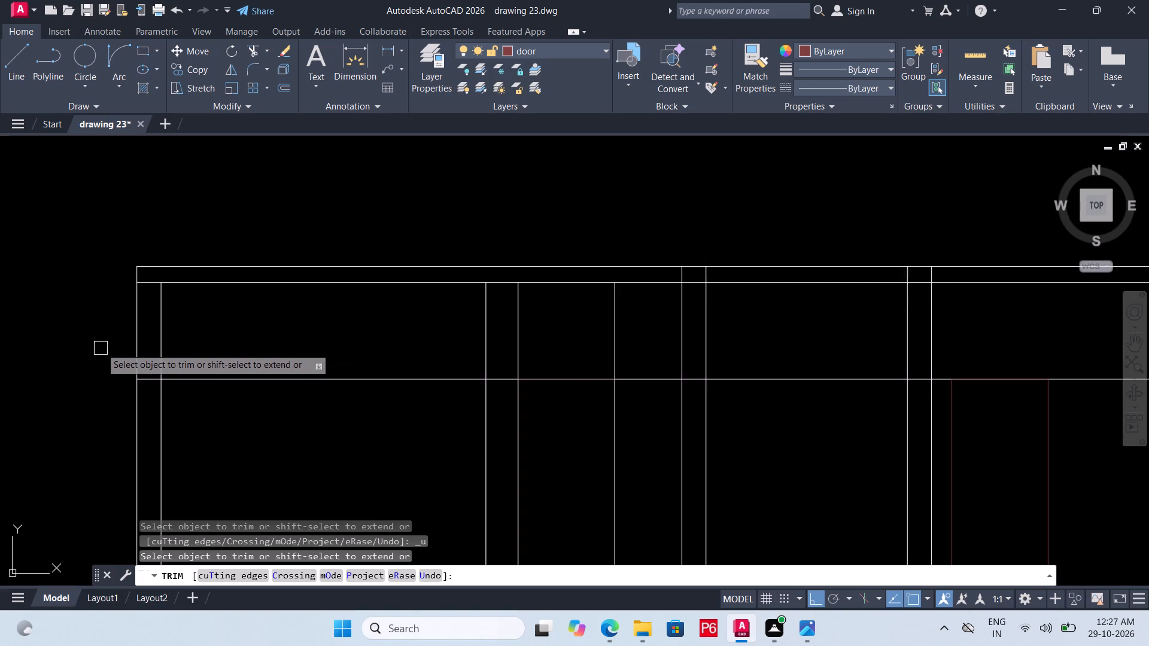
scroll(100, 347, down, 2)
scroll(398, 327, up, 1)
scroll(215, 309, up, 2)
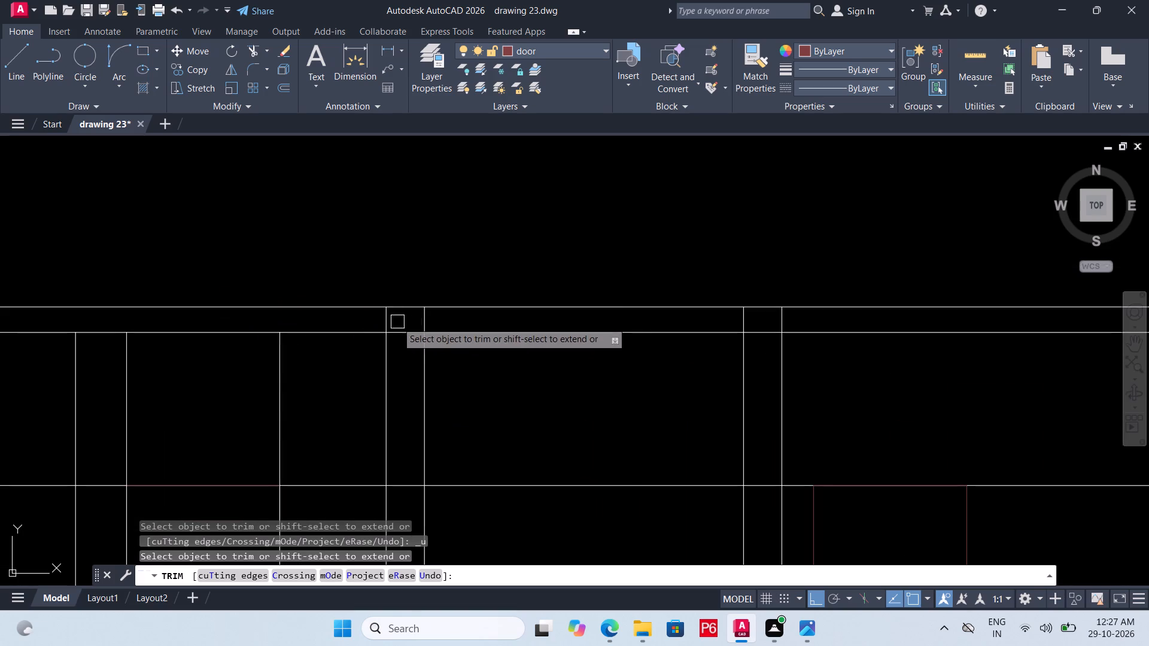
click(390, 320)
click(418, 321)
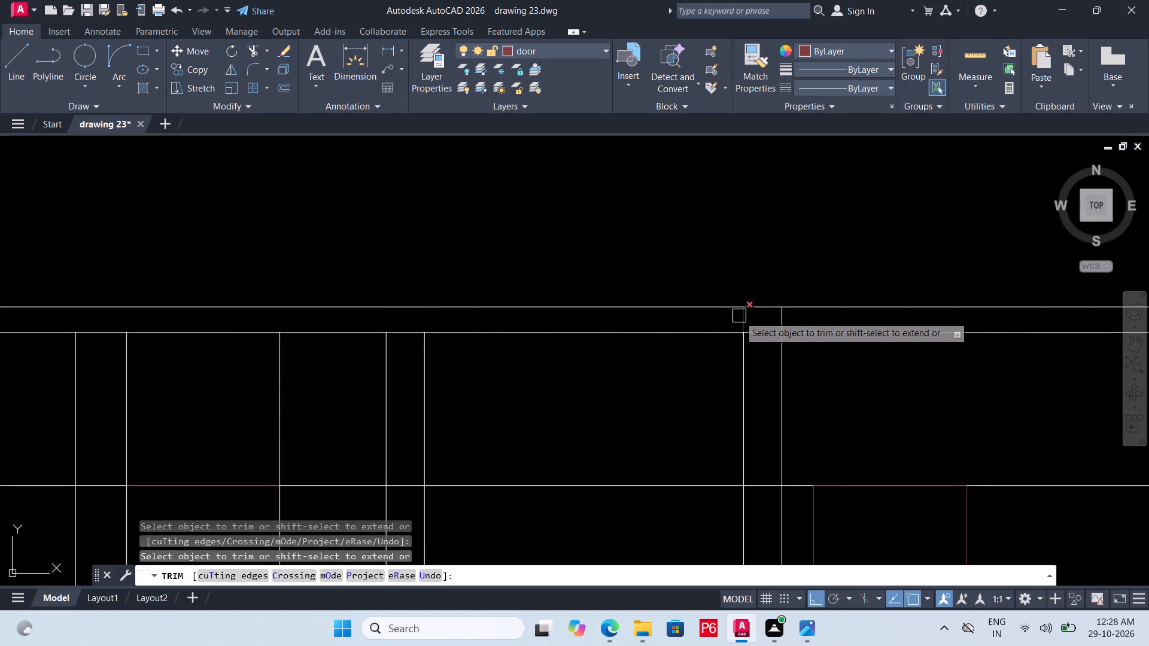
drag(739, 316, 747, 316)
drag(785, 318, 753, 319)
scroll(408, 321, down, 3)
scroll(667, 336, up, 3)
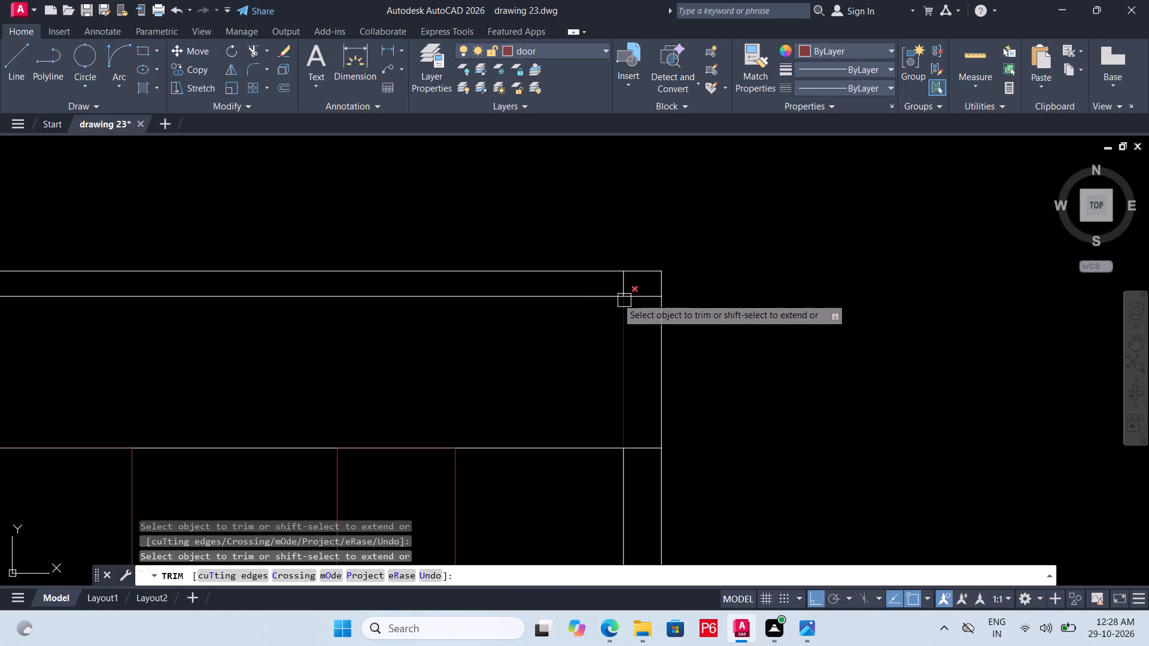
click(628, 281)
scroll(668, 245, down, 2)
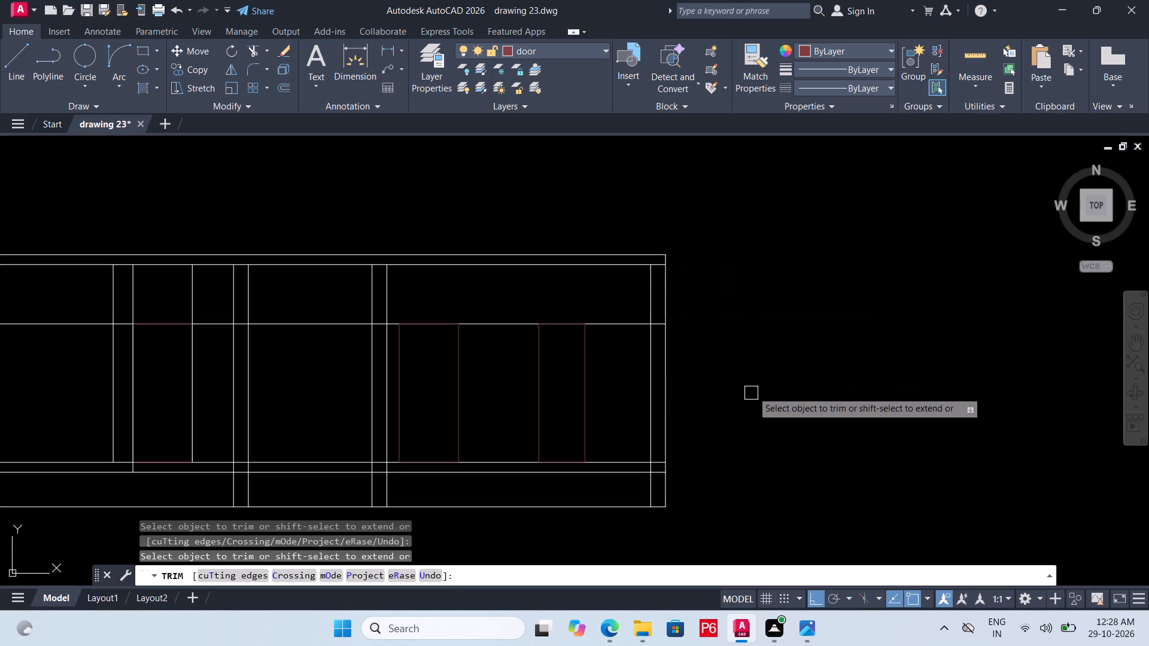
key(Escape)
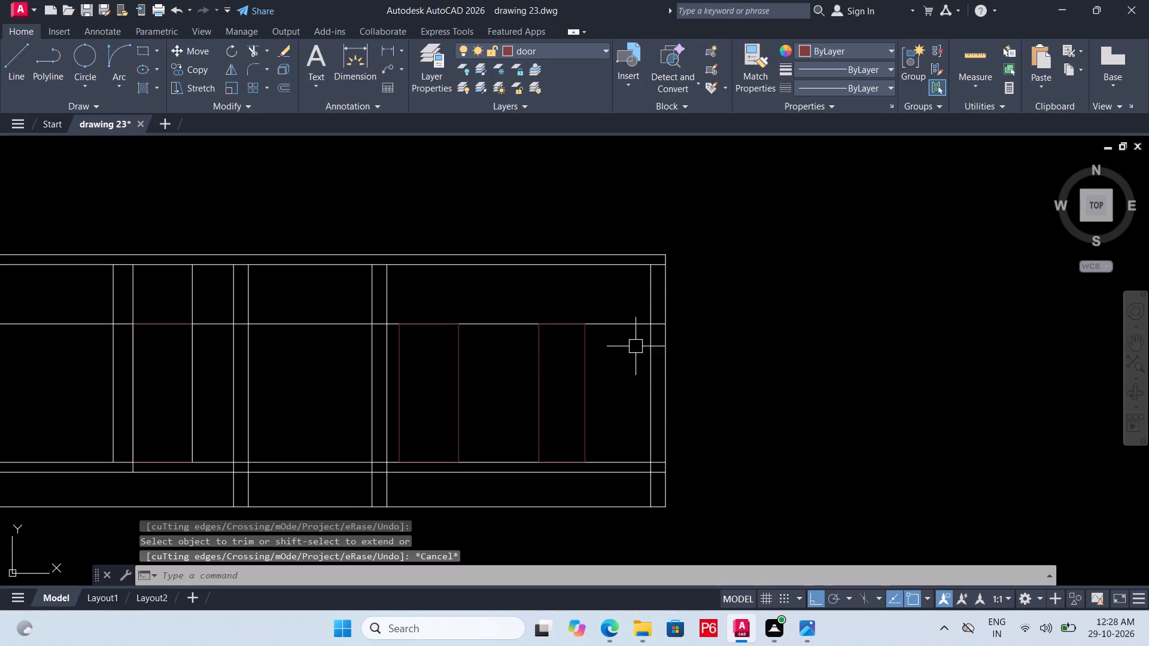
Erase the horizontal 7' door-head construction line across the section, and save the drawing.
click(633, 327)
key(Delete)
scroll(707, 363, down, 2)
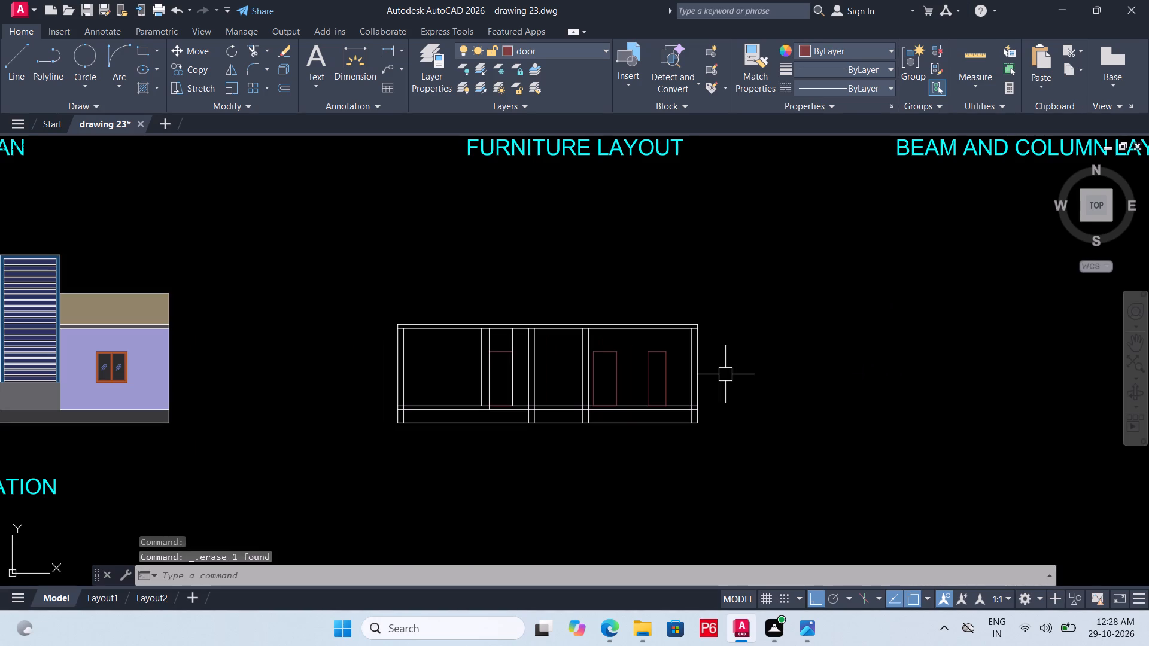
key(ctrl+s)
key(ctrl+s)
key(ctrl+s)
key(ctrl+s)
key(ctrl+s)
key(ctrl+s)
key(ctrl+s)
Trim the short stub of the leftmost door's jamb line that extends below the floor line into the floor slab.
ctrl+scroll(535, 430, up, 2)
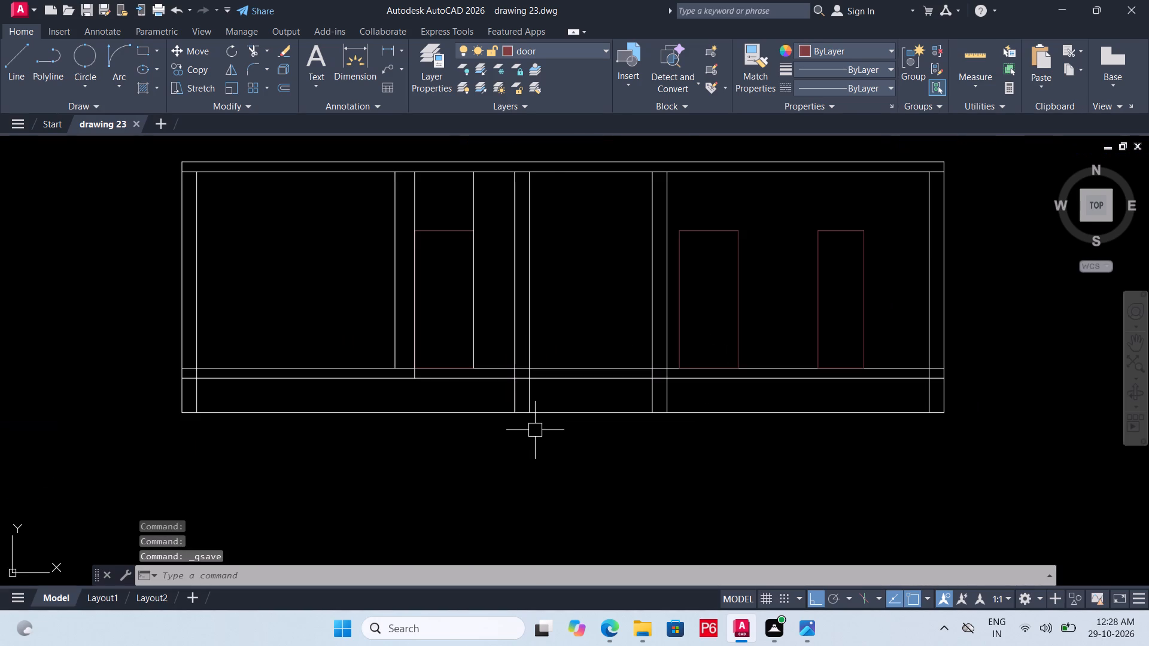
scroll(422, 376, up, 1)
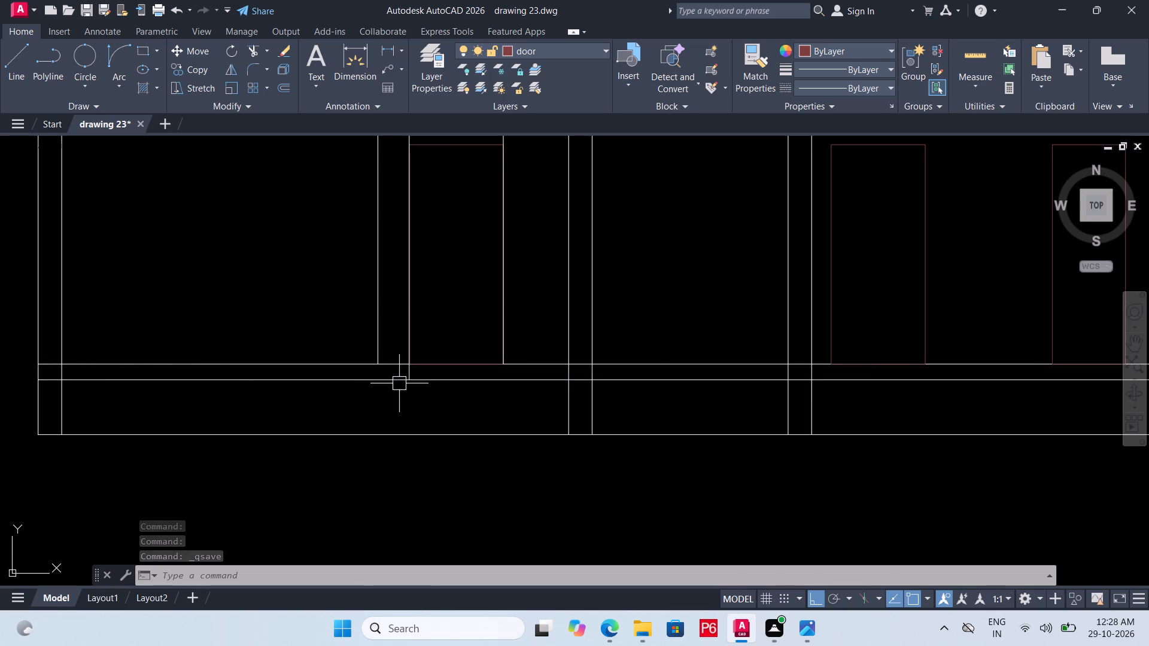
text(TR)
key(Return)
key(Return)
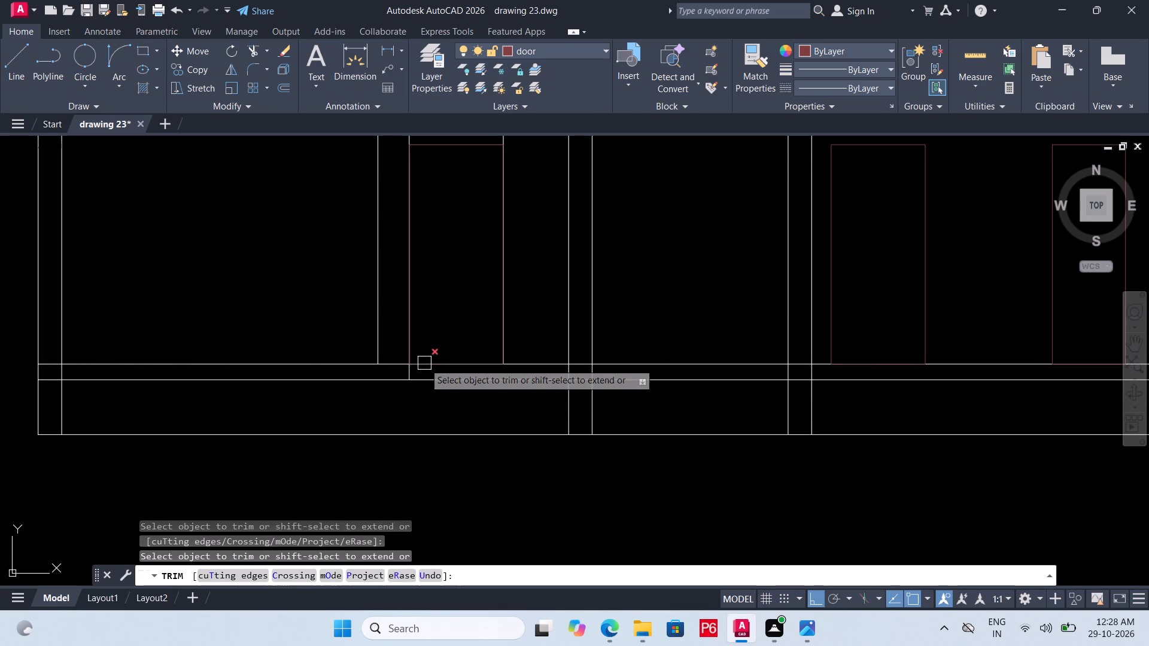
scroll(419, 367, up, 2)
click(394, 380)
scroll(349, 402, down, 4)
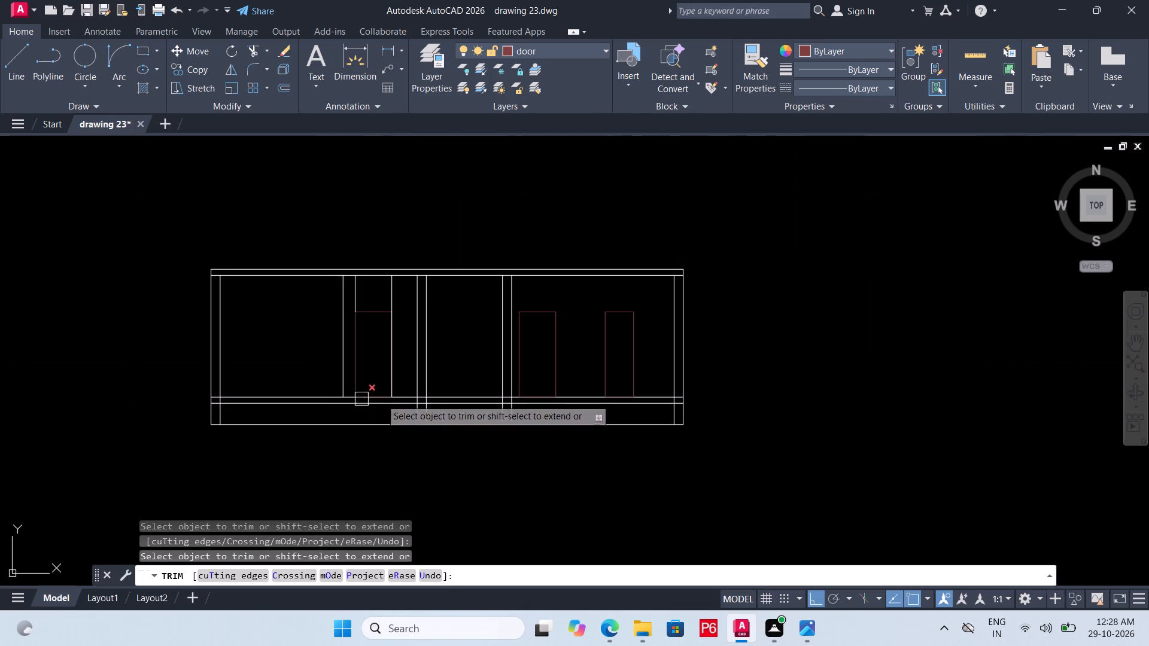
Trim both floor slab lines where they cross the two middle walls.
scroll(448, 412, up, 2)
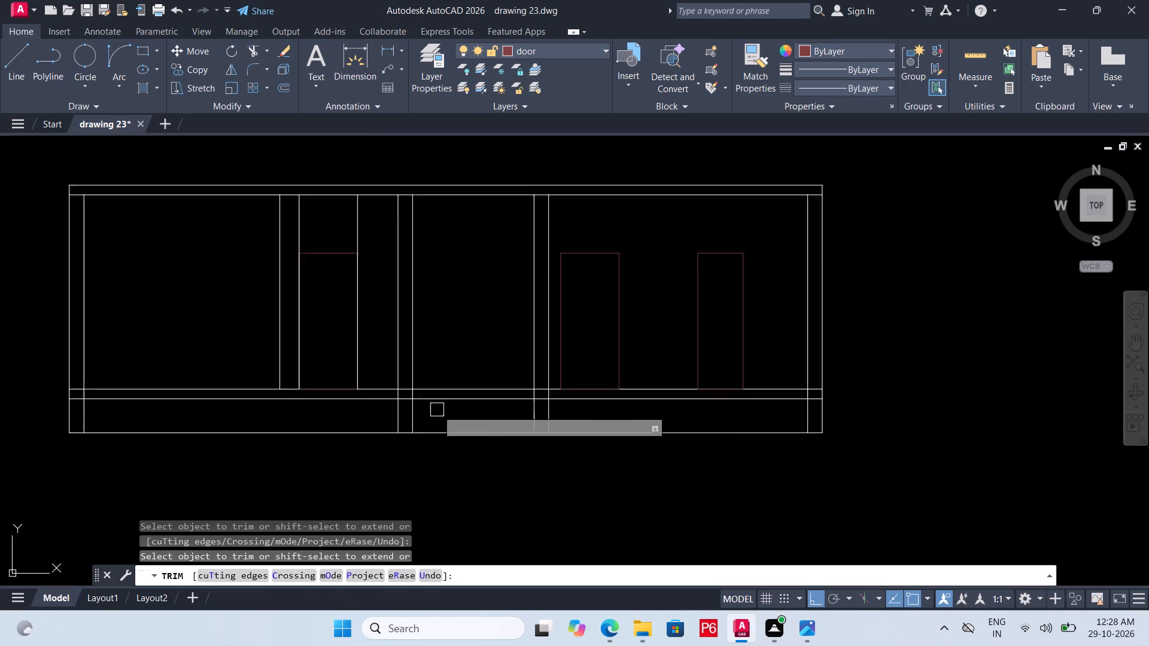
scroll(437, 410, up, 1)
click(349, 361)
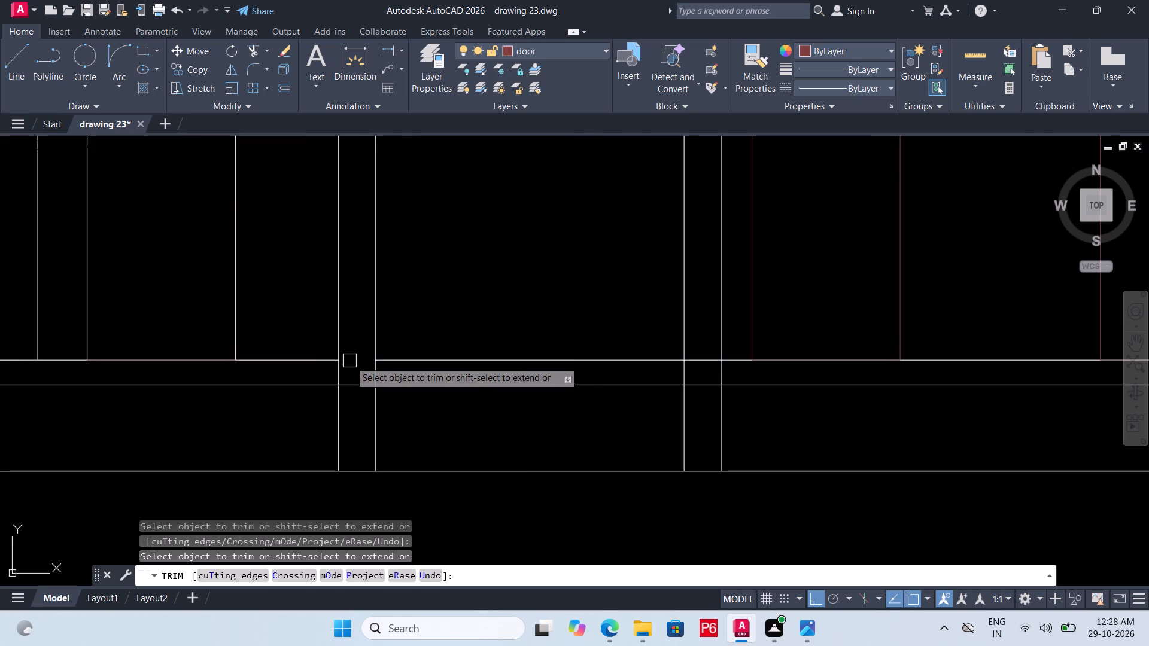
click(356, 379)
click(694, 364)
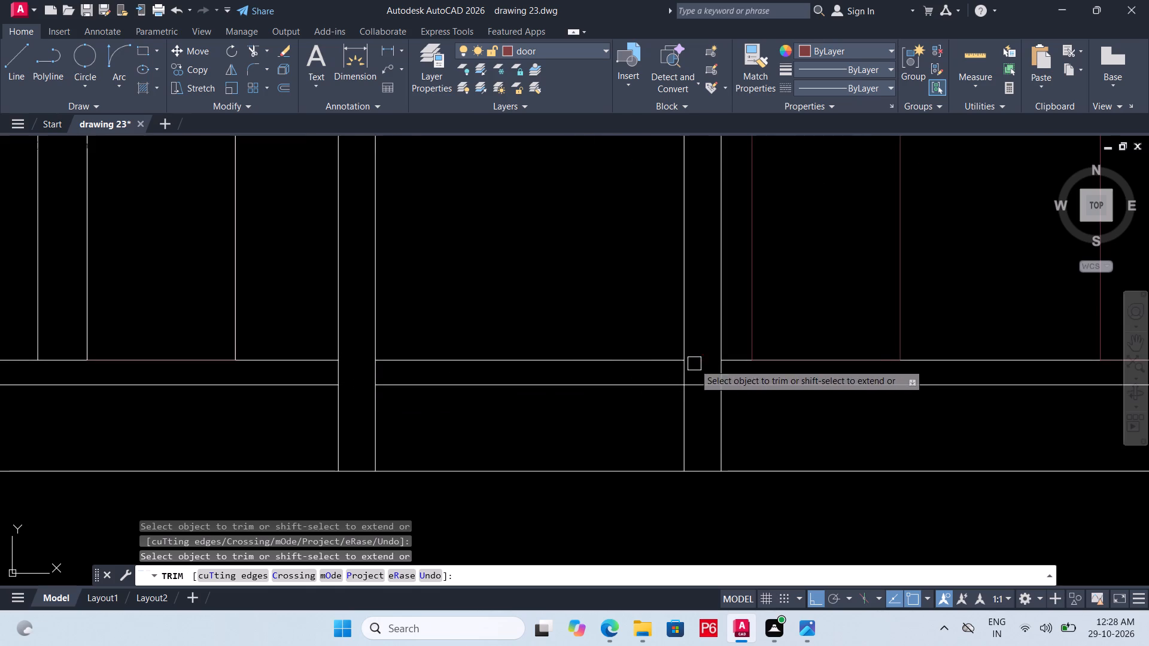
click(707, 388)
scroll(534, 383, down, 3)
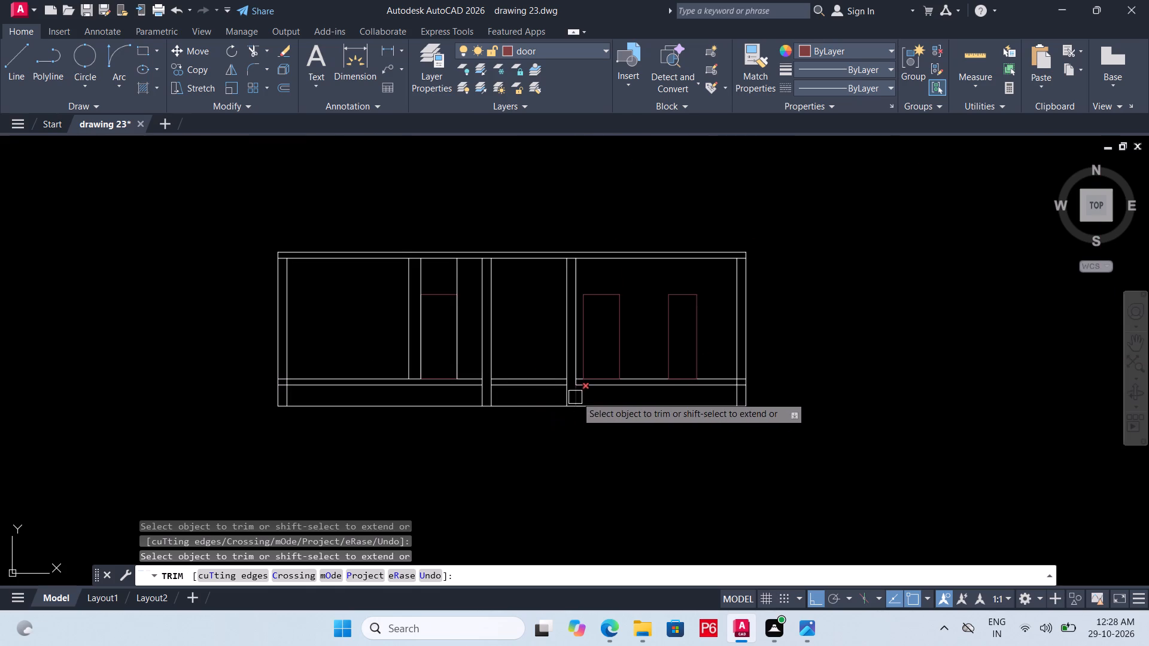
Trim both floor slab lines out of the right and left outer walls, and save the drawing.
scroll(742, 394, up, 2)
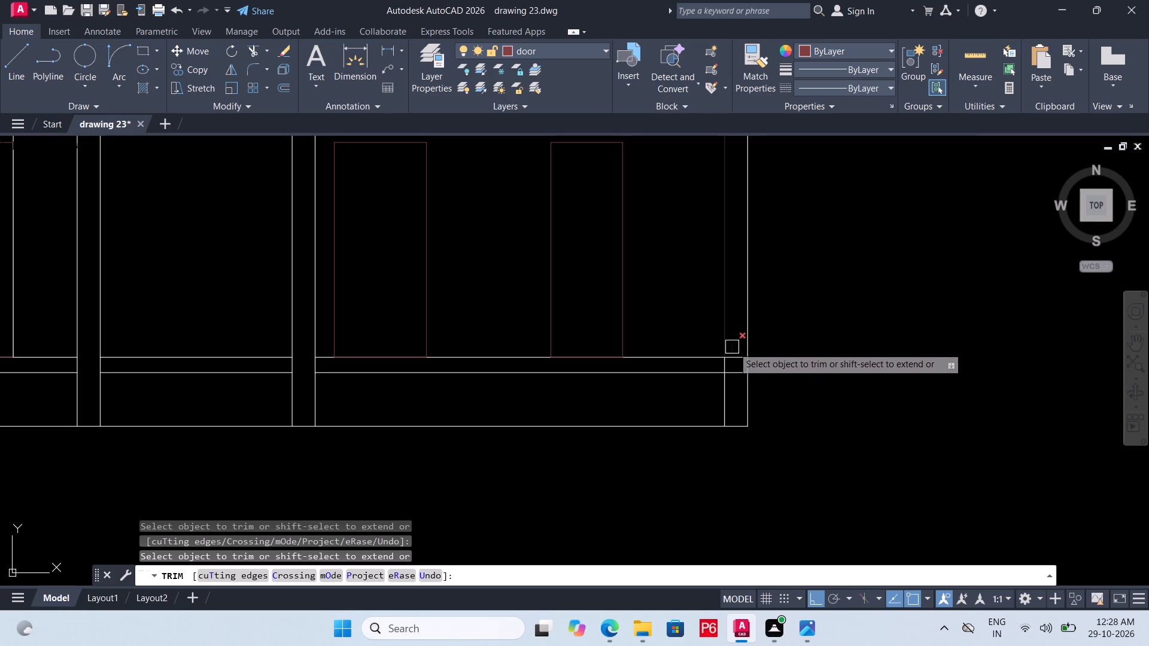
click(738, 358)
click(737, 373)
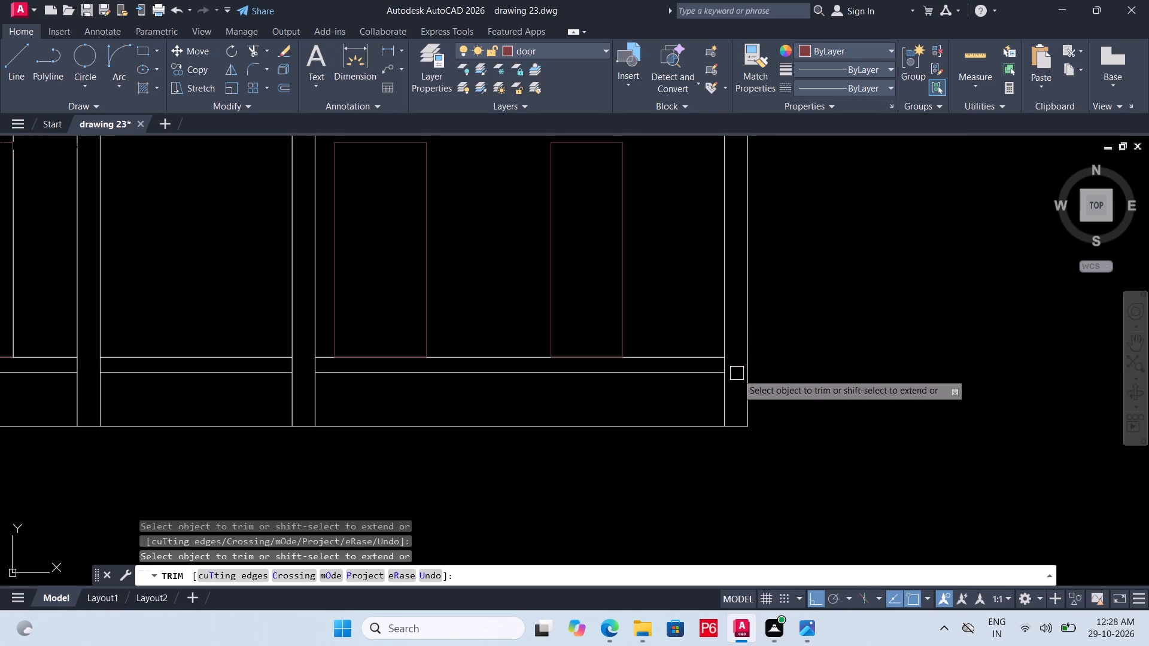
scroll(812, 369, down, 2)
scroll(318, 369, up, 4)
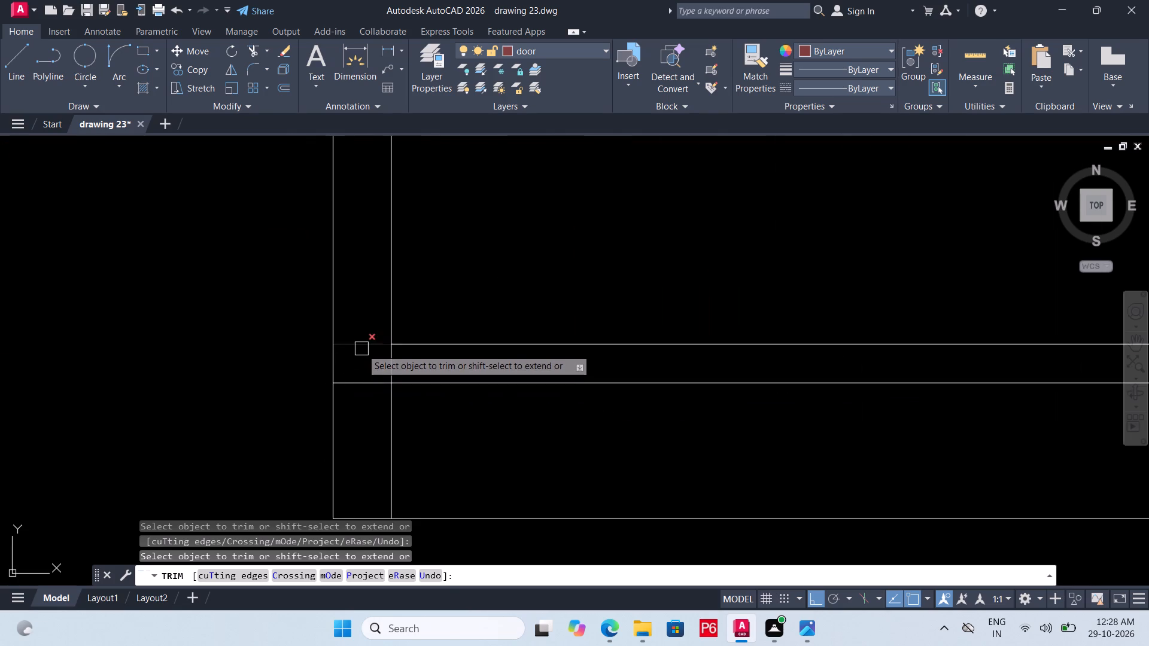
click(361, 348)
drag(366, 375, 361, 386)
scroll(339, 399, down, 2)
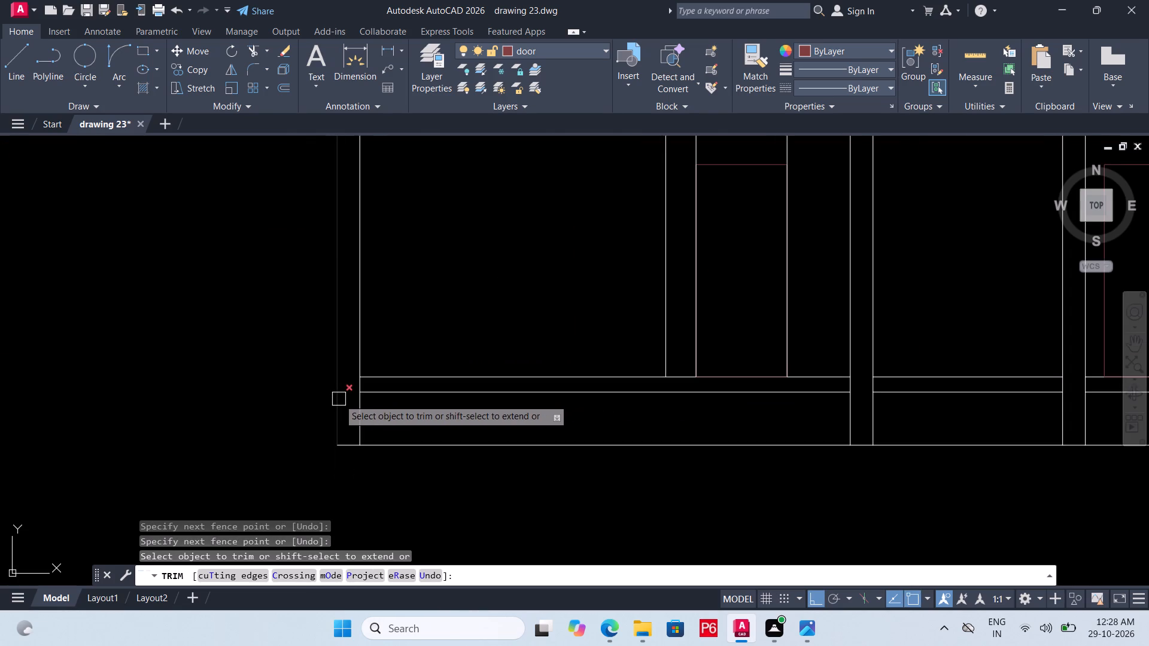
key(ctrl+s)
key(ctrl+s)
key(ctrl+s)
key(ctrl+s)
key(ctrl+s)
key(ctrl+s)
key(ctrl+s)
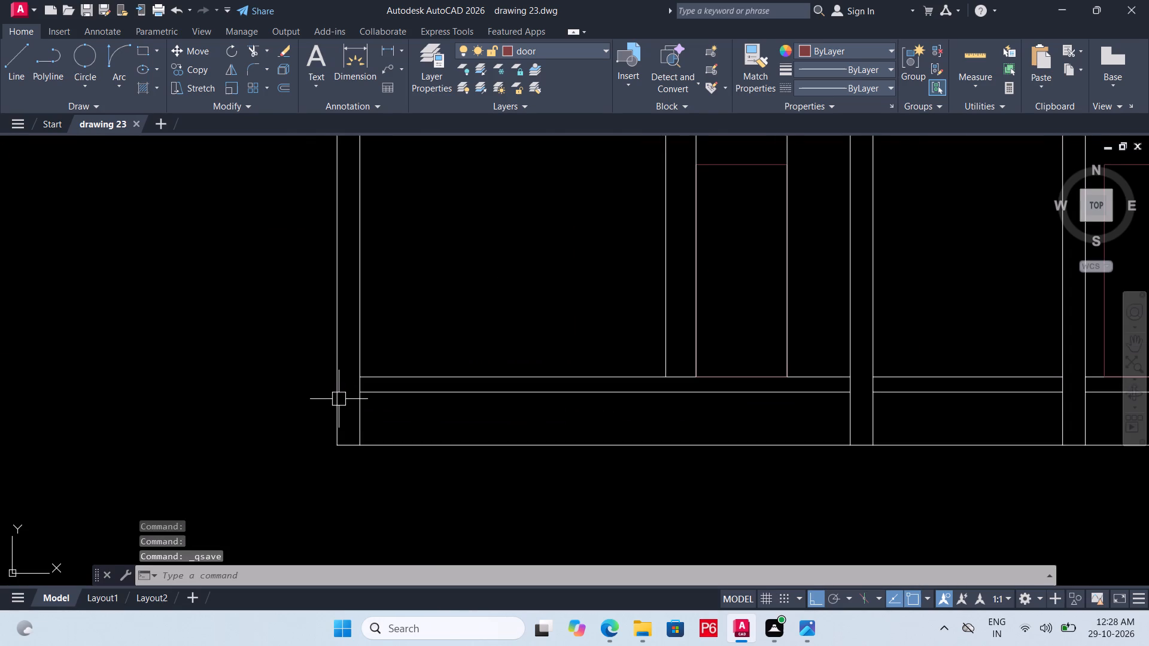
key(ctrl+s)
key(ctrl+s)
Examine the section's three door rectangles by selecting them together, and save the drawing.
scroll(284, 400, down, 2)
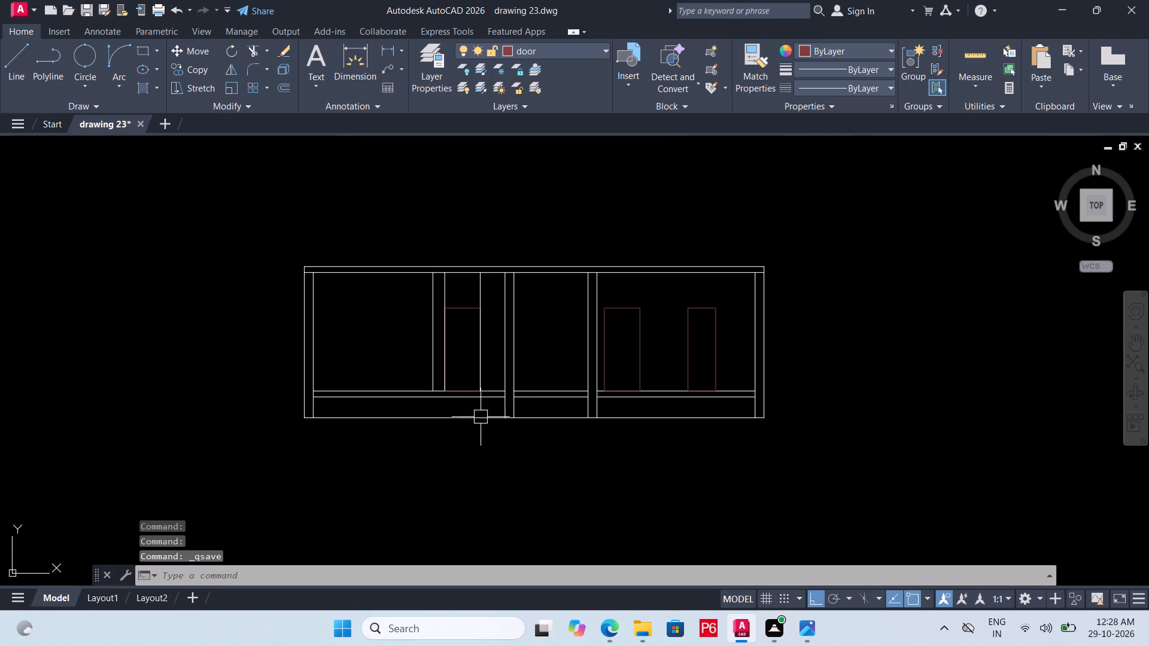
scroll(498, 288, up, 1)
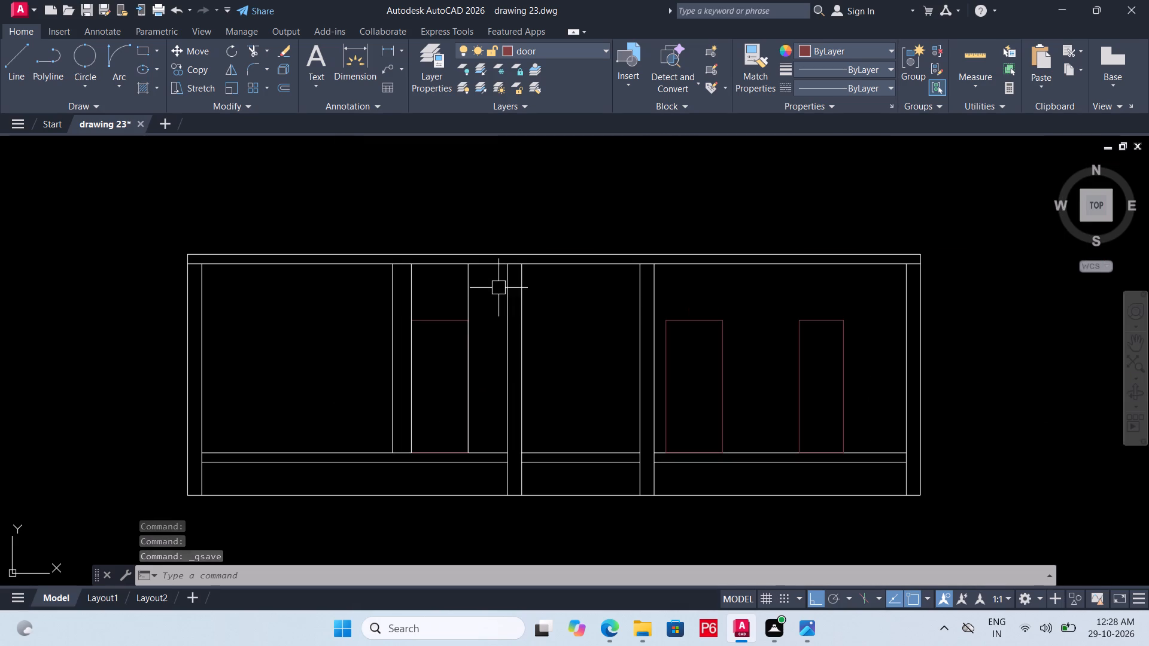
click(454, 323)
drag(670, 319, 677, 319)
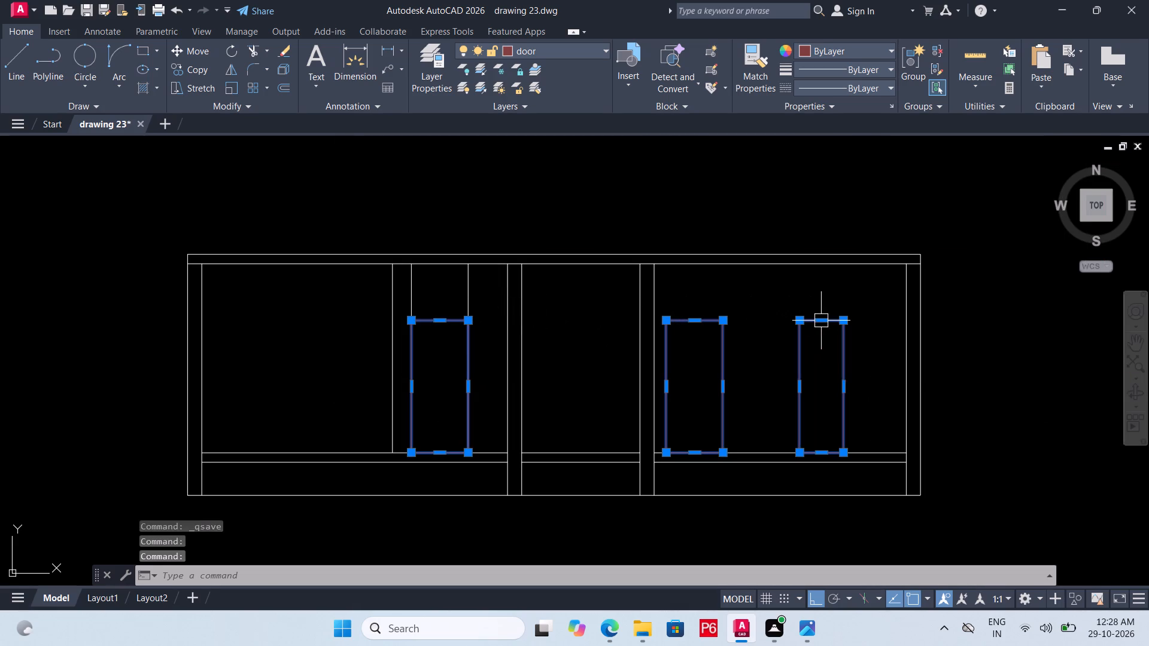
click(819, 319)
key(ctrl+s)
key(ctrl+s)
key(ctrl+s)
key(ctrl+s)
key(ctrl+s)
key(ctrl+s)
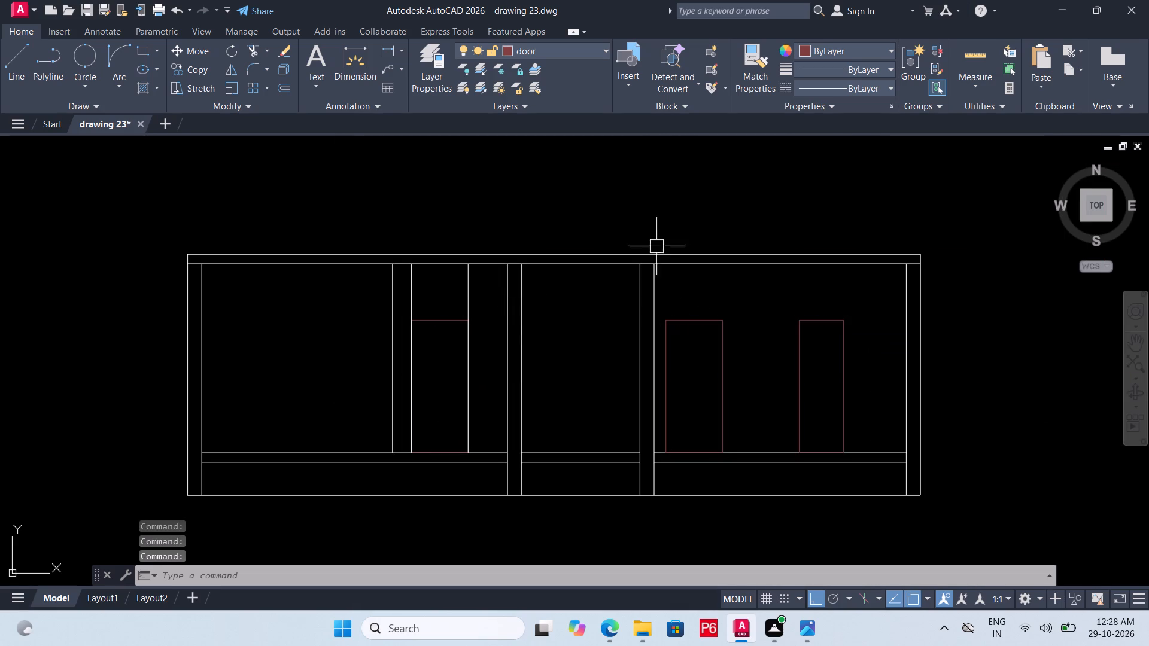
key(space)
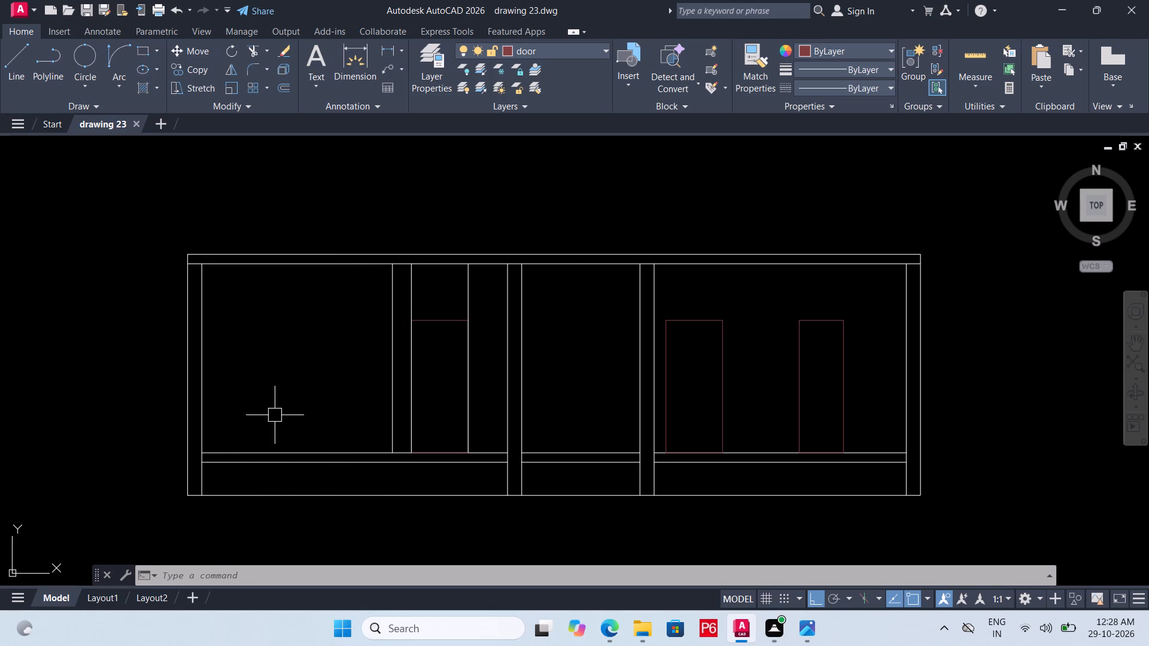
Offset the roof slab's top line 4' upward for the parapet top, and save the drawing.
click(368, 257)
key(o)
key(Return)
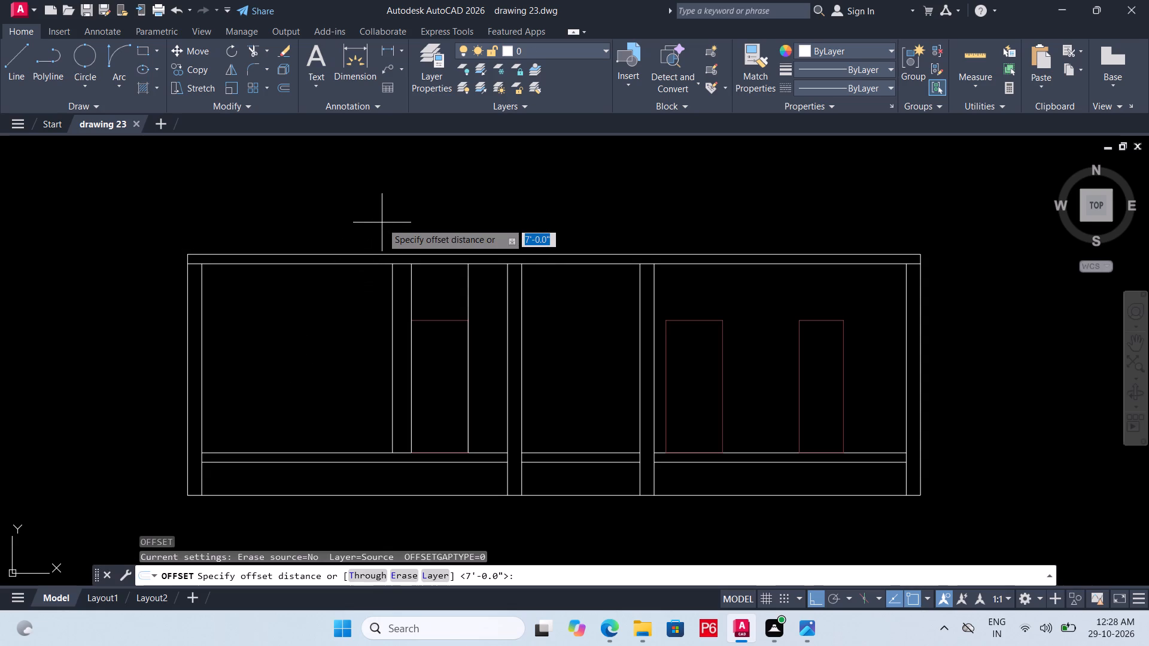
text(4')
key(Return)
click(387, 212)
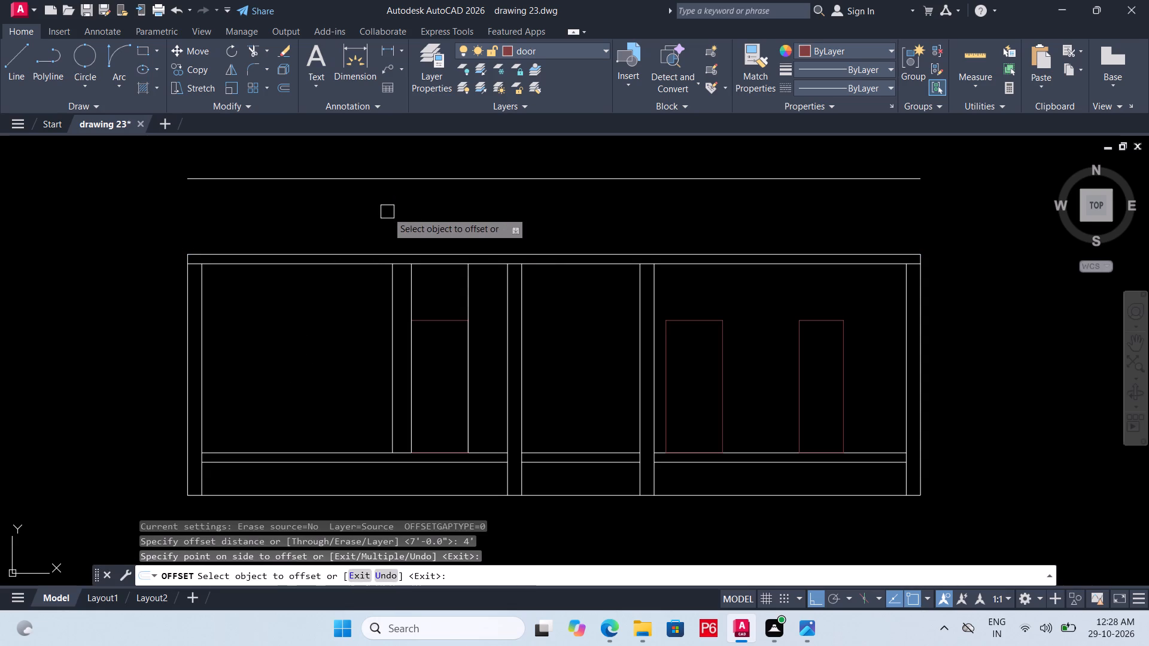
key(ctrl+s)
key(ctrl+s)
key(ctrl+s)
key(ctrl+s)
Extend the outer face lines of both outer walls up to the parapet top line, and save the drawing.
middle_drag(291, 310, 281, 330)
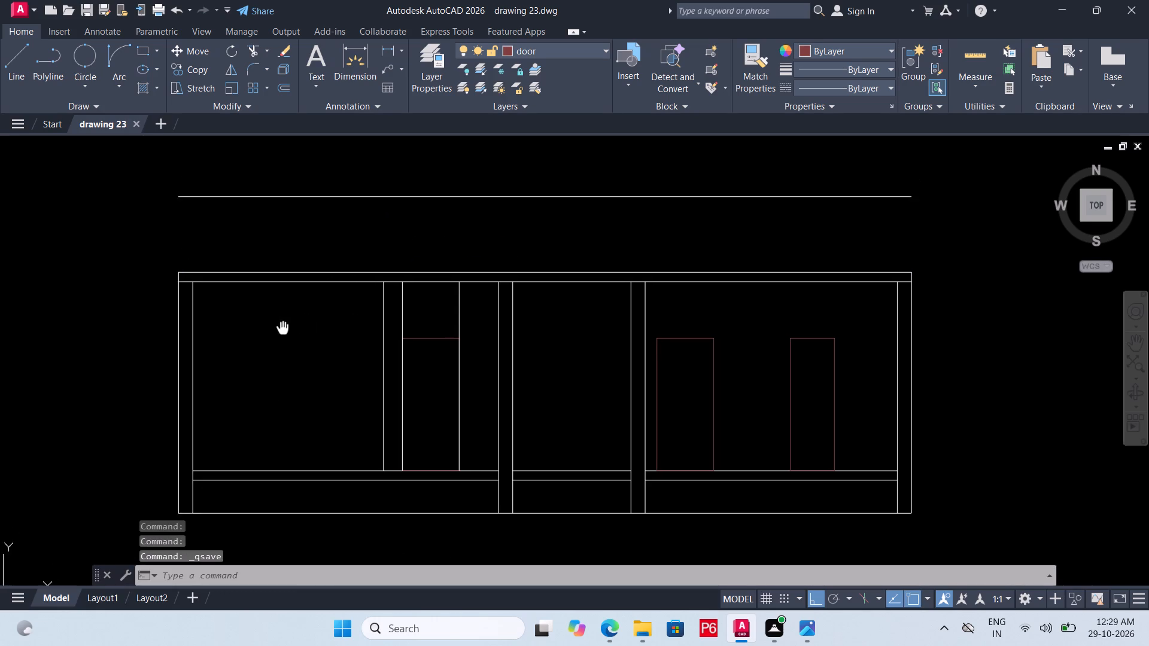
middle_drag(281, 330, 272, 347)
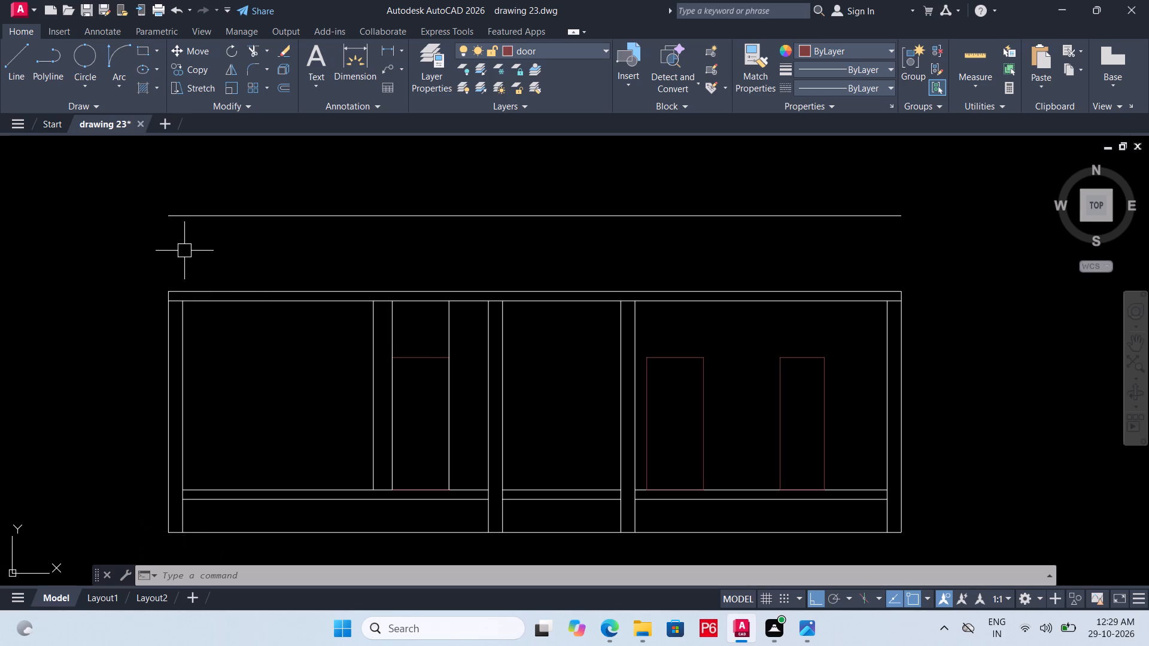
text(EX)
key(space)
key(space)
click(172, 330)
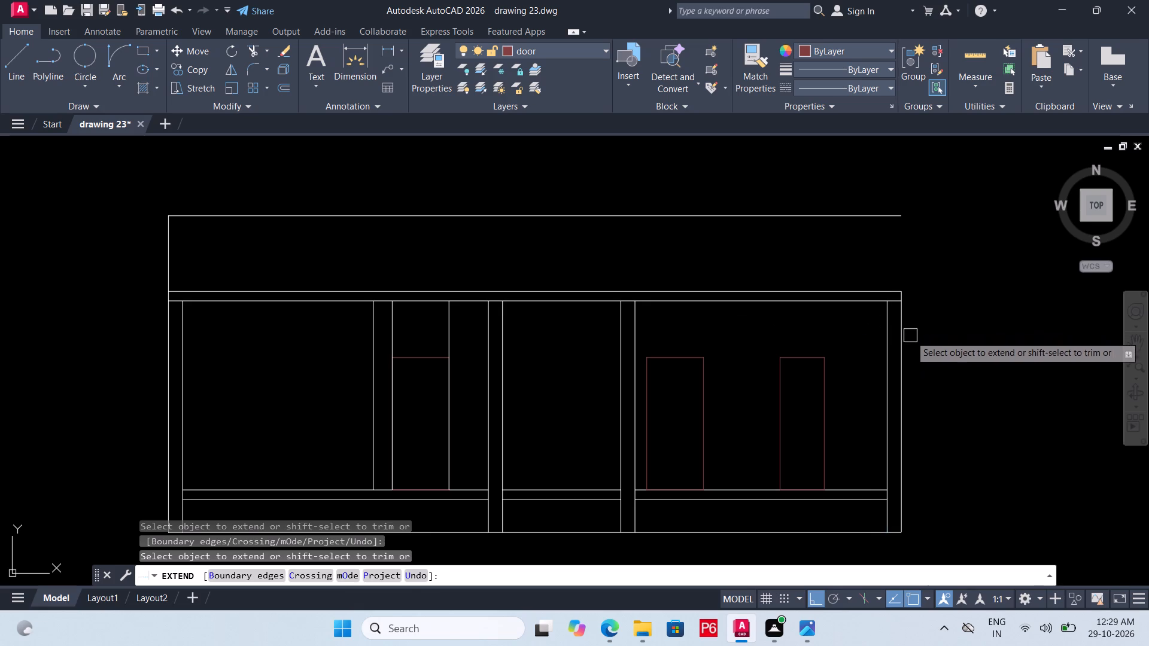
click(910, 336)
click(898, 325)
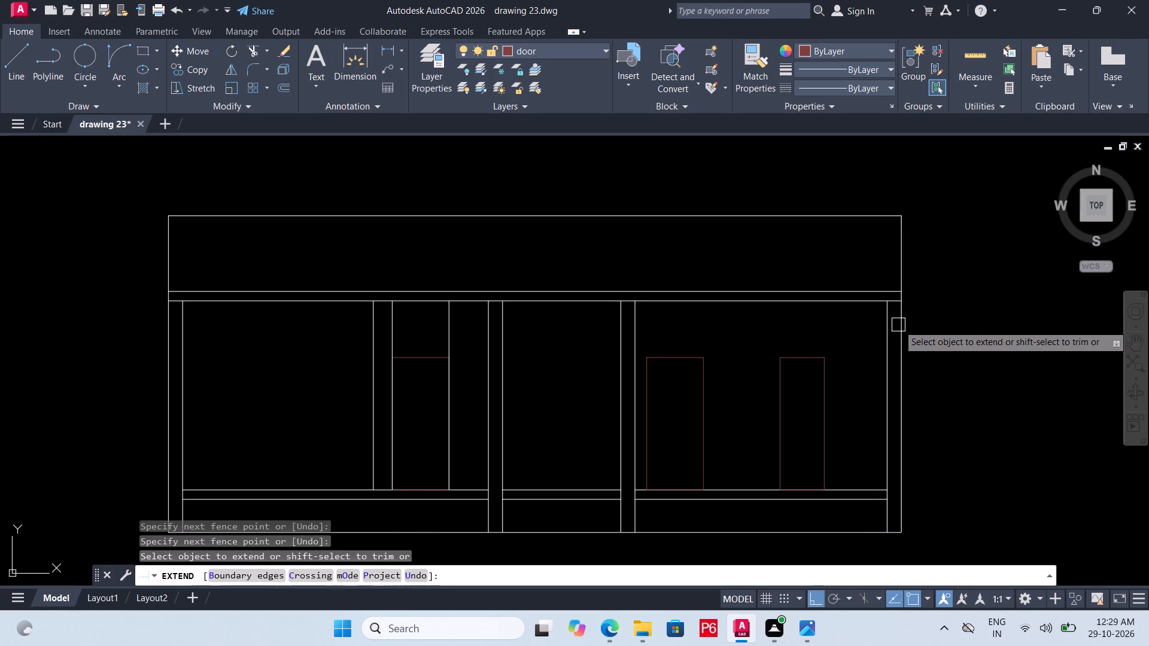
key(ctrl+s)
key(ctrl+s)
key(ctrl+s)
key(ctrl+s)
key(ctrl+s)
key(ctrl+s)
key(ctrl+s)
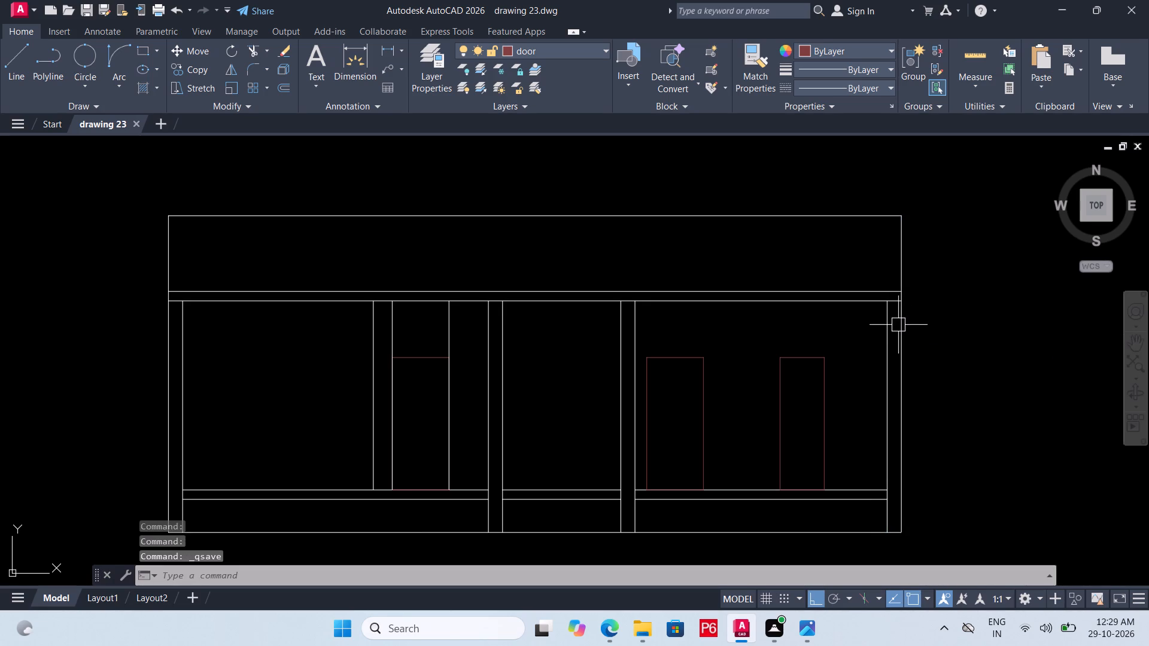
scroll(556, 361, down, 1)
scroll(503, 445, up, 1)
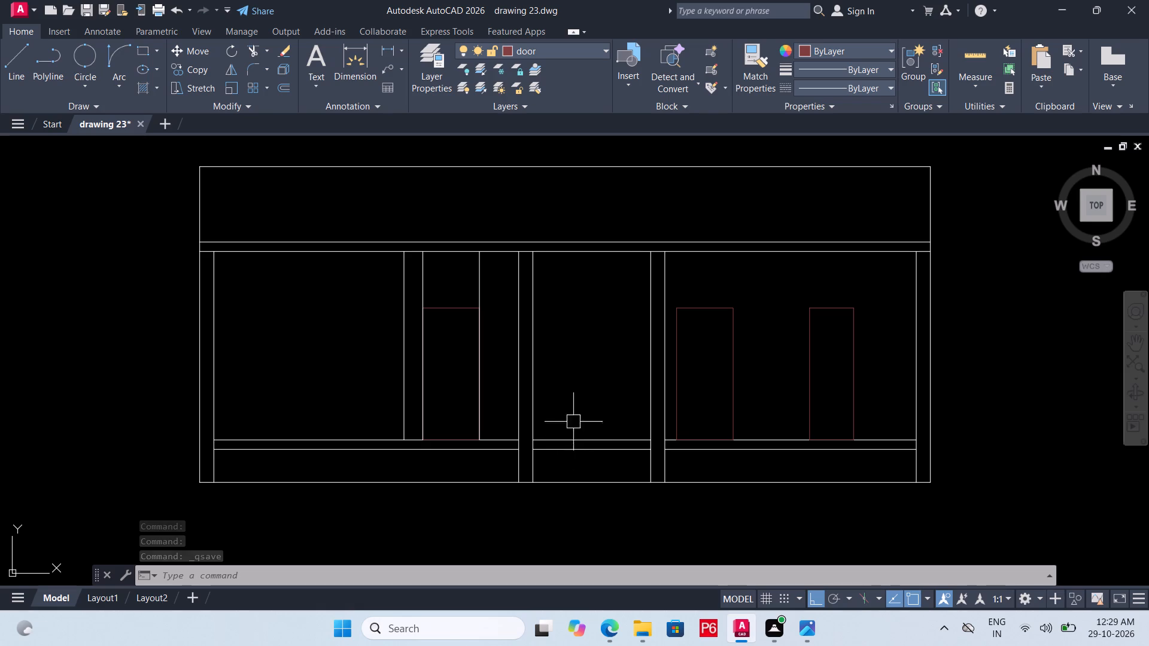
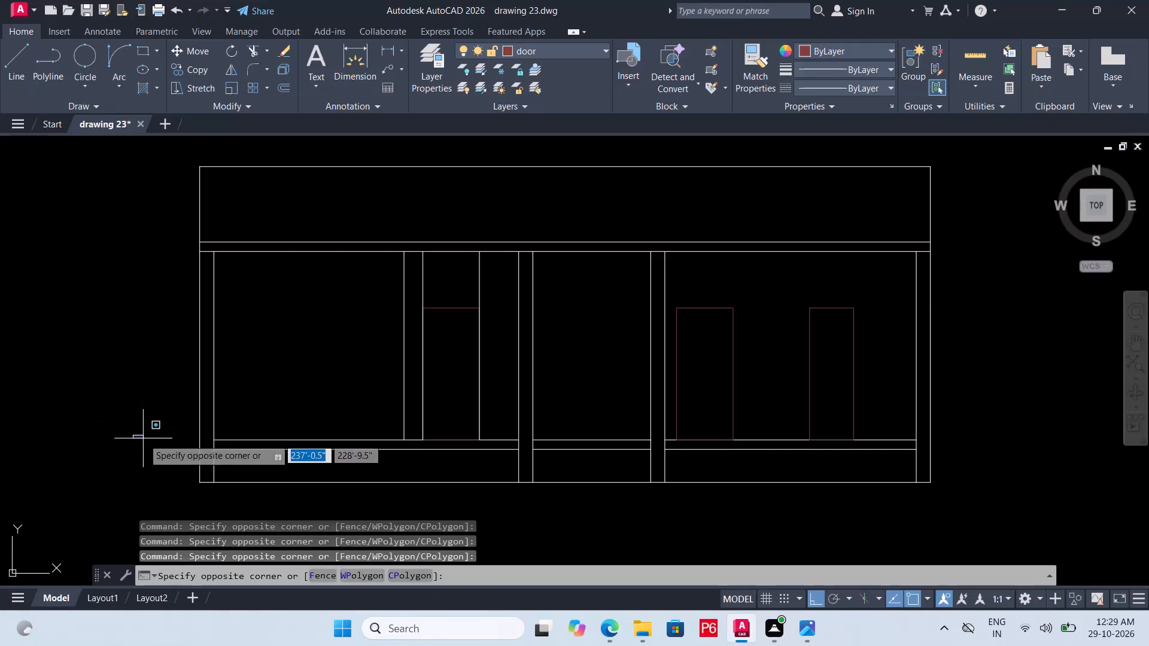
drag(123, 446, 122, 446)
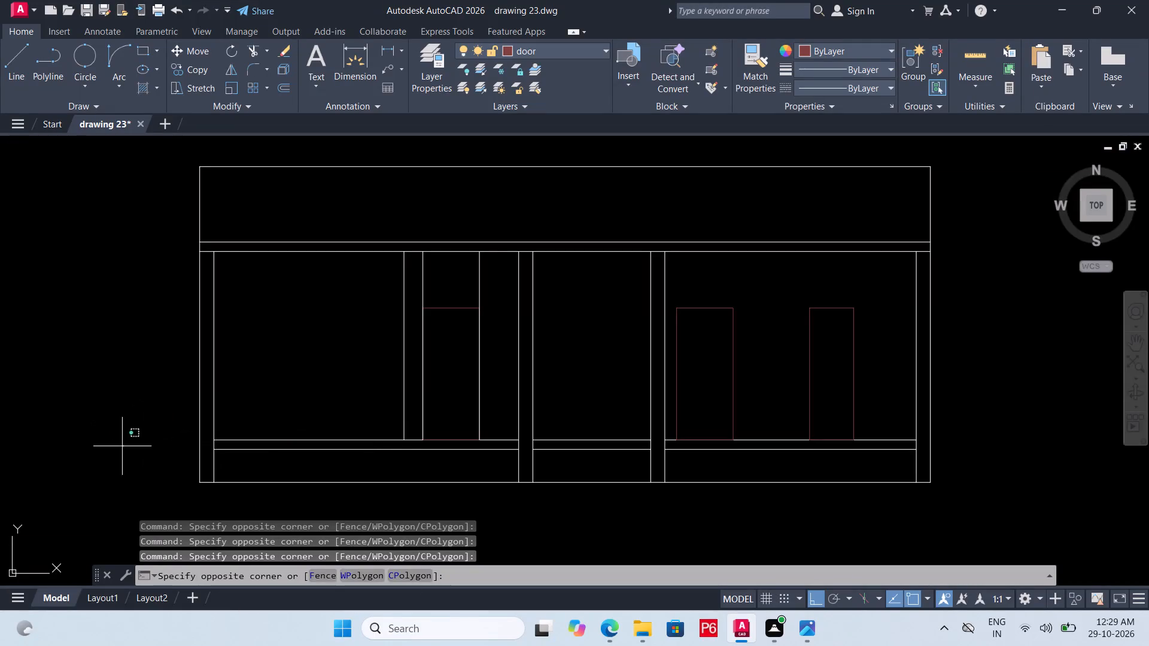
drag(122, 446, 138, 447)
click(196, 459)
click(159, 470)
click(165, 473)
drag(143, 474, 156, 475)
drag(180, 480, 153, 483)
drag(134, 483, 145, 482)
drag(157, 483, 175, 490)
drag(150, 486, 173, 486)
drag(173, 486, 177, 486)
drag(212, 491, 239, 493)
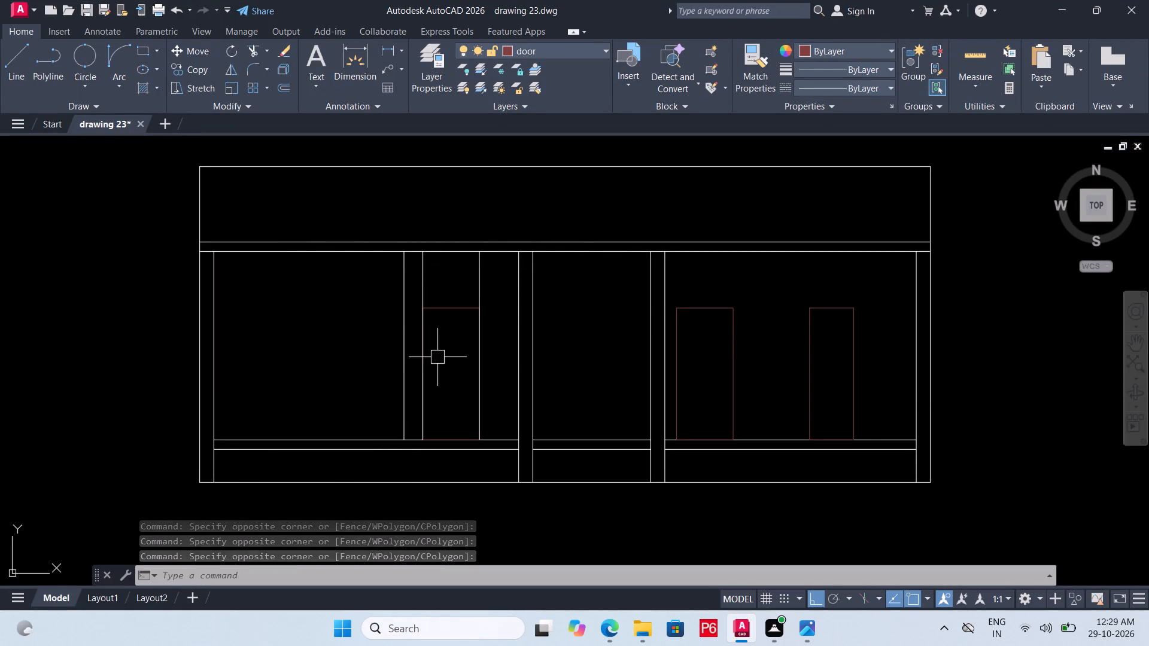
Offset the floor line of the section's left bay 3' upward to mark the window sill level.
scroll(456, 392, down, 4)
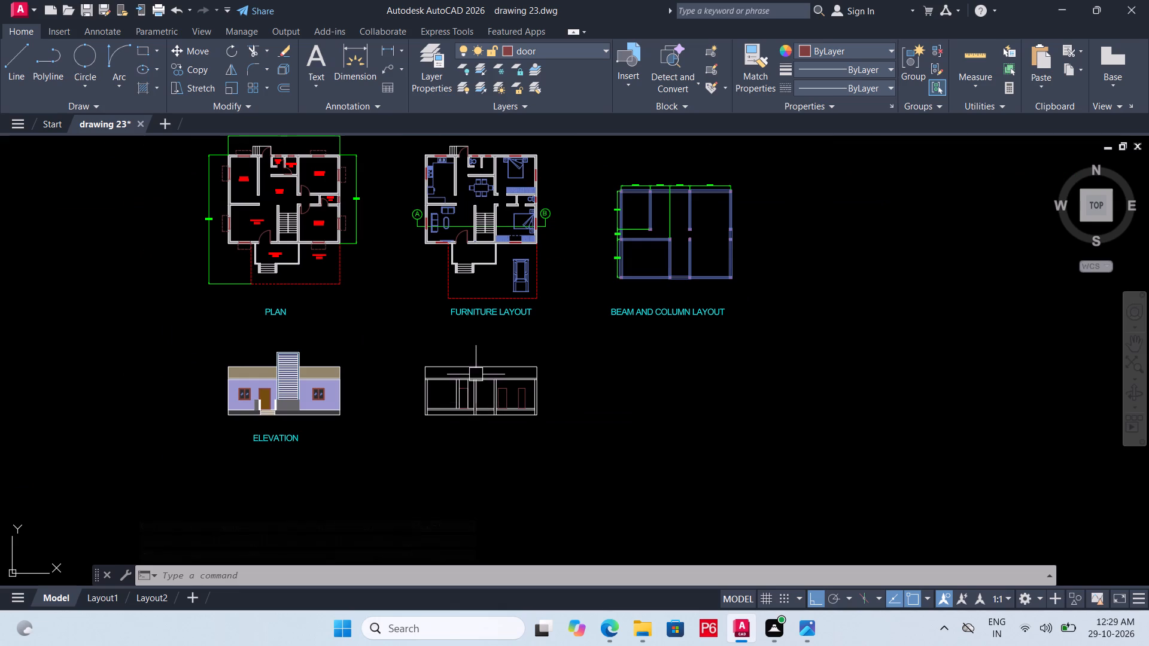
scroll(453, 409, up, 4)
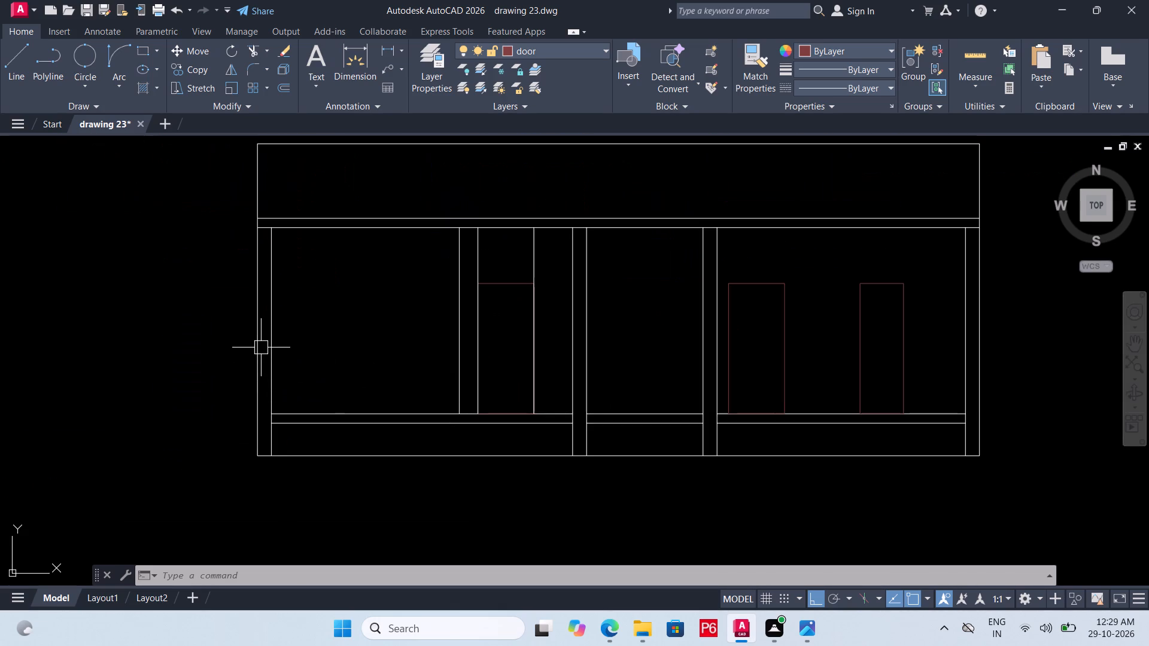
scroll(261, 348, up, 1)
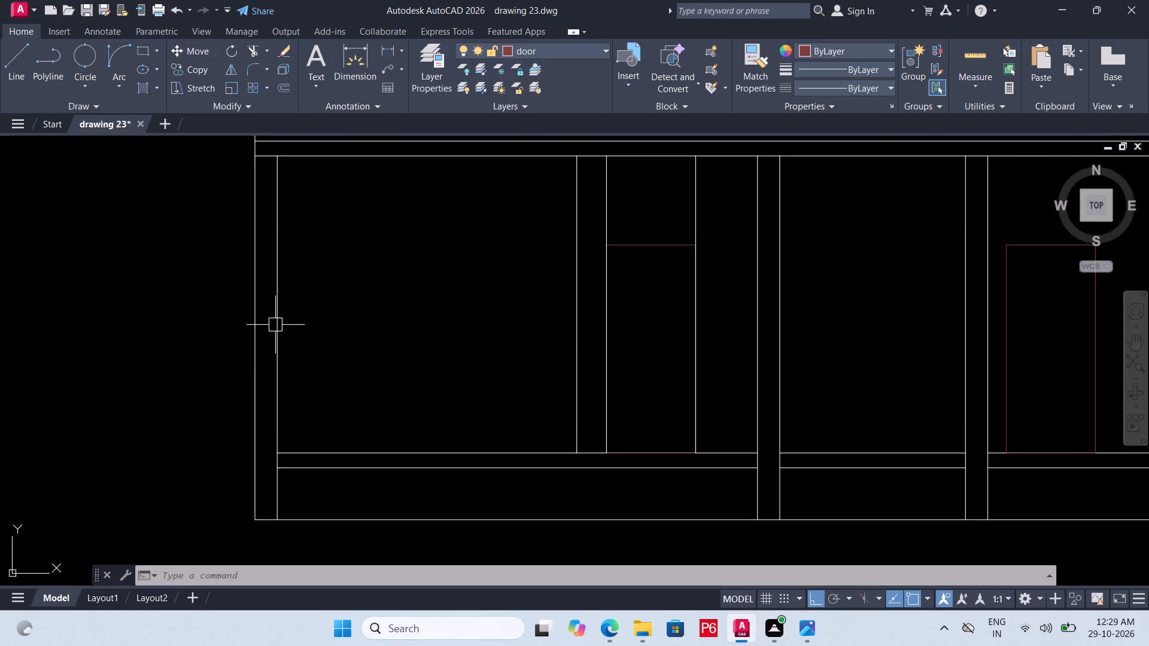
key(o)
key(Return)
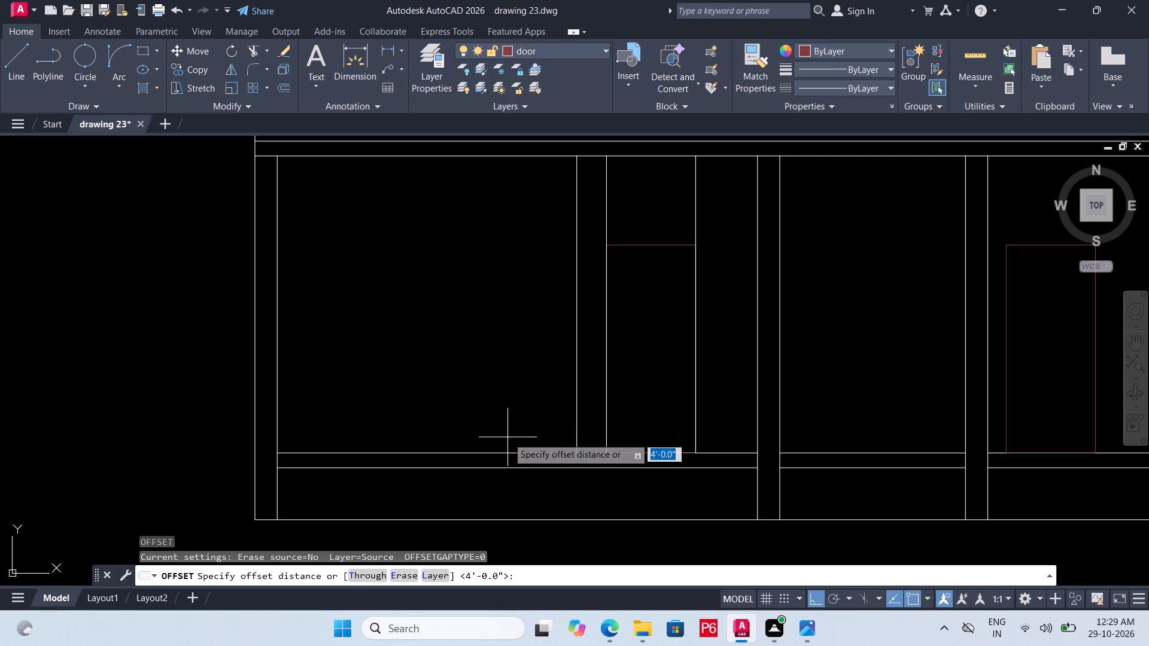
text(3')
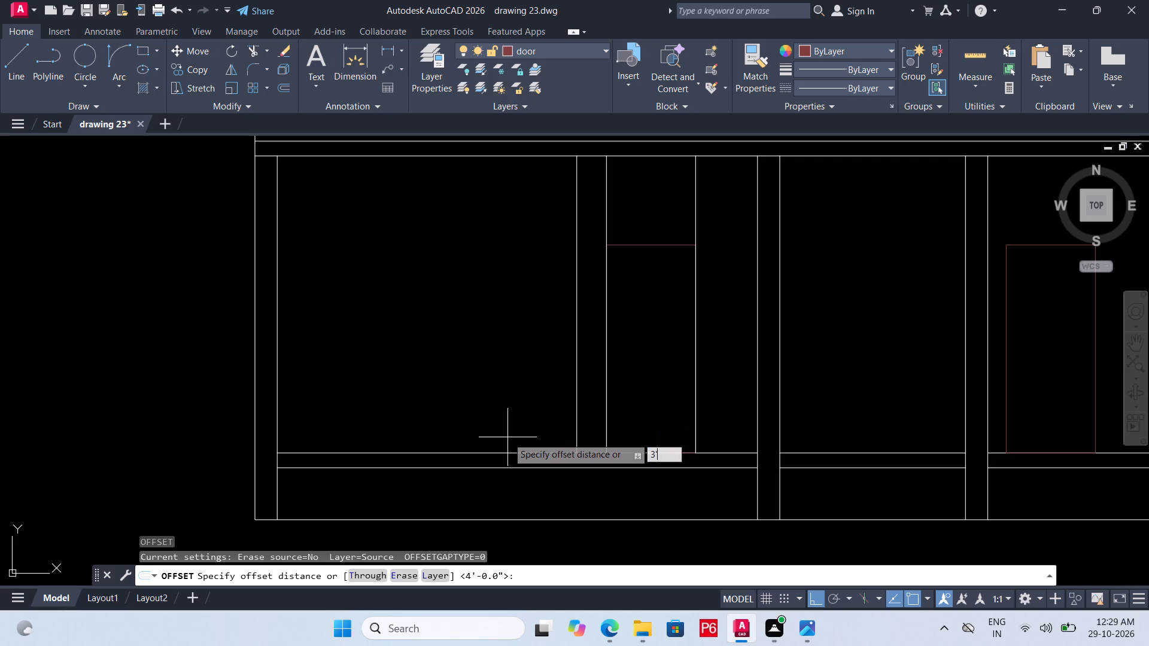
key(Return)
click(509, 452)
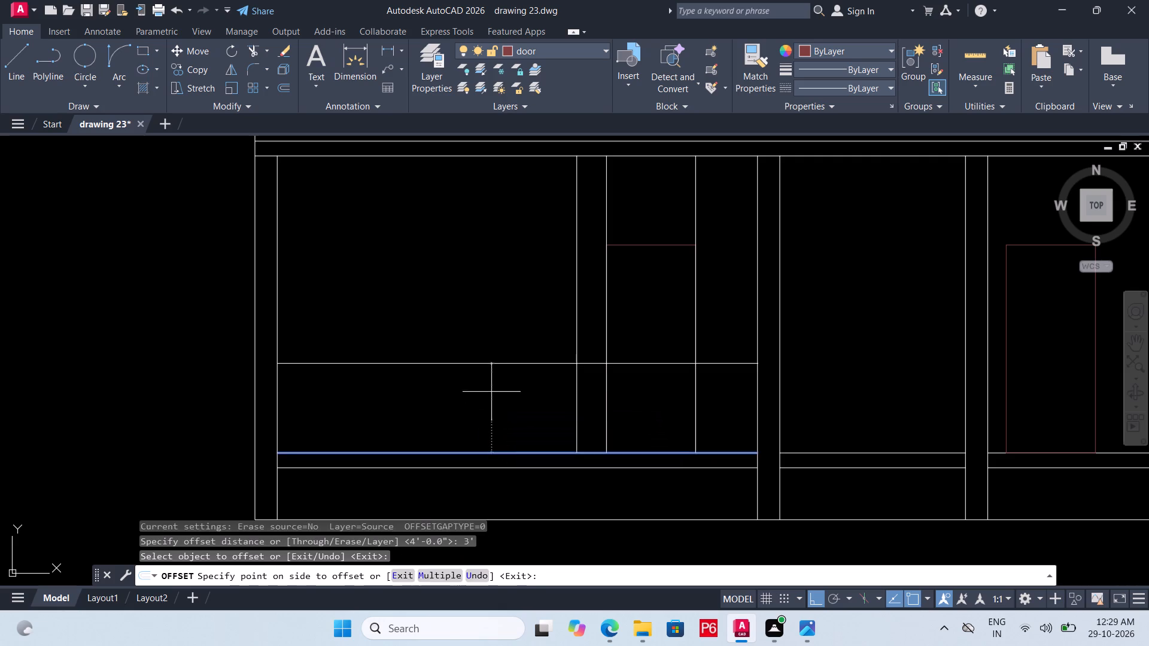
click(491, 392)
Offset the new sill guide line 4' upward to mark the window head, and save the drawing.
click(497, 369)
text(4')
key(Return)
key(ctrl+a)
key(ctrl+a)
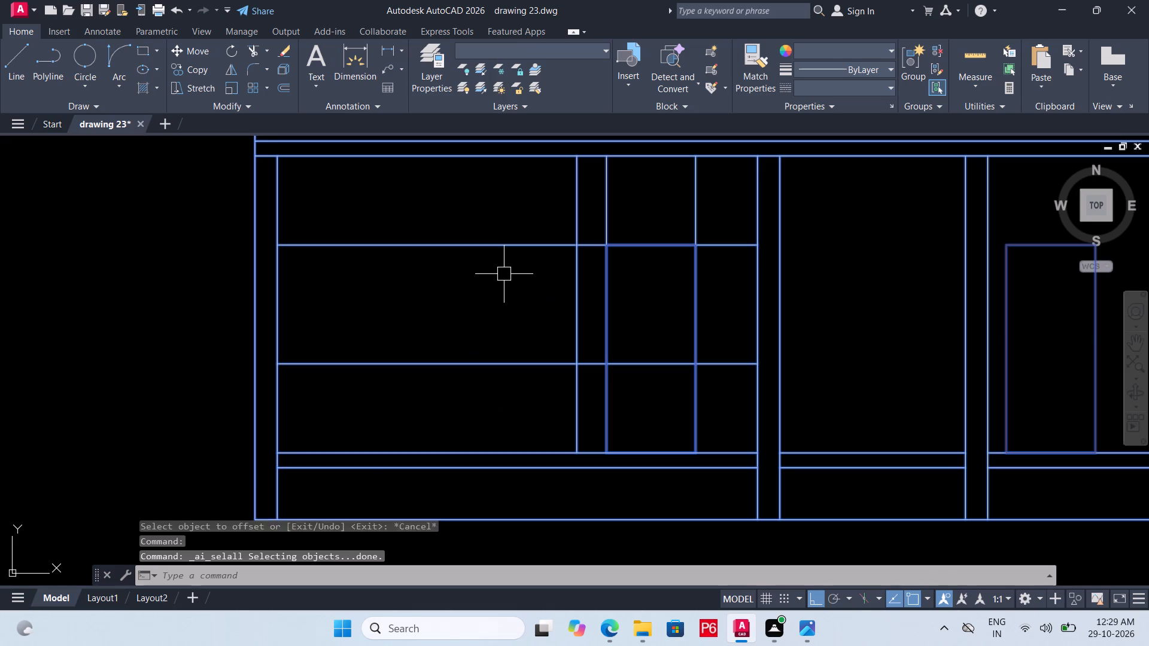
key(ctrl+s)
key(ctrl+s)
key(ctrl+s)
key(ctrl+s)
key(ctrl+s)
key(ctrl+s)
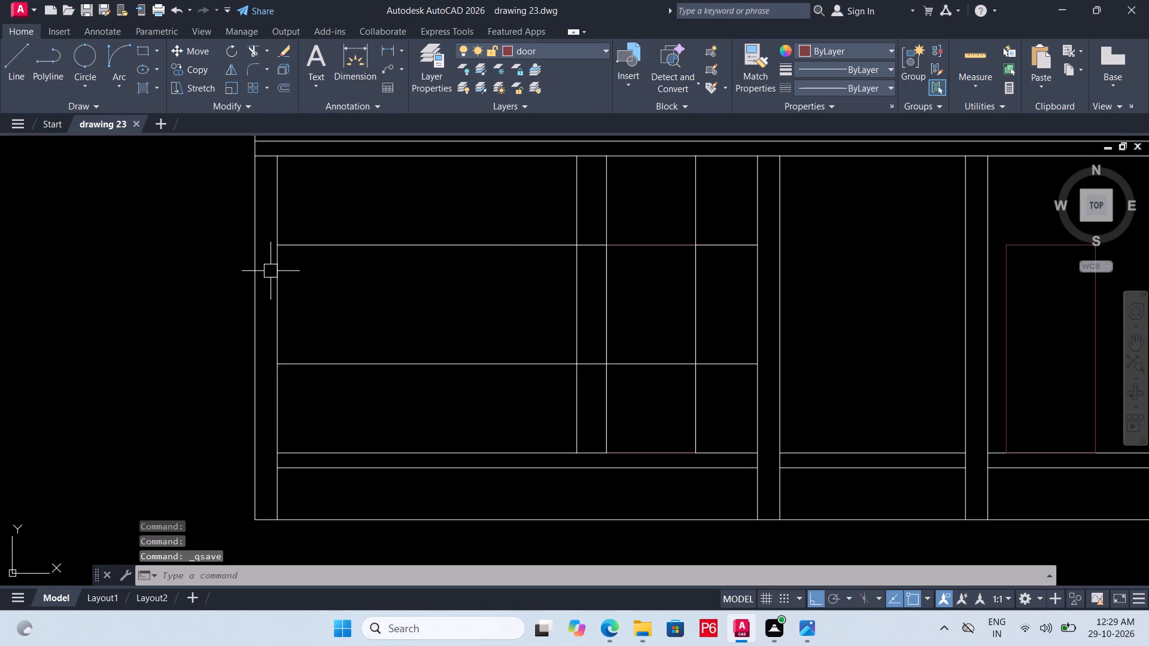
Extend both guide lines to the outer face of the section's left outer wall and save the drawing.
text(EZ)
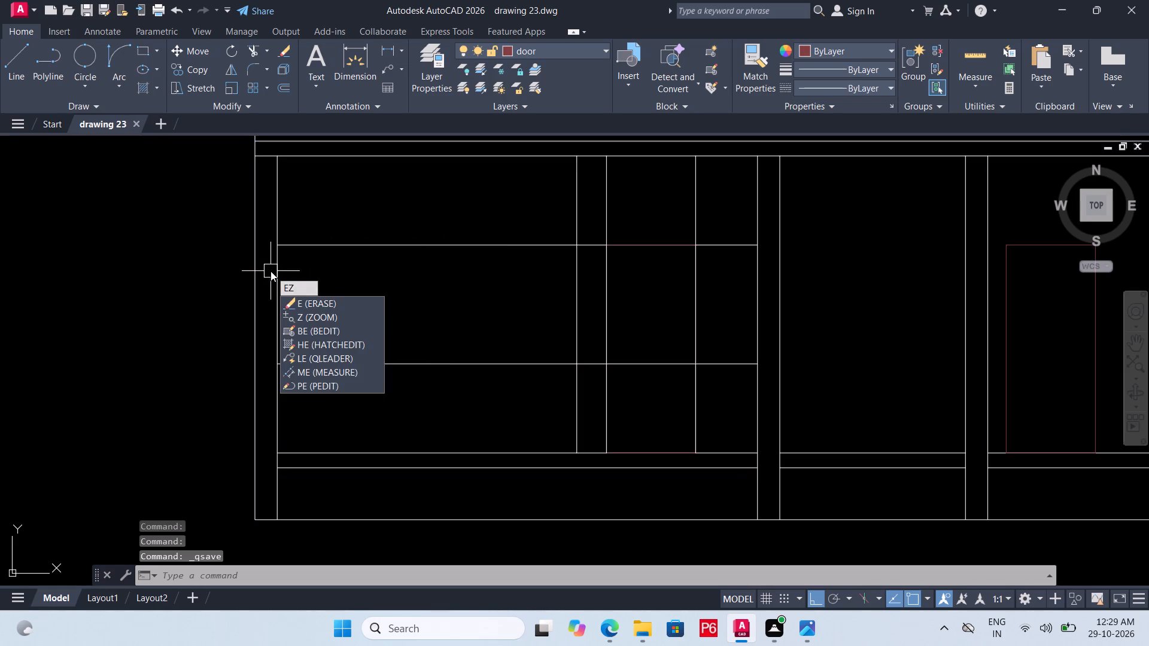
key(BackSpace)
text(X)
key(space)
key(space)
click(299, 245)
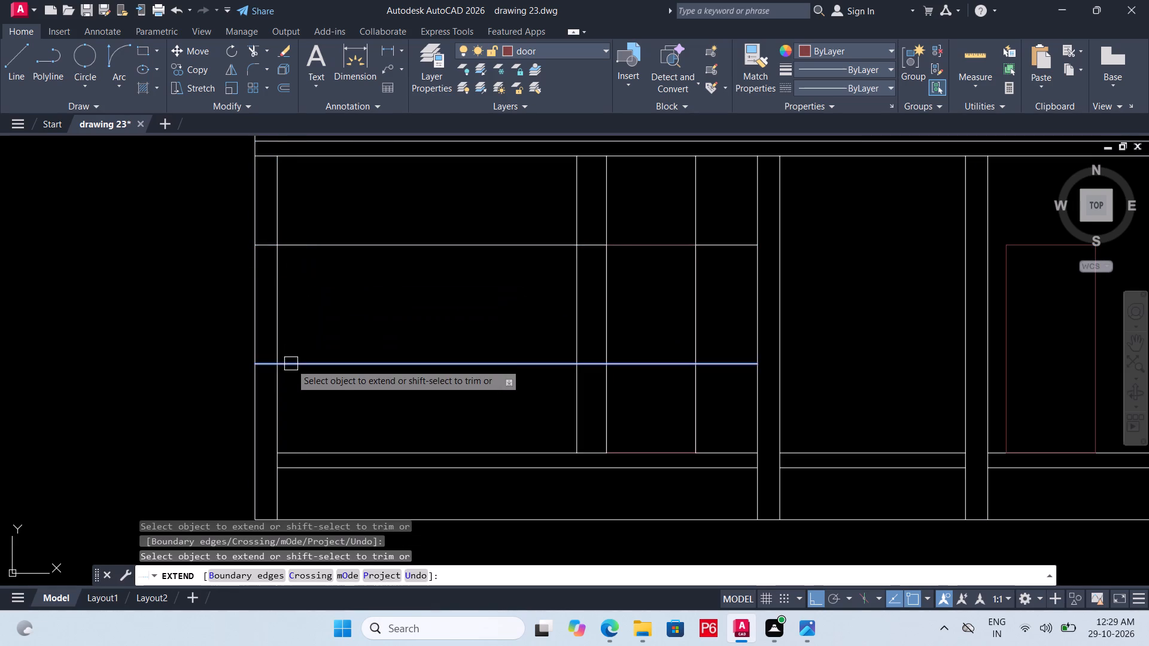
click(293, 362)
scroll(134, 340, down, 2)
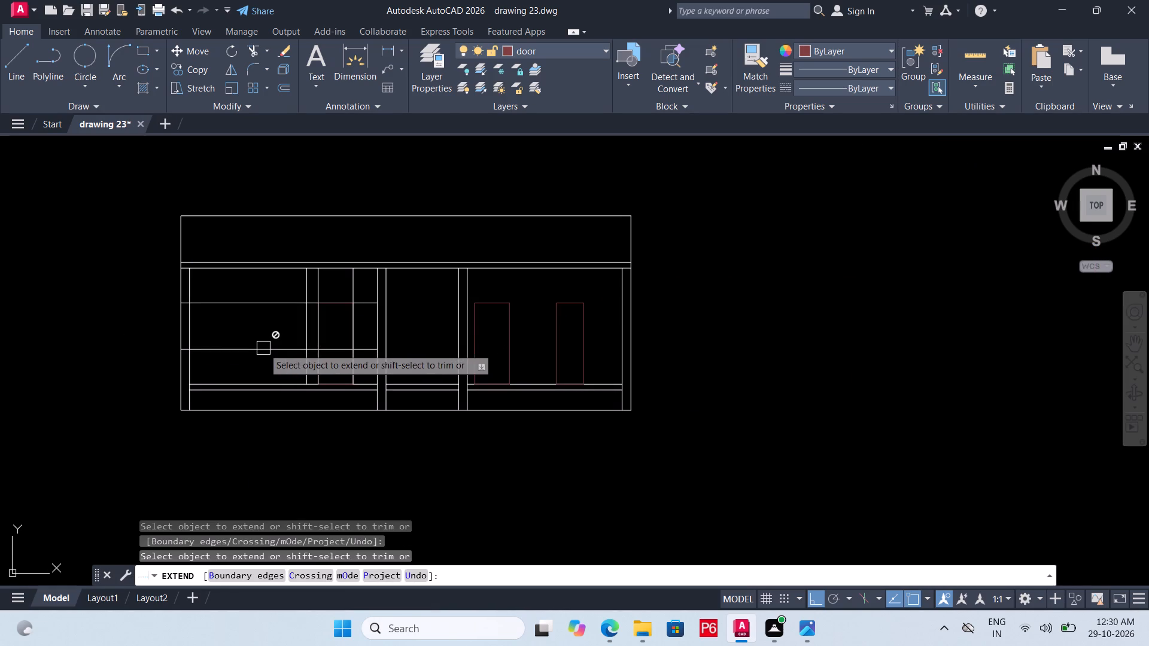
key(ctrl+s)
key(ctrl+s)
key(ctrl+s)
key(ctrl+s)
key(ctrl+s)
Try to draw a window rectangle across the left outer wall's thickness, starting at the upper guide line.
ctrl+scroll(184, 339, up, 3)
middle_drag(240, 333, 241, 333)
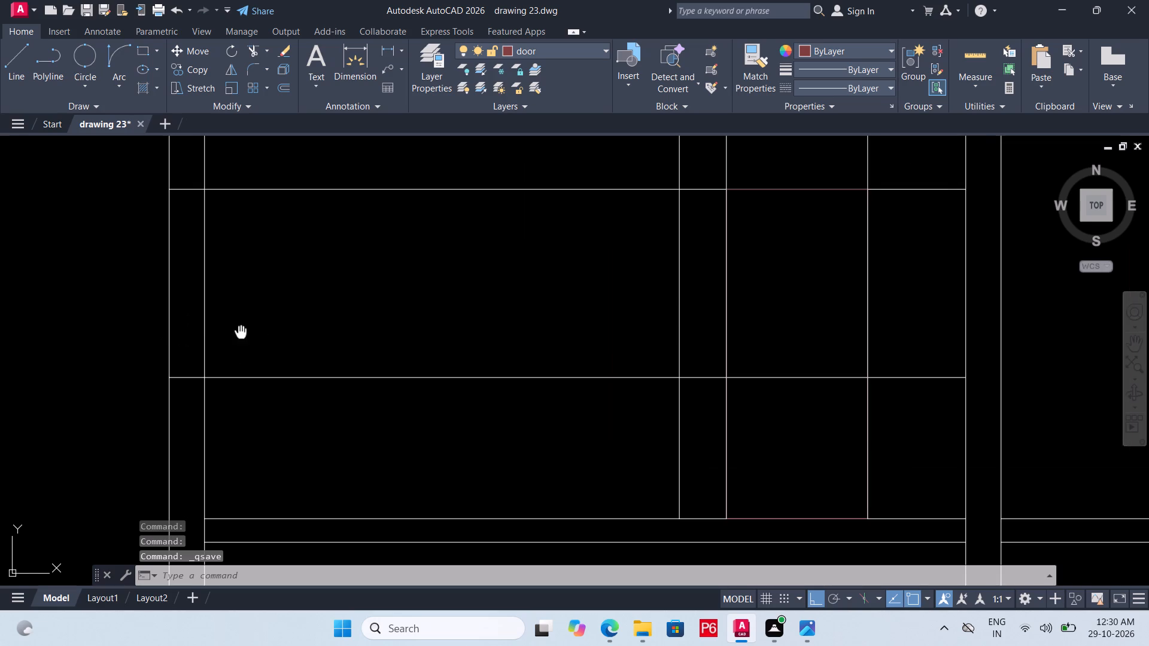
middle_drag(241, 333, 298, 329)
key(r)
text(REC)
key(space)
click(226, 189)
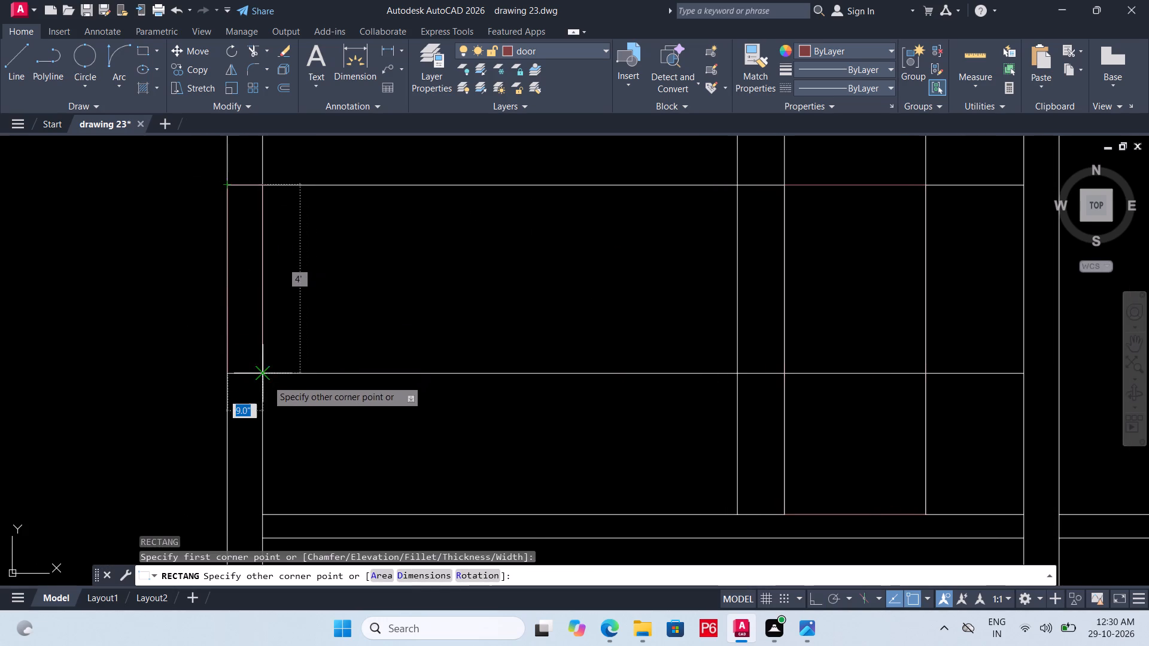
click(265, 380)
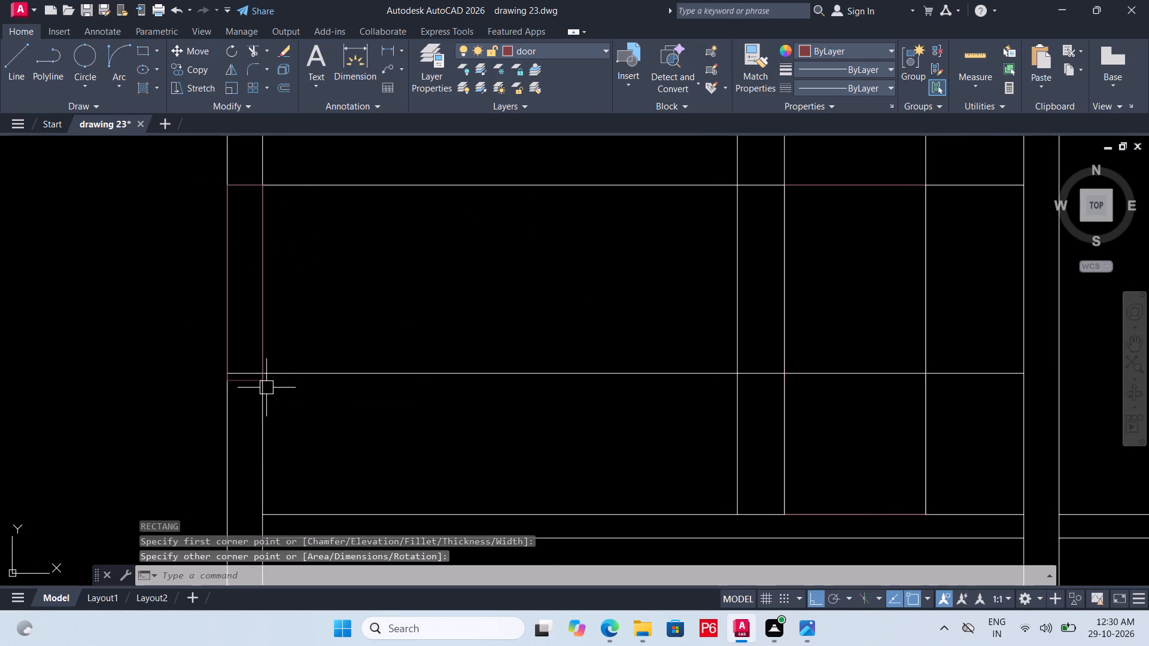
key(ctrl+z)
Draw a 9" by 4' window rectangle across the left outer wall between the two guide lines.
text(RE)
key(c)
key(space)
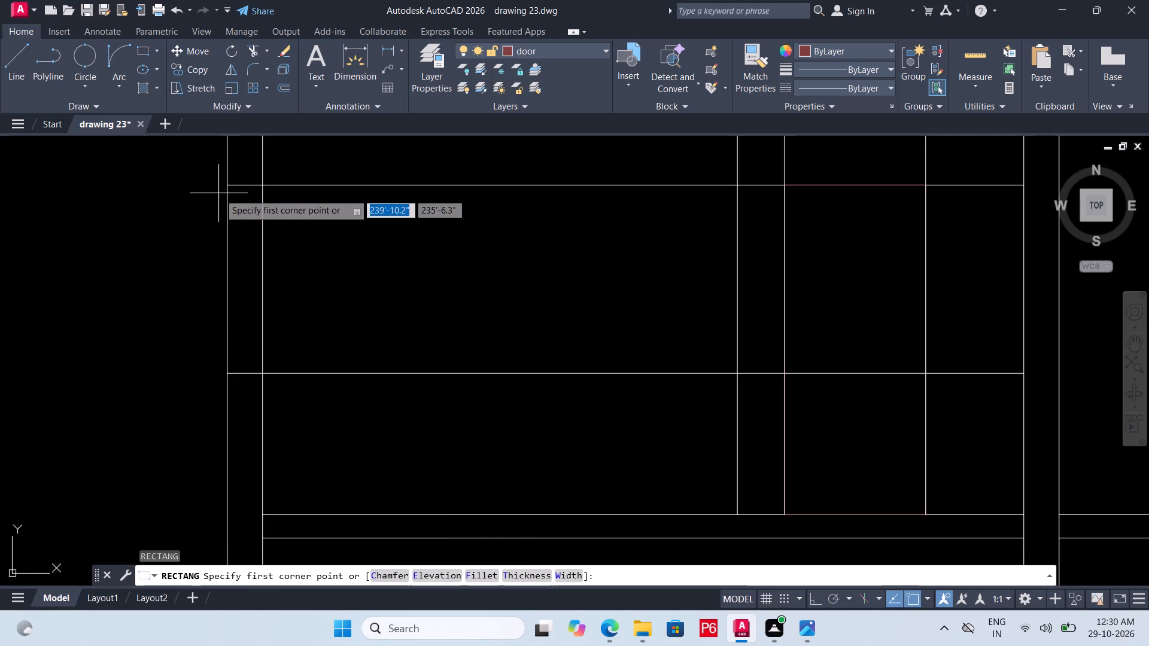
click(225, 187)
click(265, 373)
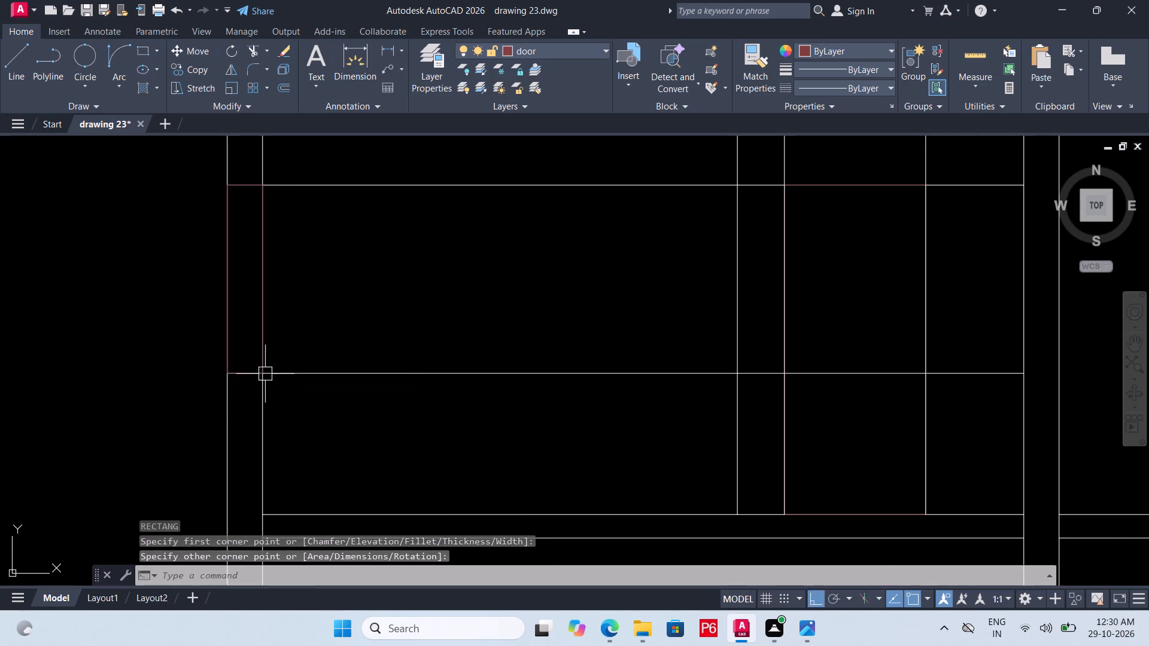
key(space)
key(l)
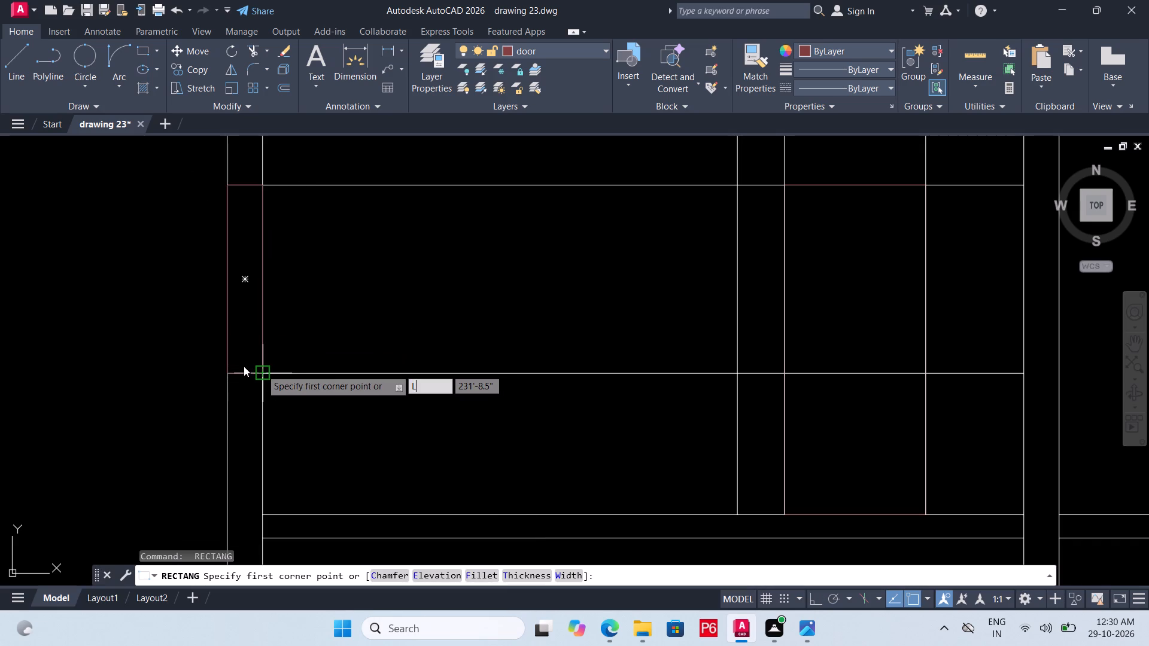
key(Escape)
Draw a vertical centre line through the window rectangle from bottom to top midpoint, and save the drawing.
text(L)
key(space)
click(244, 371)
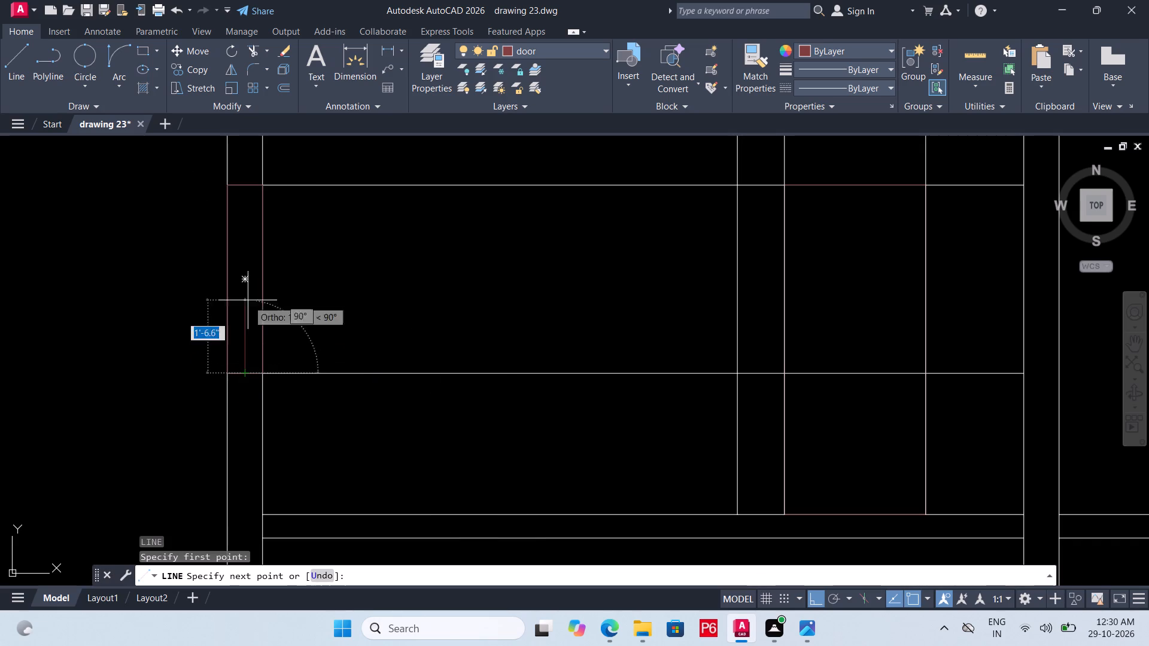
click(248, 190)
key(ctrl+s)
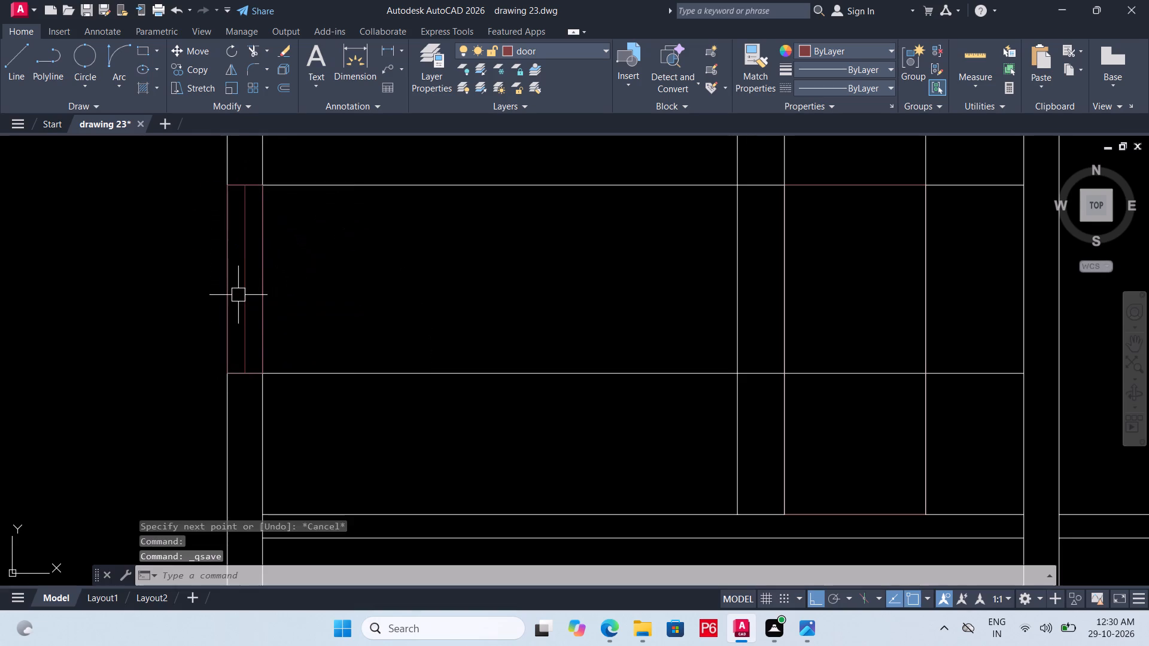
key(ctrl+s)
key(ctrl+s)
key(ctrl+s)
Delete the two horizontal guide lines at the window's head and sill, and save the drawing.
click(362, 187)
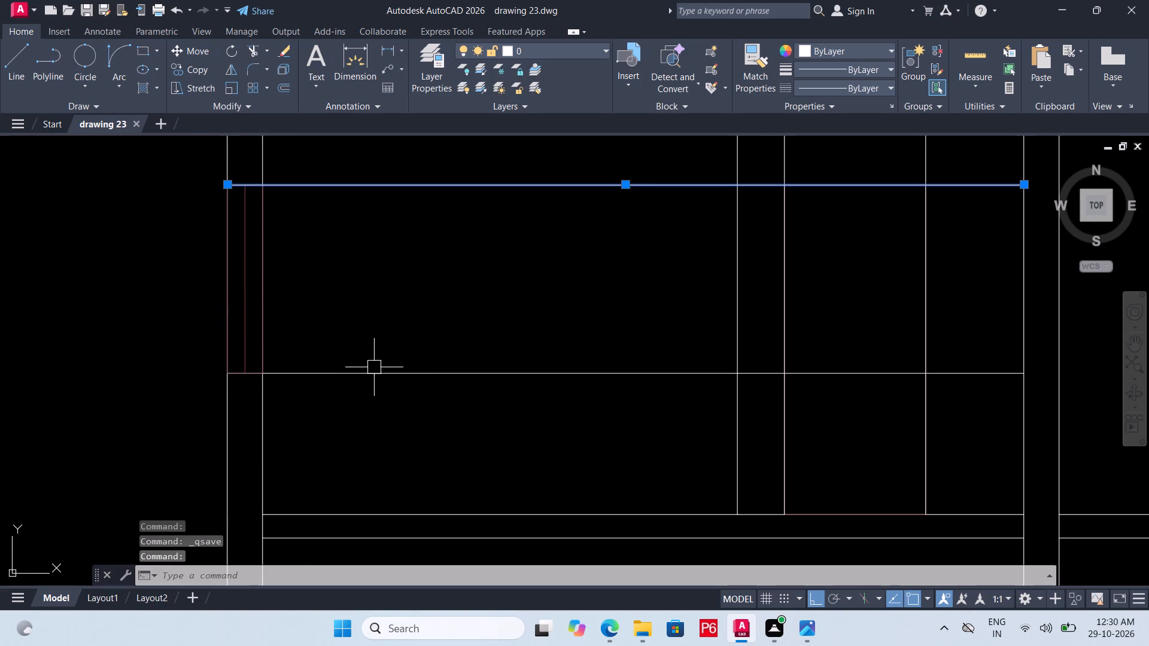
click(374, 374)
key(Delete)
scroll(318, 385, down, 2)
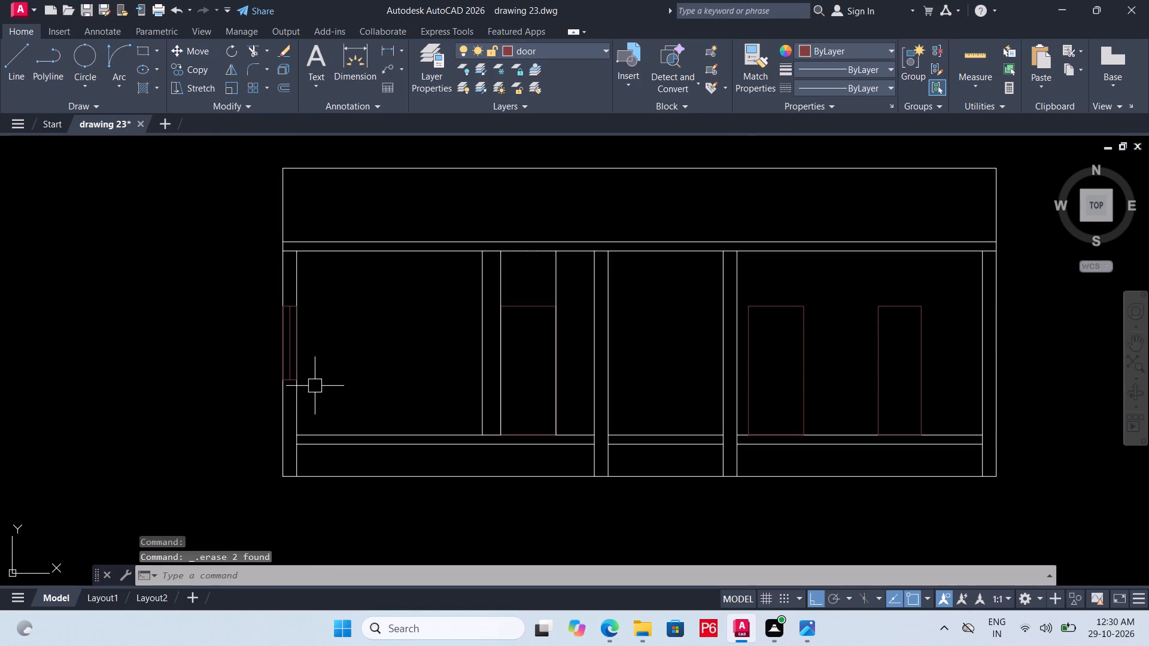
key(ctrl+s)
key(ctrl+s)
key(ctrl+s)
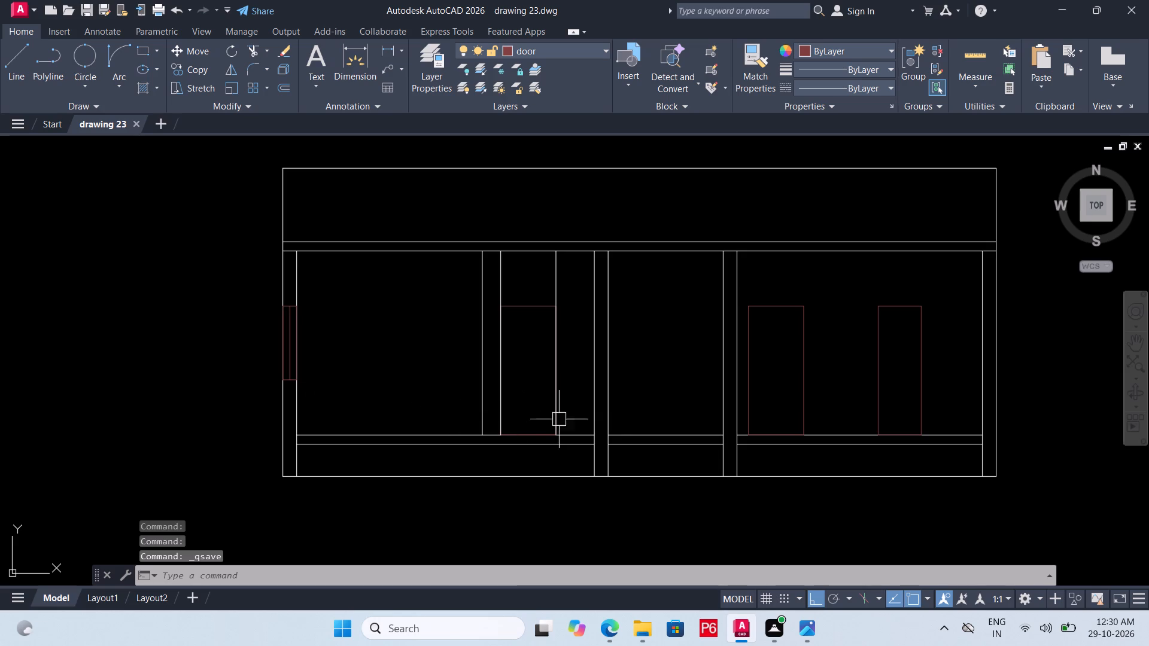
Offset the floor line of the section's right bay 3' upward to mark the window sill level.
scroll(953, 441, up, 3)
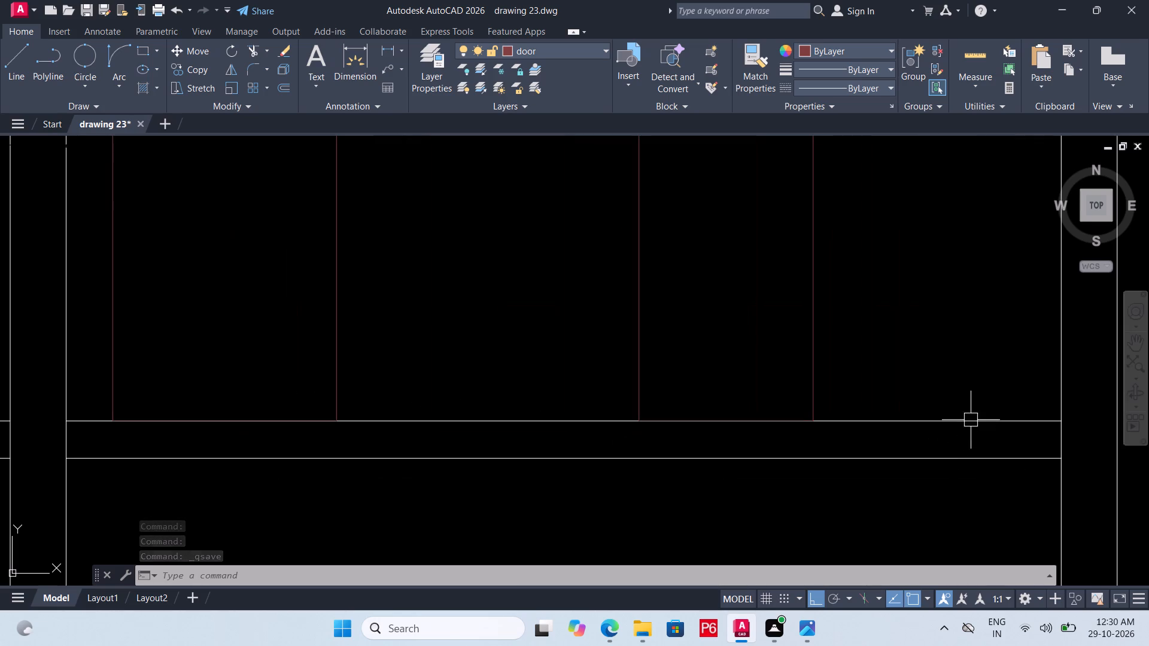
click(971, 422)
scroll(716, 434, down, 3)
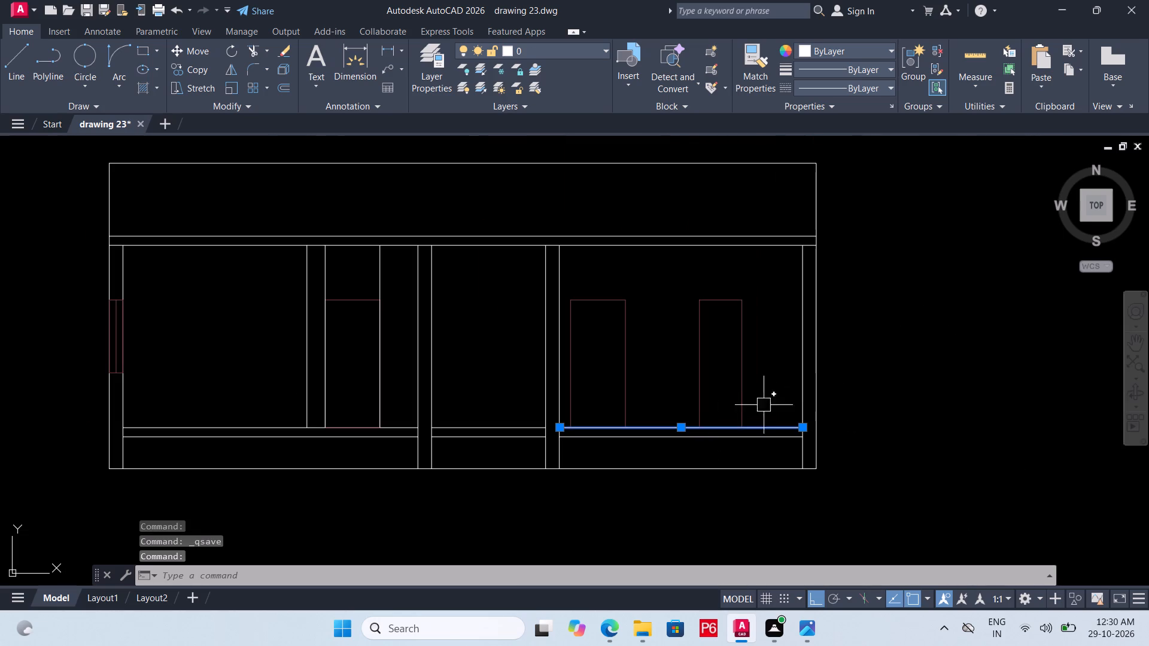
key(o)
key(Return)
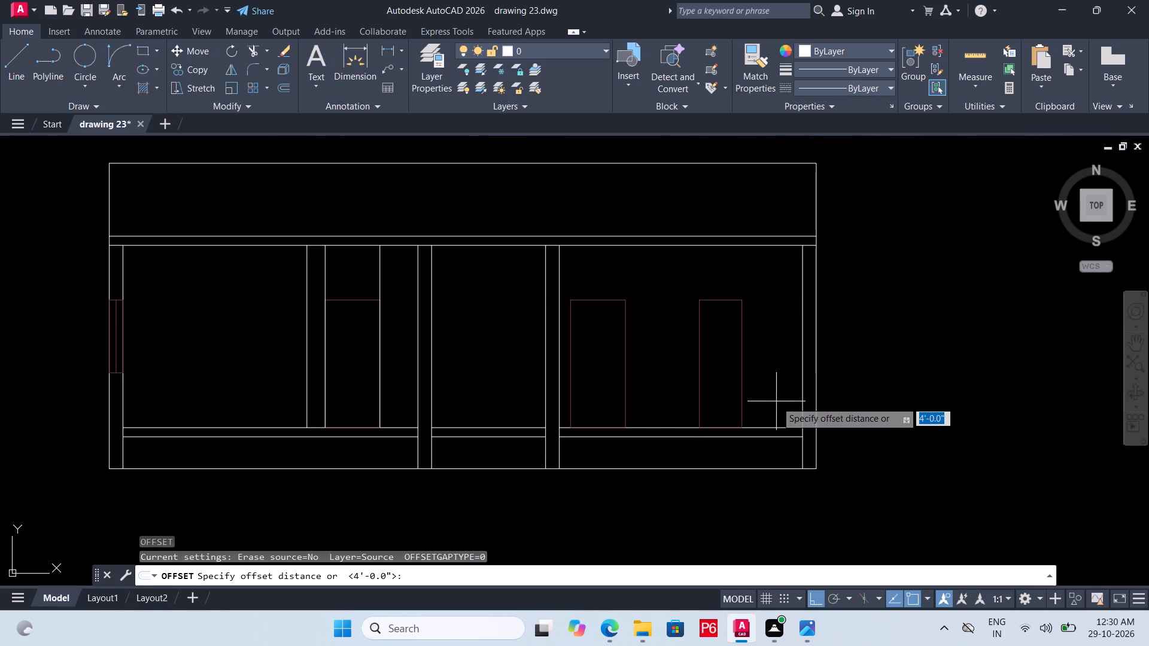
text(3')
key(Return)
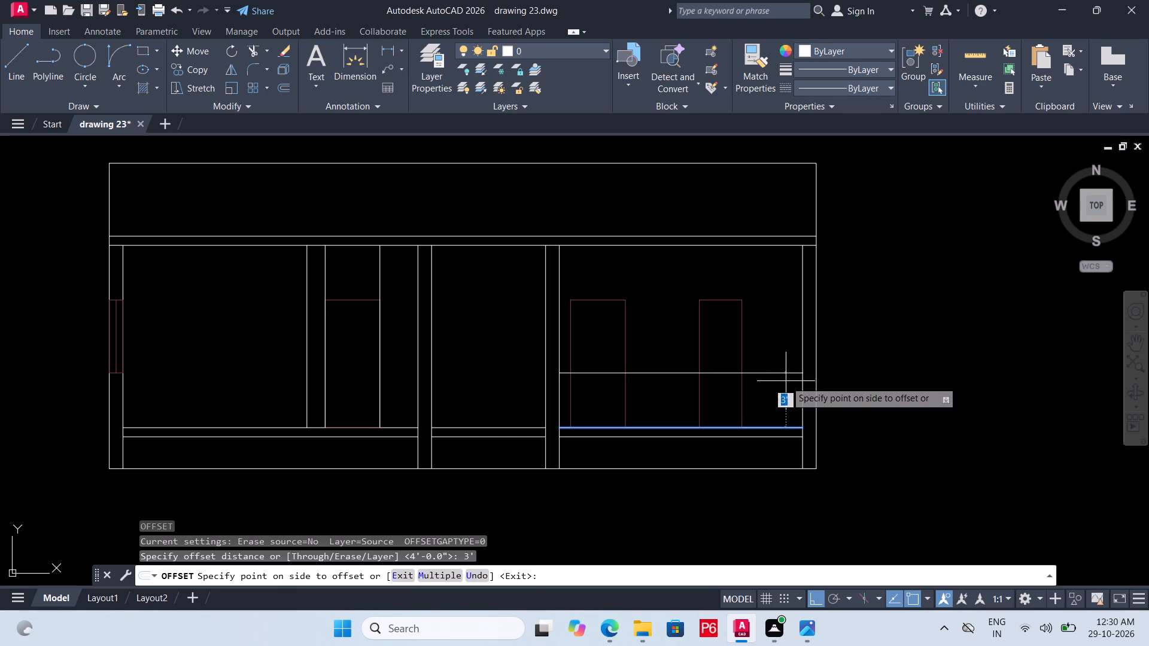
click(786, 381)
Offset the right bay's new sill guide line 4' upward to mark the window head, and save the drawing.
click(777, 378)
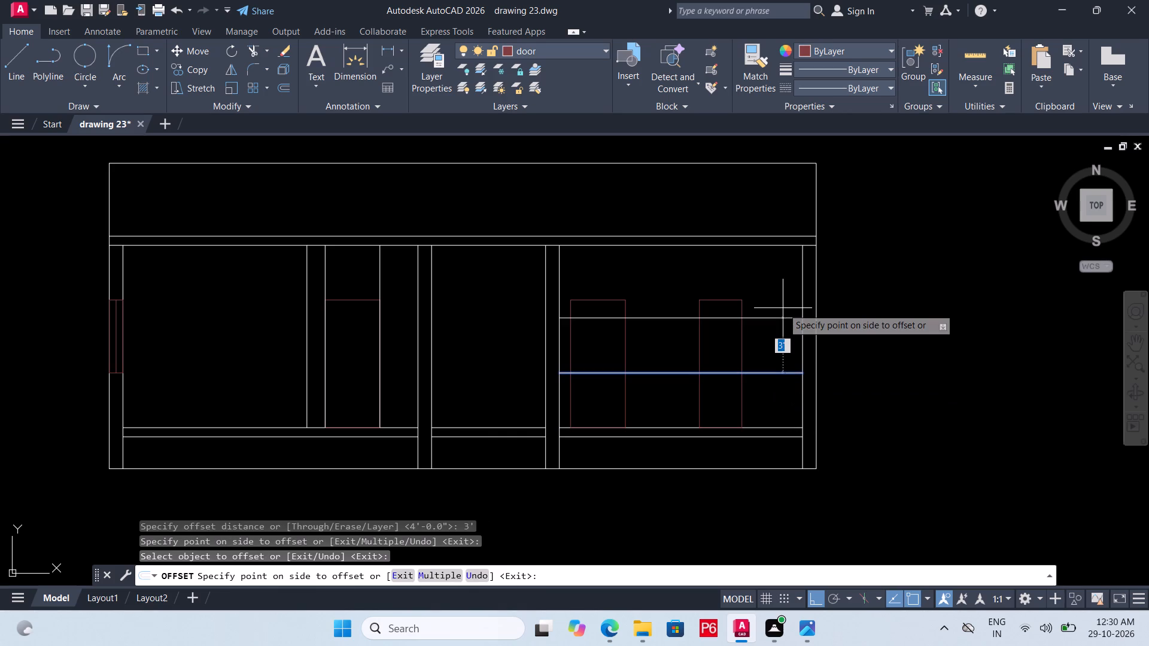
text(4')
key(Return)
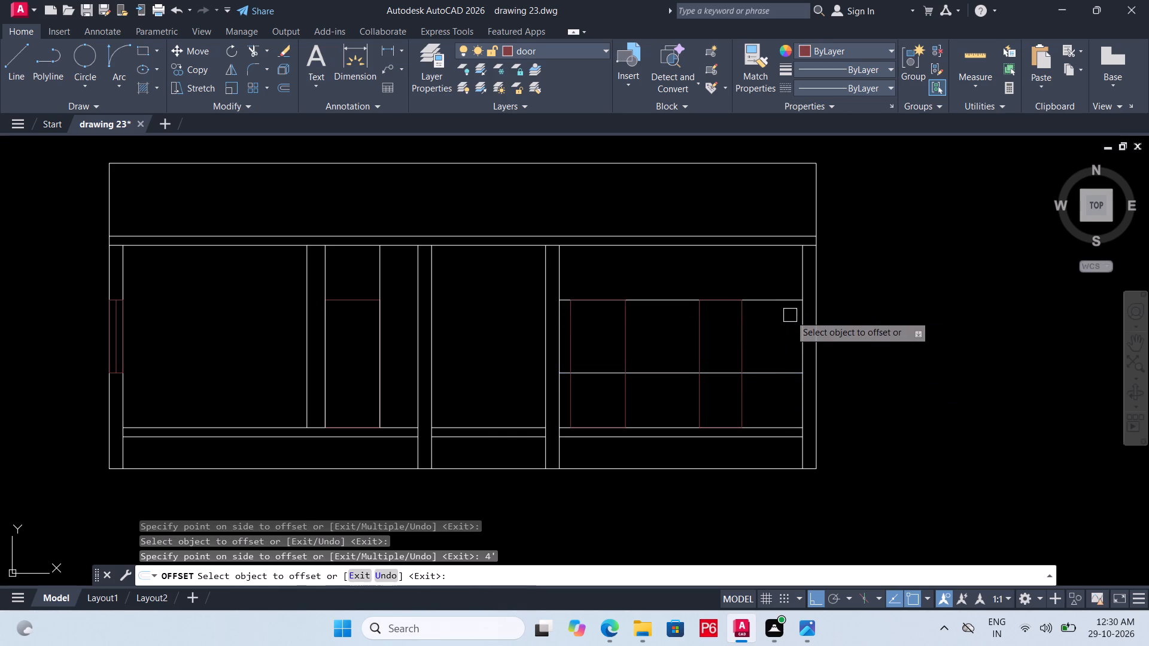
key(ctrl+s)
key(ctrl+s)
key(ctrl+s)
key(ctrl+s)
key(ctrl+s)
key(ctrl+s)
Extend both right-bay guide lines to the outer face of the right outer wall and save the drawing.
ctrl+scroll(835, 345, up, 1)
scroll(829, 345, up, 1)
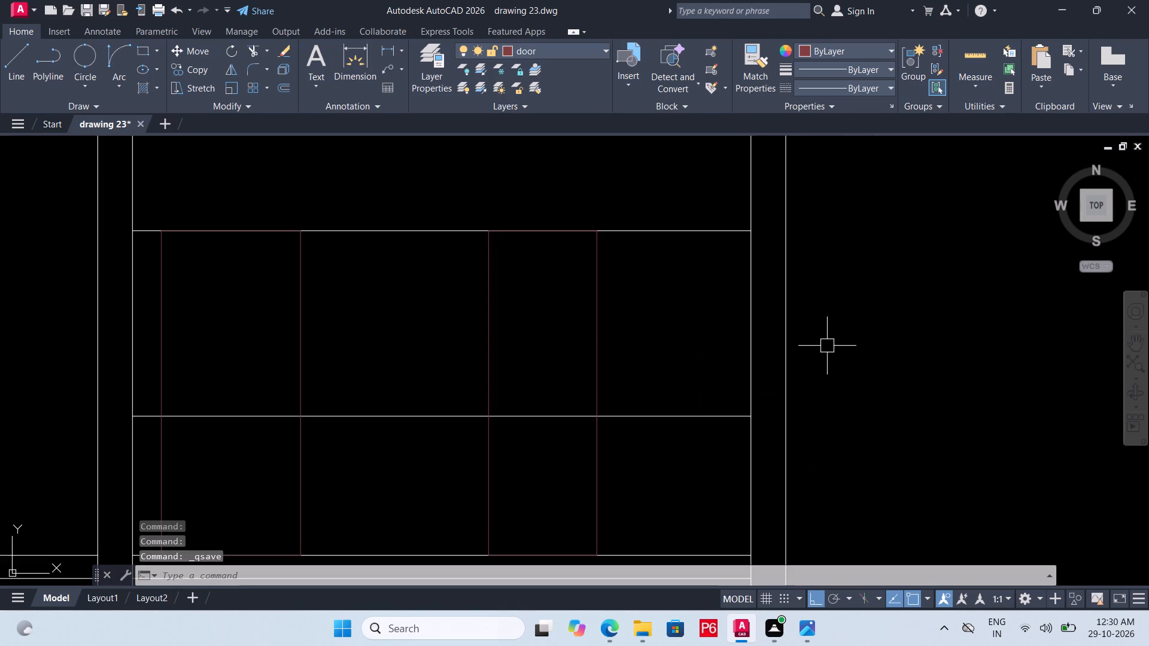
text(EX)
key(space)
key(space)
click(713, 236)
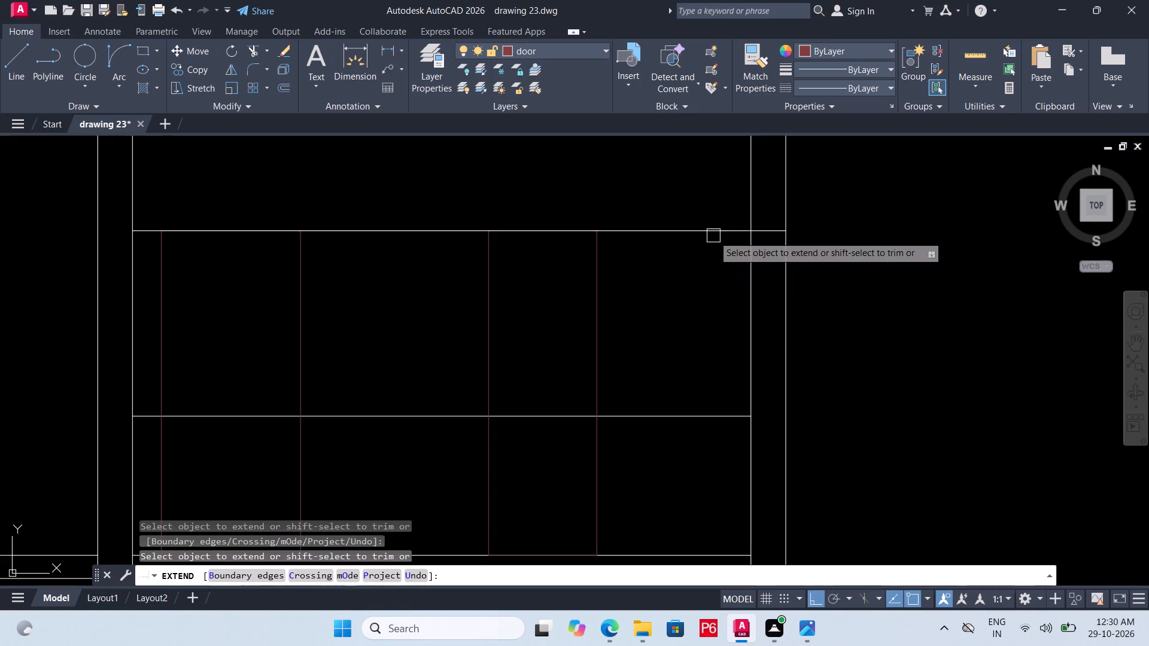
click(721, 410)
key(ctrl+s)
key(ctrl+s)
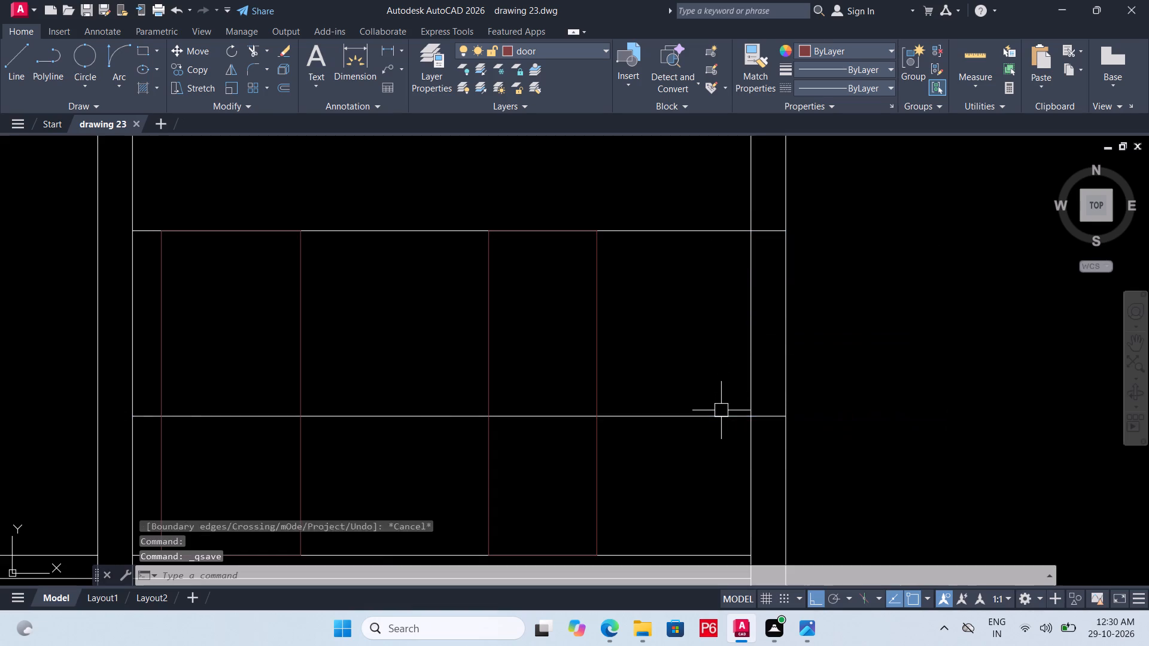
key(ctrl+s)
Draw the window rectangle across the right outer wall's thickness between the head and sill guide lines, and save the drawing.
key(r)
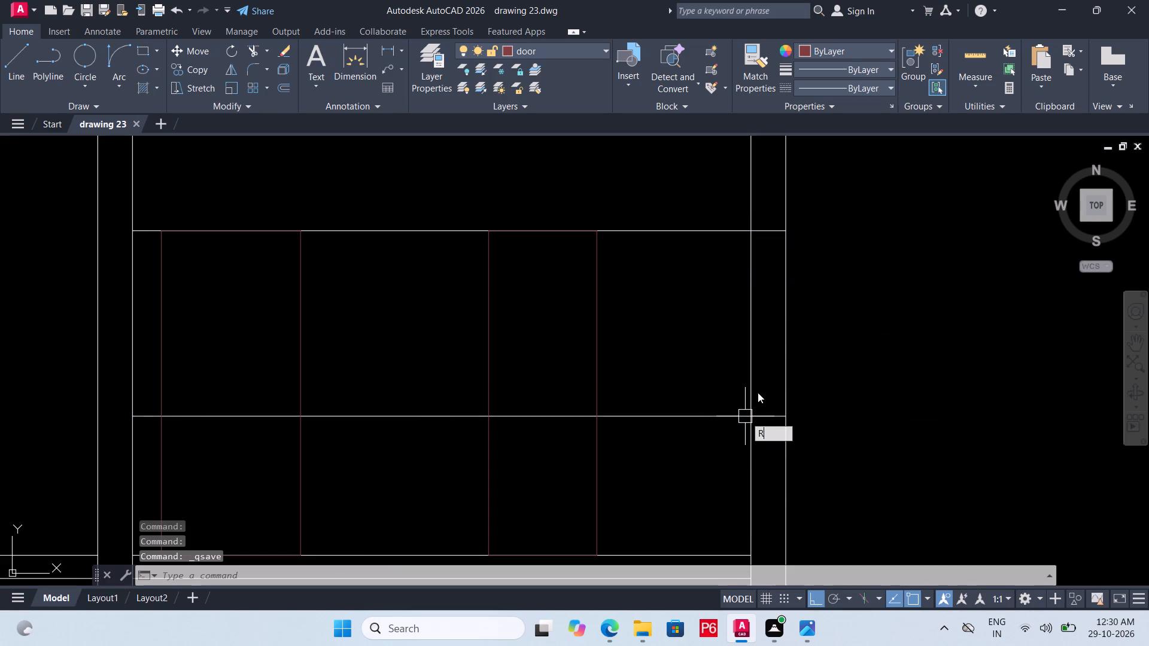
text(EC)
key(space)
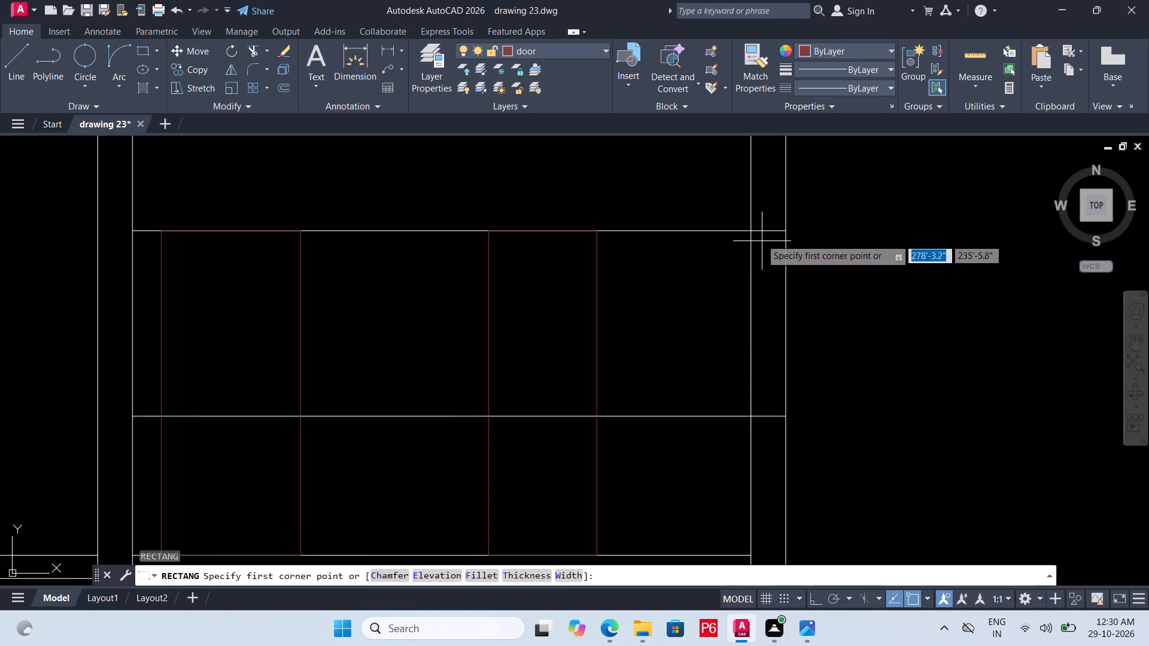
drag(752, 231, 758, 237)
click(792, 416)
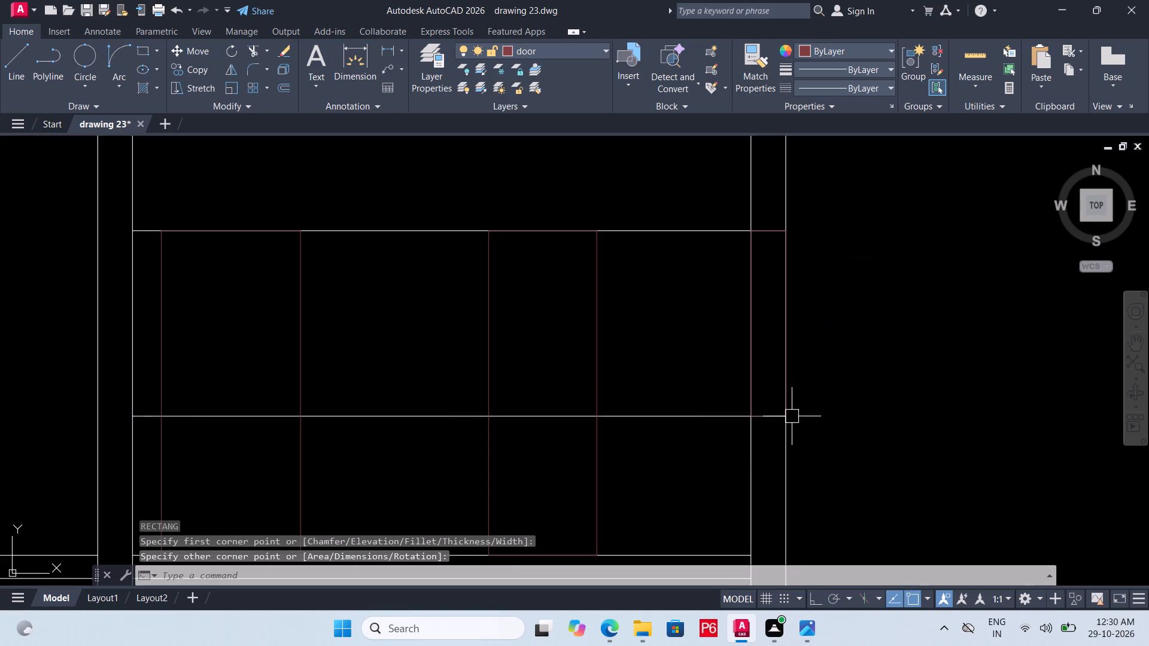
key(ctrl+s)
key(ctrl+s)
key(ctrl+s)
Delete the right bay's two horizontal guide lines at the window's head and sill, and save the drawing.
click(730, 417)
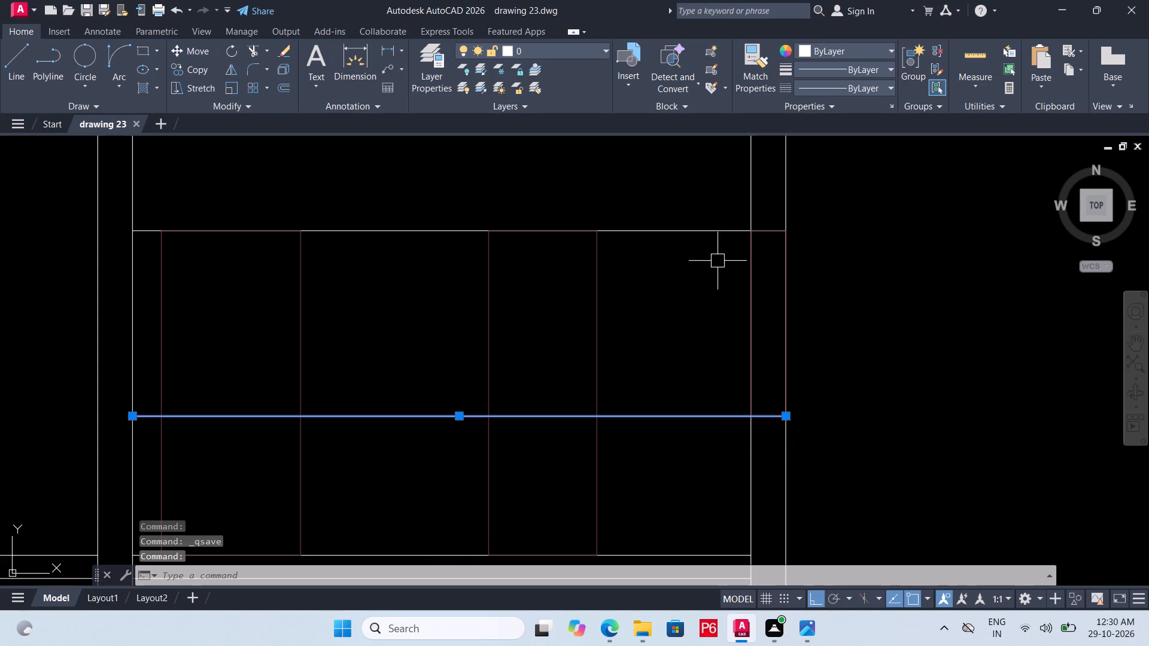
click(716, 237)
key(Delete)
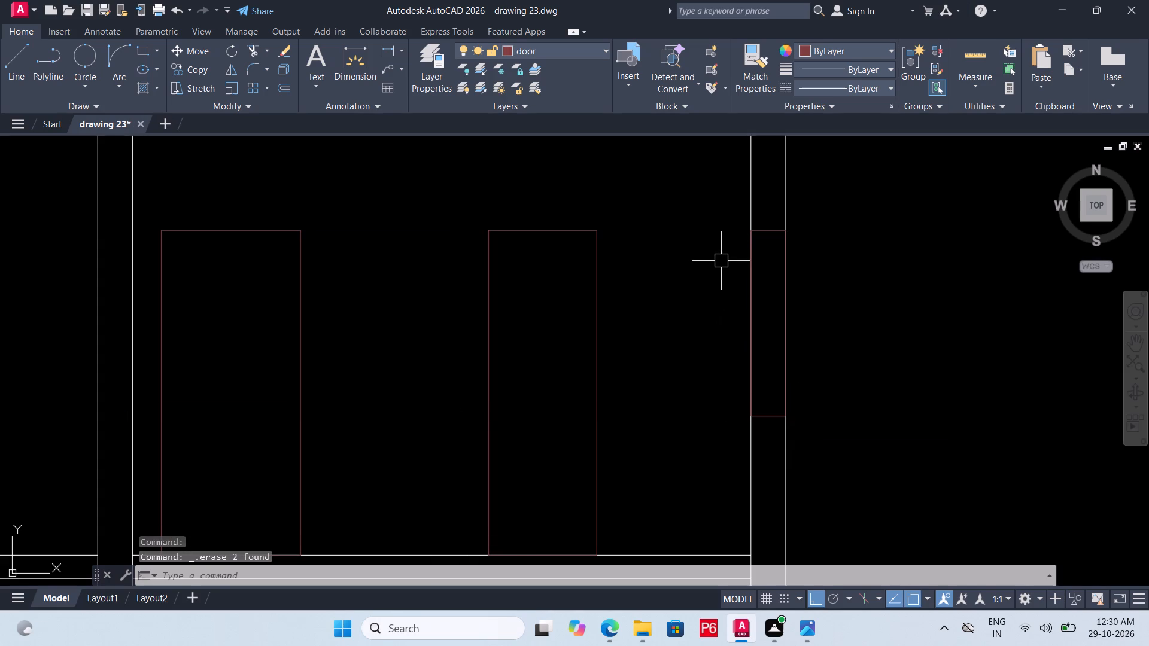
scroll(721, 262, down, 1)
key(ctrl+s)
key(ctrl+s)
key(ctrl+s)
key(ctrl+s)
key(ctrl+s)
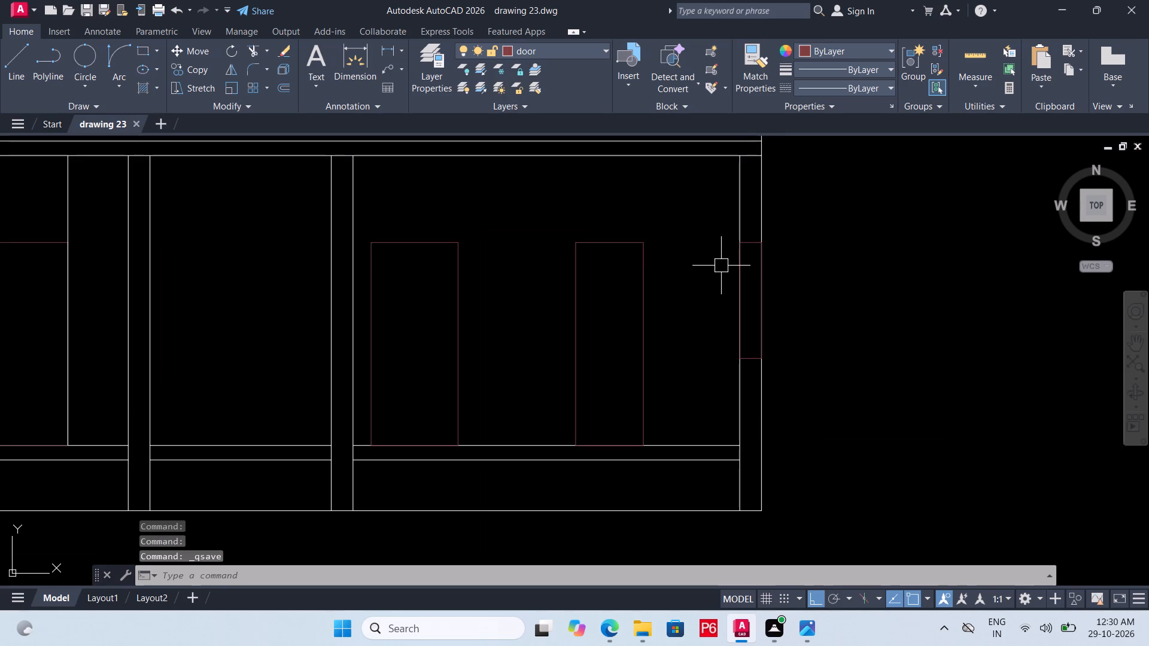
Draw a vertical centre line in the right wall's window from head midpoint to sill midpoint, and save the drawing.
scroll(721, 266, down, 1)
scroll(756, 278, up, 2)
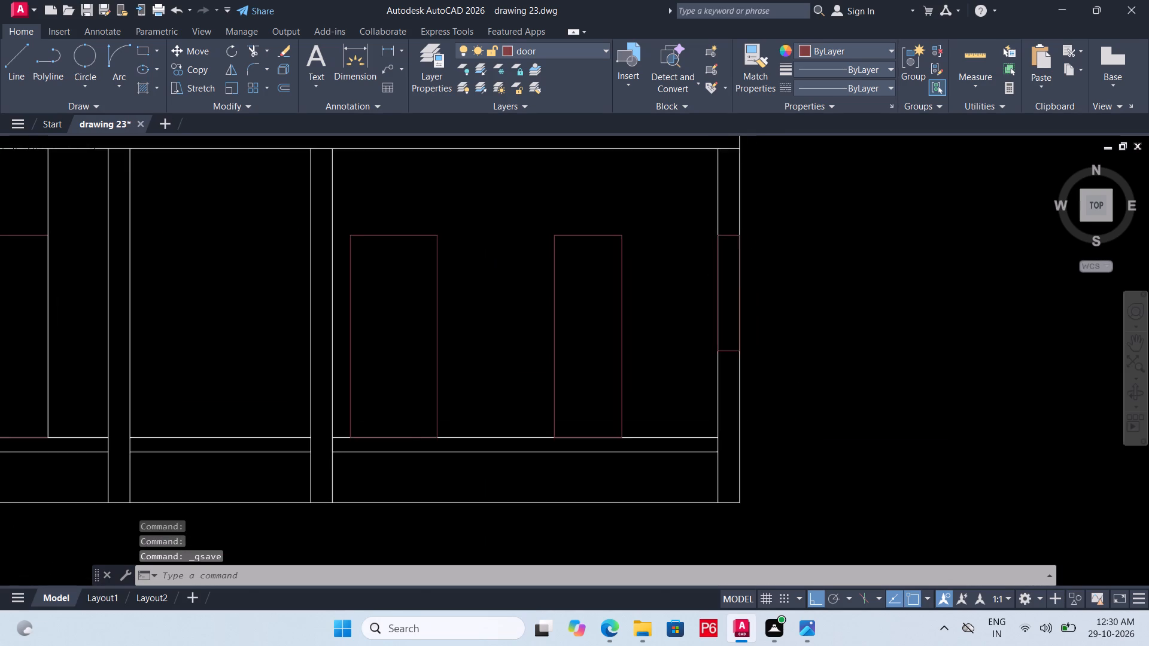
scroll(756, 278, up, 1)
key(l)
key(space)
click(688, 172)
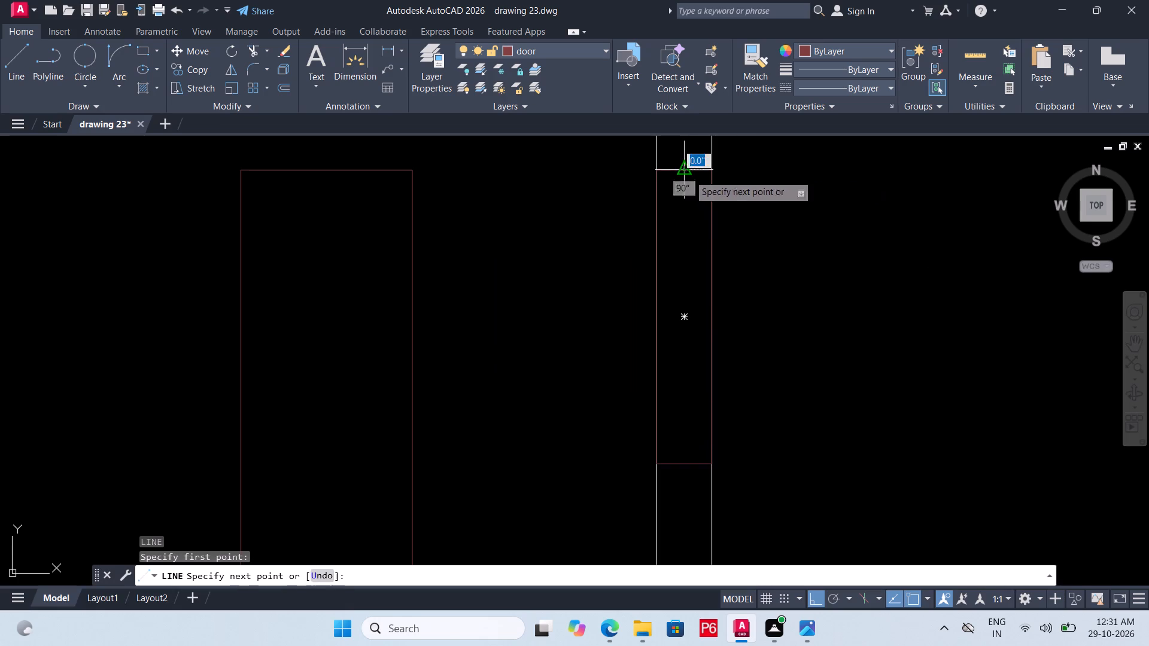
click(697, 461)
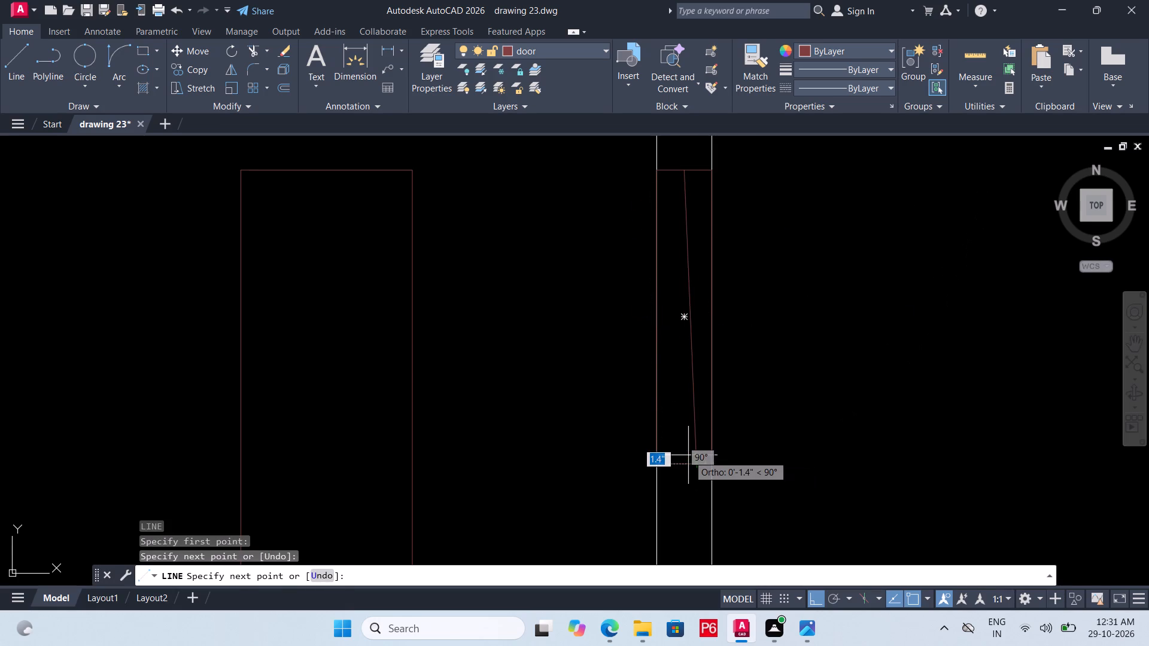
key(ctrl+z)
click(686, 463)
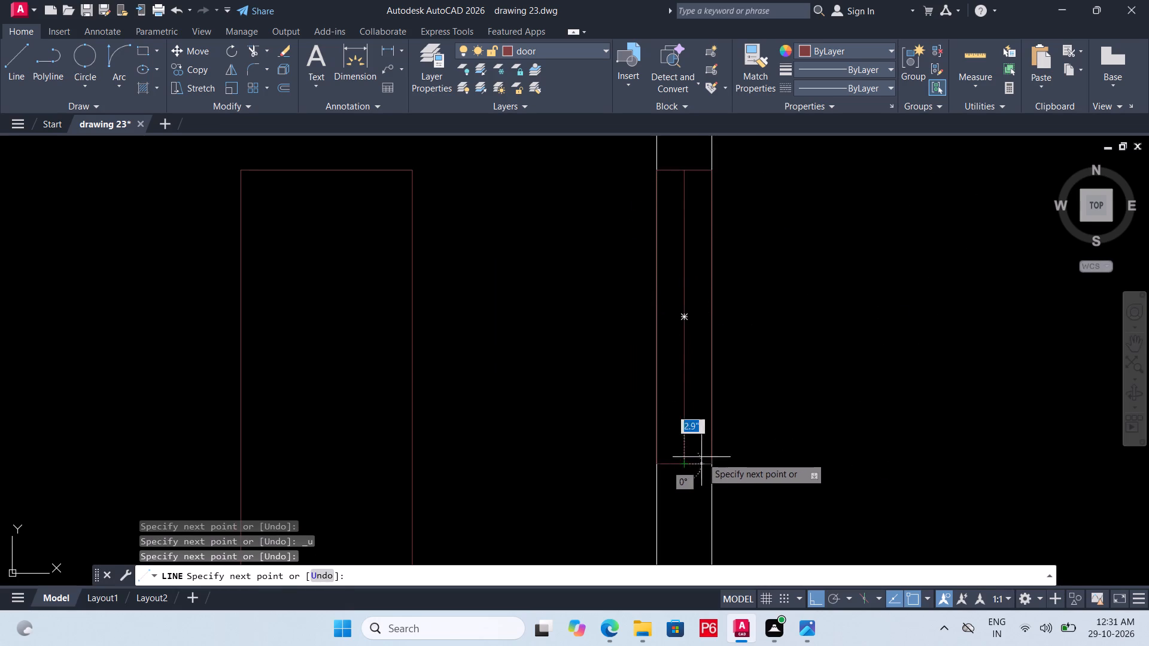
ctrl+scroll(702, 457, down, 2)
key(ctrl+s)
key(ctrl+s)
ctrl+scroll(704, 456, down, 2)
key(ctrl+s)
key(ctrl+s)
key(ctrl+s)
middle_drag(692, 465, 711, 428)
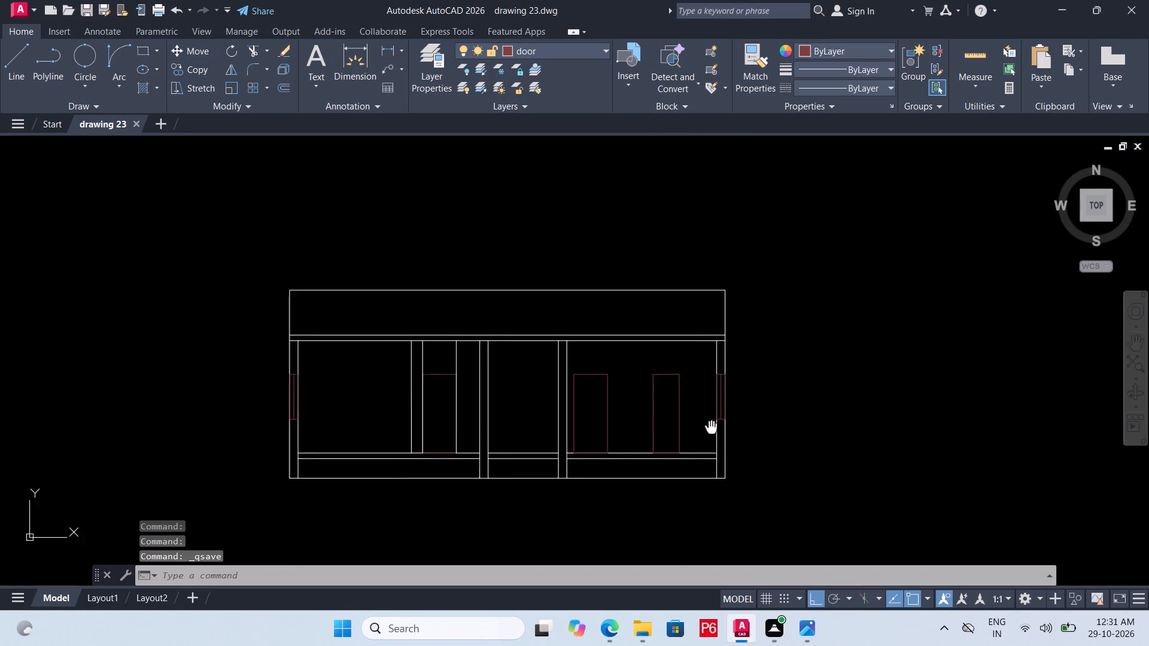
middle_drag(711, 428, 718, 423)
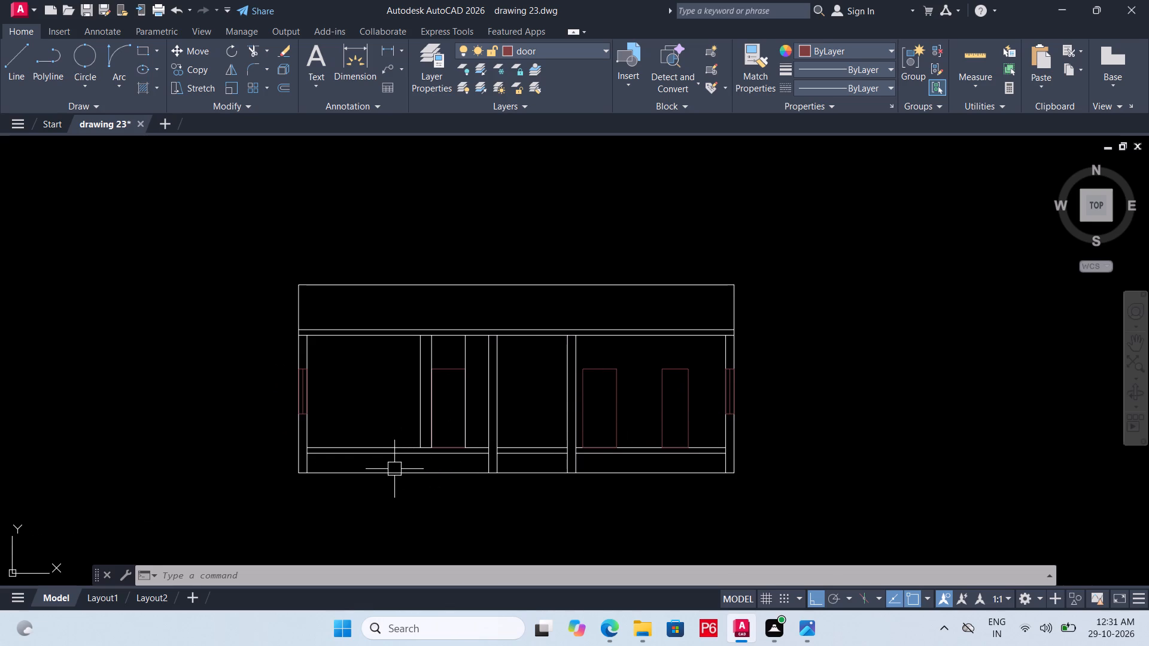
Save the drawing with the section's two outer-wall windows in place.
scroll(558, 489, down, 2)
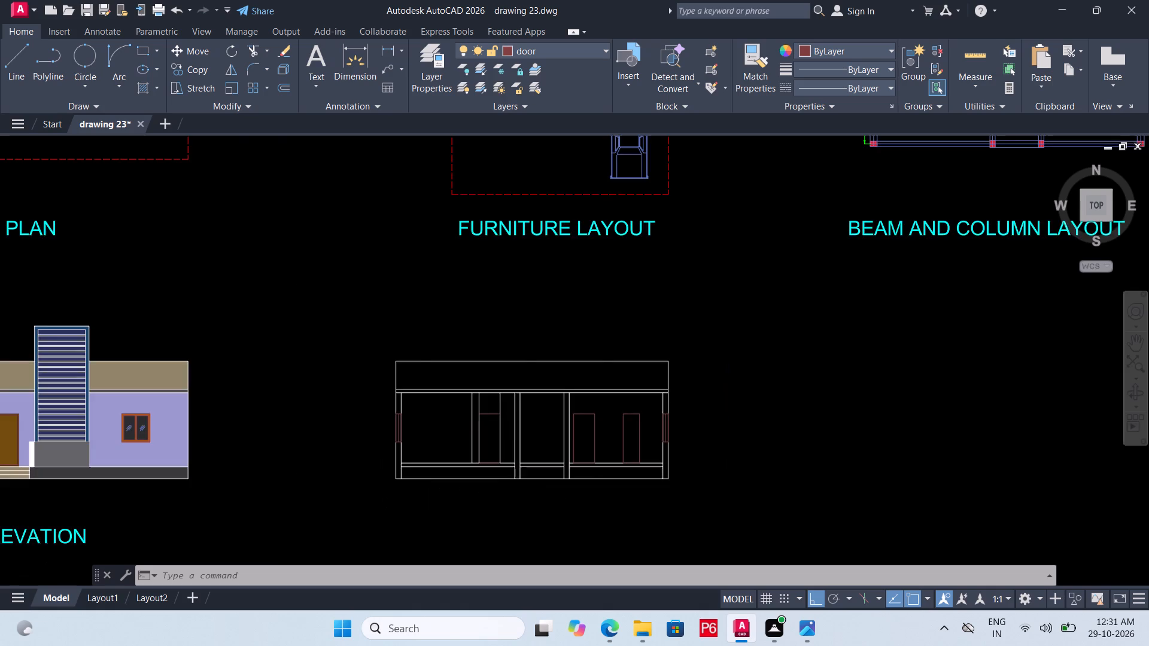
scroll(558, 490, down, 2)
scroll(558, 490, up, 4)
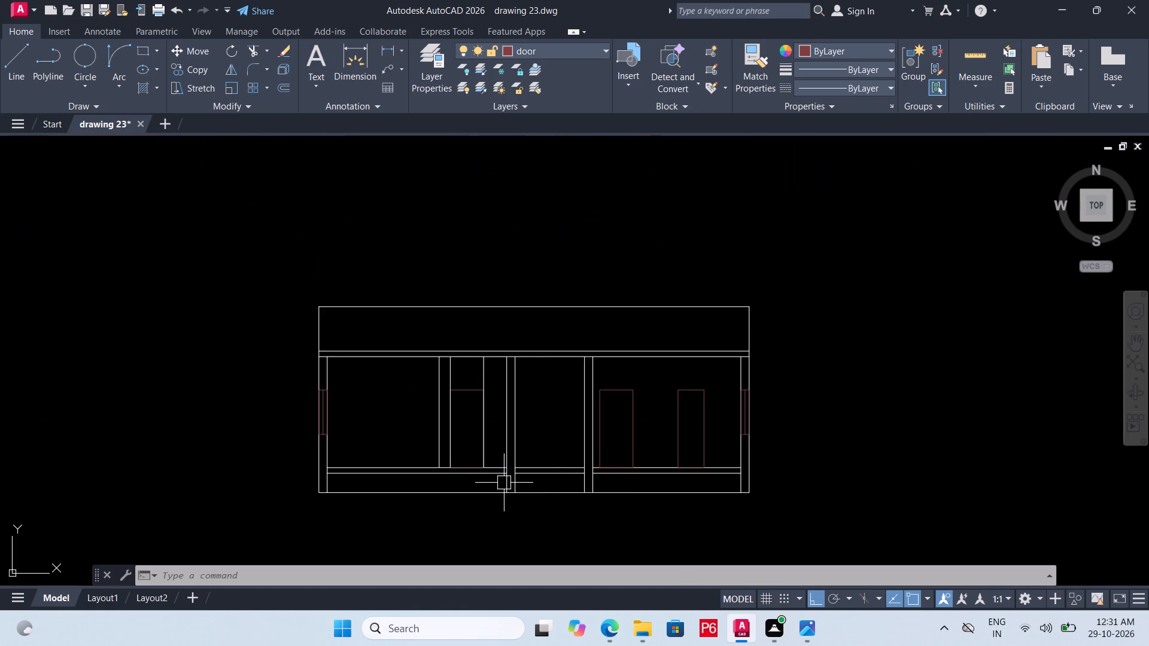
scroll(504, 483, up, 1)
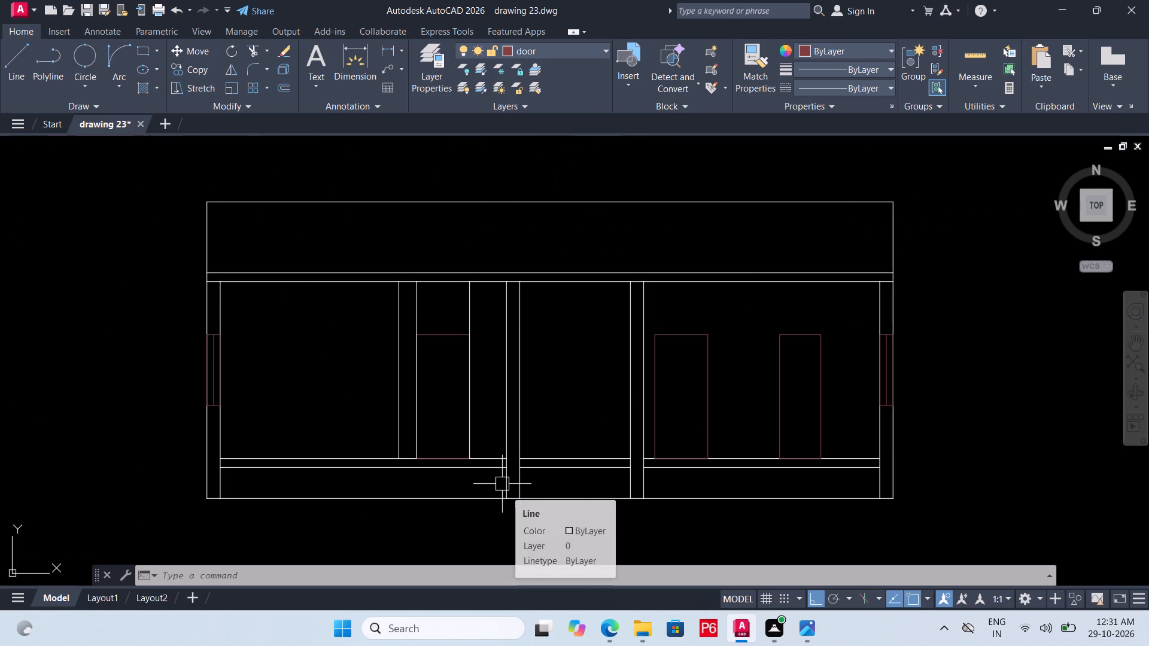
key(ctrl+s)
key(ctrl+s)
key(ctrl+s)
key(ctrl+s)
key(ctrl+s)
key(ctrl+s)
key(ctrl+s)
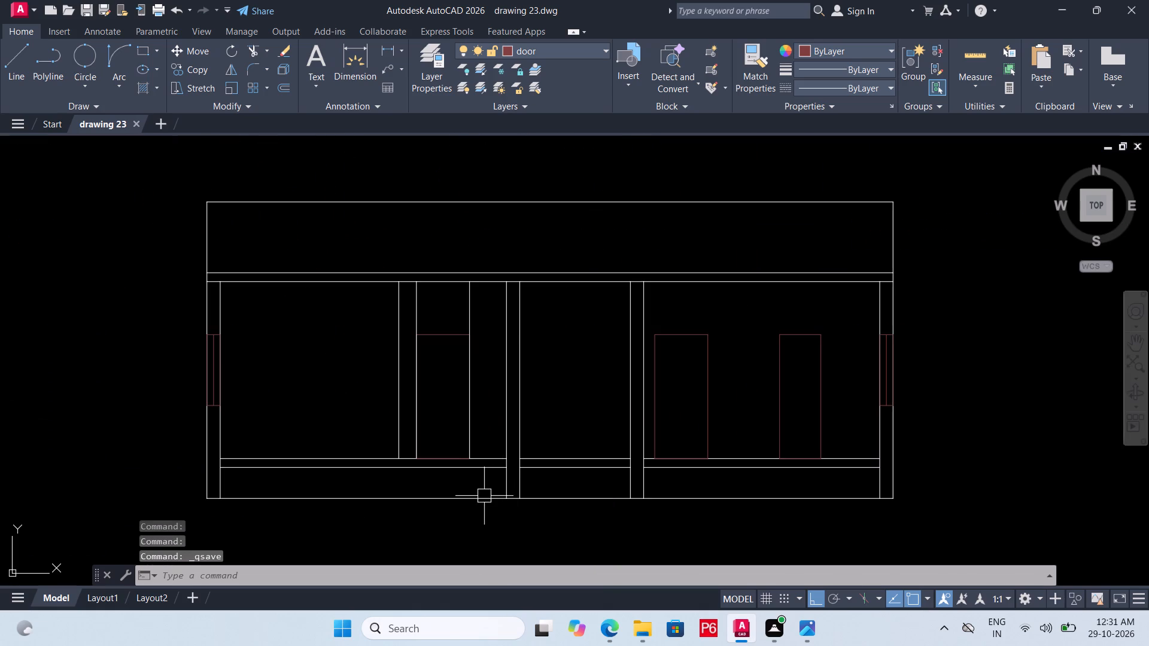
key(ctrl+s)
key(ctrl+s)
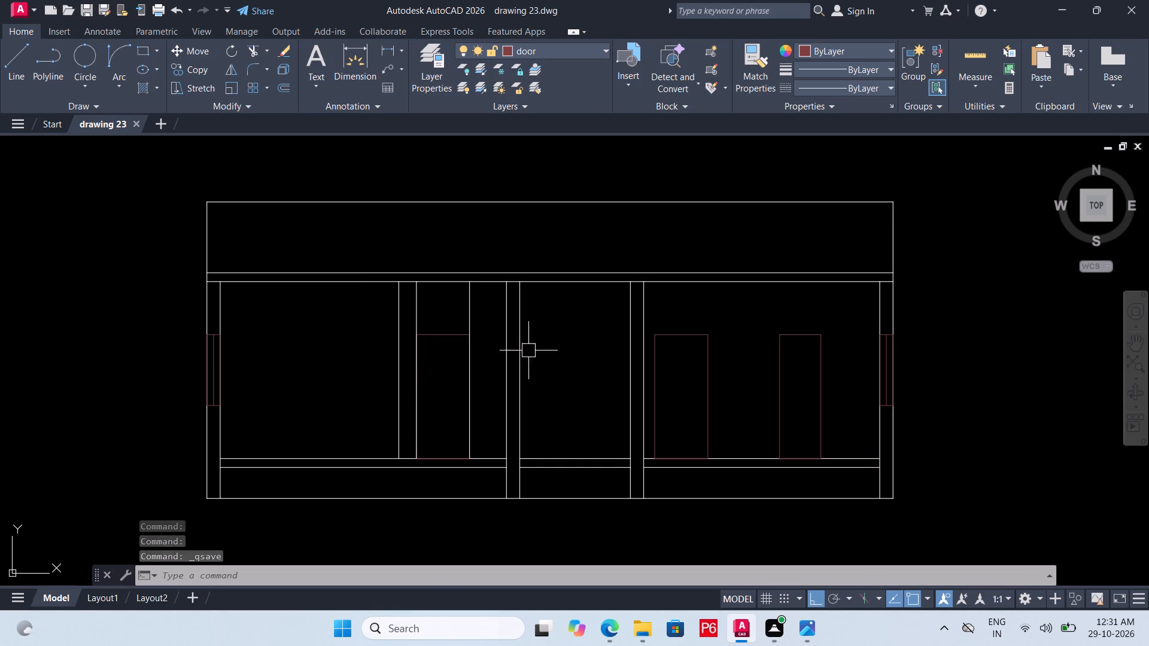
Draw a sunshade underside 3' outward from the left window's outer head corner, with a 1" vertical edge upward at its end.
scroll(197, 347, up, 2)
middle_drag(200, 348, 414, 400)
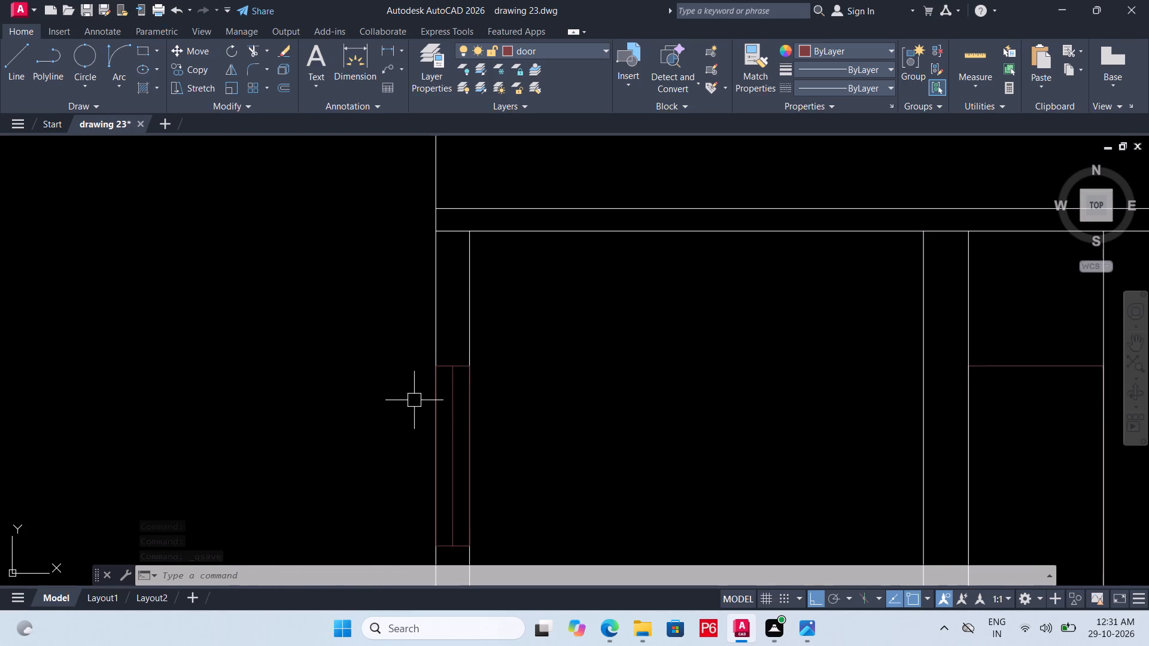
key(l)
key(space)
click(435, 367)
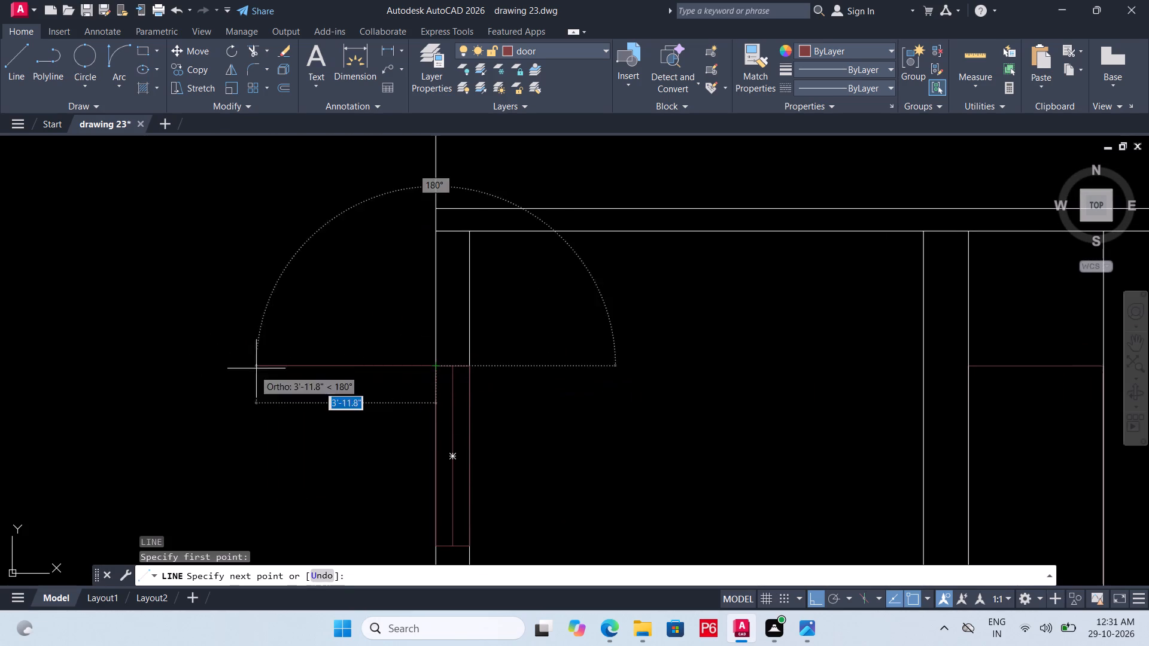
text(3')
key(Return)
text(1")
key(Return)
key(Escape)
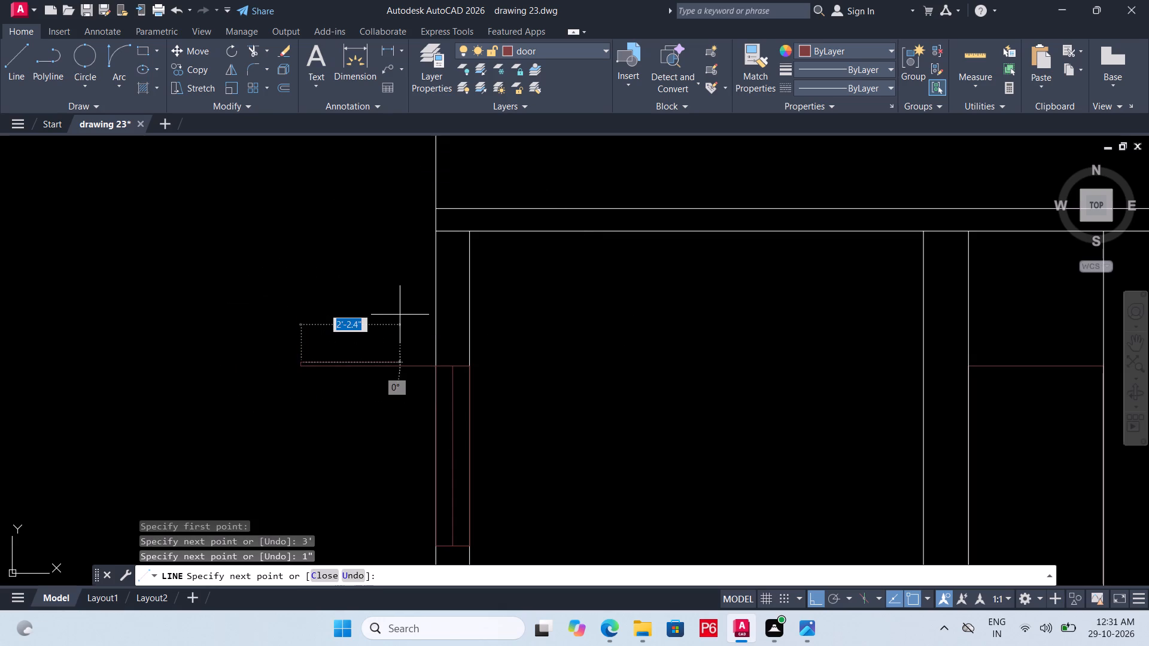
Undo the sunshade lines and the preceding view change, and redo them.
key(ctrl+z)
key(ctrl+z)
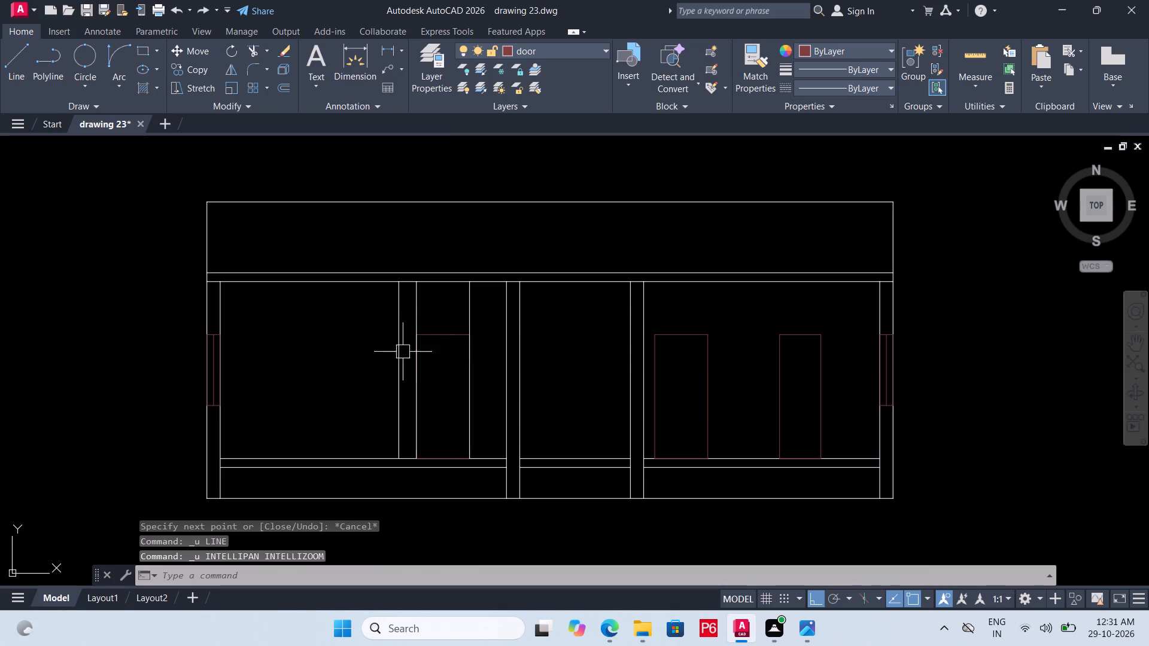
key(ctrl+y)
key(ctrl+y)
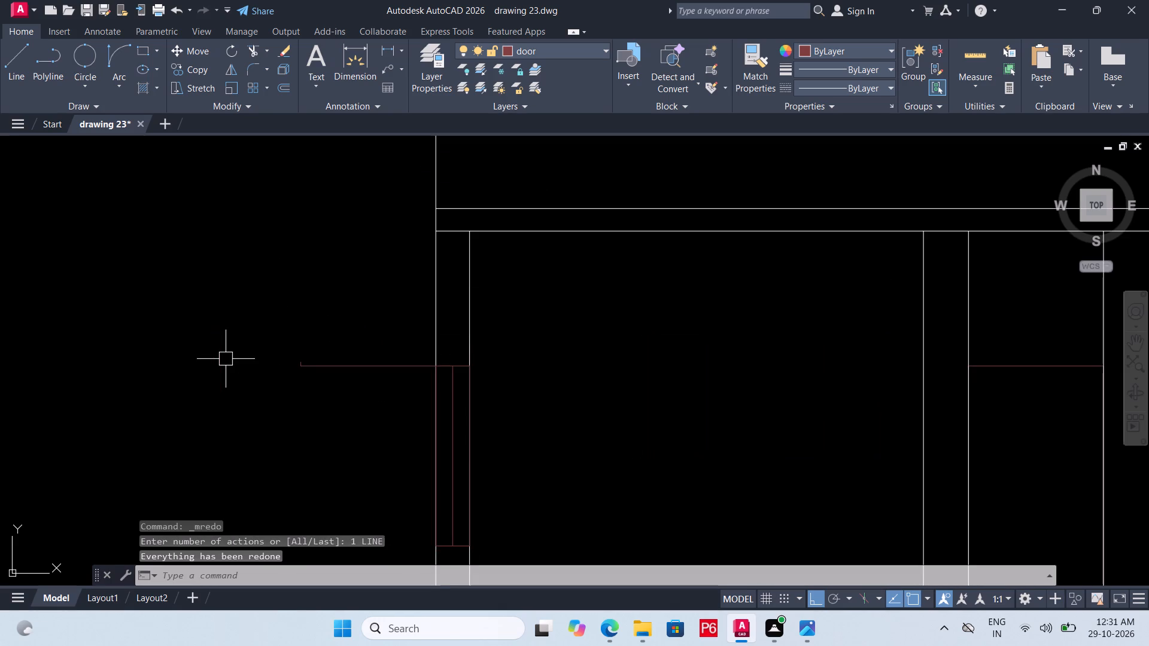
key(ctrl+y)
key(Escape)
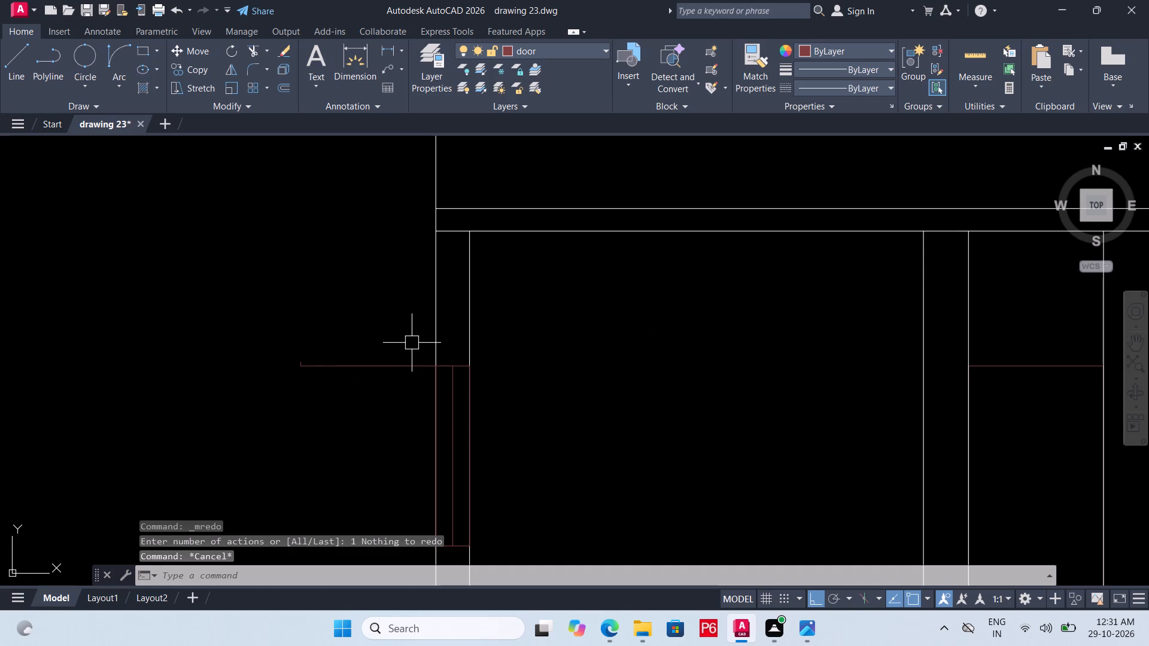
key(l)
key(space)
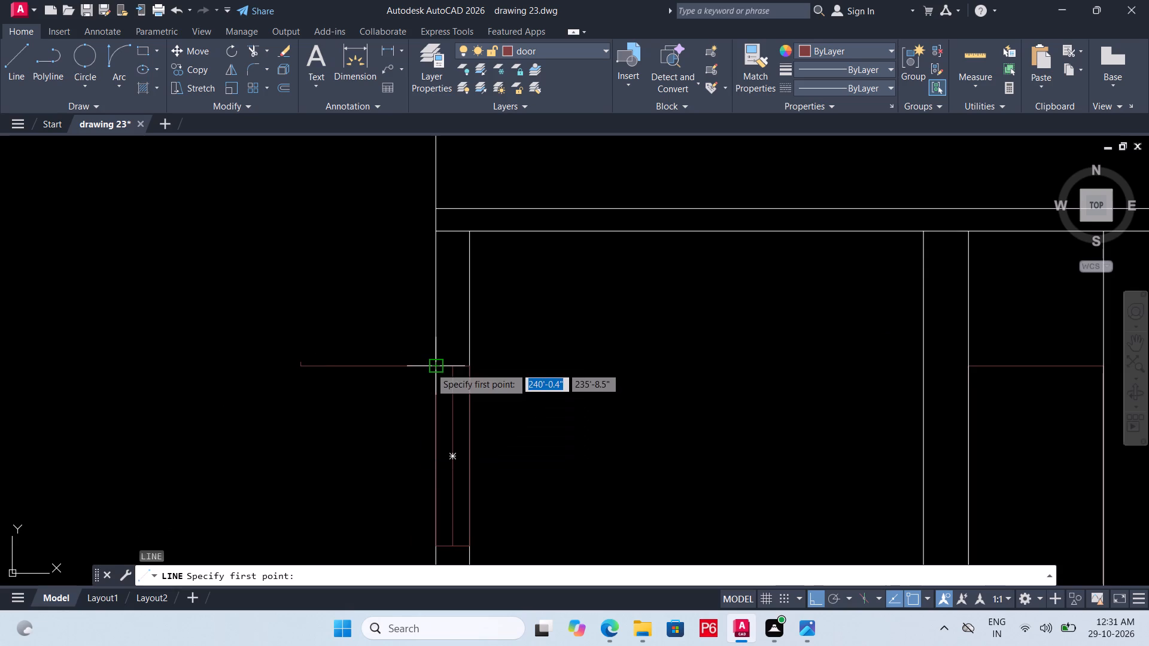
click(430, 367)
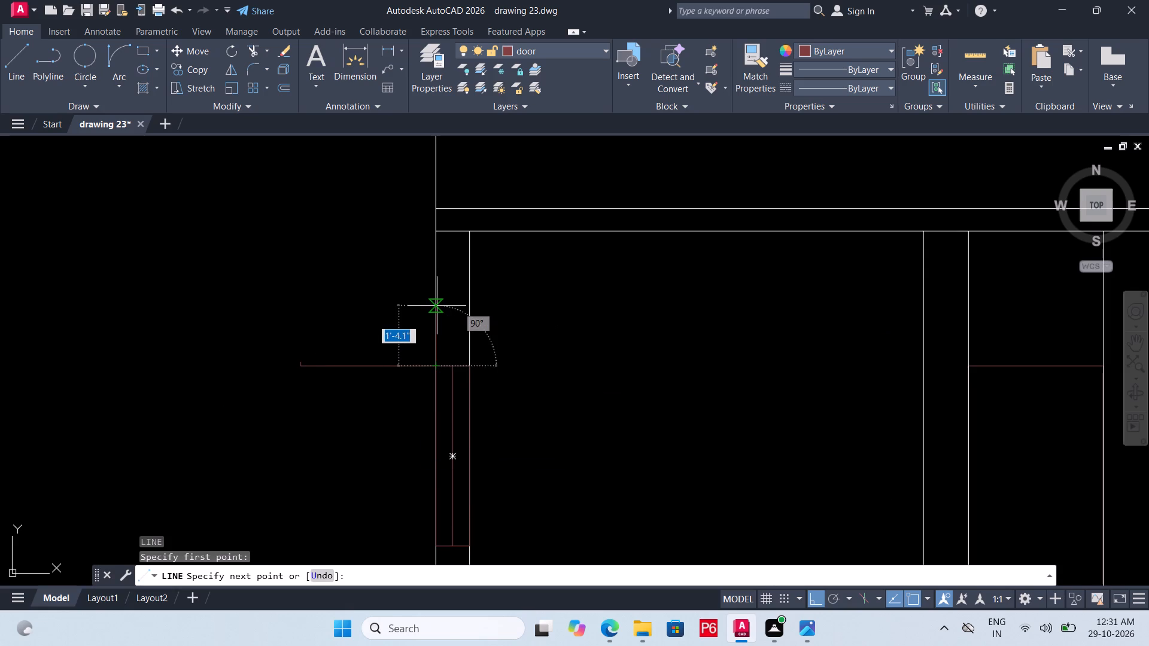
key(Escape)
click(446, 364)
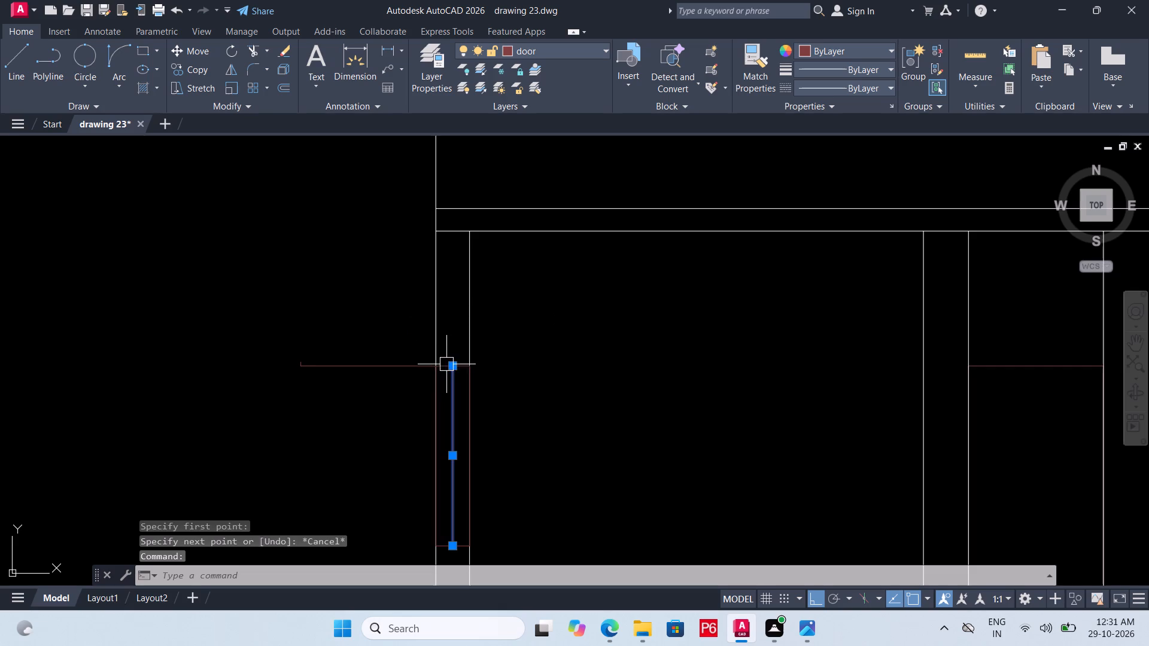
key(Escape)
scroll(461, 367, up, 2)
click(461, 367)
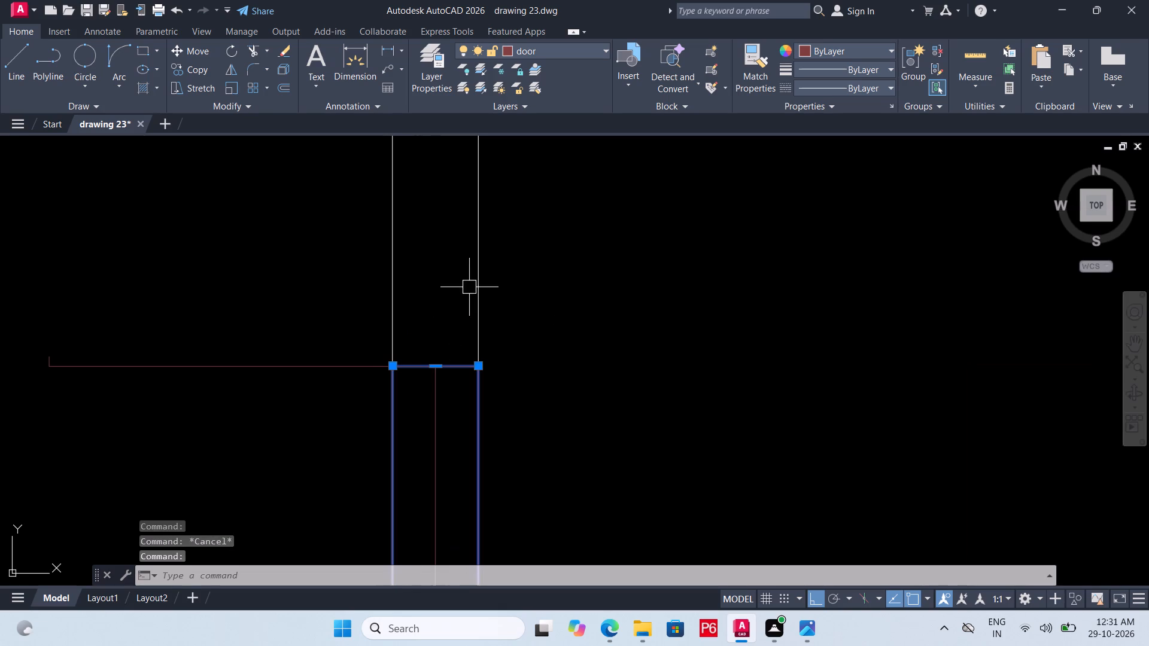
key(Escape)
Draw a line across the left outer wall's thickness along the window head.
key(l)
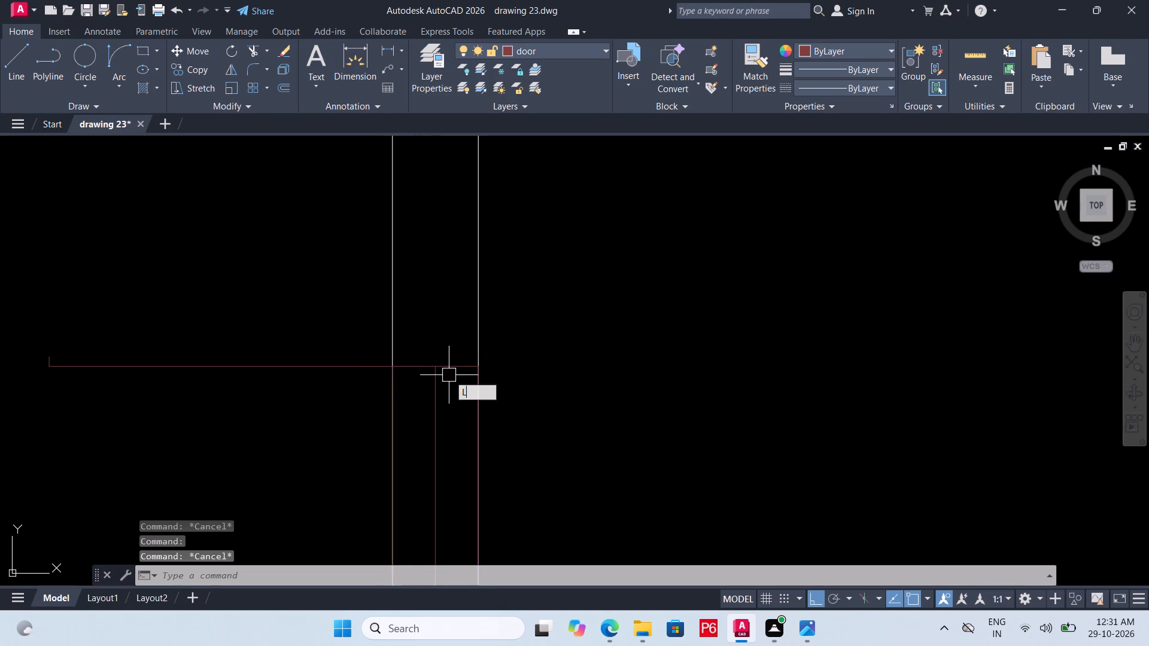
key(space)
click(392, 368)
click(476, 370)
key(space)
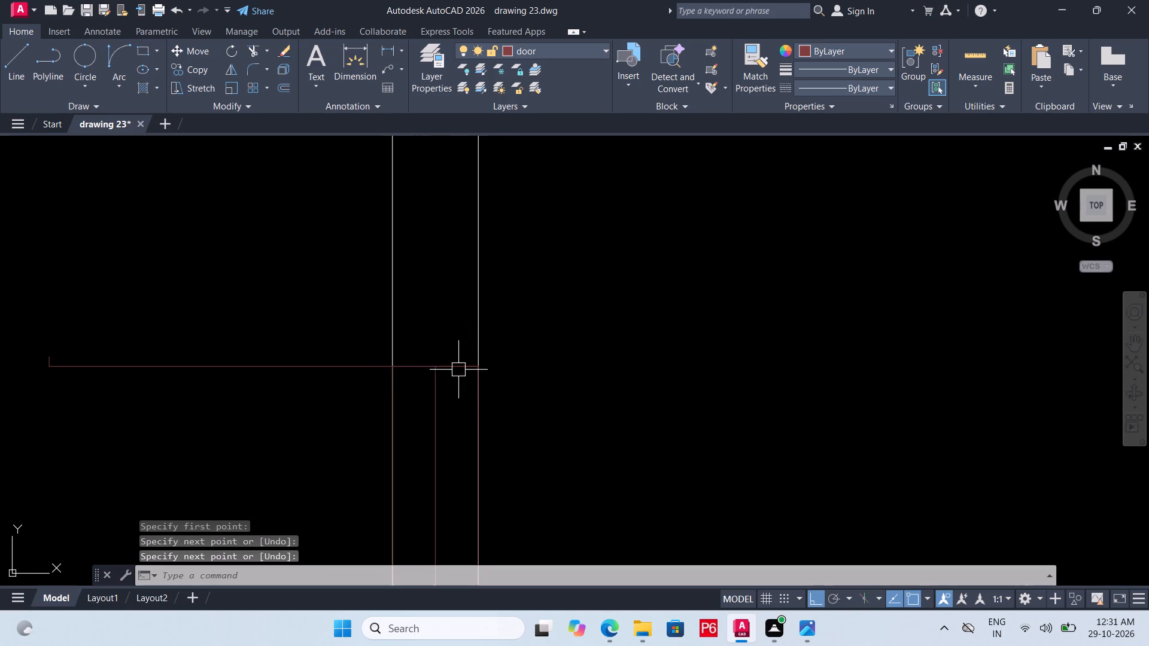
Offset the left window's new head line 3" upward to mark the sunshade's top at the wall, and save the drawing.
click(458, 370)
key(o)
key(Return)
text(3")
key(Return)
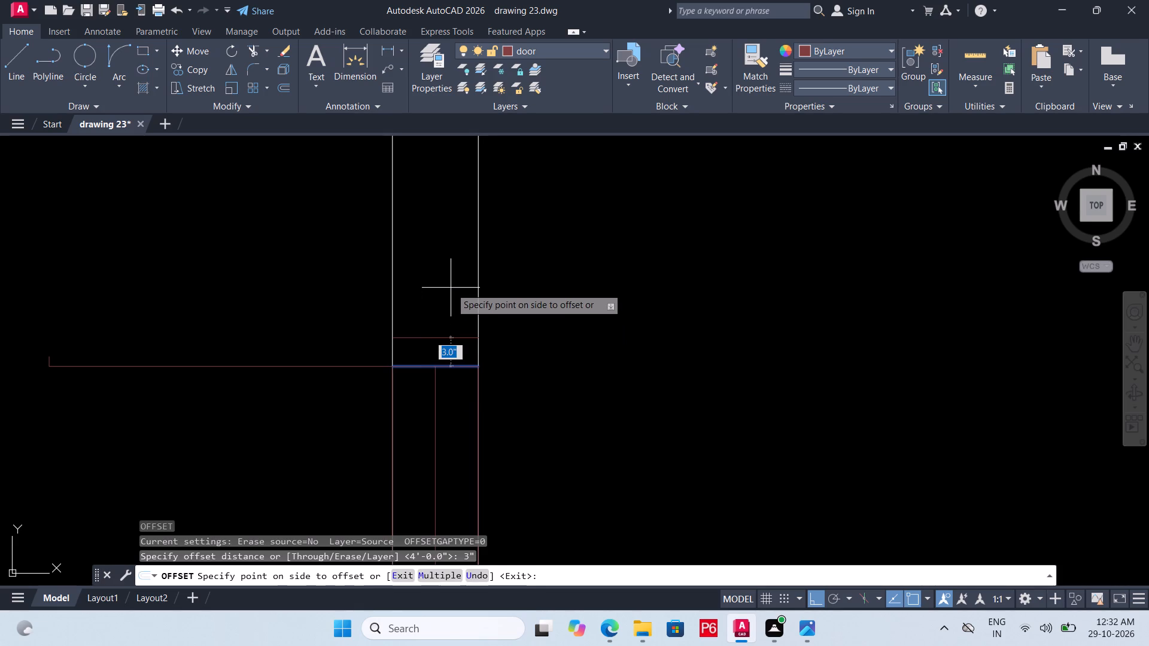
click(451, 288)
key(ctrl+s)
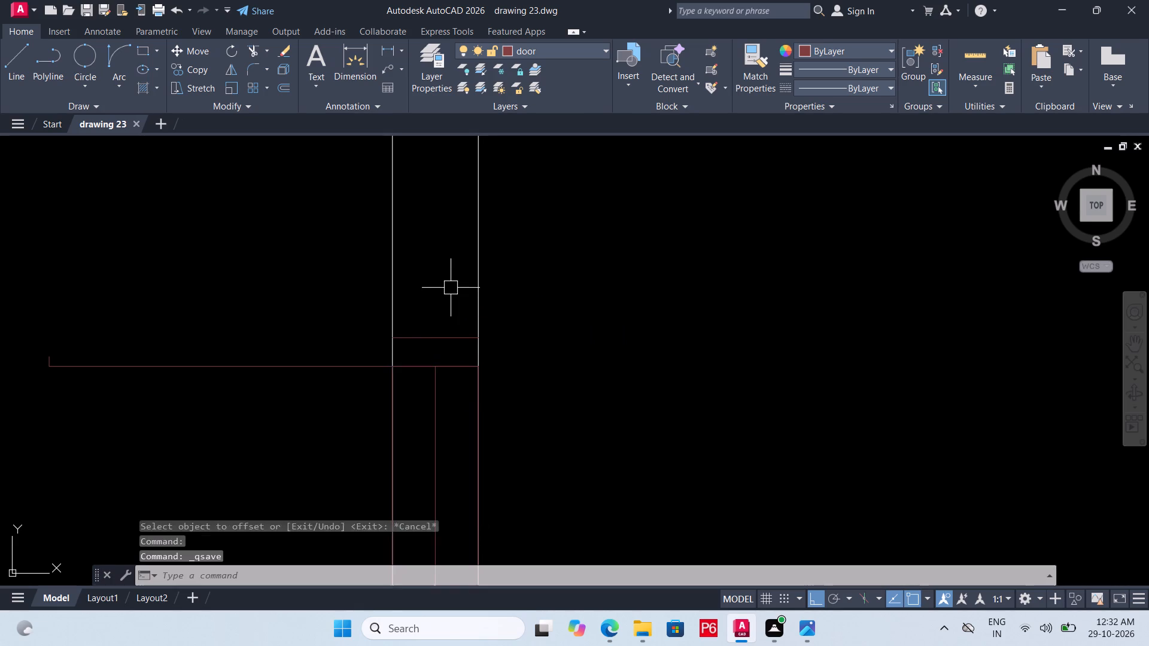
key(ctrl+s)
With Ortho off, draw the sunshade's sloping top from the offset line's outer end to the 1" edge's top, and save the drawing.
key(l)
key(space)
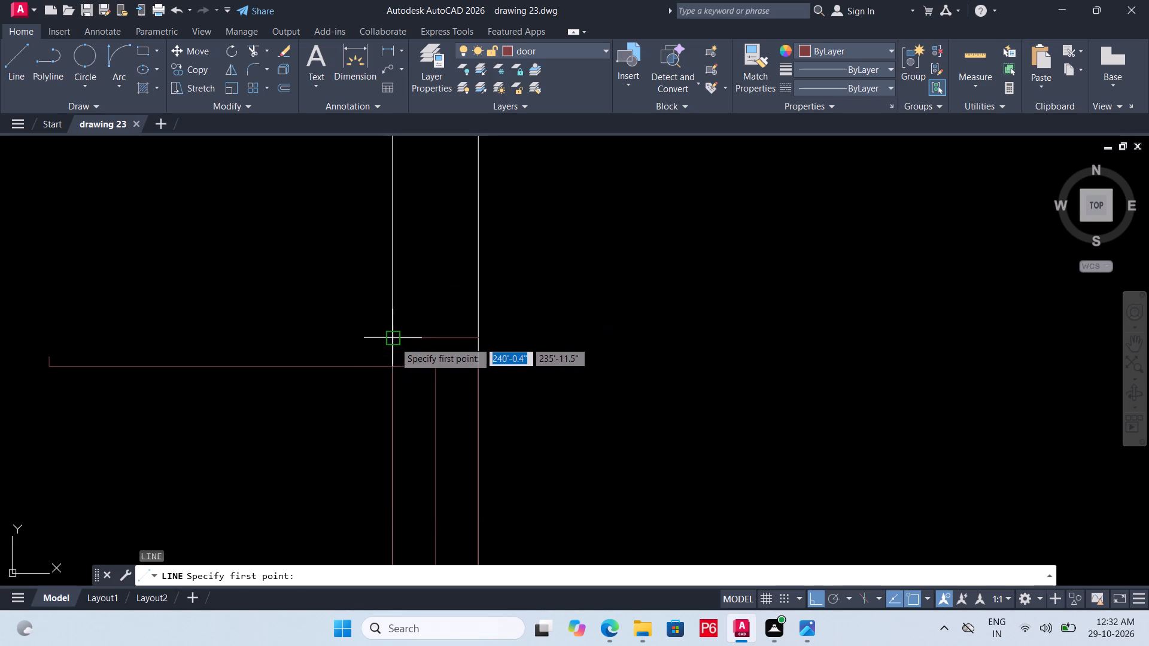
click(394, 342)
key(F8)
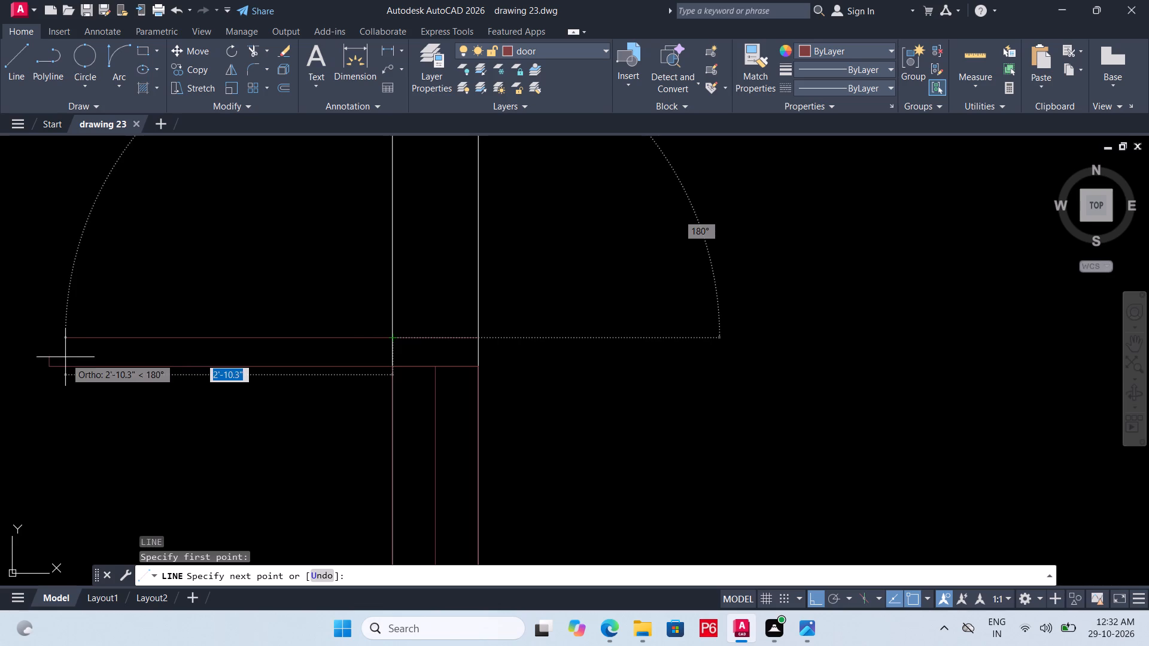
click(50, 351)
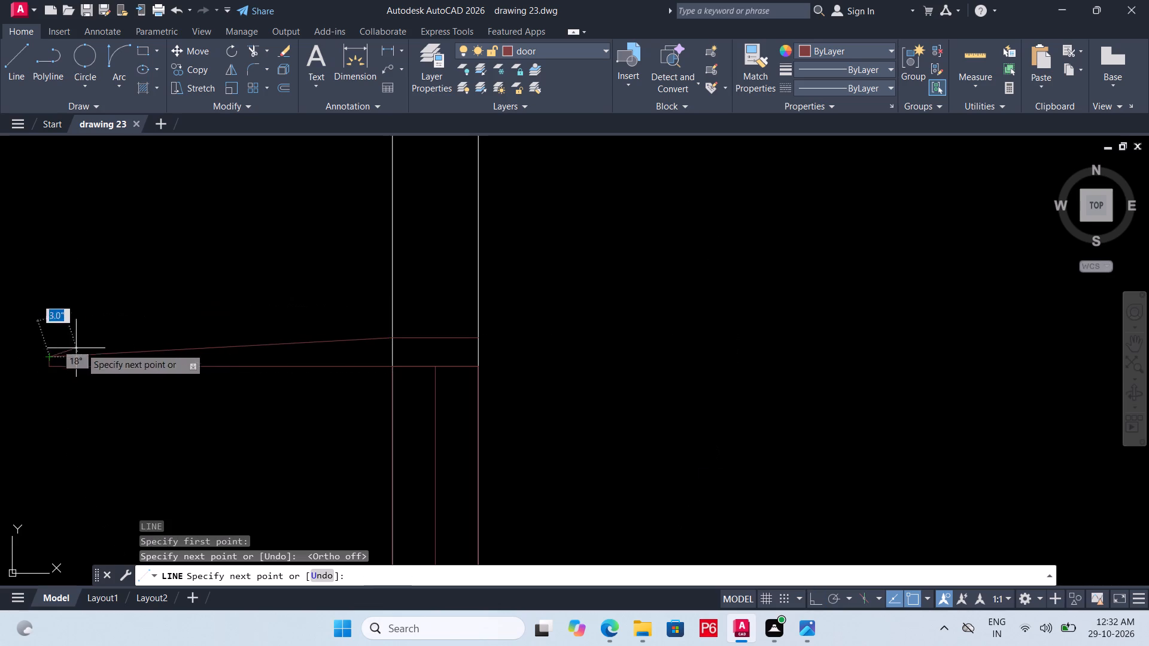
key(Escape)
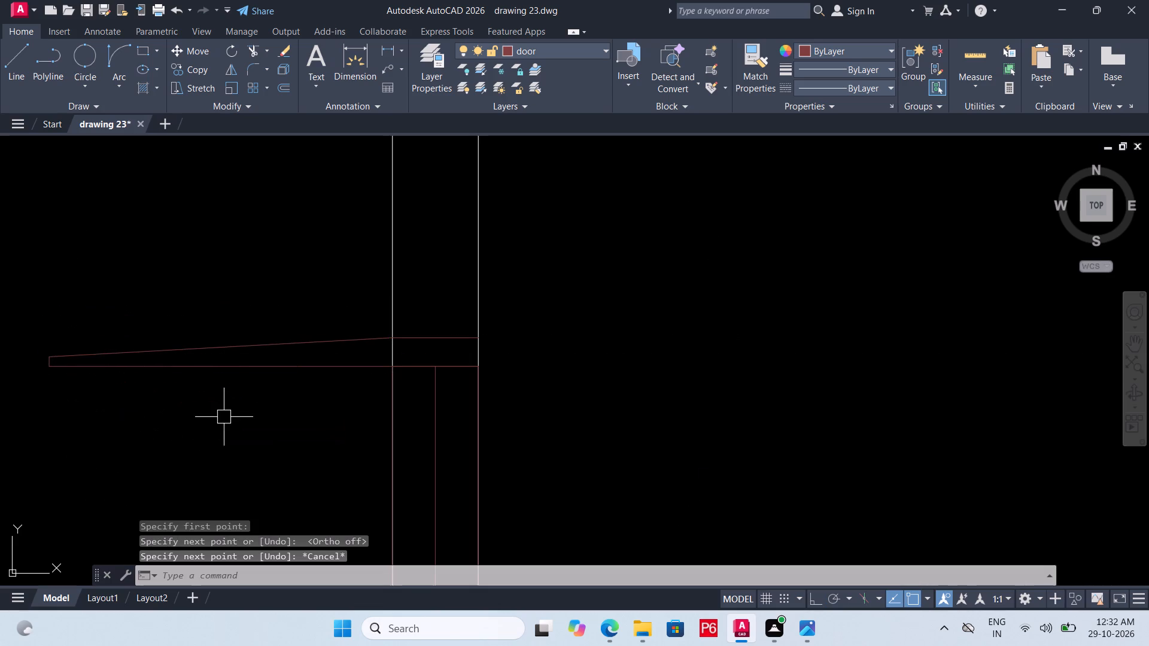
key(ctrl+s)
key(ctrl+s)
key(ctrl+s)
key(ctrl+s)
key(ctrl+s)
key(ctrl+s)
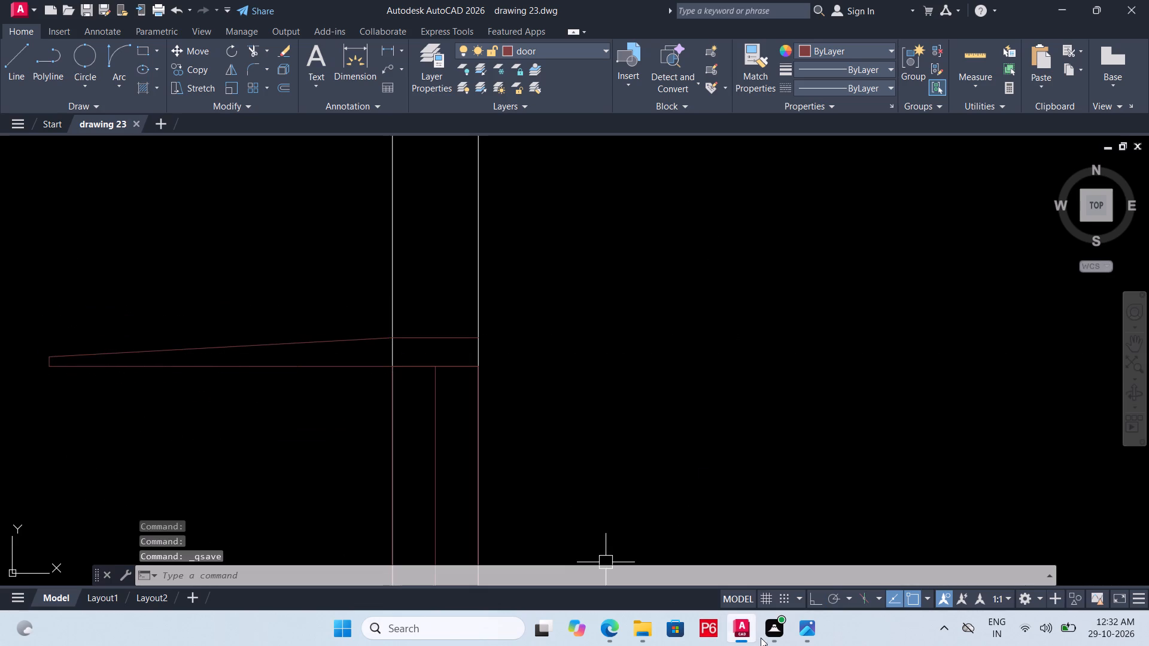
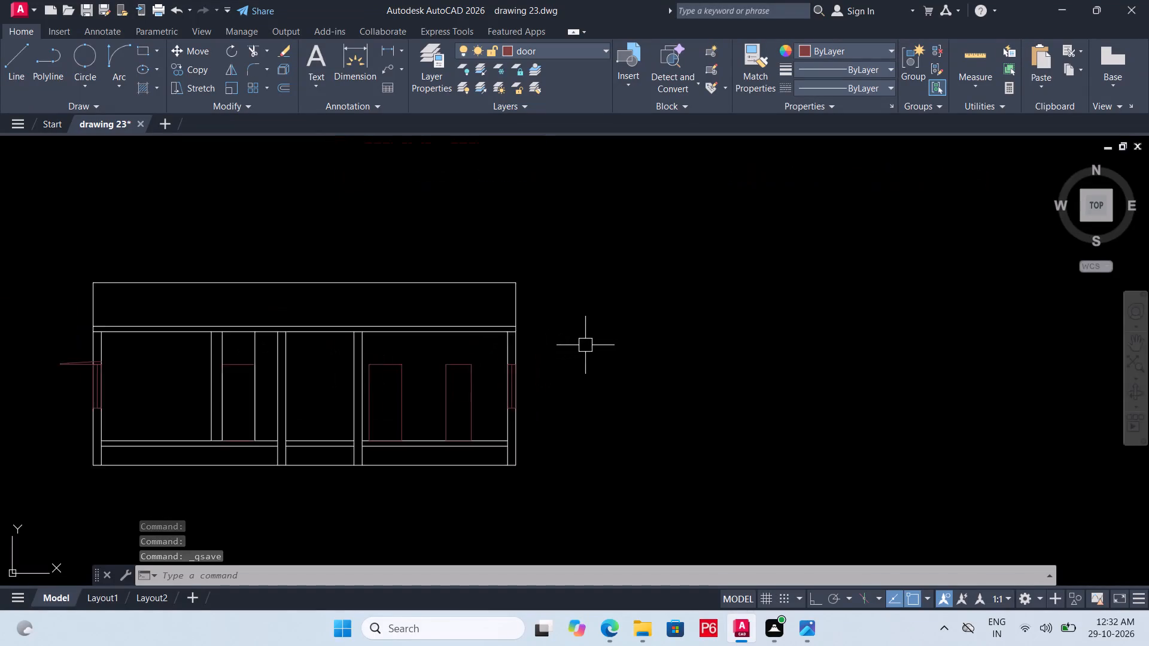
Draw a line across the right outer wall's thickness along the window head.
scroll(585, 345, up, 1)
scroll(451, 410, up, 4)
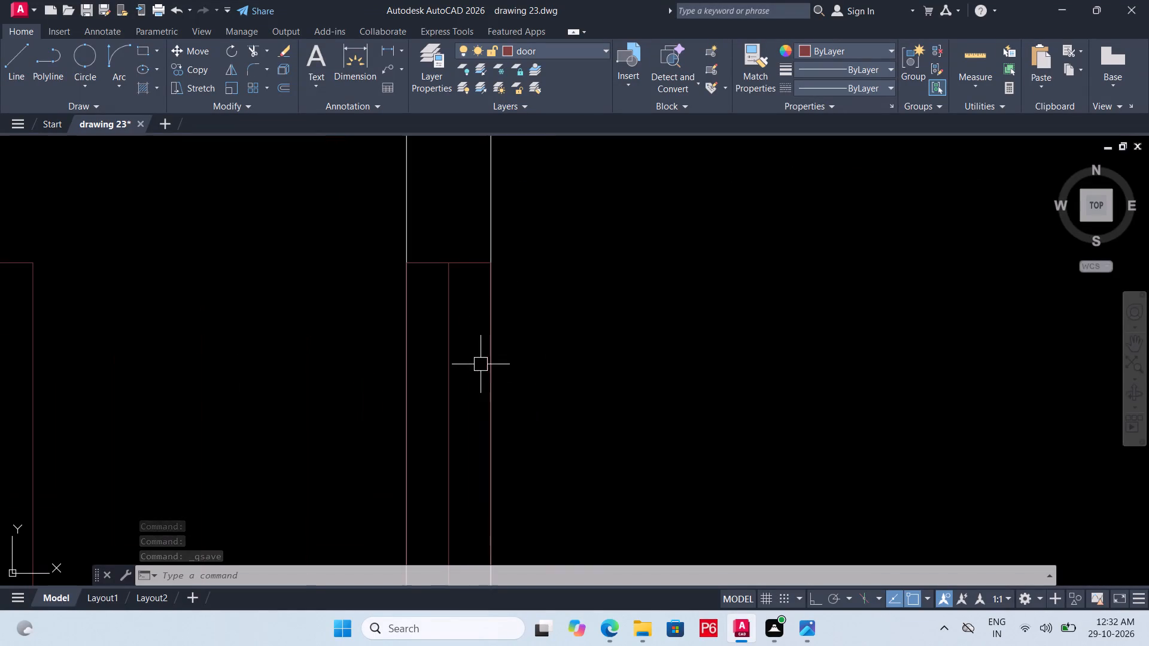
click(469, 260)
key(Escape)
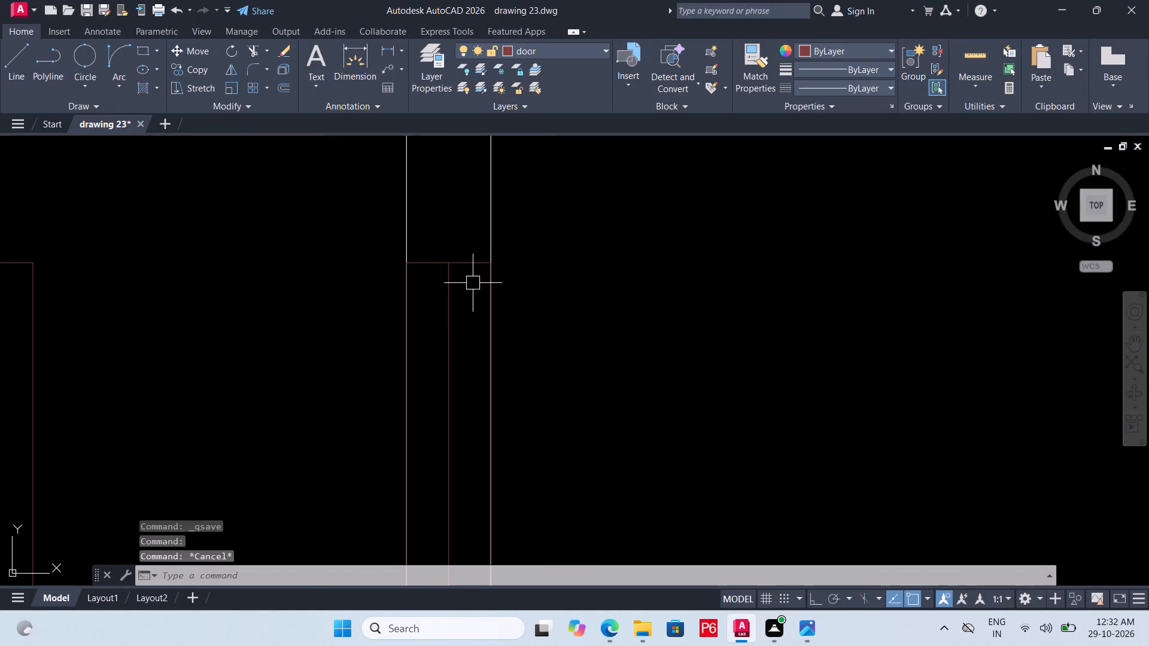
key(l)
key(space)
click(402, 263)
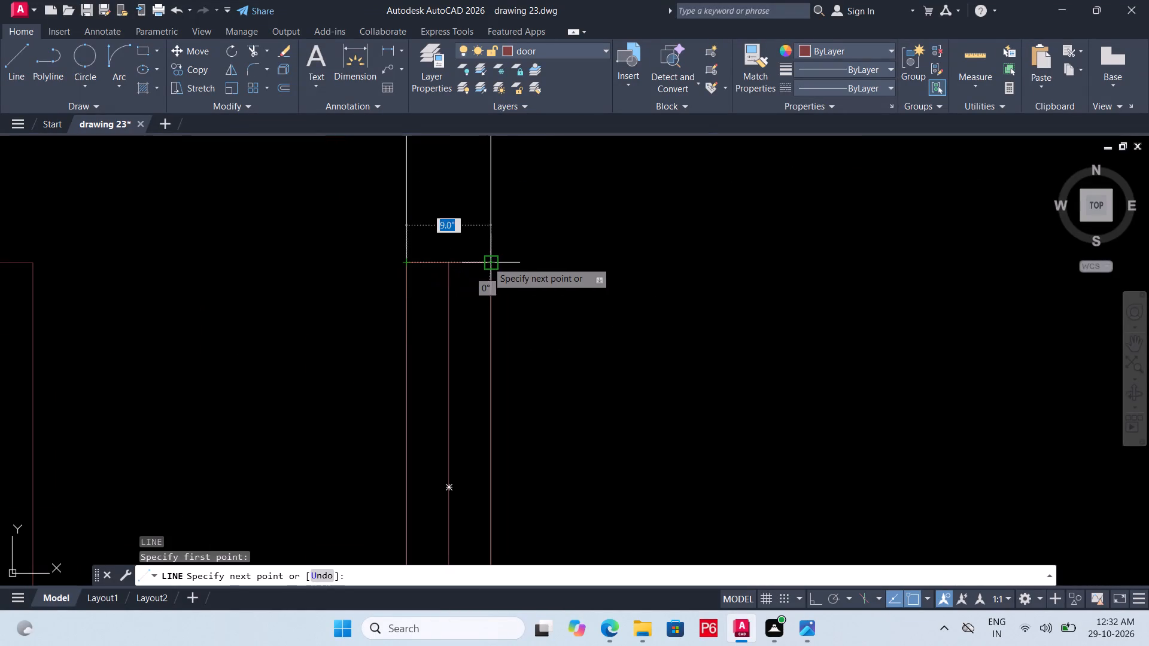
click(487, 261)
key(space)
Offset the right window's head line 3" upward to mark the sunshade's top at the wall, and save the drawing.
click(478, 261)
key(o)
key(Return)
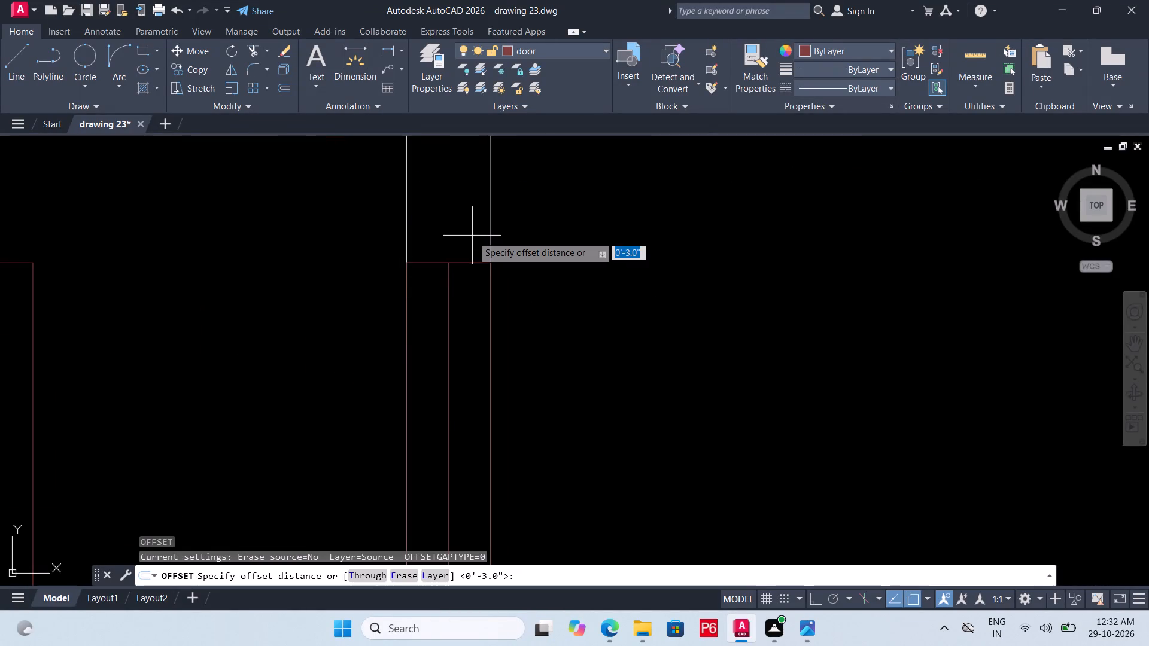
text(3")
key(Return)
click(462, 212)
key(ctrl+s)
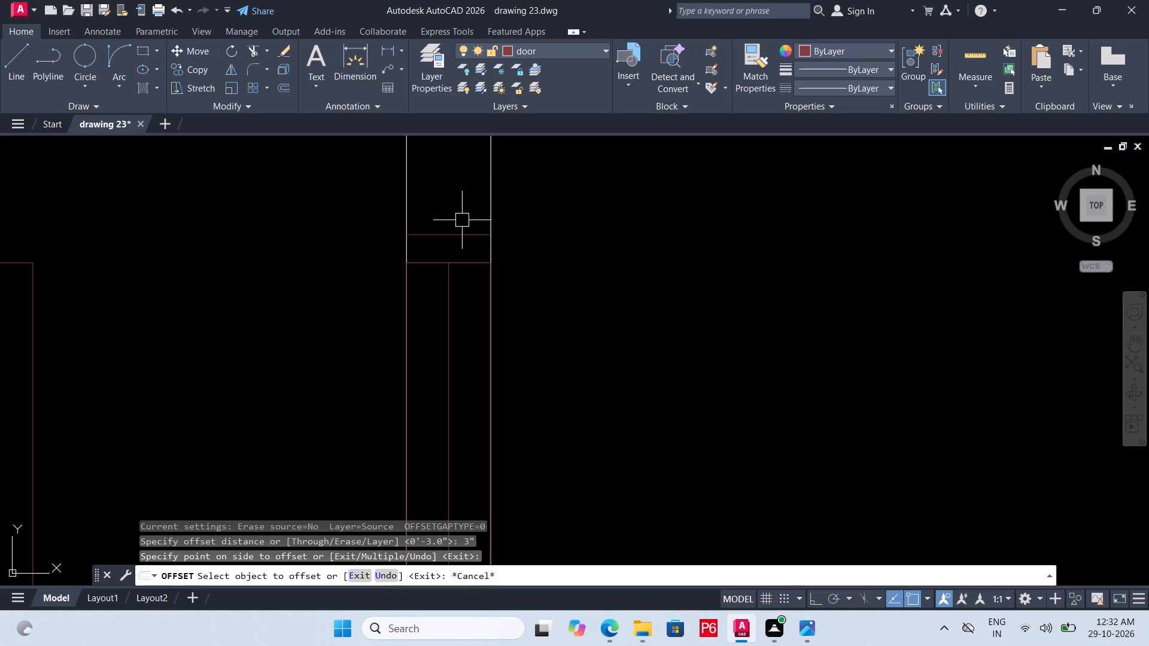
key(ctrl+s)
key(ctrl+s)
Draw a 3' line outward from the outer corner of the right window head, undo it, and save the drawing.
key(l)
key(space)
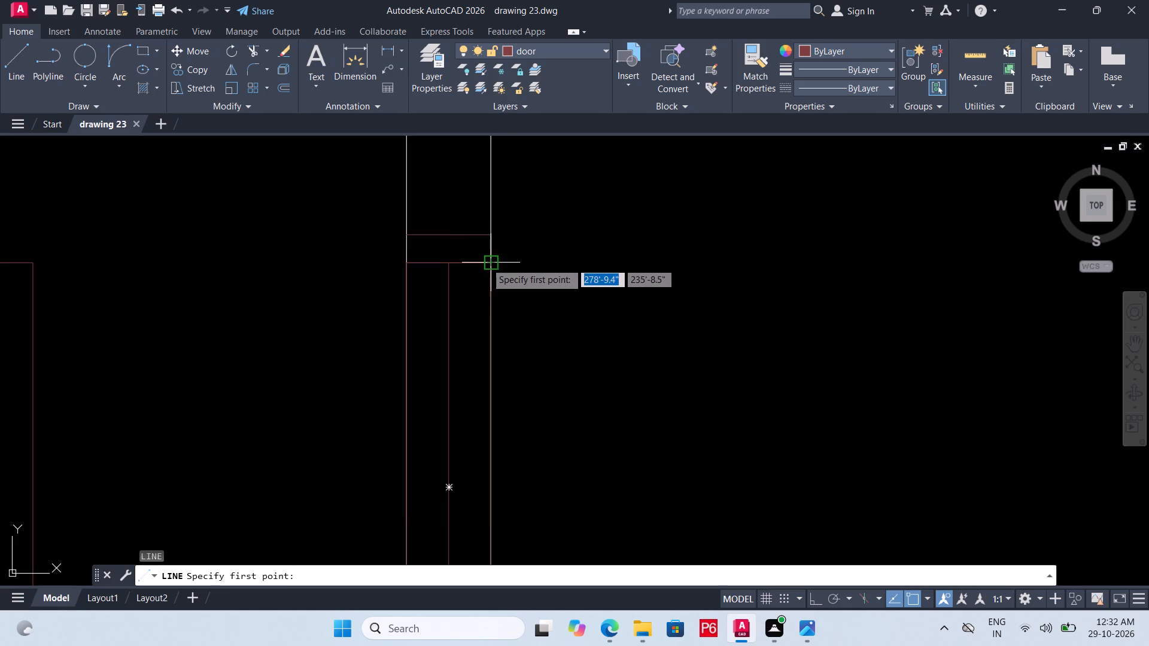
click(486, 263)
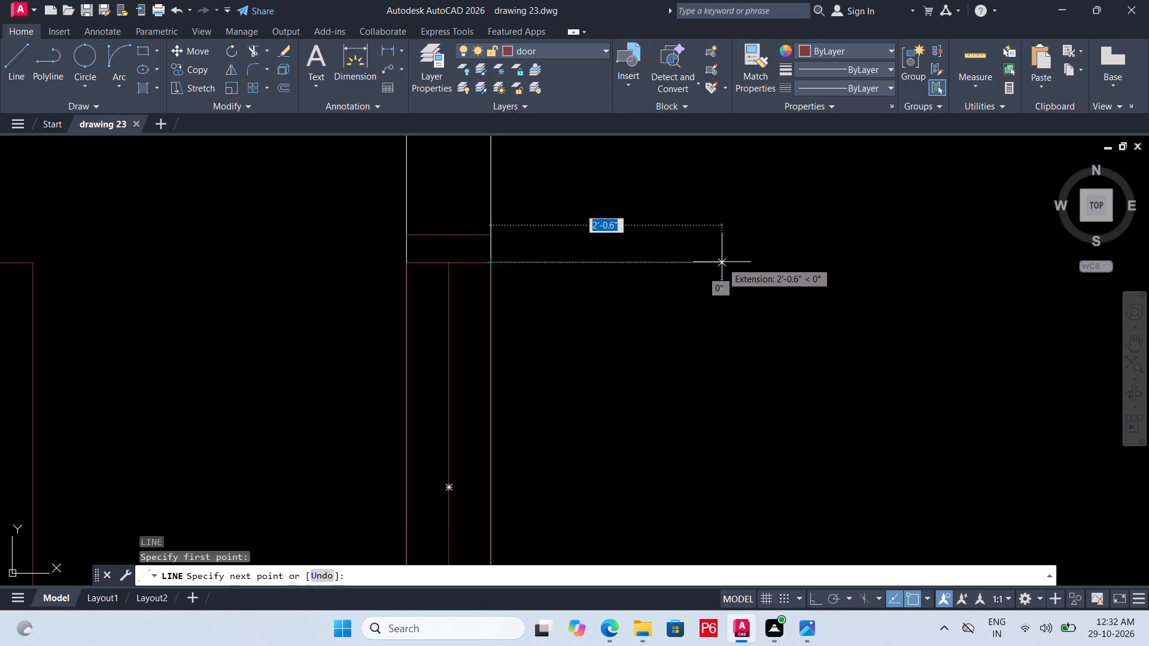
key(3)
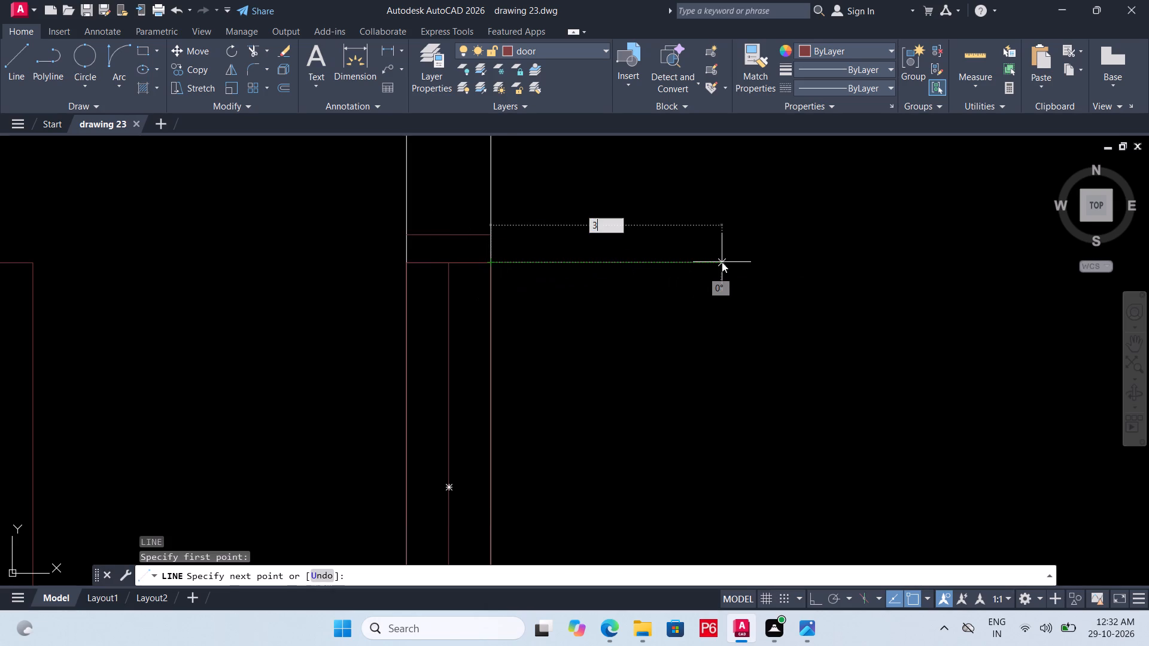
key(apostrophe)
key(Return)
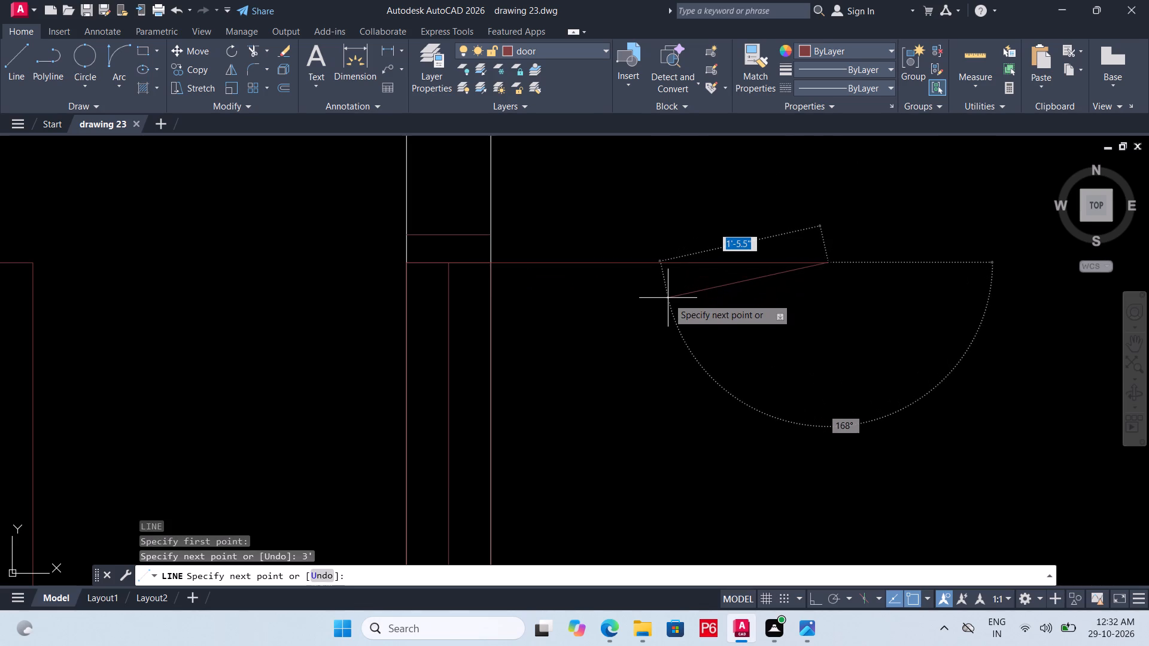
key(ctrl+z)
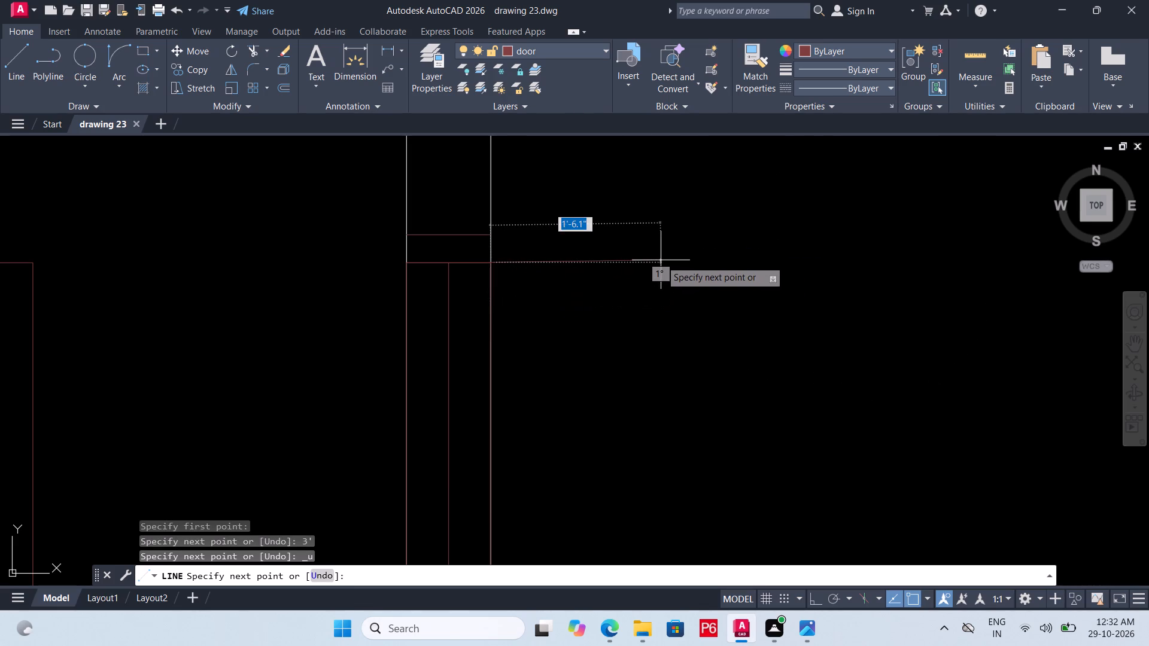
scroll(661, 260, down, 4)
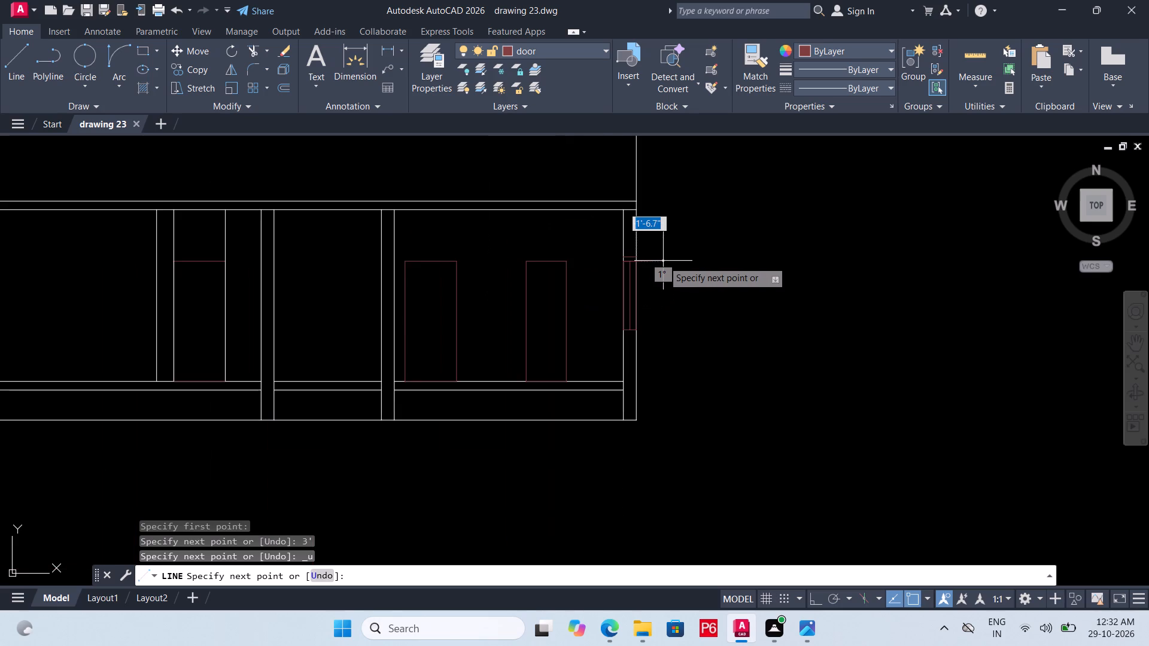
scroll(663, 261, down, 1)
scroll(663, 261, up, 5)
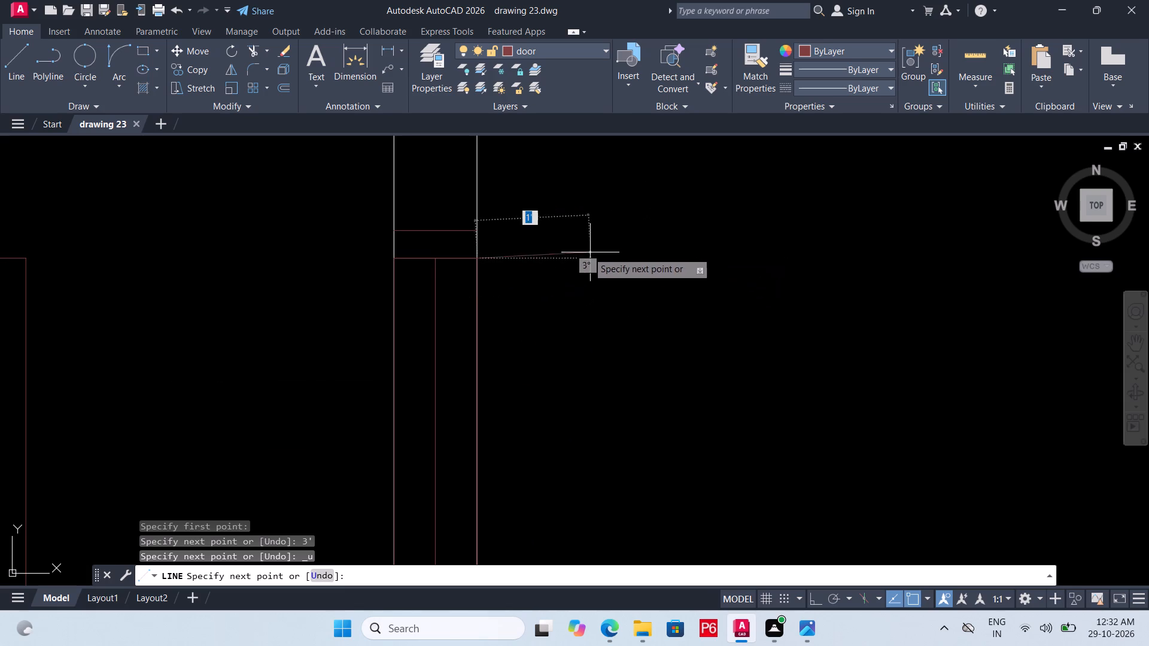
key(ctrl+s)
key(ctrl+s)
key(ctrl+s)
Check the left sunshade's projection with a linear dimension preview between its outer end and the wall face, without placing it, and save.
ctrl+scroll(764, 275, down, 3)
scroll(734, 318, down, 1)
scroll(346, 359, down, 2)
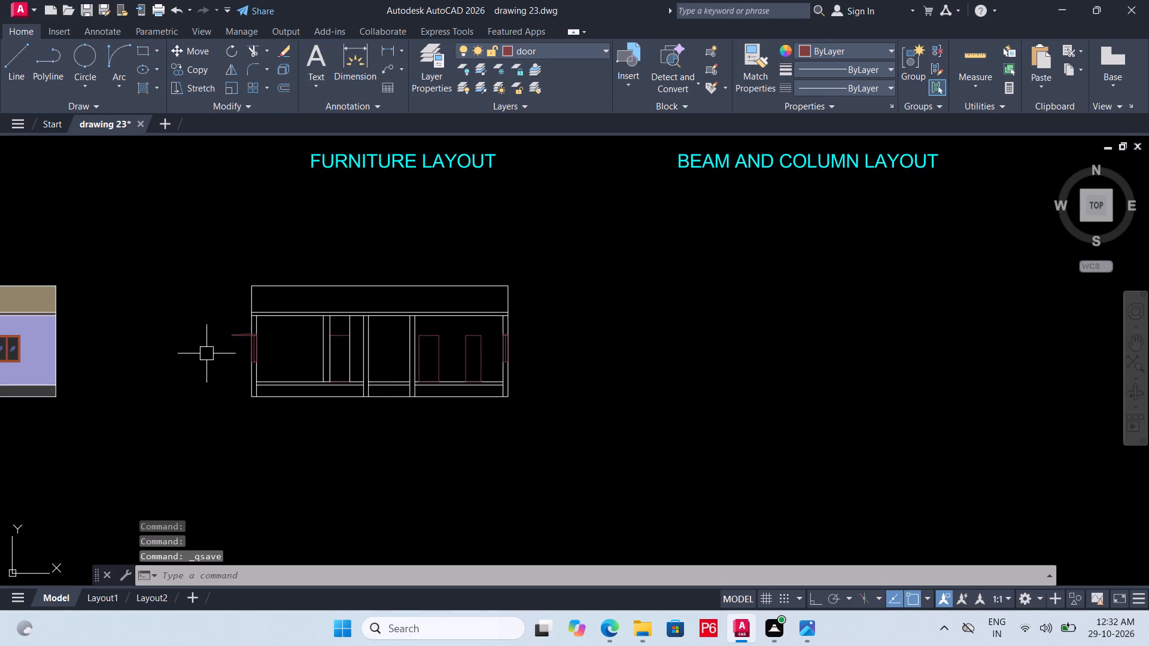
scroll(208, 347, up, 4)
scroll(408, 291, up, 2)
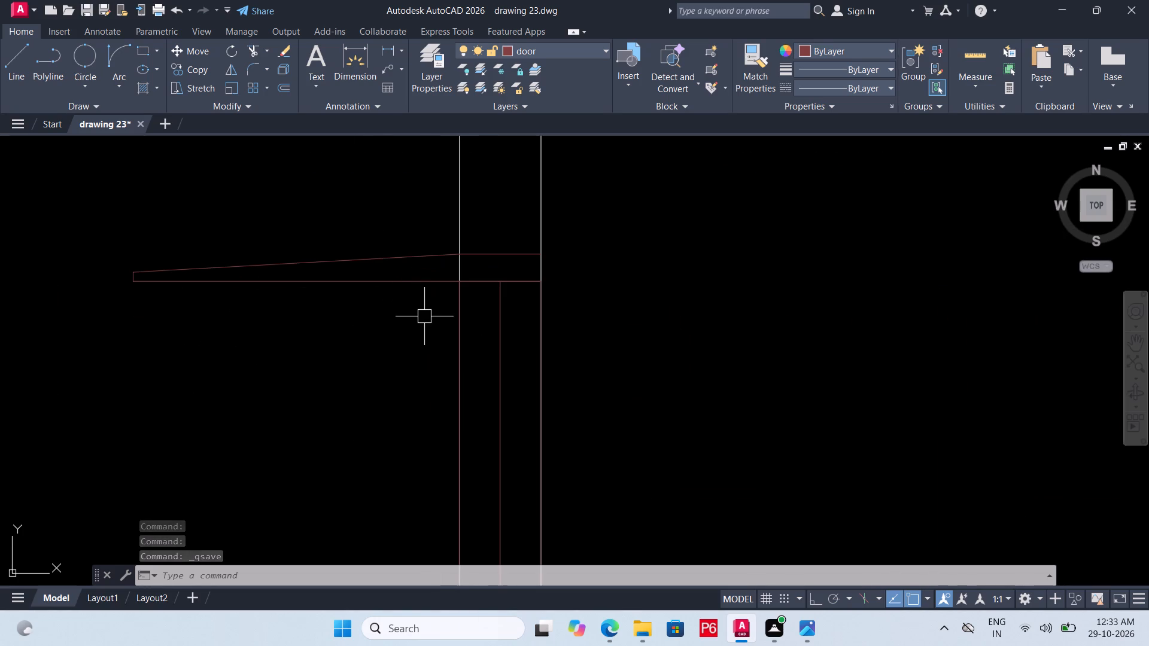
text(DIMLIN)
key(space)
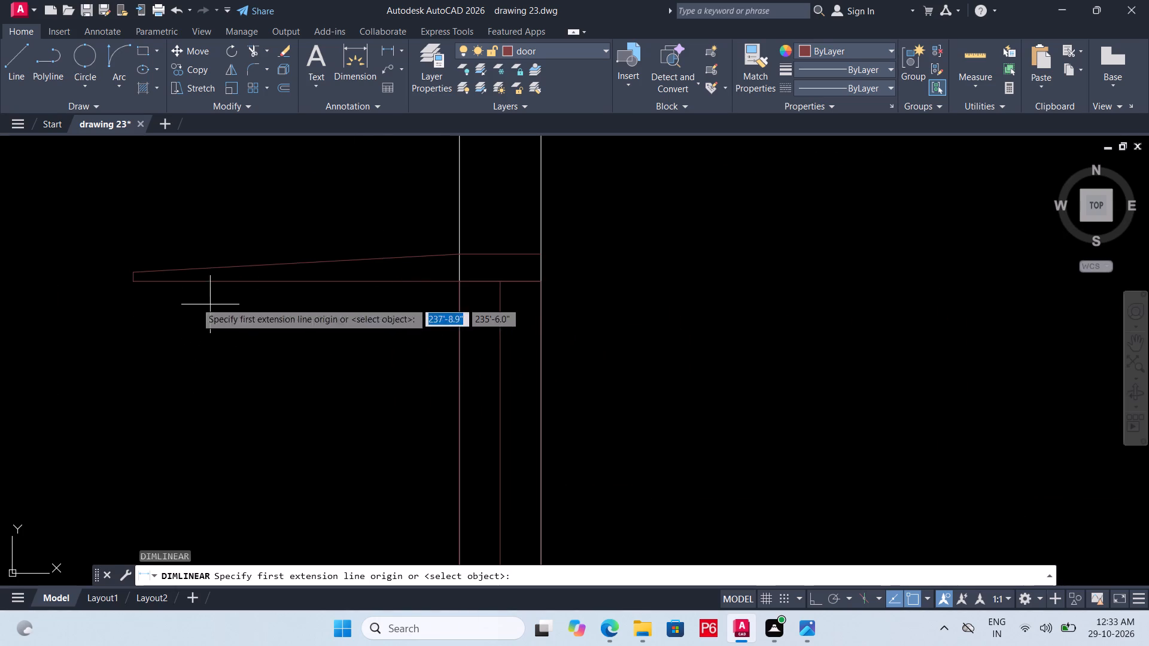
click(133, 280)
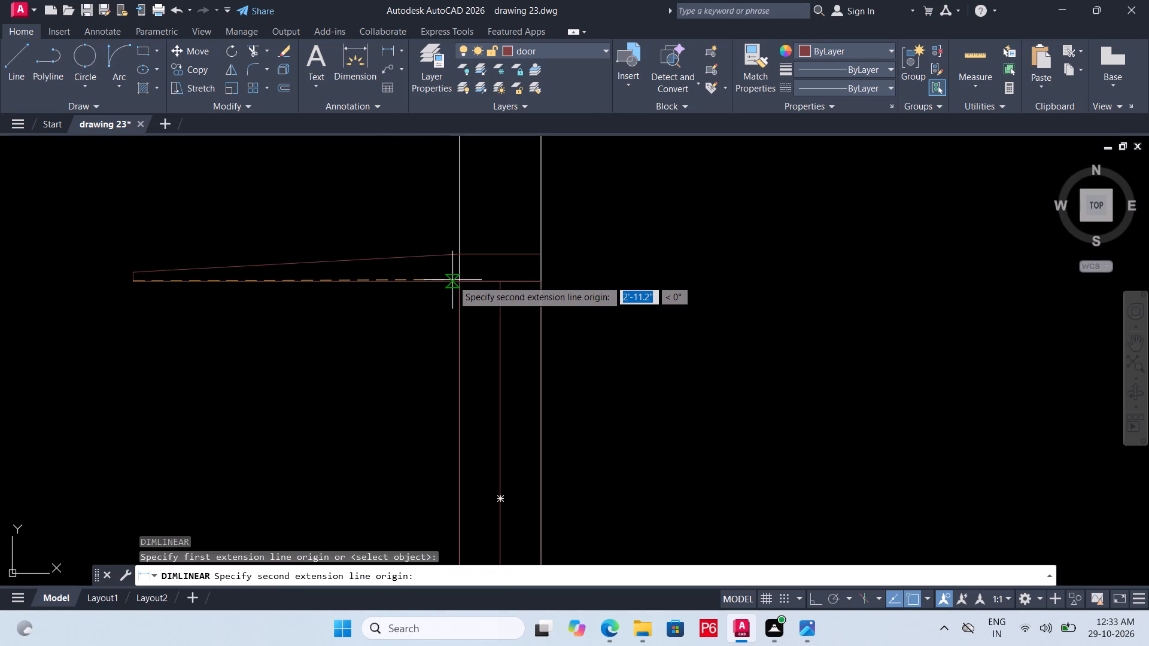
click(465, 284)
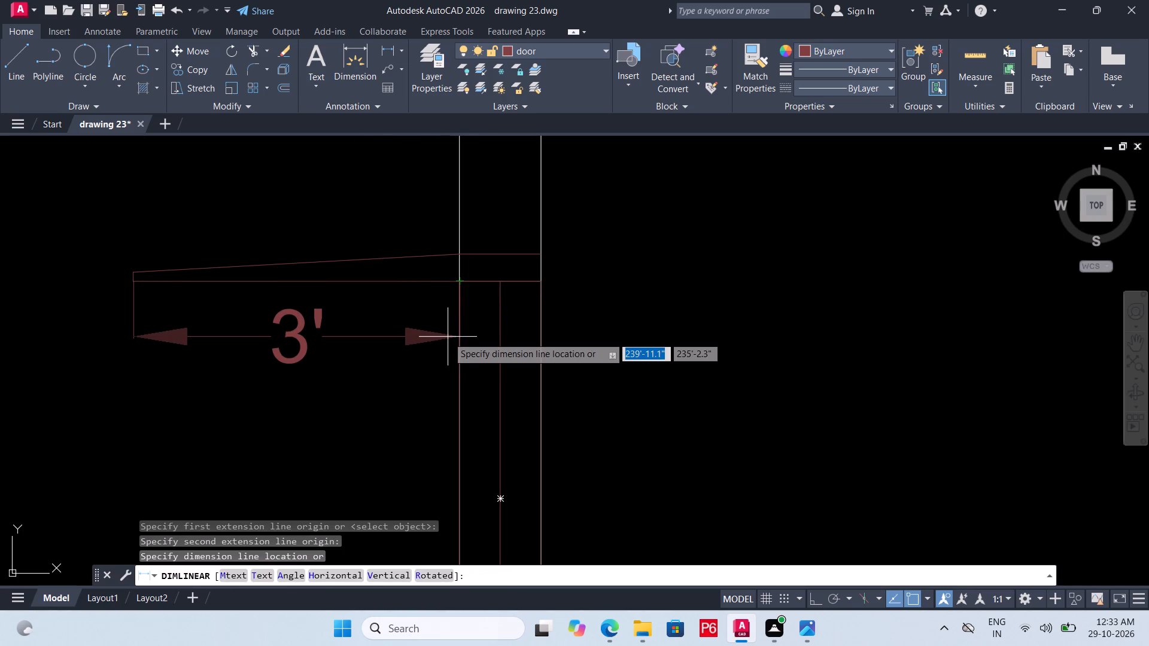
key(ctrl+s)
key(ctrl+s)
key(ctrl+s)
key(ctrl+s)
Draw the right sunshade's 3' bottom line horizontally outward from the window head's outer corner, and turn Ortho on.
ctrl+scroll(247, 311, down, 4)
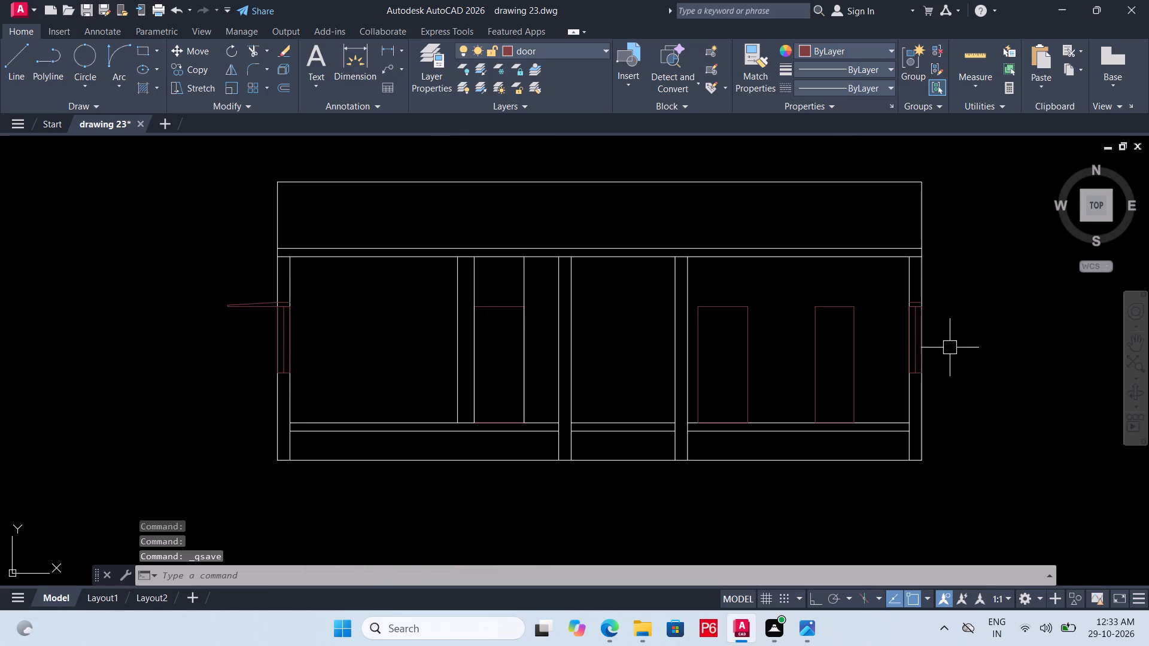
scroll(945, 337, up, 3)
middle_drag(807, 302, 632, 328)
key(l)
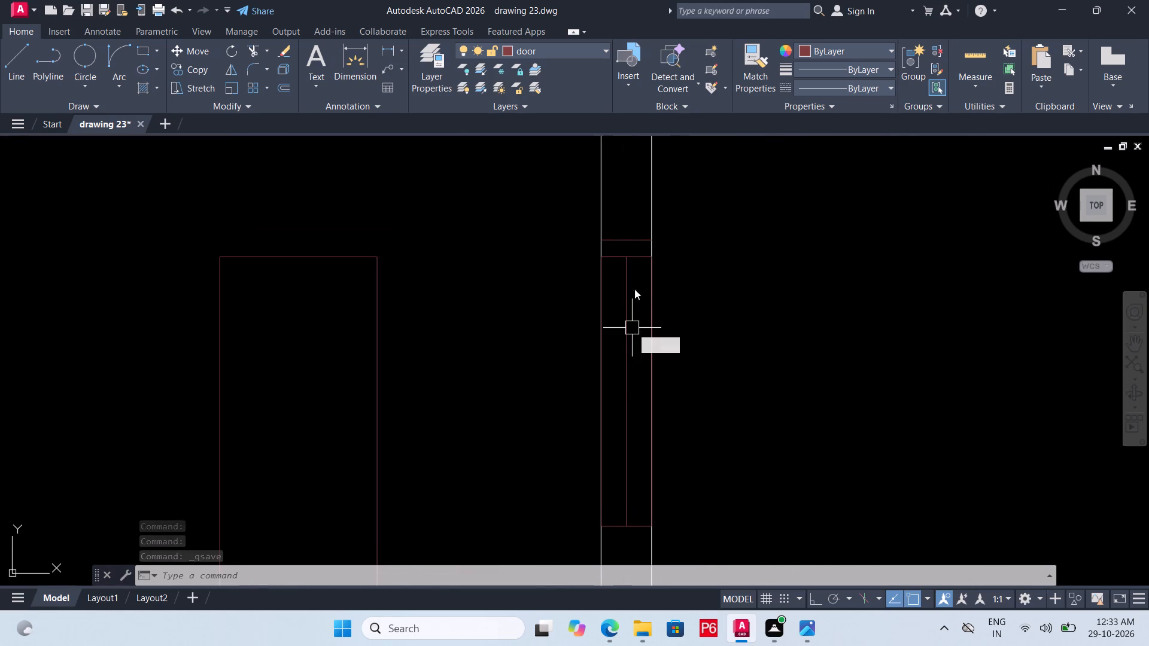
key(space)
click(656, 258)
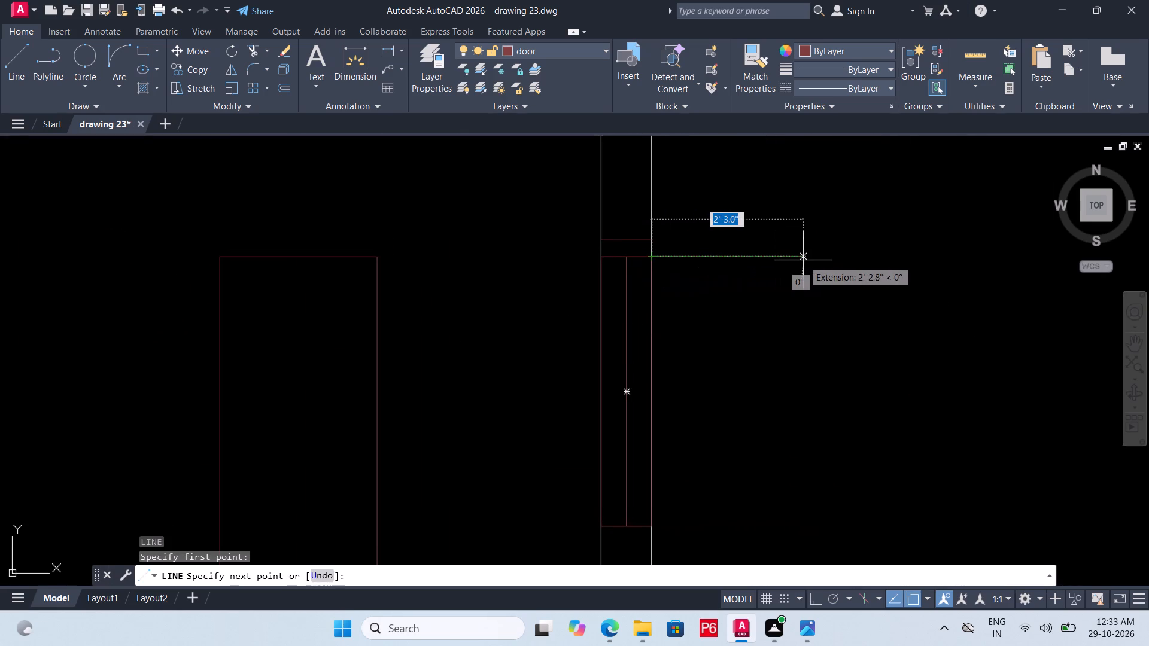
key(1)
key(BackSpace)
text(3')
key(Return)
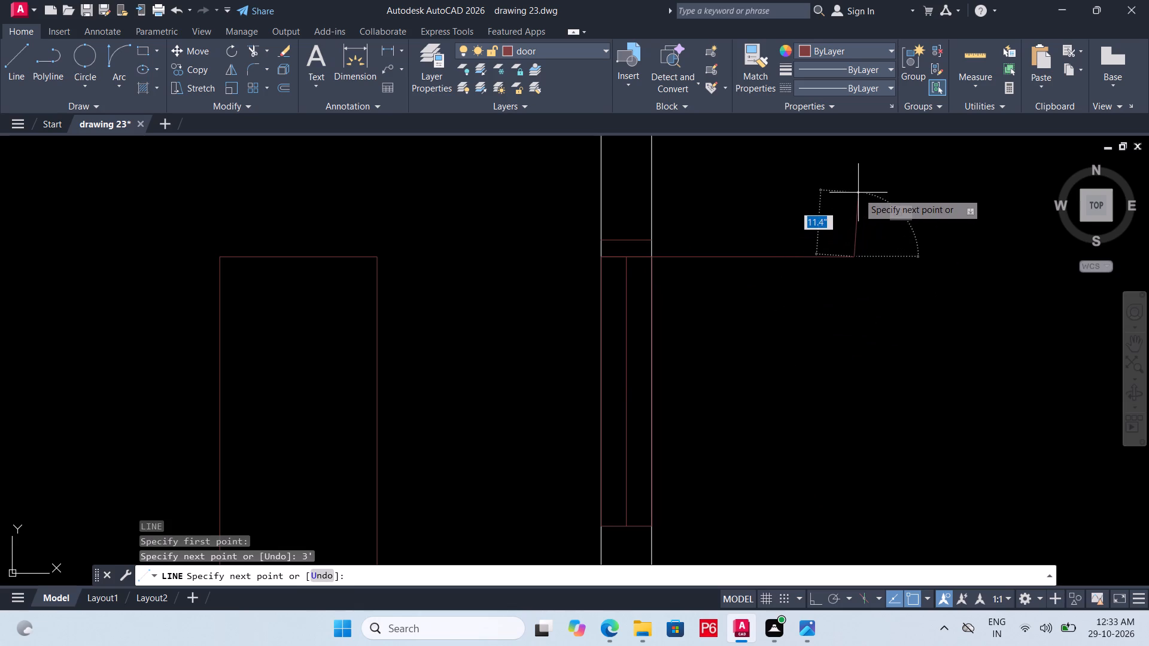
key(F8)
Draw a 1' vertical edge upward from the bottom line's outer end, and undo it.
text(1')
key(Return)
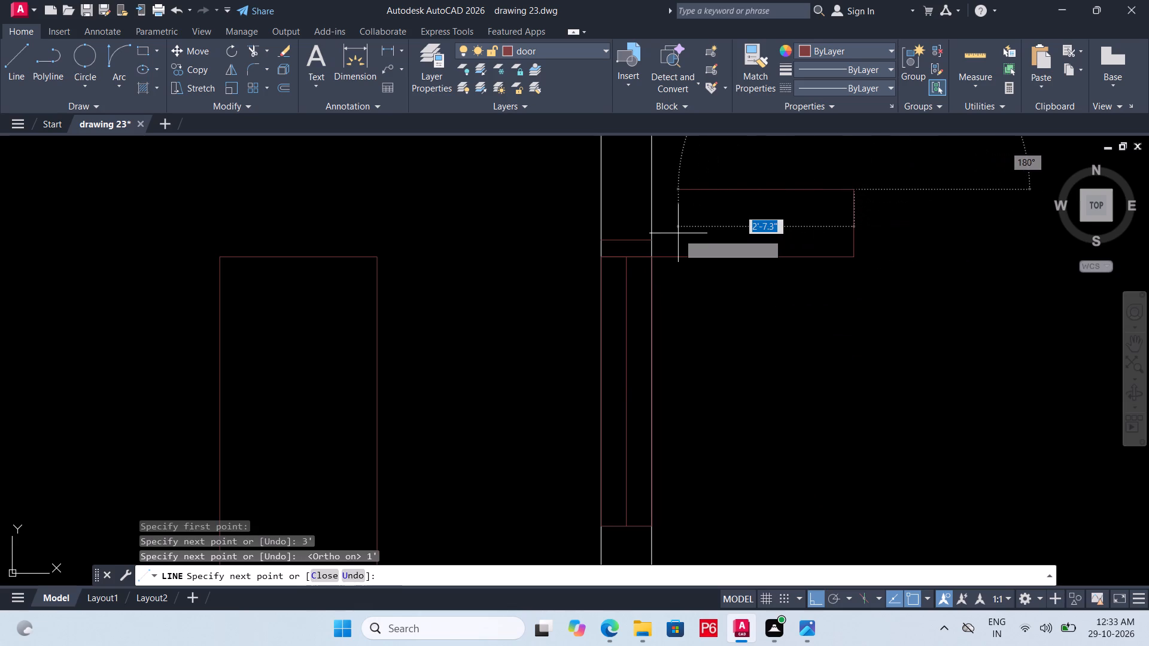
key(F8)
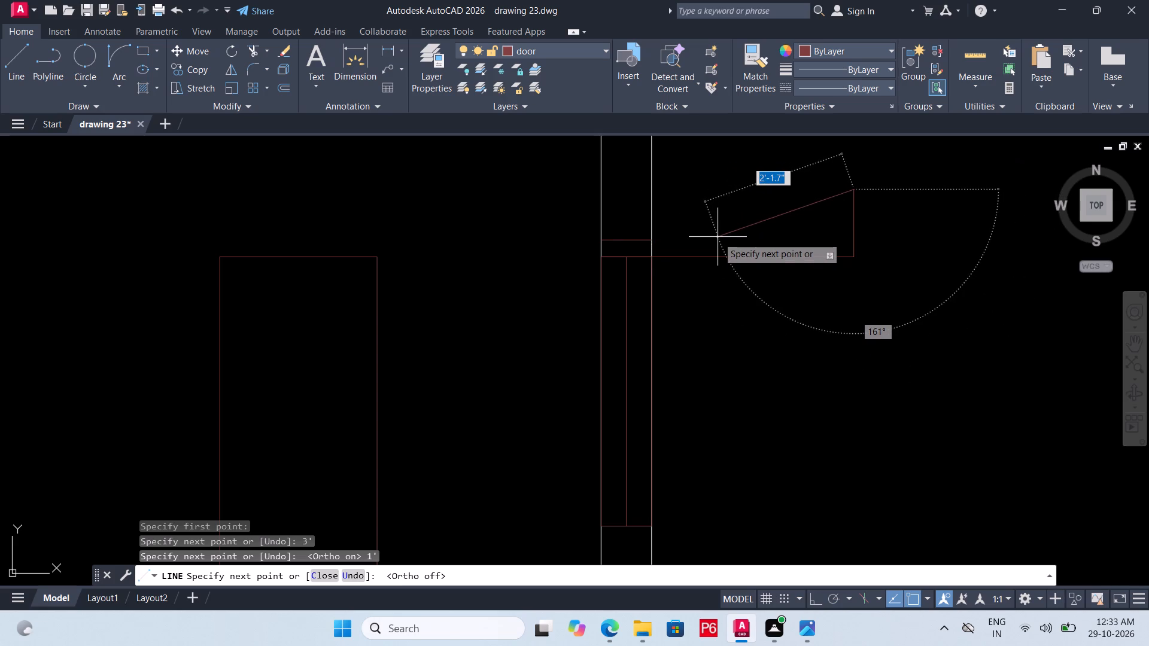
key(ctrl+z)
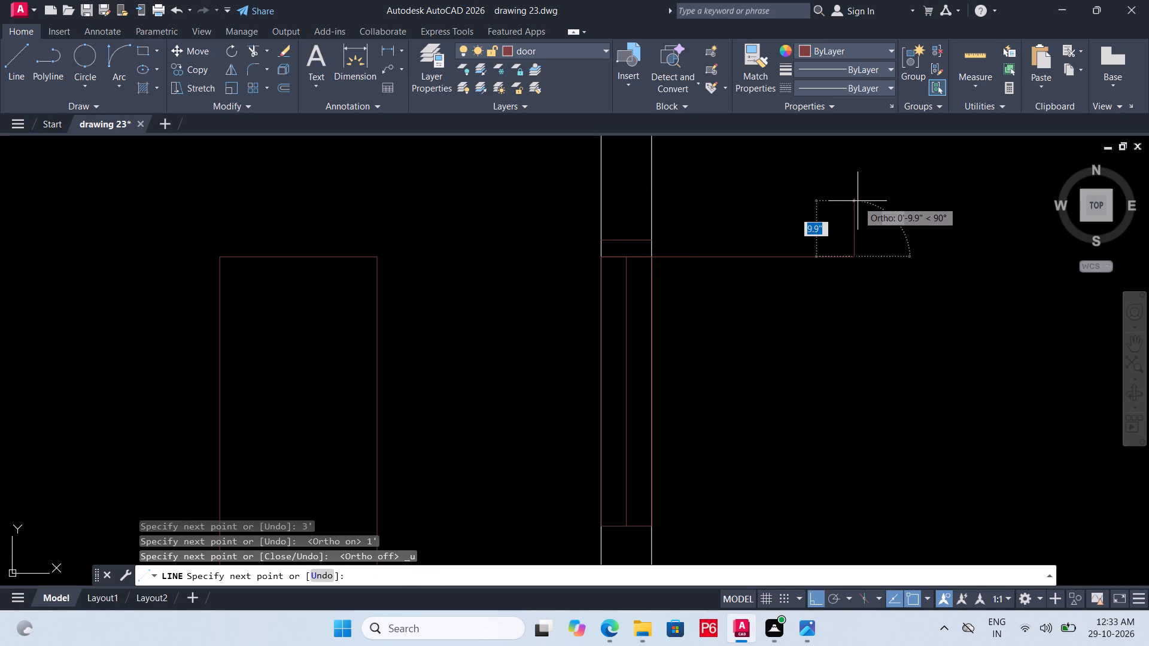
Draw the right sunshade's outer edge 1" upward from the bottom line's end.
key(1)
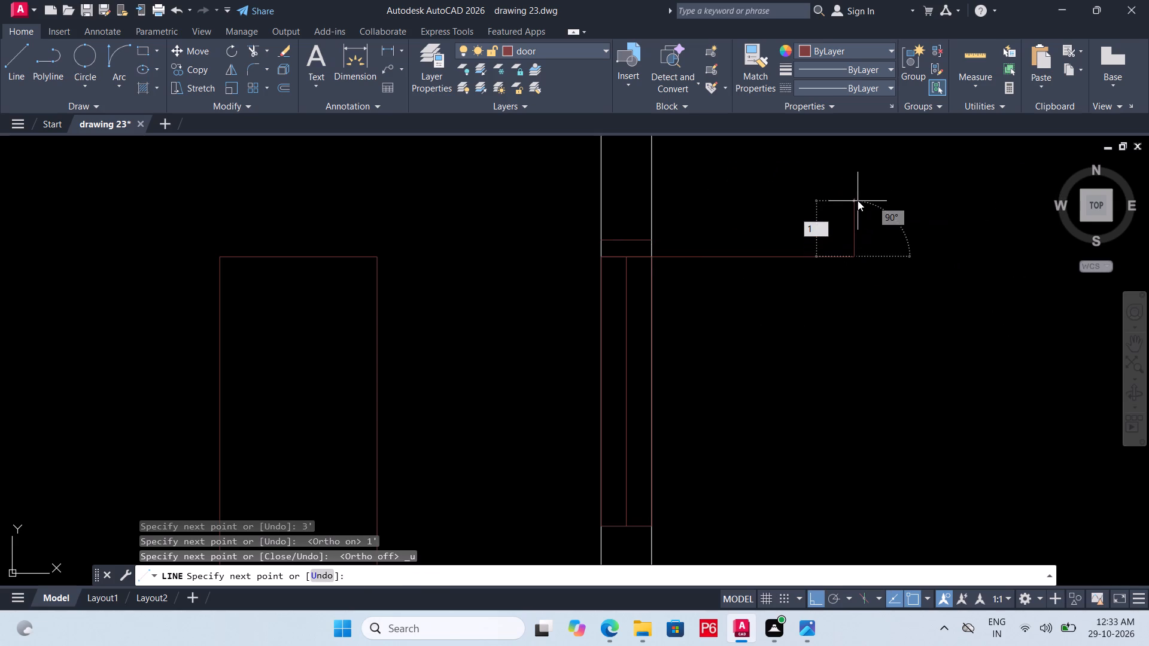
key(shift+quotedbl)
key(Return)
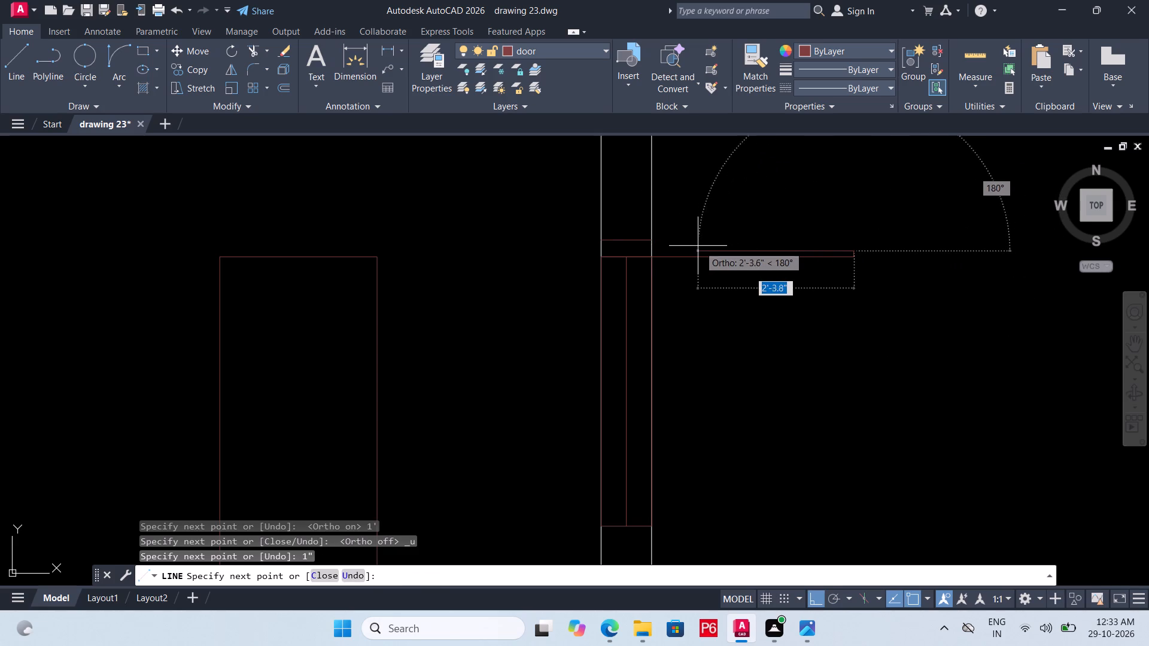
With Ortho off, draw the right sunshade's sloping top from the 1" edge to the offset line's outer end, and save the drawing.
key(F8)
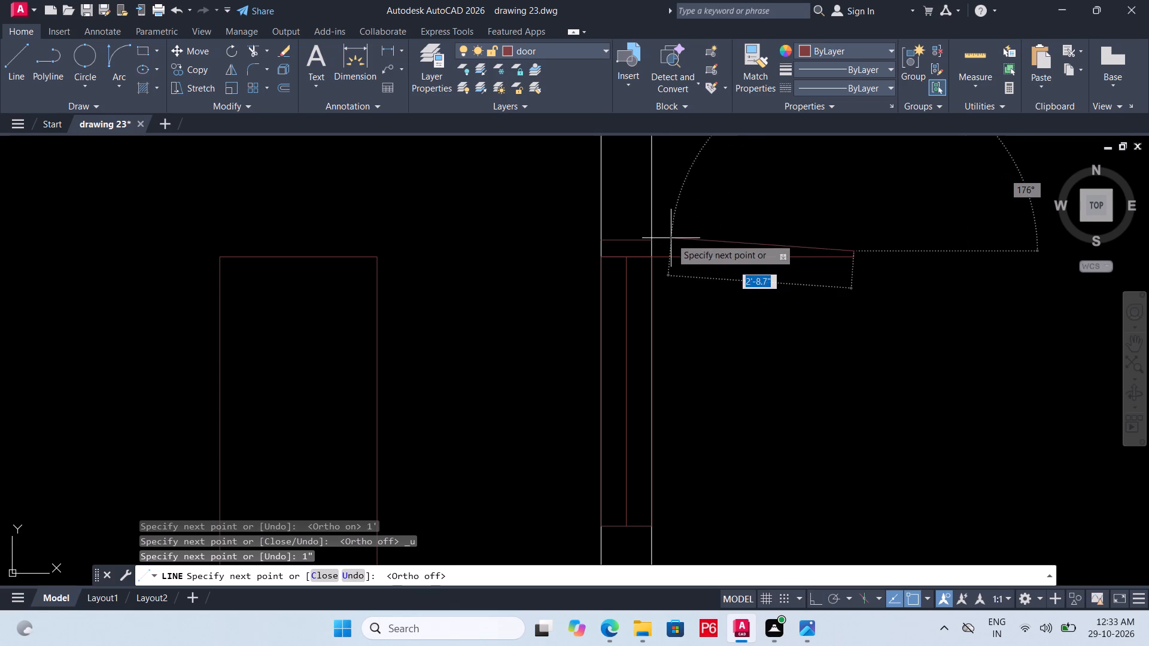
click(652, 236)
key(ctrl+s)
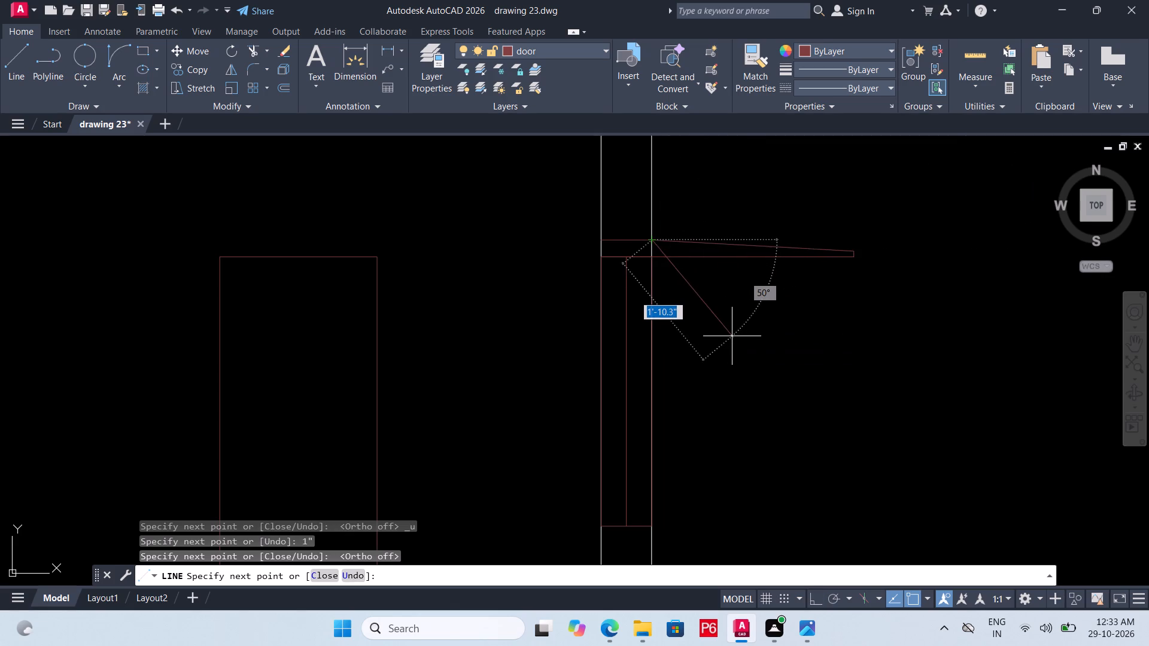
key(ctrl+s)
key(ctrl+s)
key(ctrl+s)
key(ctrl+s)
key(ctrl+s)
ctrl+scroll(812, 385, down, 1)
key(ctrl+s)
key(ctrl+s)
scroll(812, 385, down, 3)
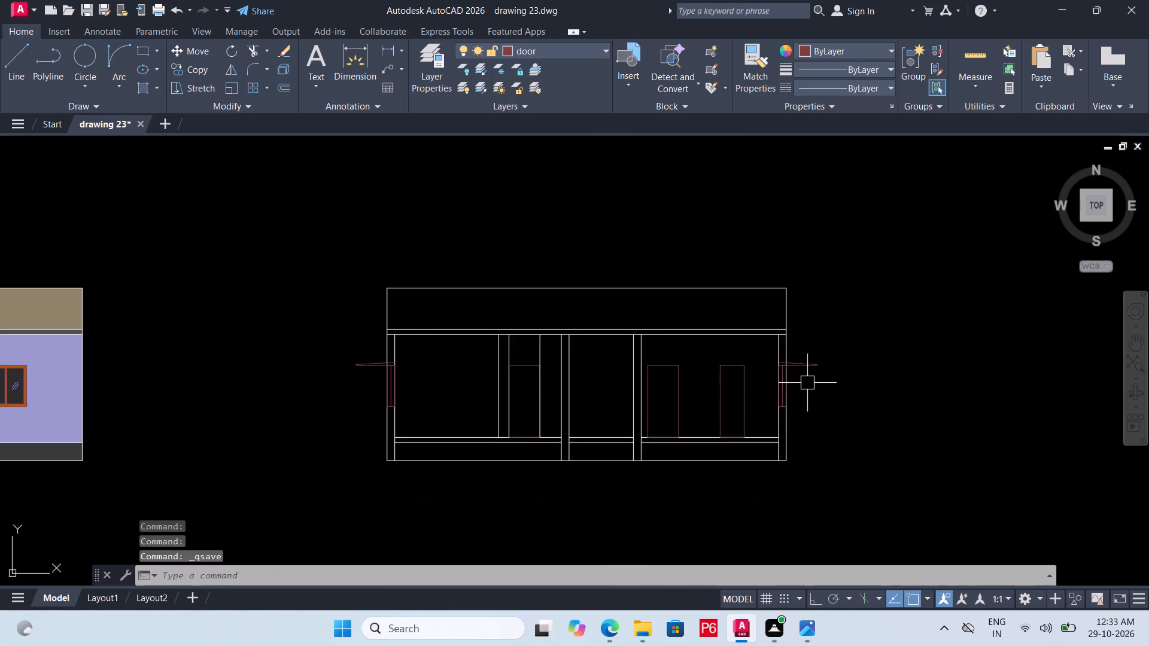
Examine the plan, the furniture layout with section line A-B, and the section drawing with its two sunshades.
middle_drag(797, 385, 793, 365)
scroll(680, 384, down, 3)
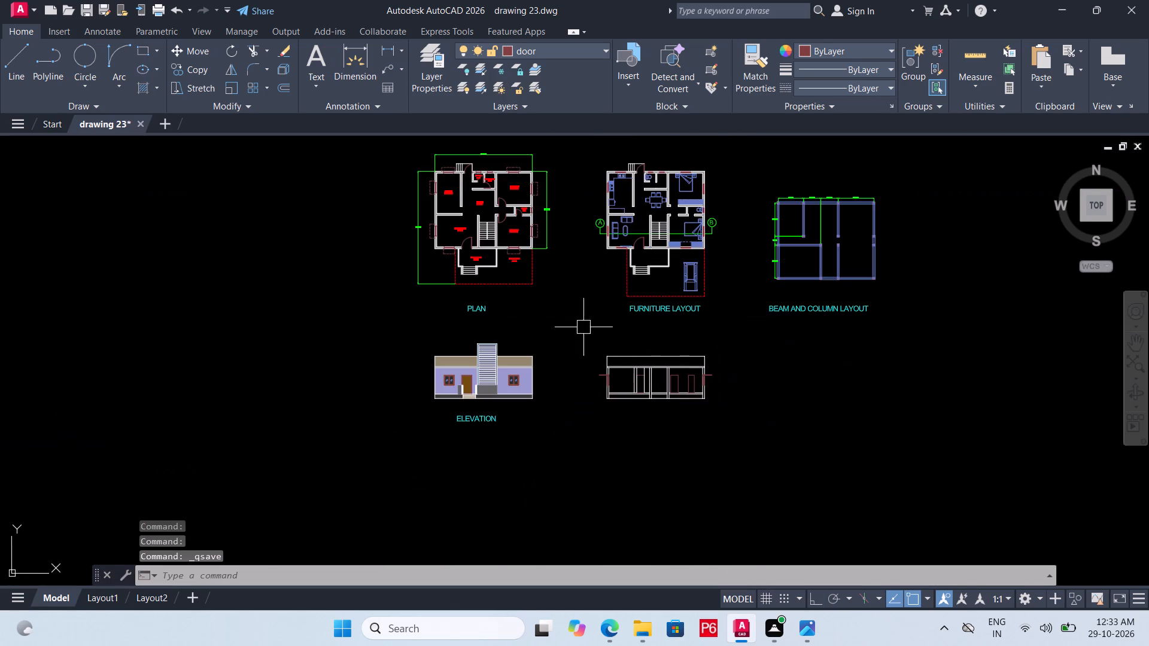
scroll(555, 245, up, 5)
scroll(463, 335, down, 5)
scroll(480, 349, up, 1)
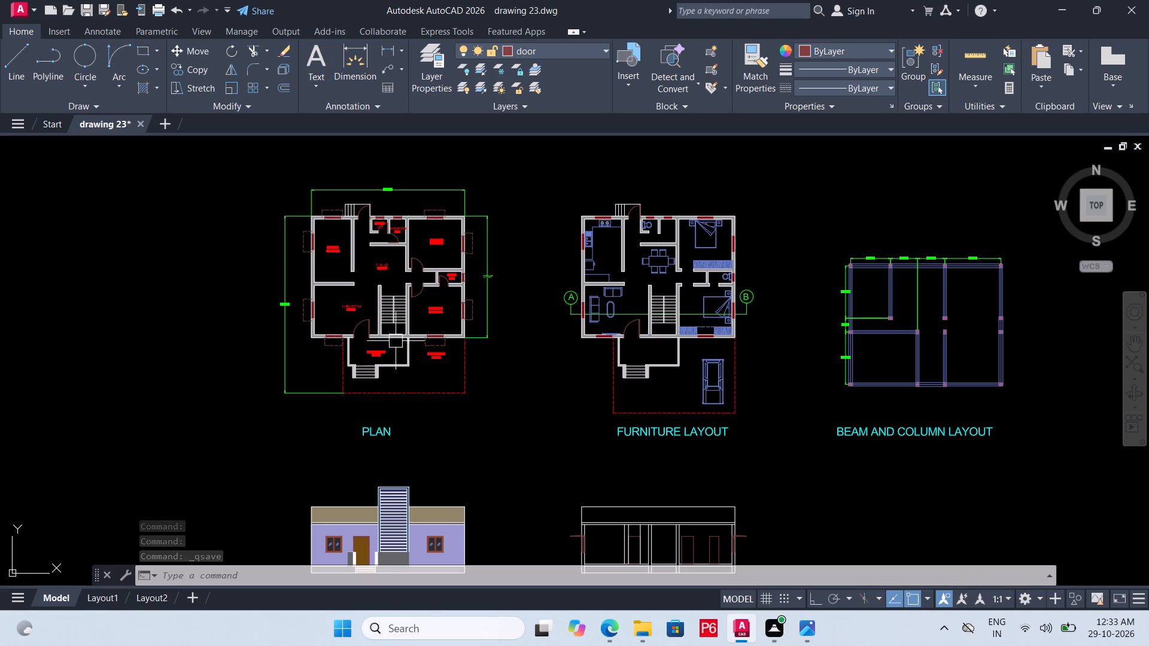
scroll(356, 312, up, 2)
middle_drag(355, 314, 305, 351)
scroll(351, 324, down, 1)
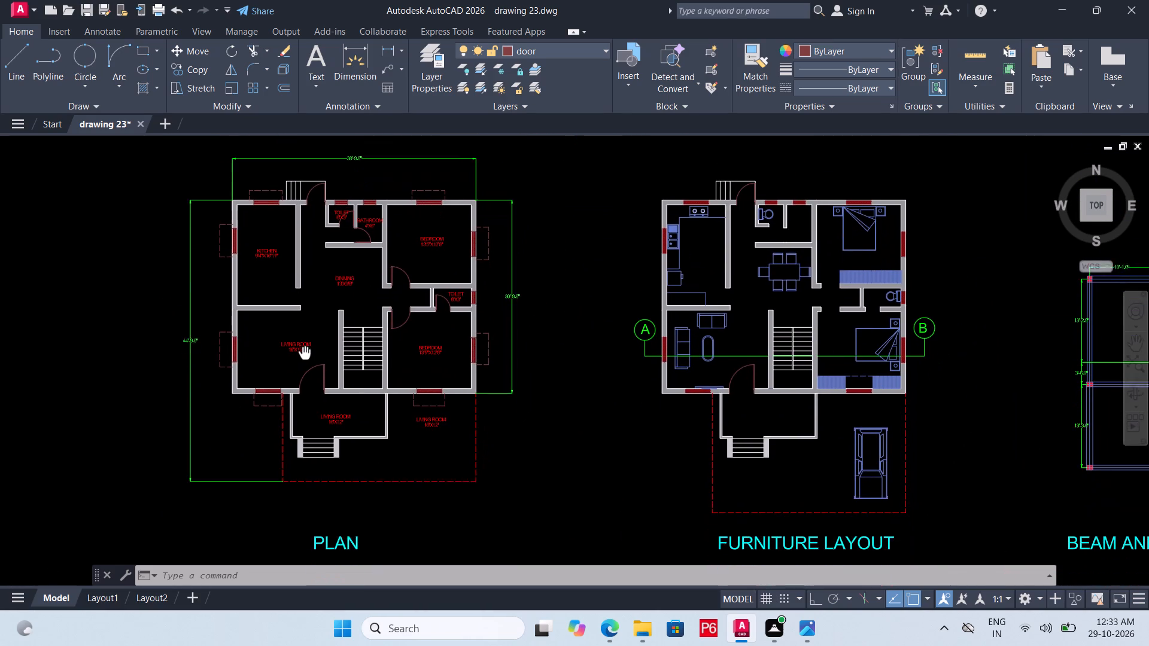
middle_drag(305, 351, 303, 339)
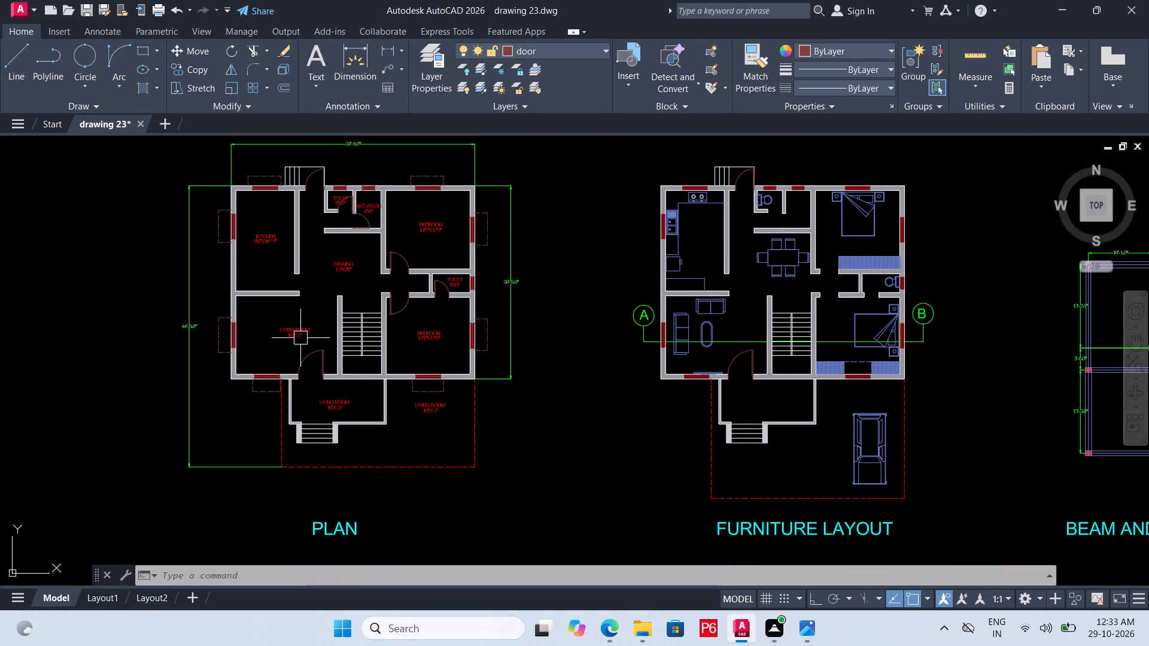
scroll(300, 338, down, 3)
scroll(394, 421, up, 2)
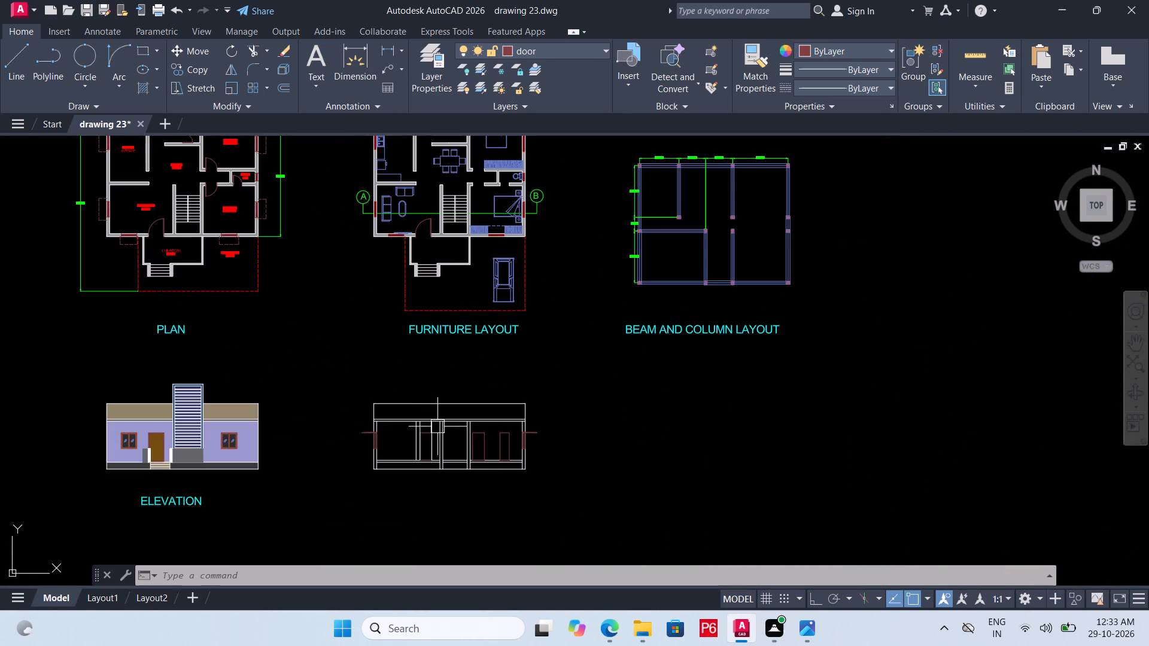
scroll(487, 467, up, 3)
middle_drag(481, 406, 516, 389)
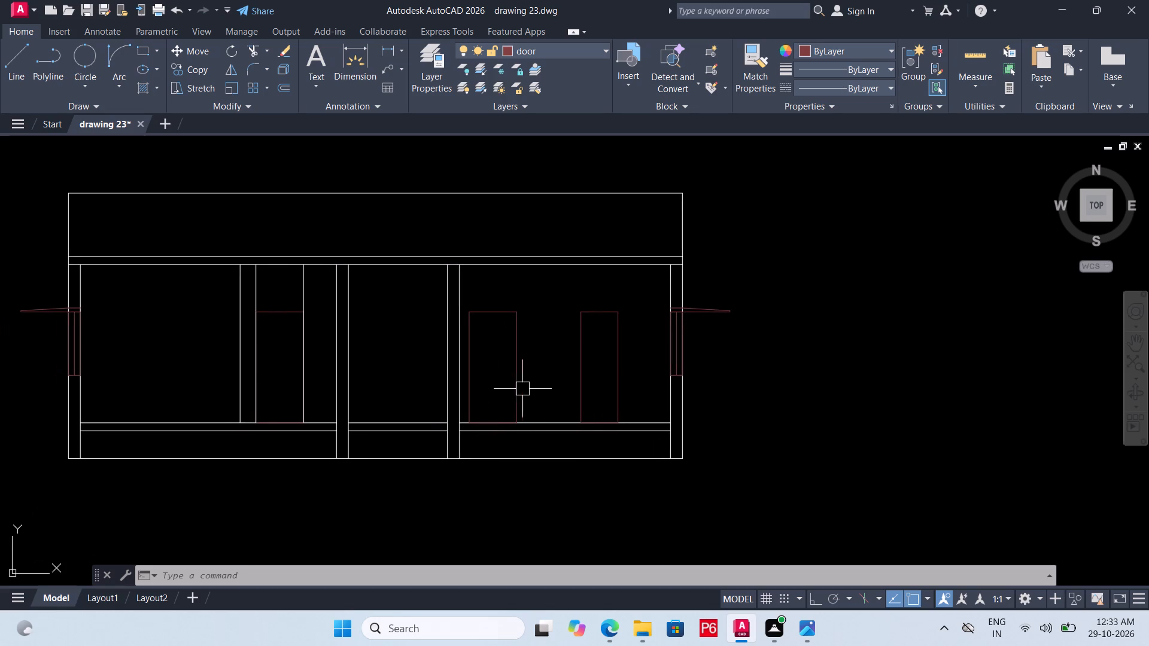
scroll(584, 384, down, 1)
scroll(420, 429, up, 1)
middle_drag(387, 426, 387, 426)
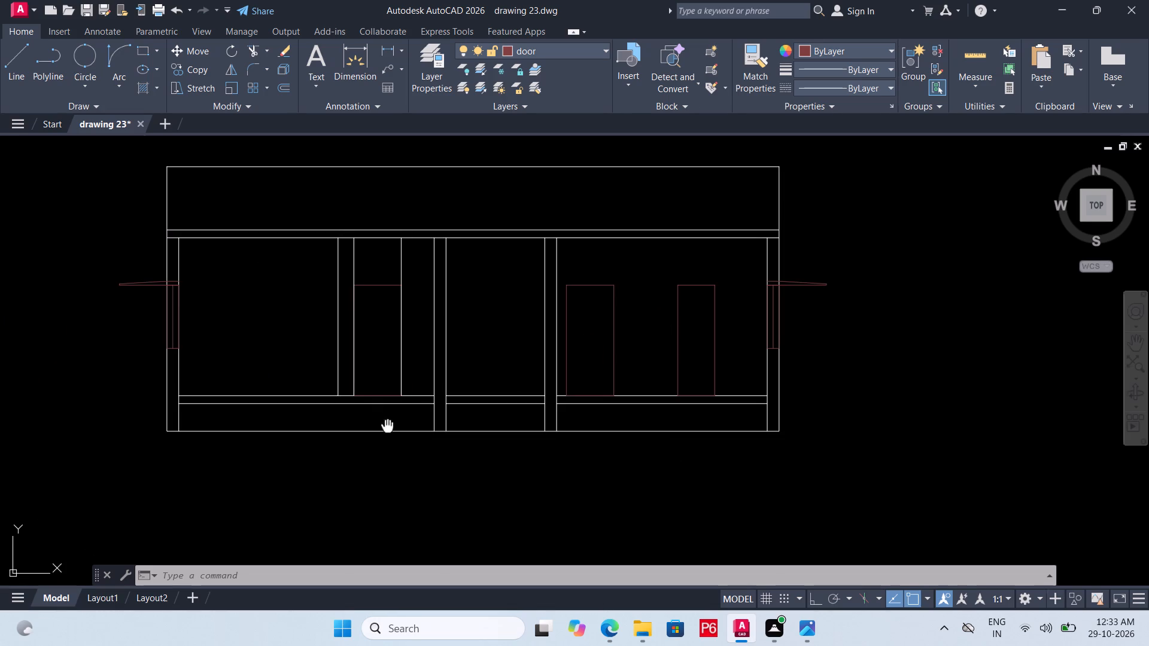
middle_drag(387, 426, 438, 453)
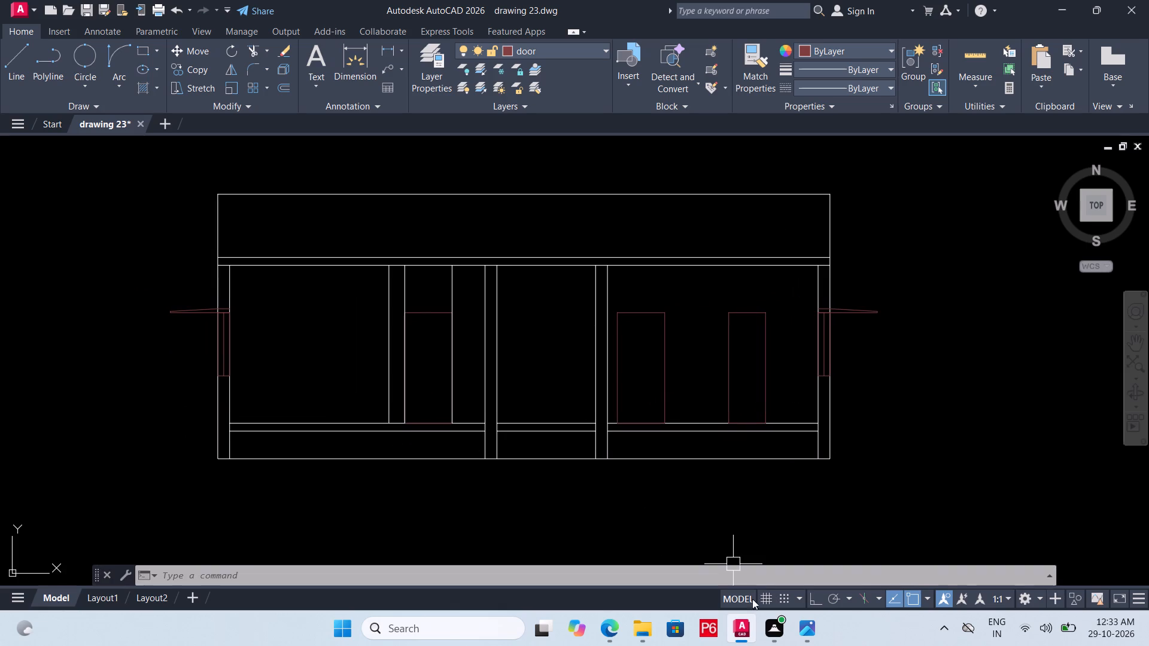
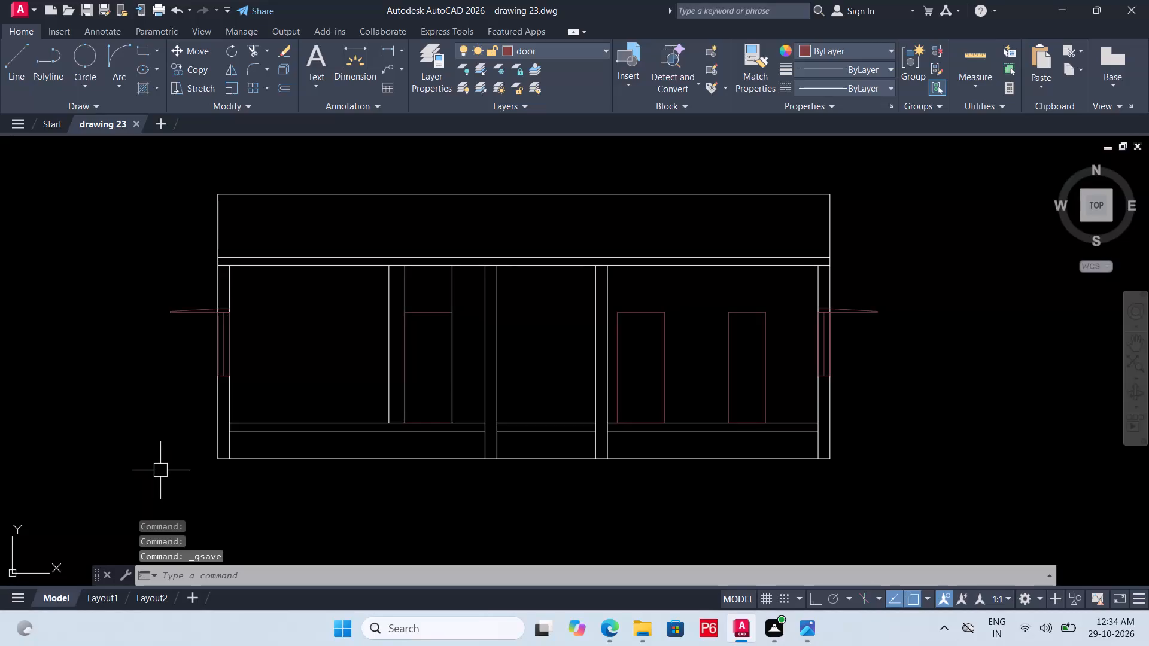
Save the drawing.
key(ctrl+s)
key(ctrl+s)
key(ctrl+s)
key(ctrl+s)
key(ctrl+s)
key(ctrl+s)
key(ctrl+s)
key(ctrl+s)
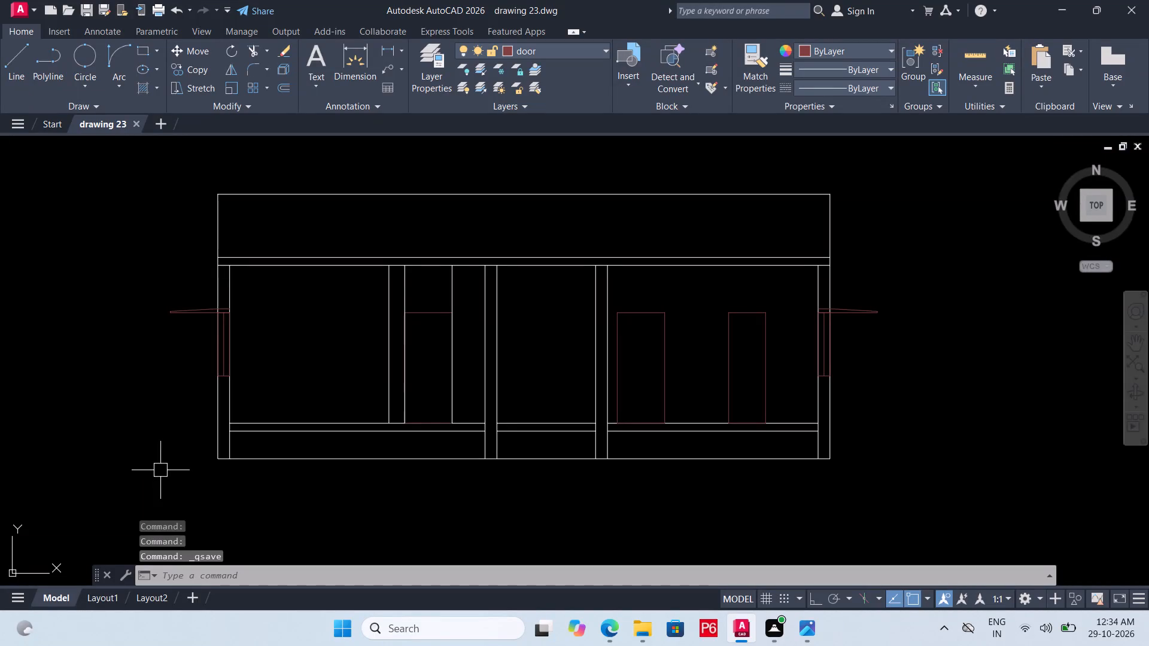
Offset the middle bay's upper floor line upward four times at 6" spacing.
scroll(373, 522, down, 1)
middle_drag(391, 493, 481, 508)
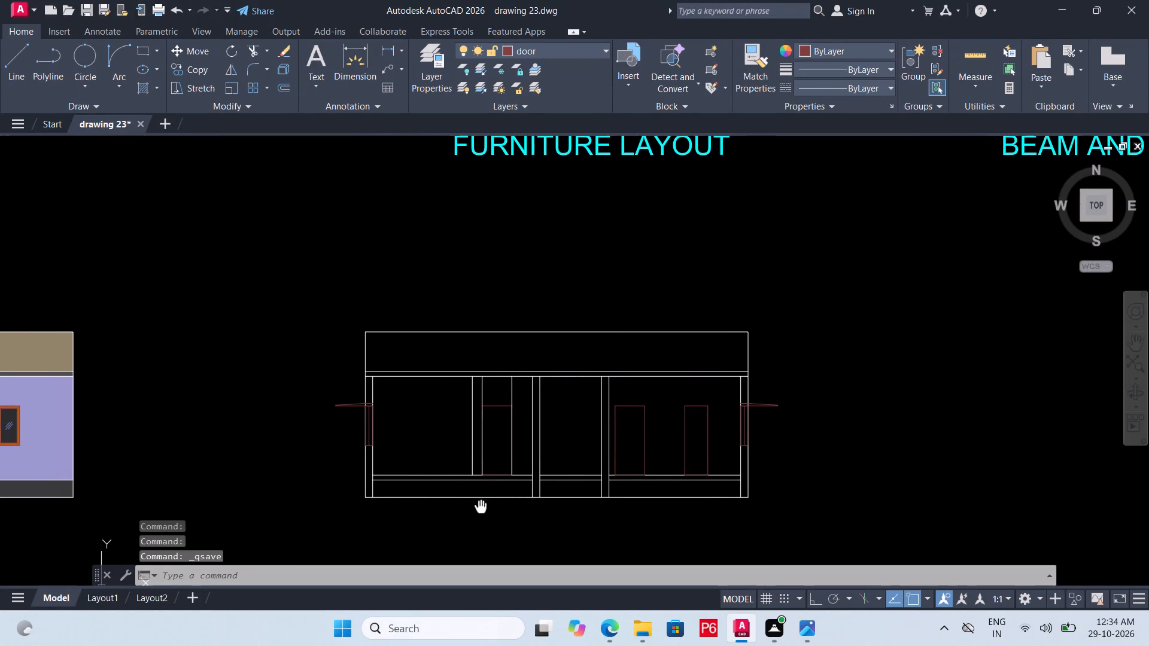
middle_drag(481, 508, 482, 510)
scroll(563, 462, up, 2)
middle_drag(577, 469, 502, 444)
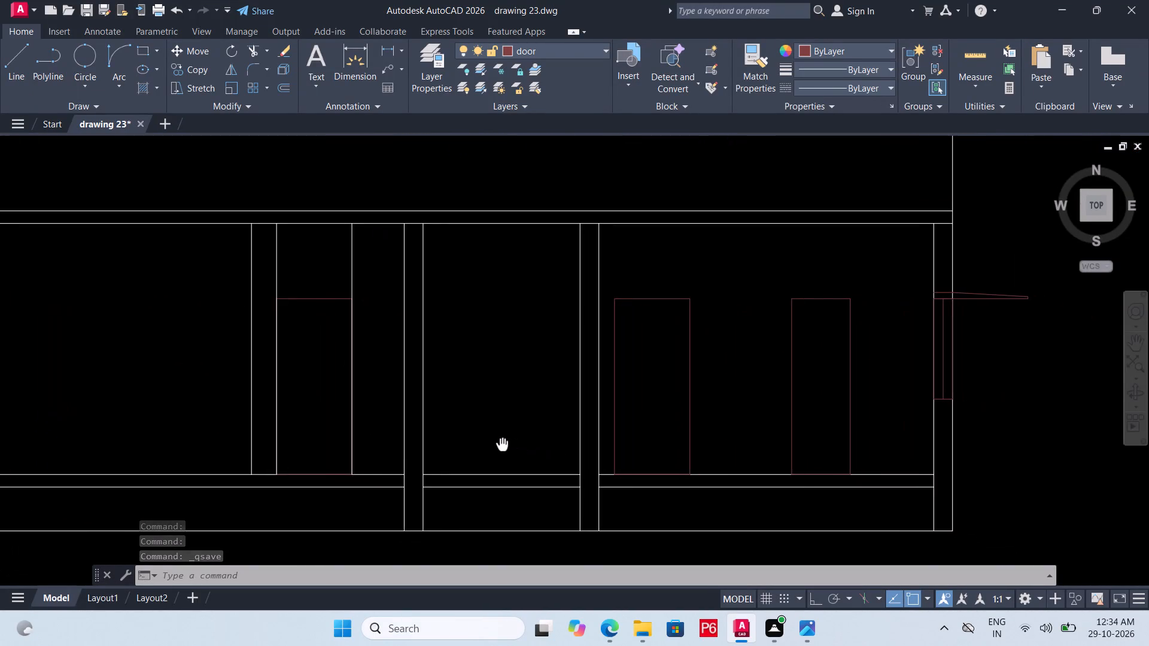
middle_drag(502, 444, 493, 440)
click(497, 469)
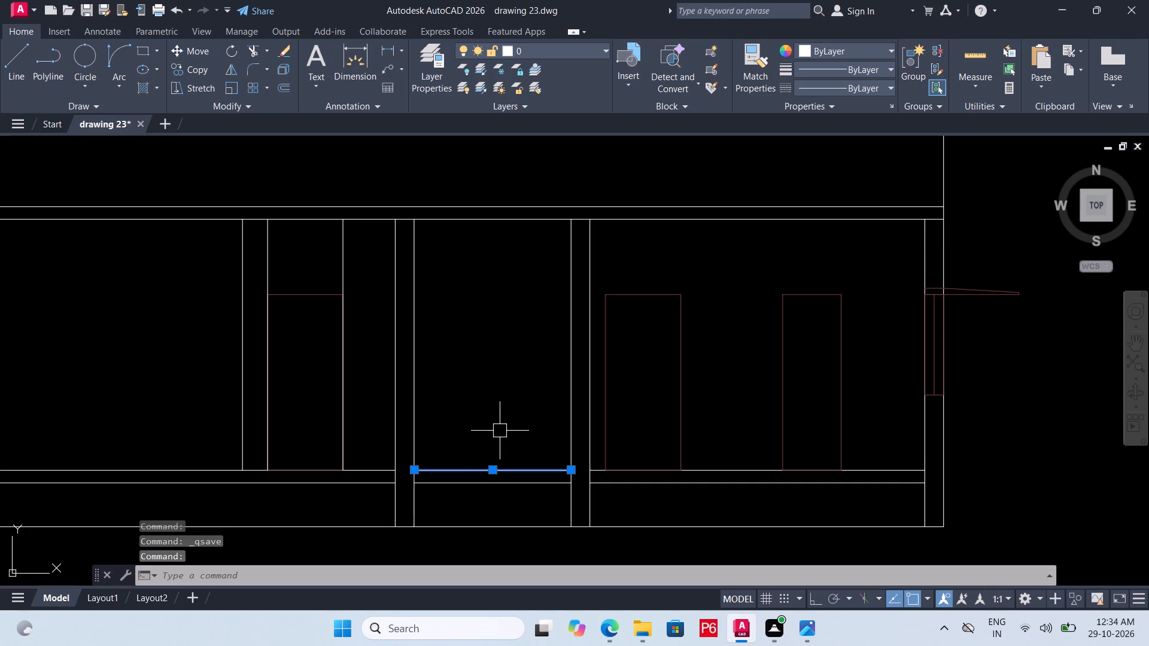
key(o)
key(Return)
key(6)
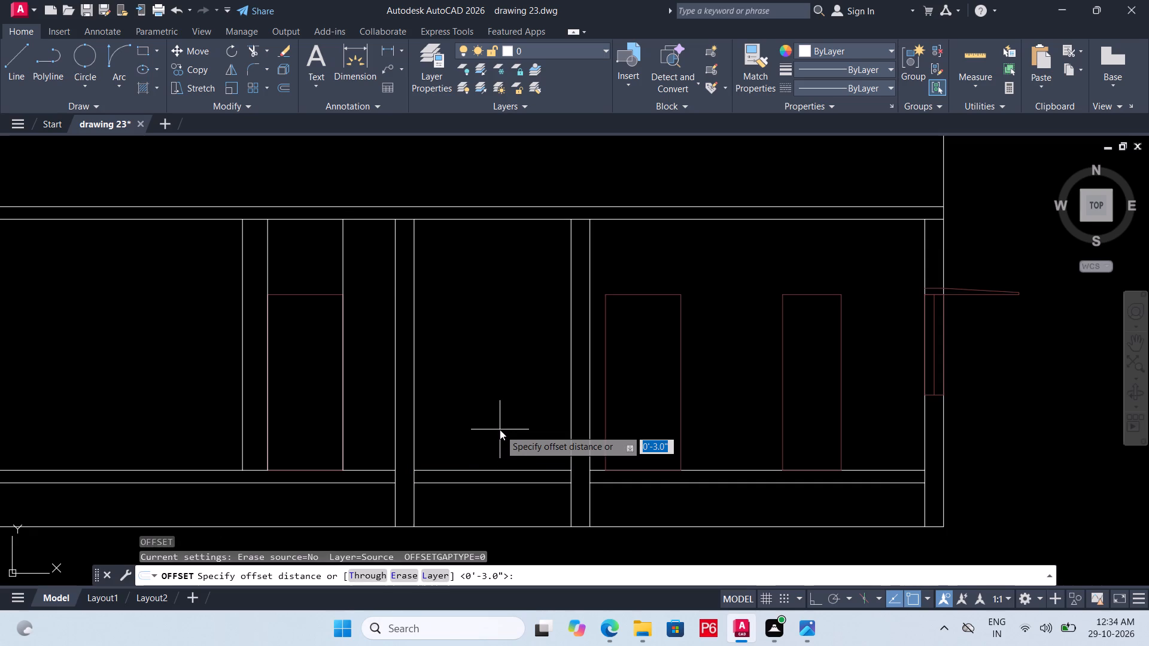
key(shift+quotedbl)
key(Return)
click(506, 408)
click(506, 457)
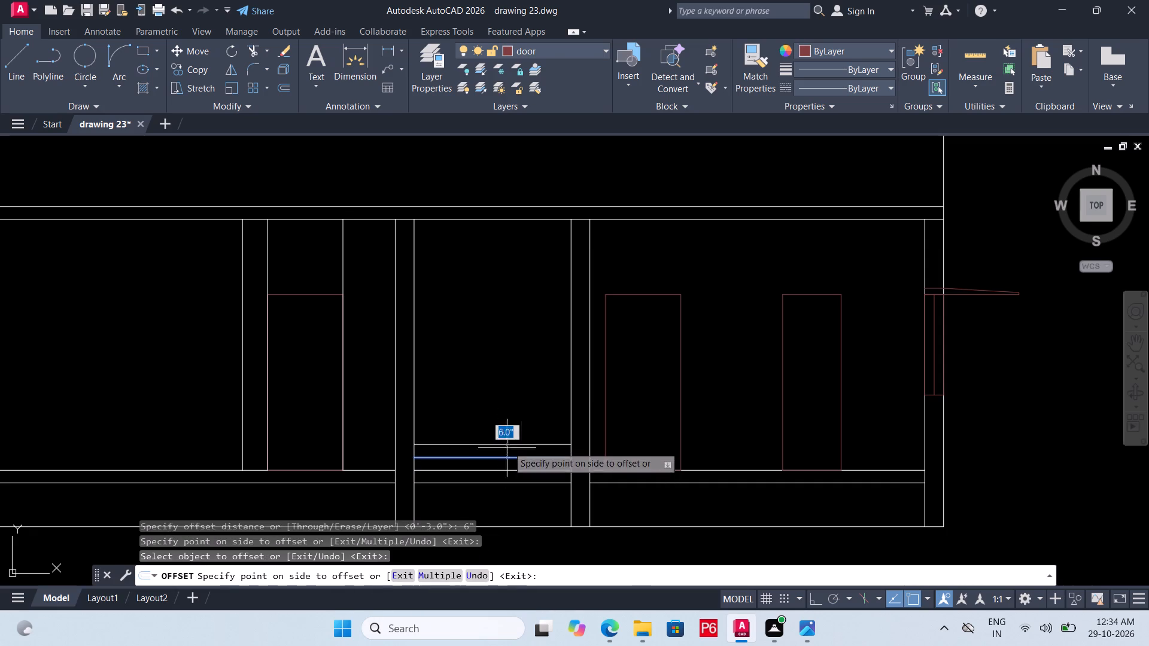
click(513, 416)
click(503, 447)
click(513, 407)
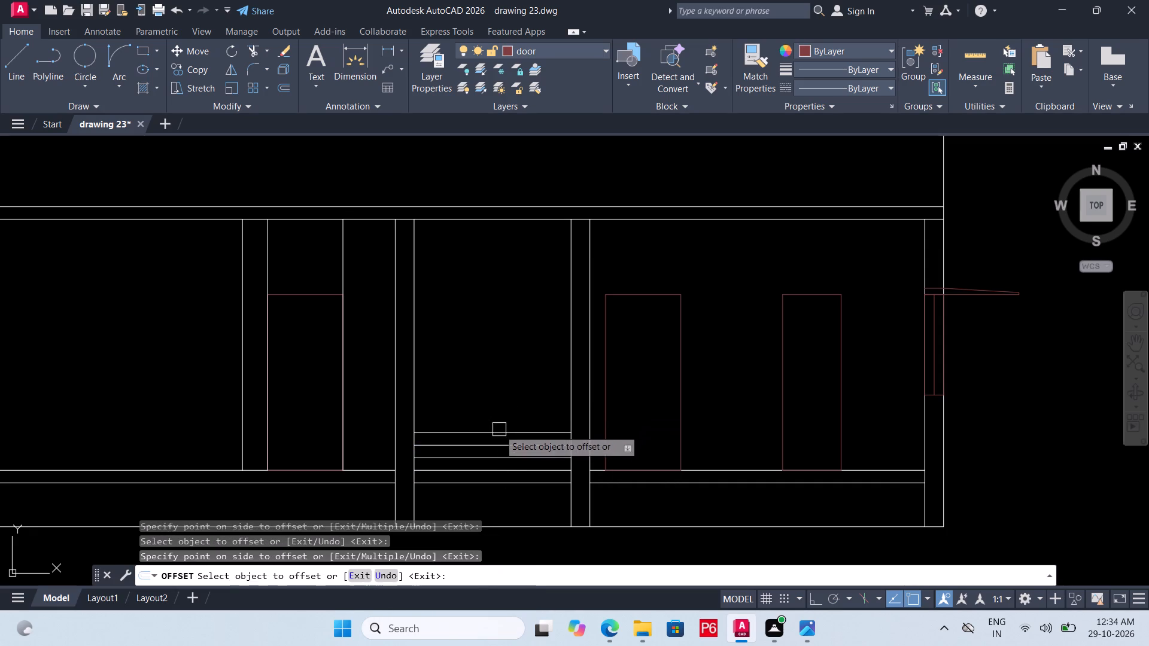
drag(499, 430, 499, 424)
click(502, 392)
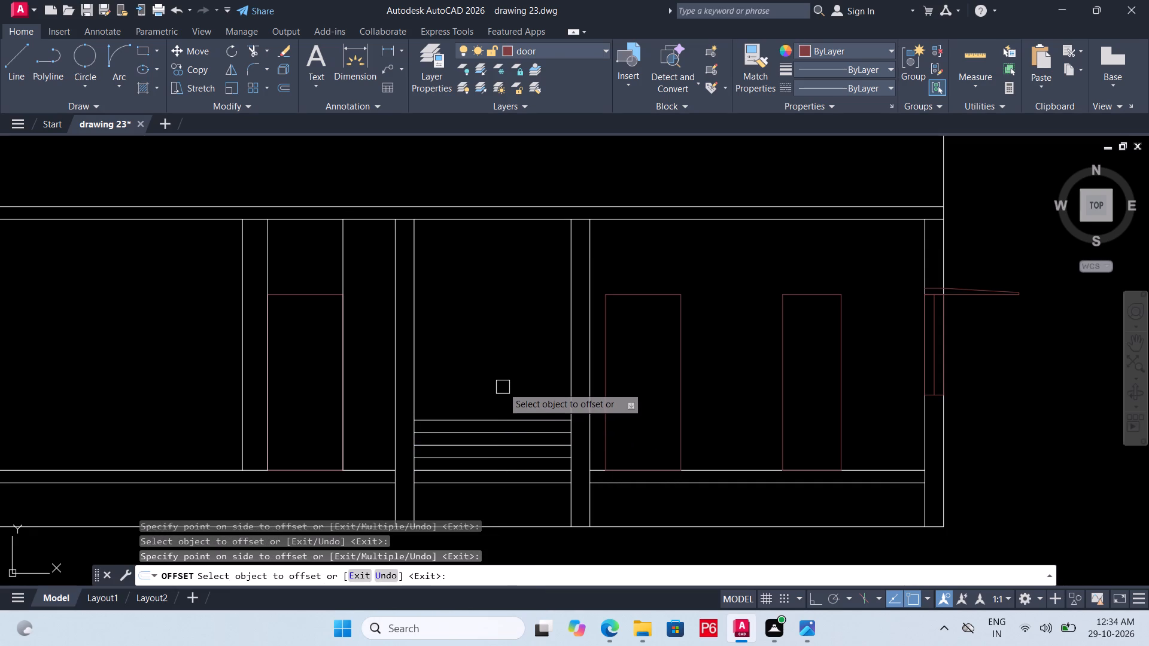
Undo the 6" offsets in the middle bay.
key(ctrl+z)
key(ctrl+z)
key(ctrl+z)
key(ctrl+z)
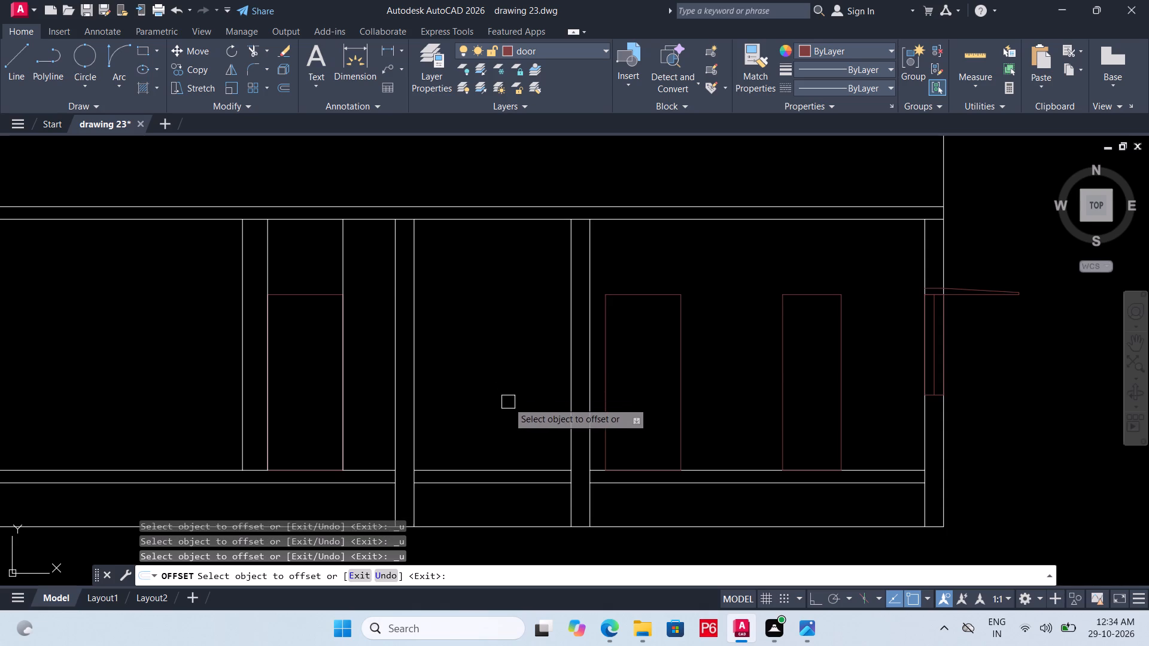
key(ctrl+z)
Offset the middle bay's upper floor line 9" upward, and offset the new line another 9" upward.
click(512, 467)
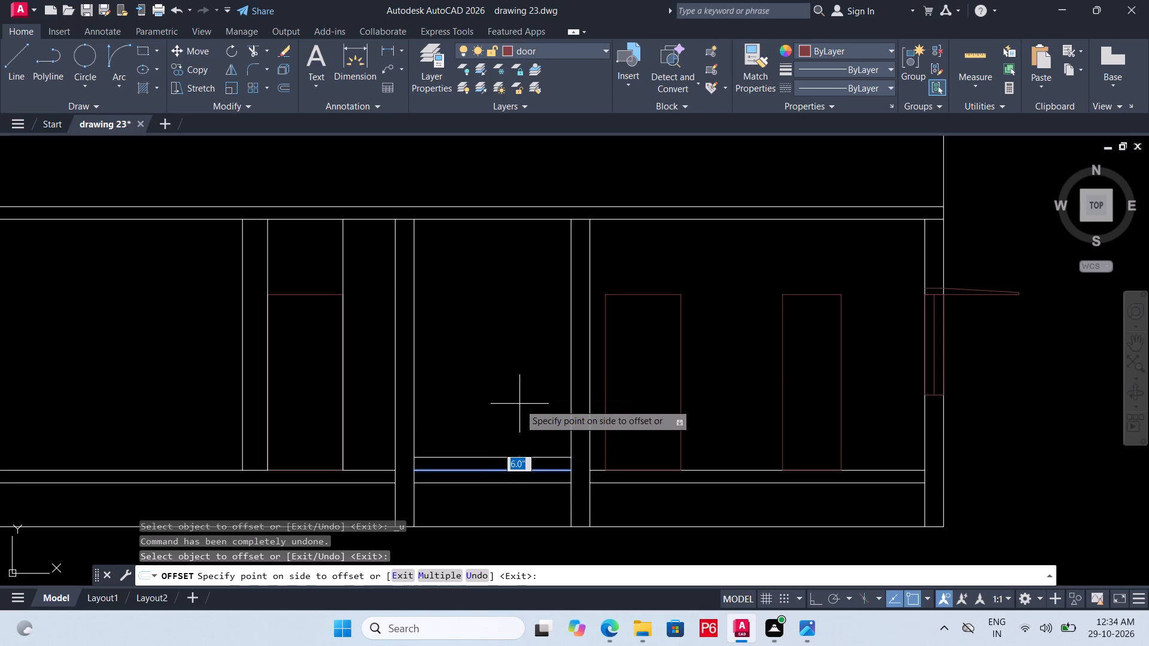
key(9)
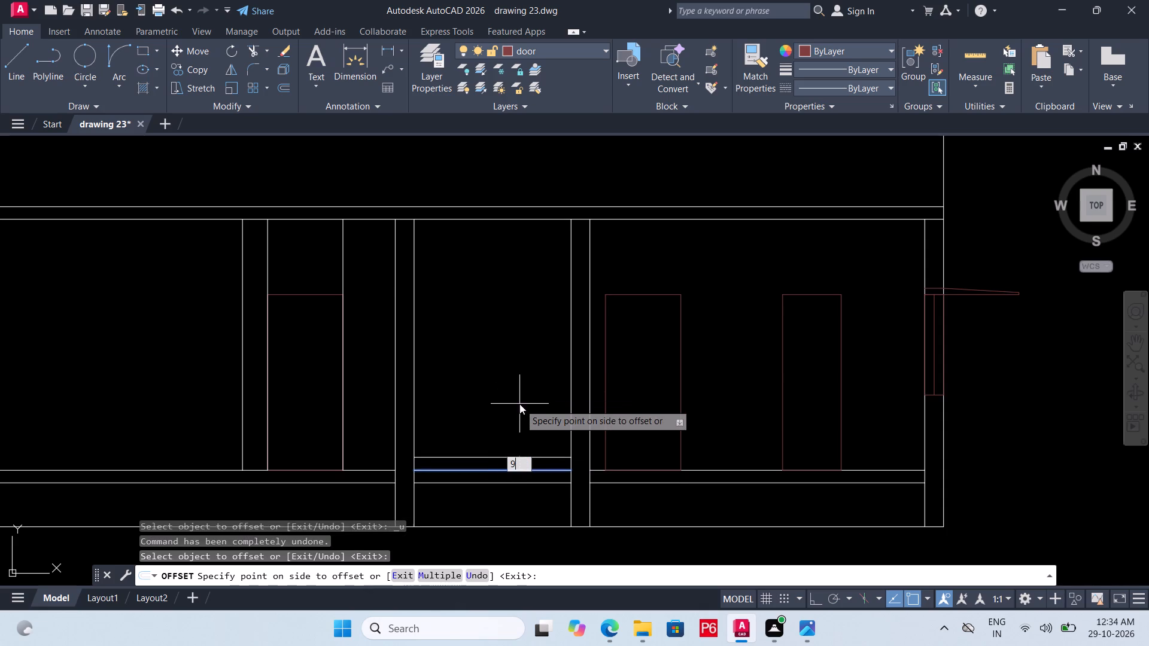
key(shift+quotedbl)
key(Return)
click(520, 404)
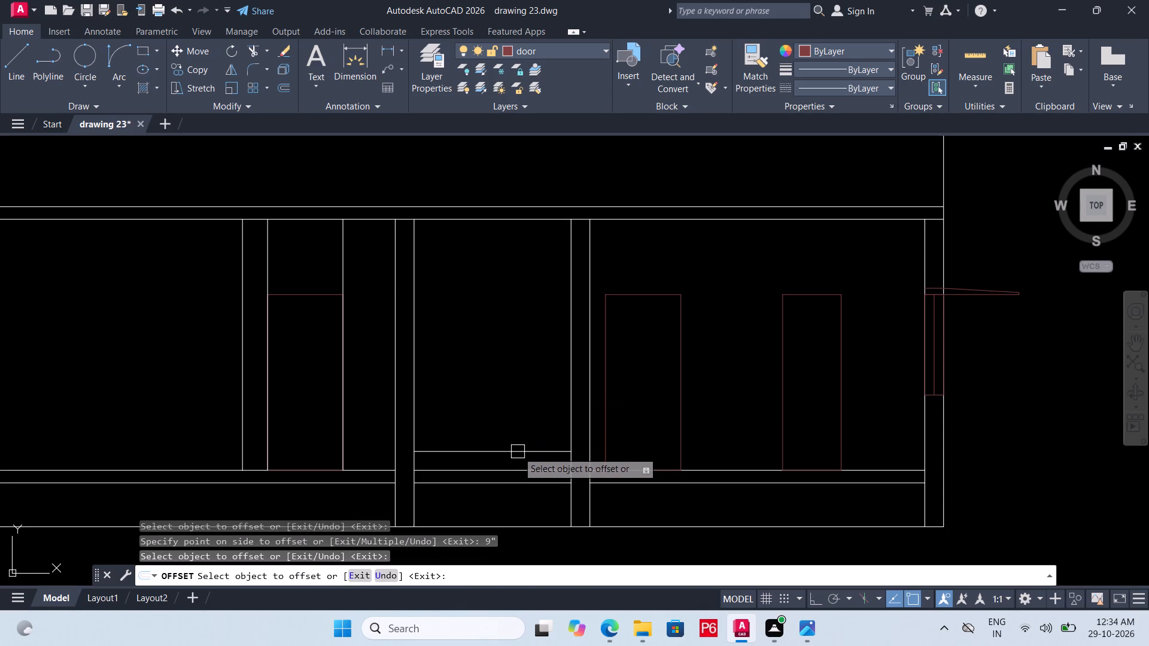
key(ctrl+z)
click(519, 450)
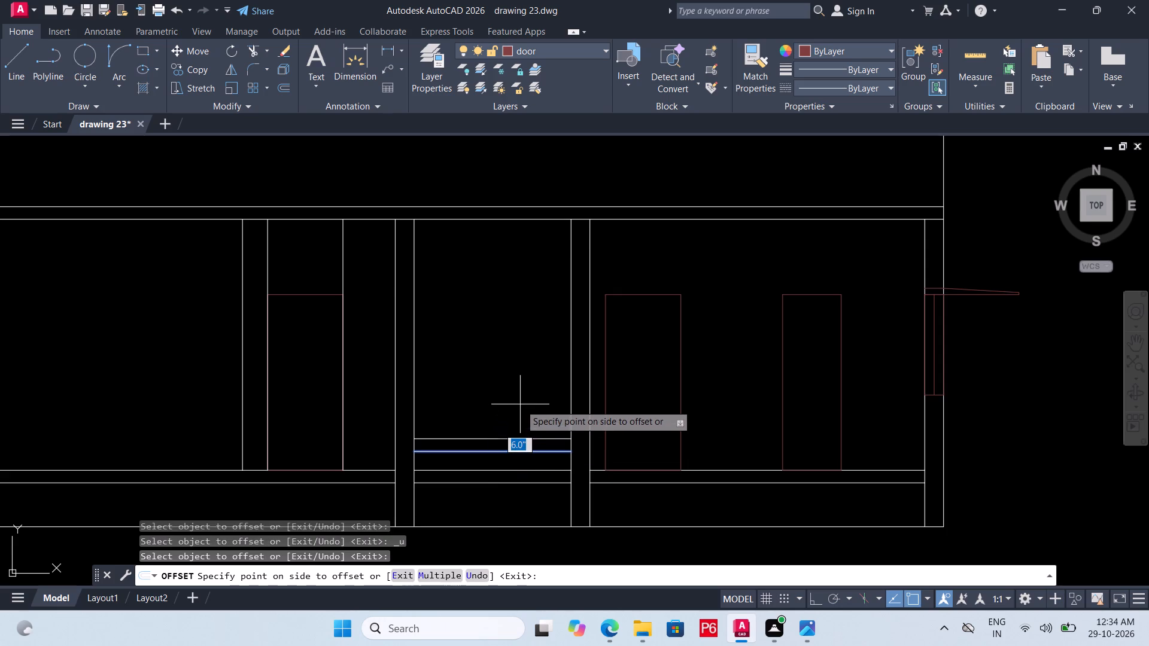
key(9)
key(shift+quotedbl)
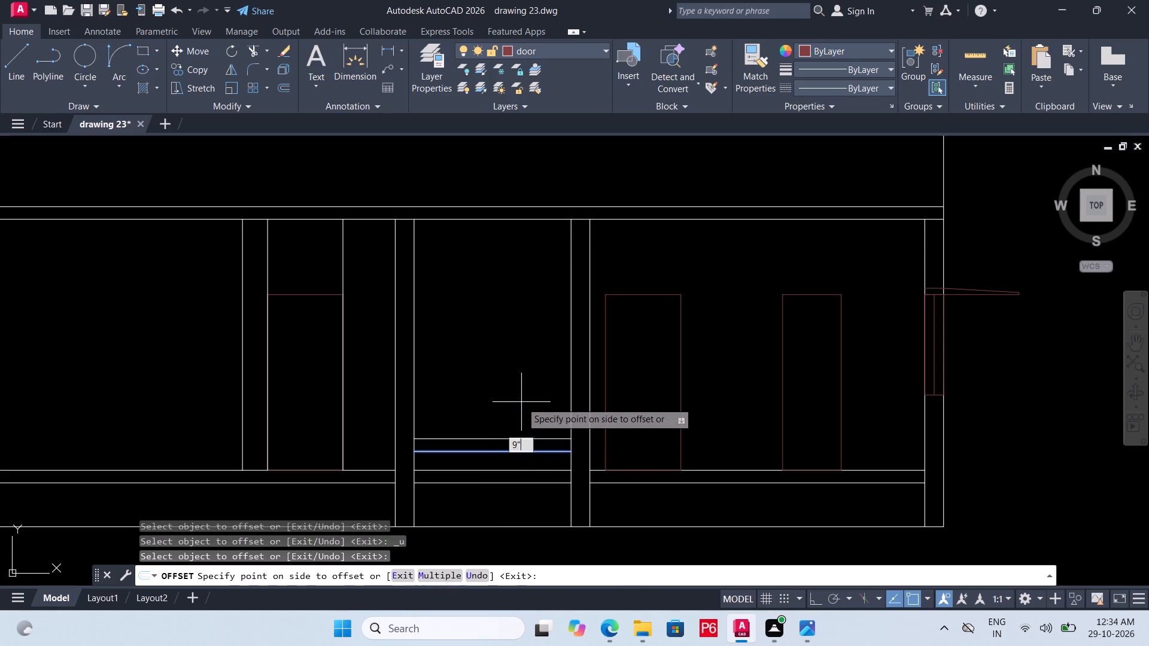
key(Return)
key(space)
Continue the stair lines in the middle bay with five more successive upward offsets at 9" spacing.
click(522, 432)
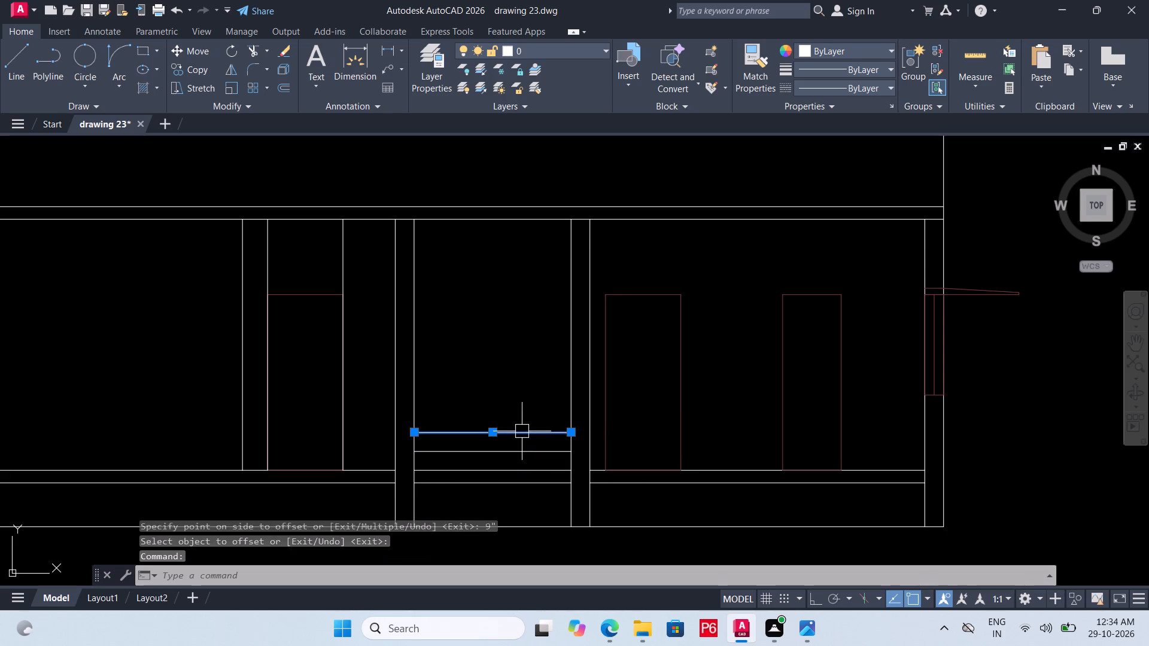
key(o)
key(Return)
key(9)
key(shift+quotedbl)
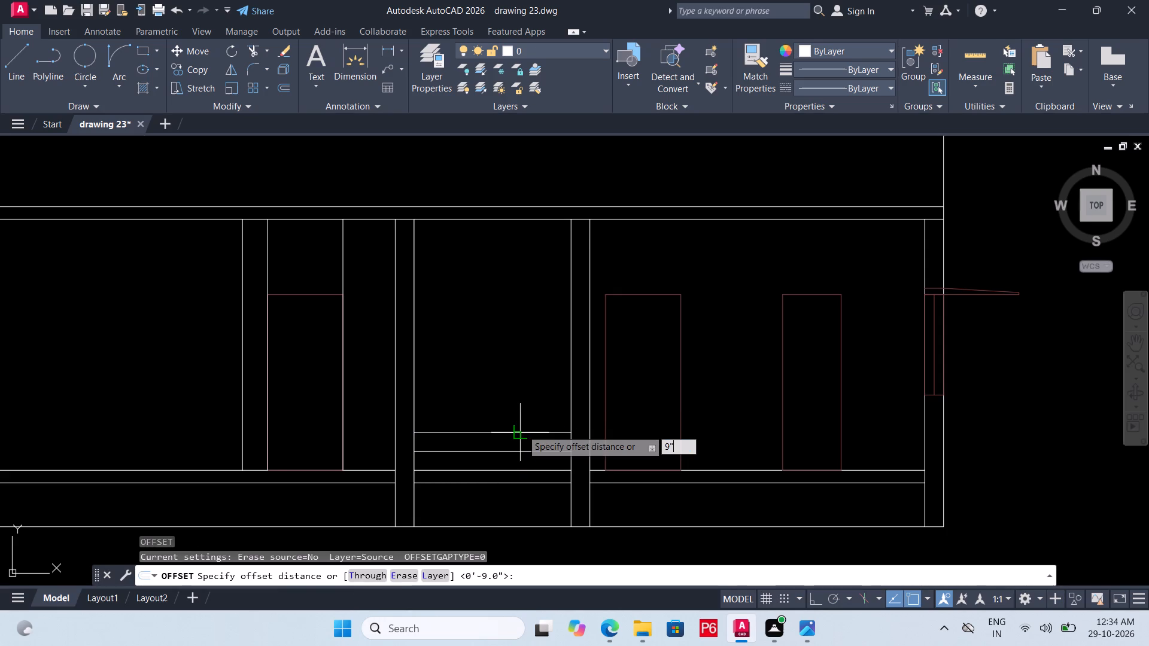
key(Return)
click(541, 391)
drag(534, 417, 538, 406)
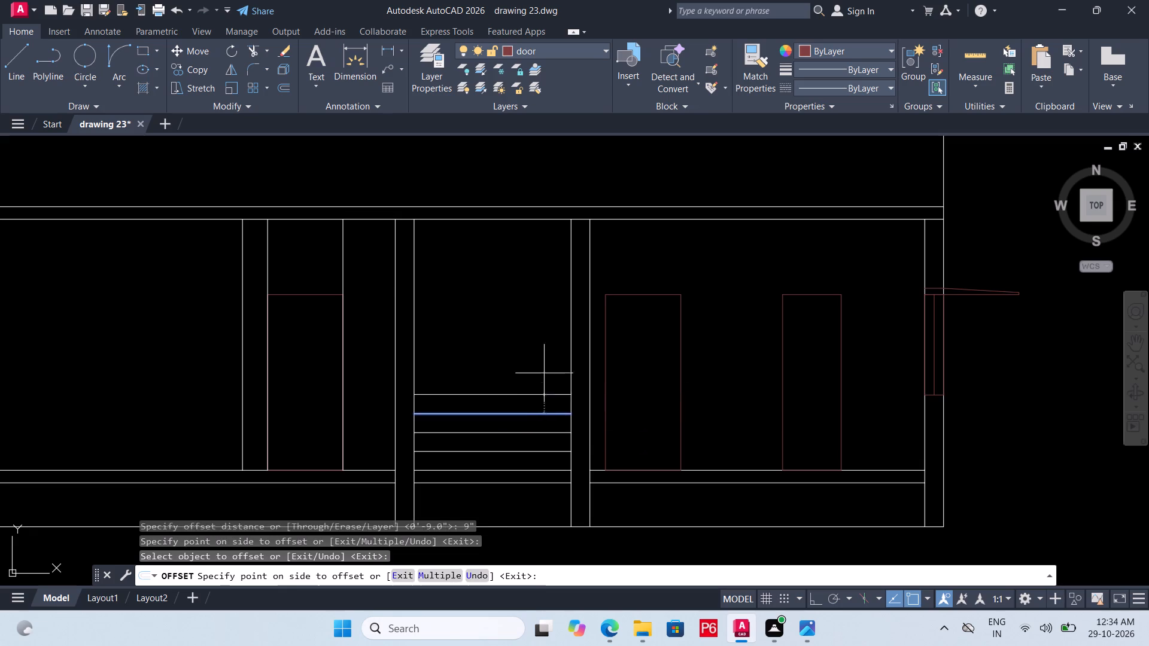
click(544, 373)
drag(534, 398, 536, 385)
click(537, 362)
drag(531, 380, 532, 368)
double_click(533, 355)
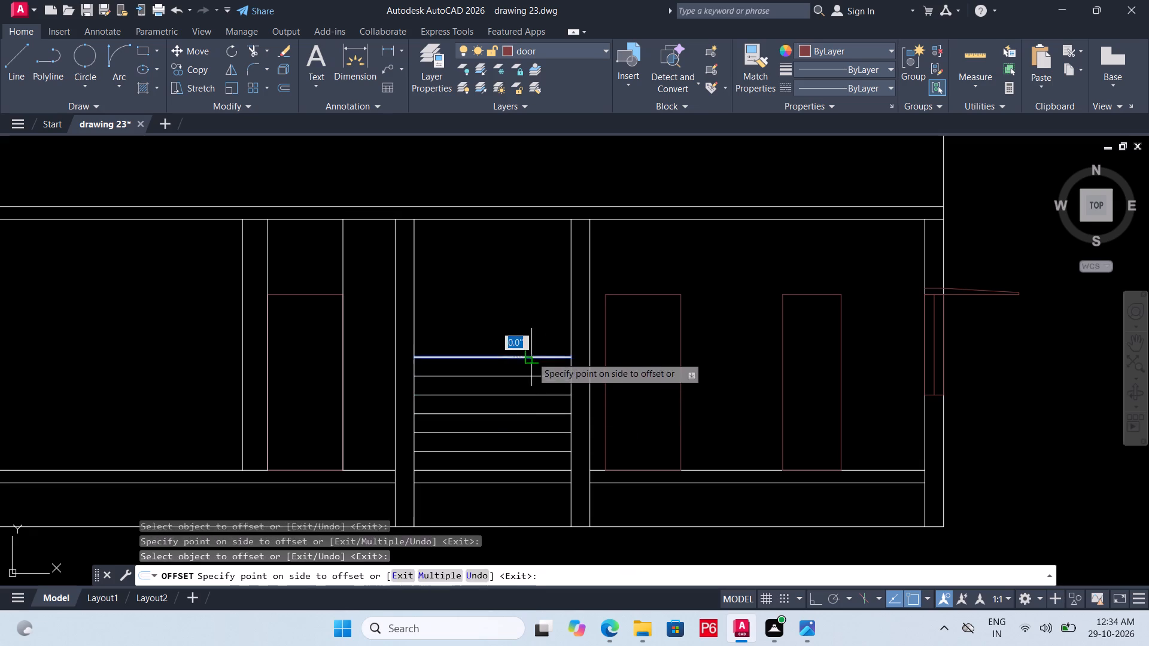
click(525, 325)
Add six more stair lines upward at 9" spacing until just below the slab, and save the drawing.
drag(521, 340, 520, 333)
click(522, 316)
click(522, 320)
double_click(524, 298)
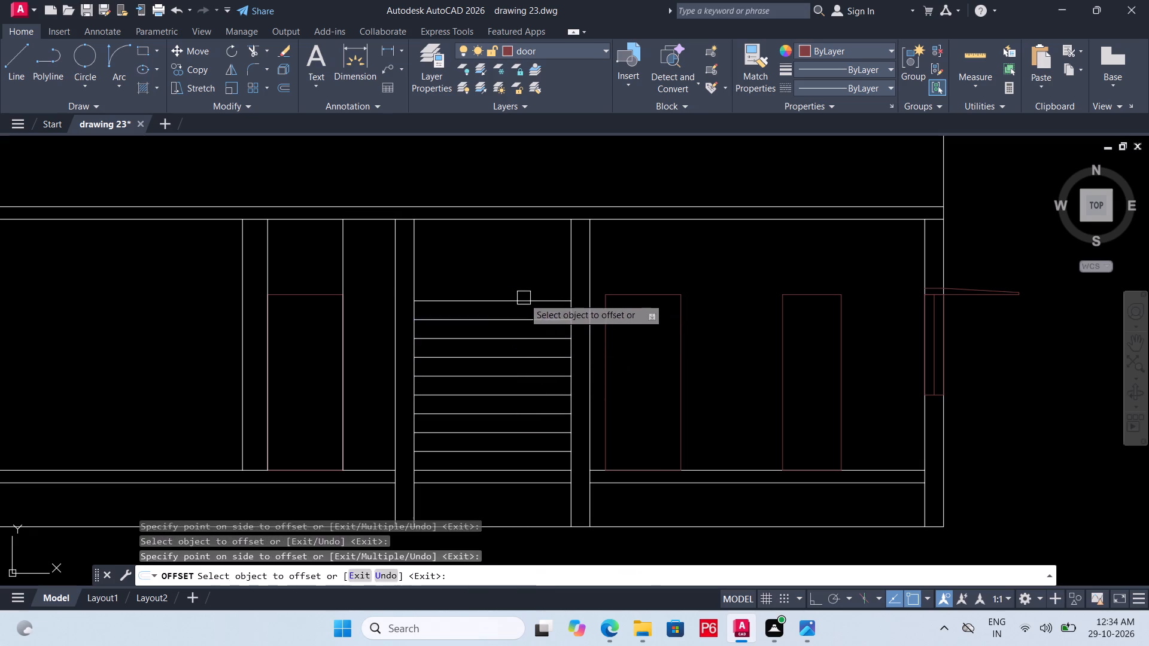
click(521, 279)
click(518, 290)
drag(522, 279, 525, 271)
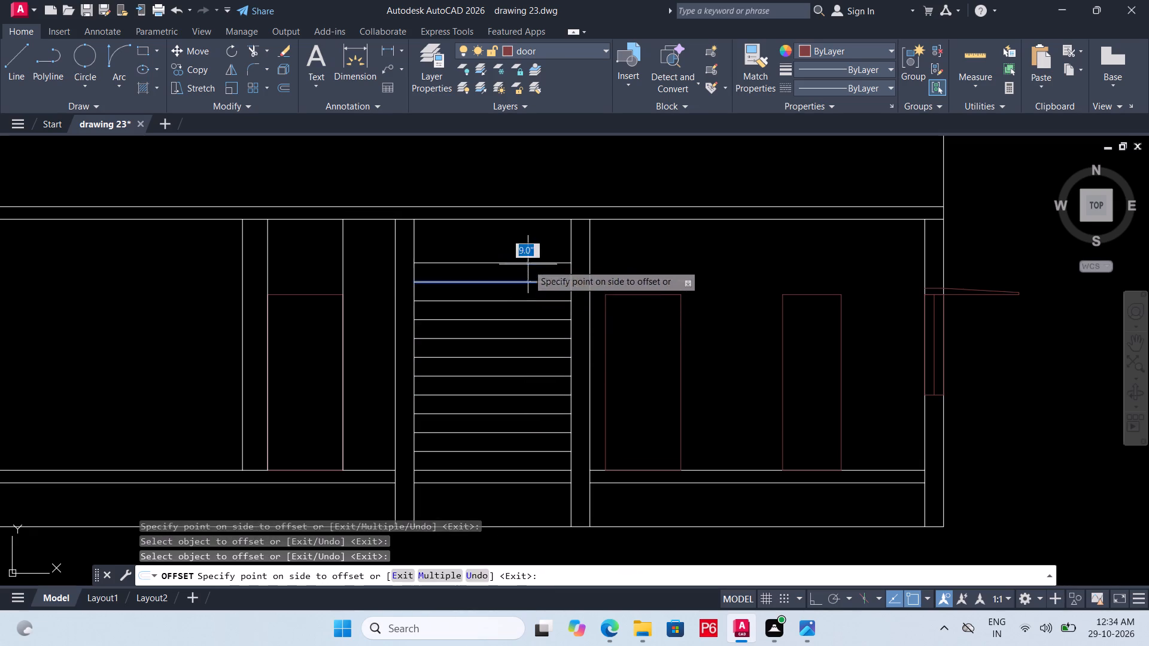
double_click(528, 263)
click(531, 245)
drag(519, 266, 525, 257)
click(528, 250)
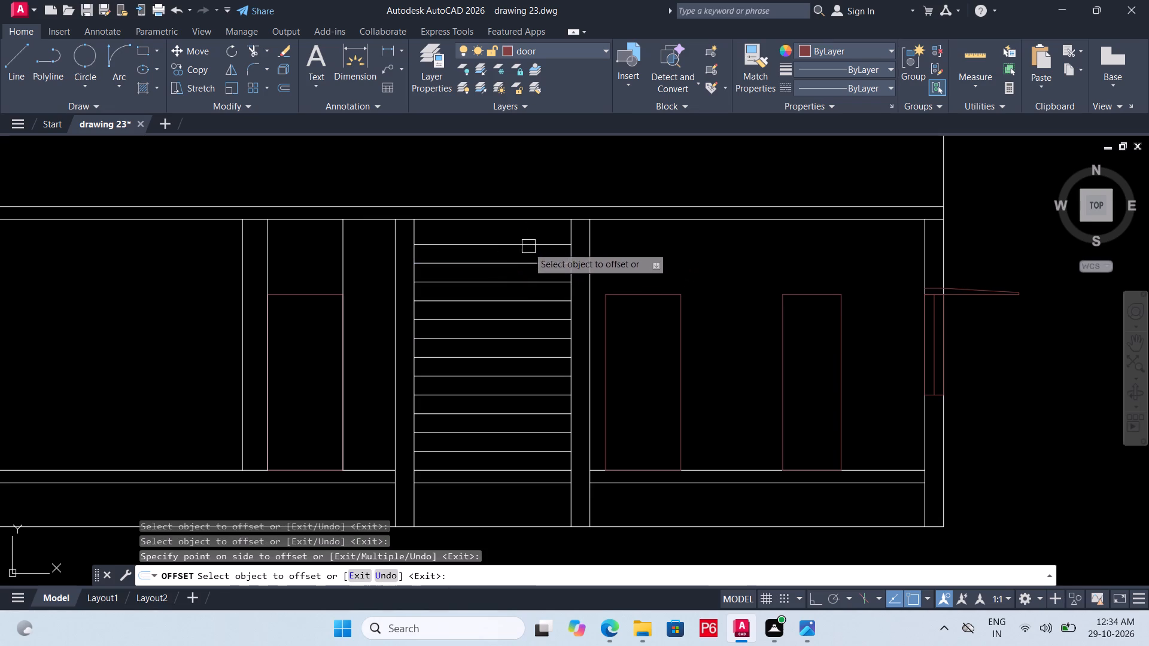
click(528, 248)
click(534, 232)
key(ctrl+s)
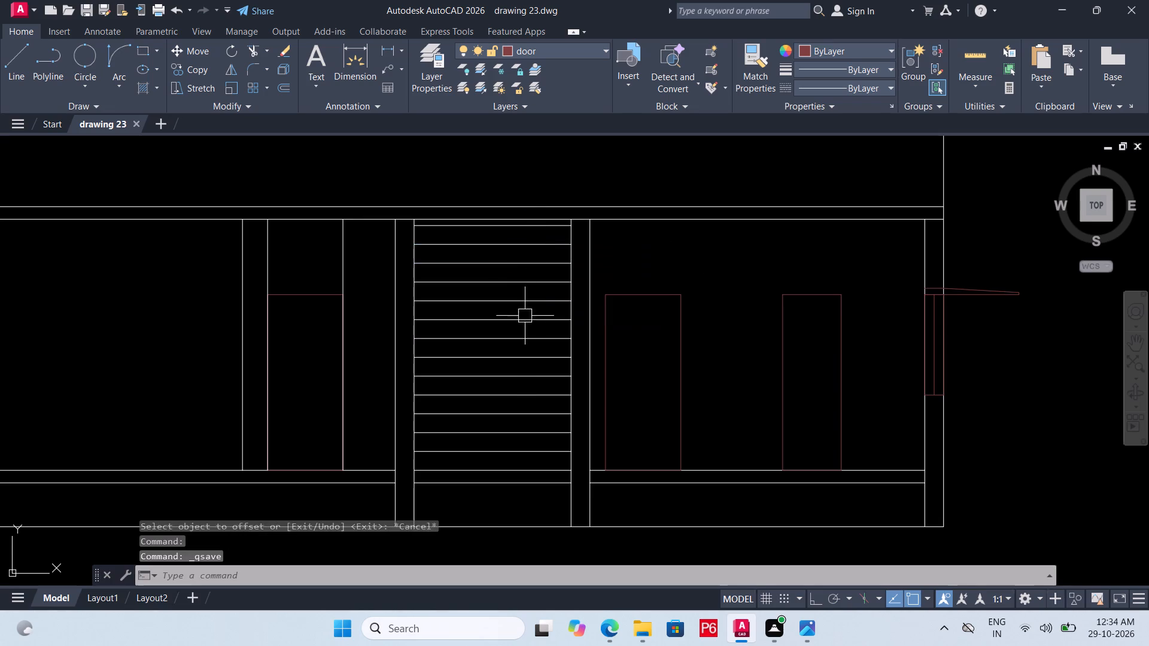
key(ctrl+s)
key(ctrl+s)
key(ctrl+s)
key(ctrl+s)
key(ctrl+s)
Draw a vertical centre line from the midpoint of the middle bay's lower floor line to the top stair line, and save.
scroll(490, 480, up, 1)
key(l)
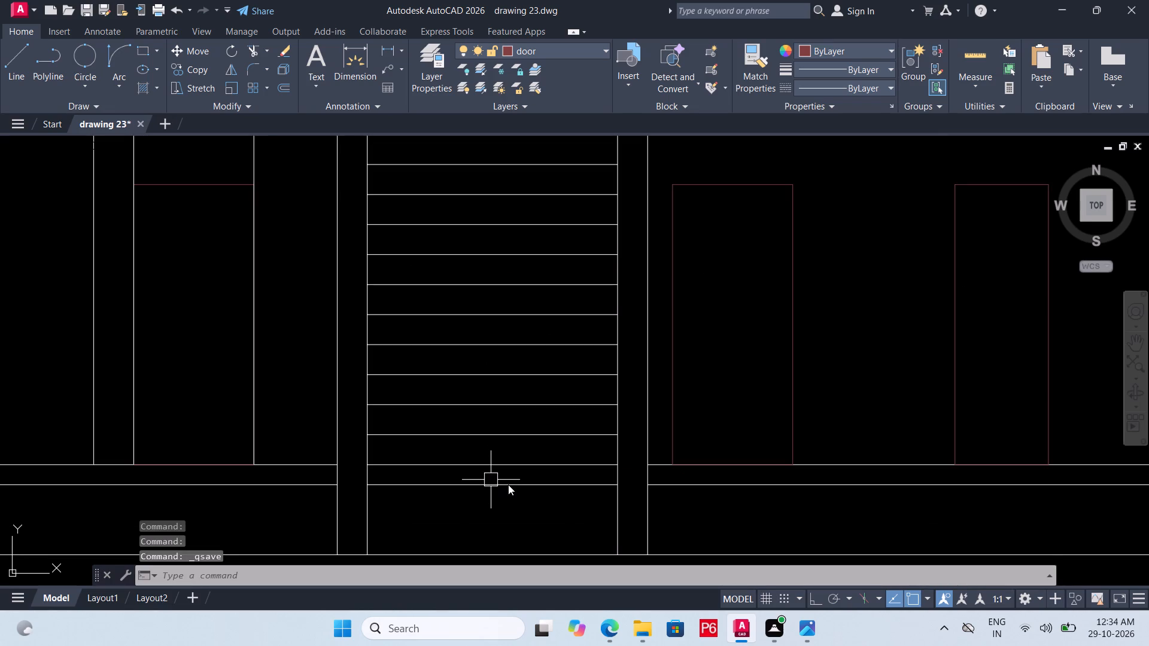
key(space)
scroll(498, 498, down, 1)
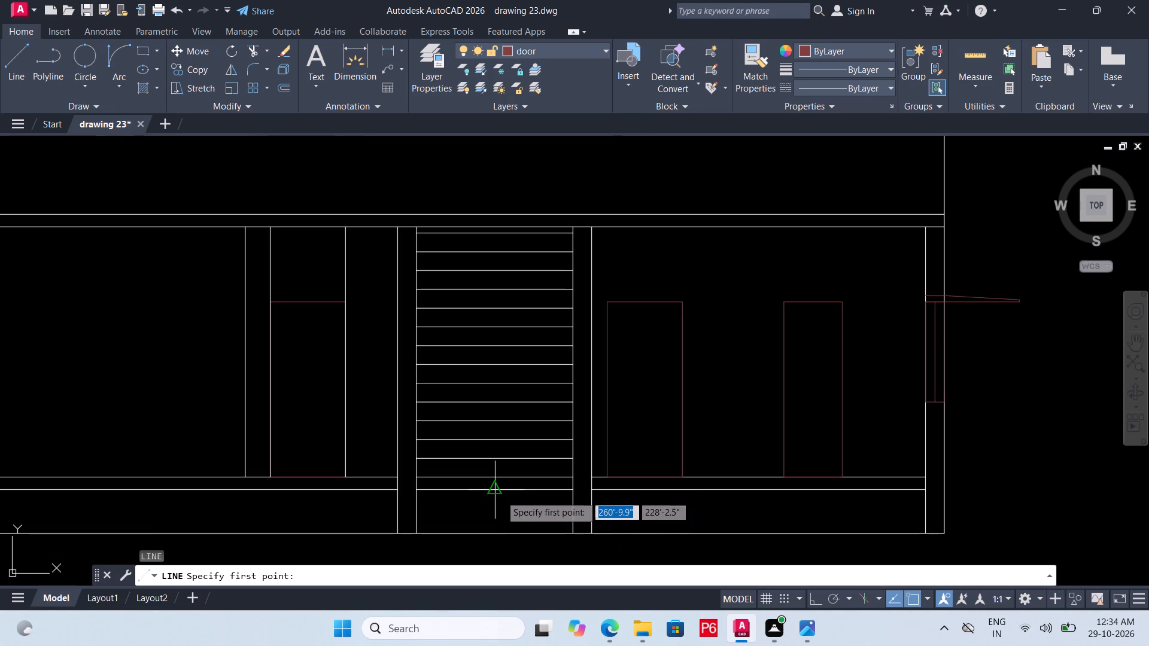
drag(501, 486, 502, 480)
click(494, 231)
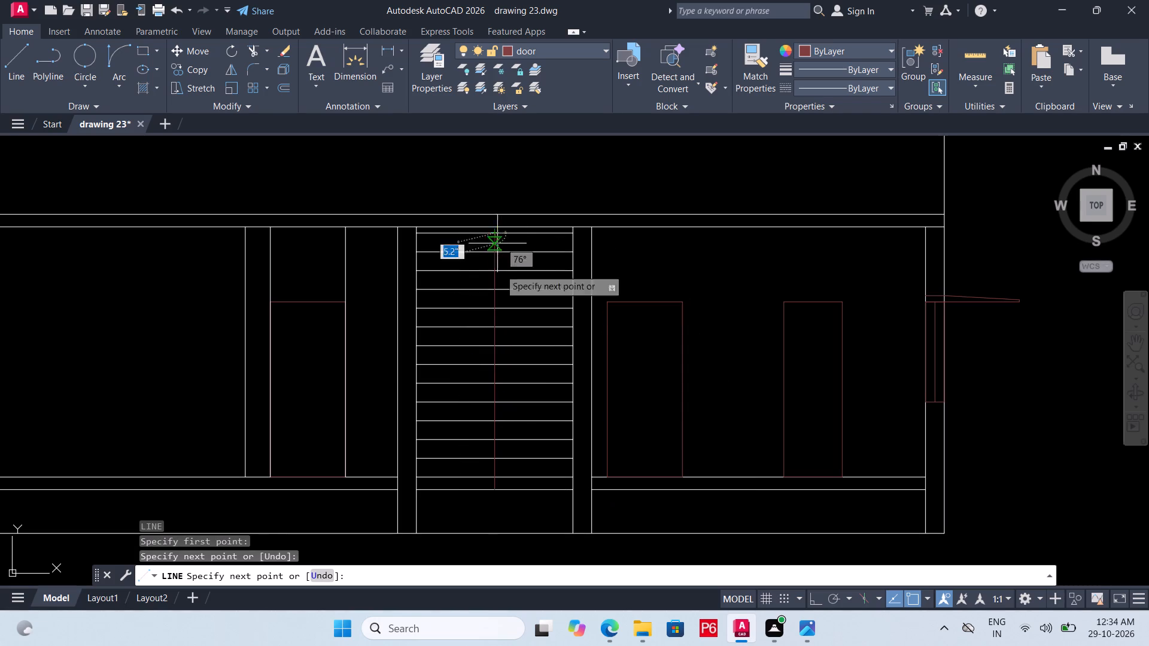
key(Escape)
key(ctrl+s)
key(ctrl+s)
key(ctrl+s)
key(ctrl+s)
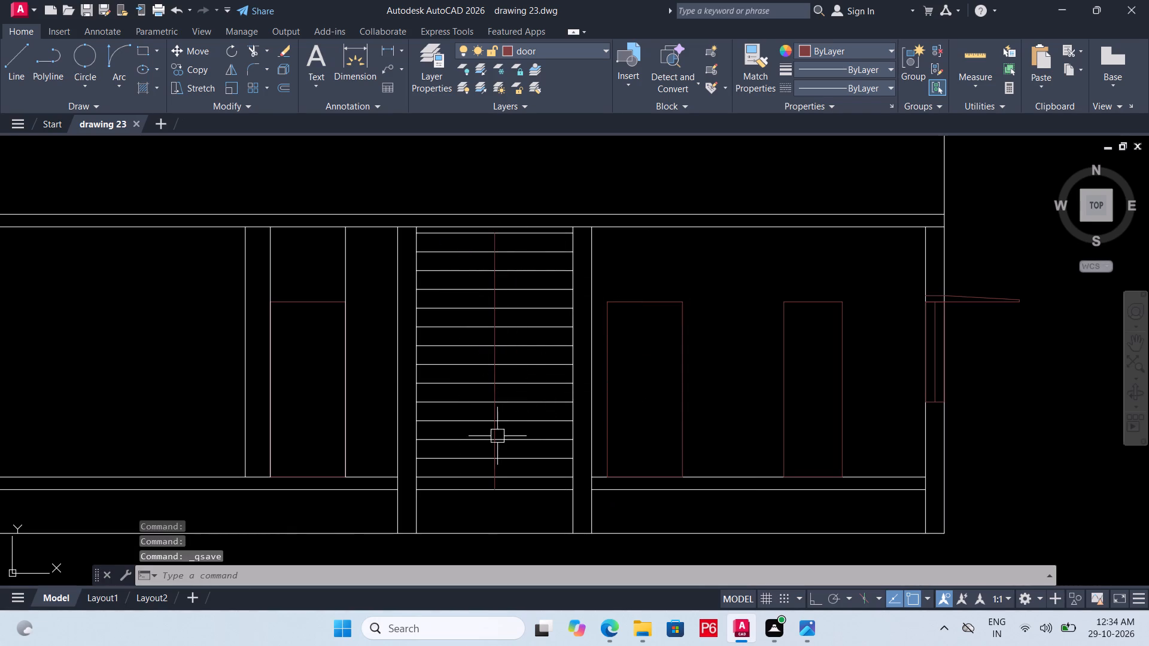
key(ctrl+s)
key(ctrl+s)
key(ctrl+s)
key(ctrl+s)
key(ctrl+s)
Trim the left halves of the five lowest stair lines above the floor at the centre line.
text(TR)
key(space)
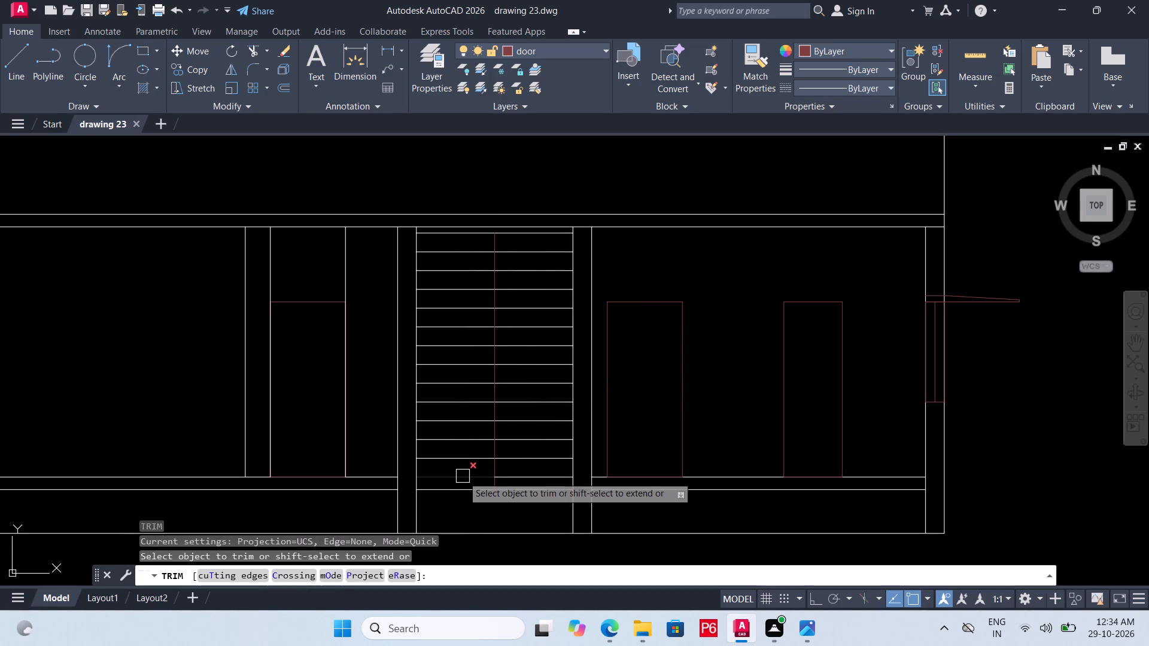
key(space)
click(457, 455)
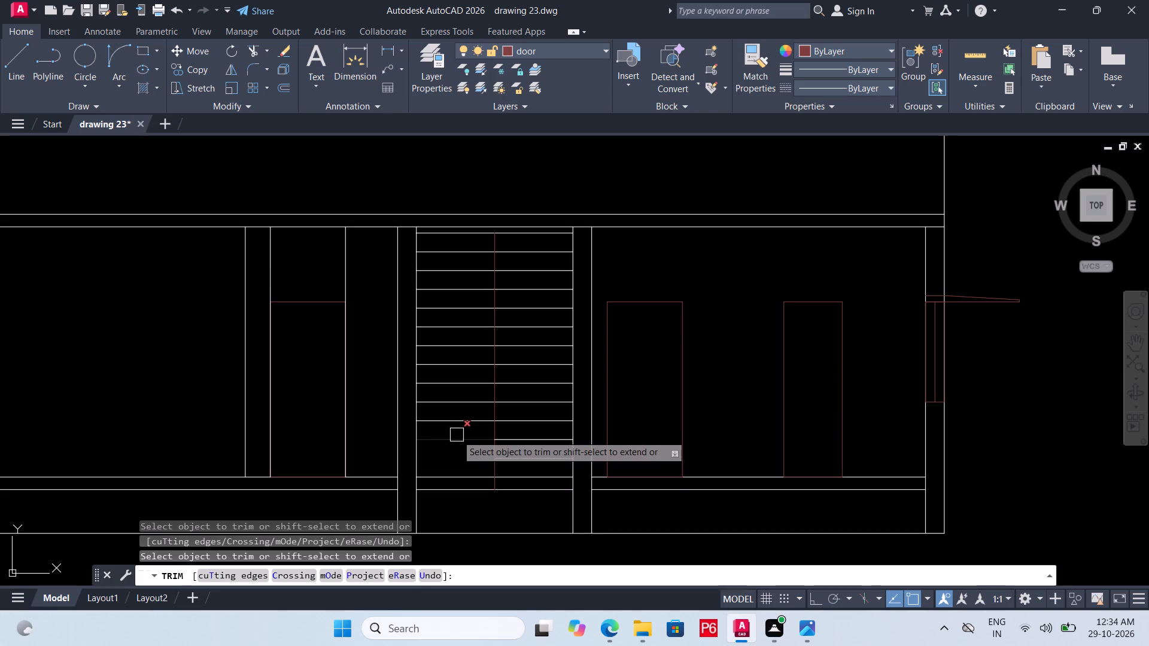
click(457, 435)
click(464, 421)
click(464, 409)
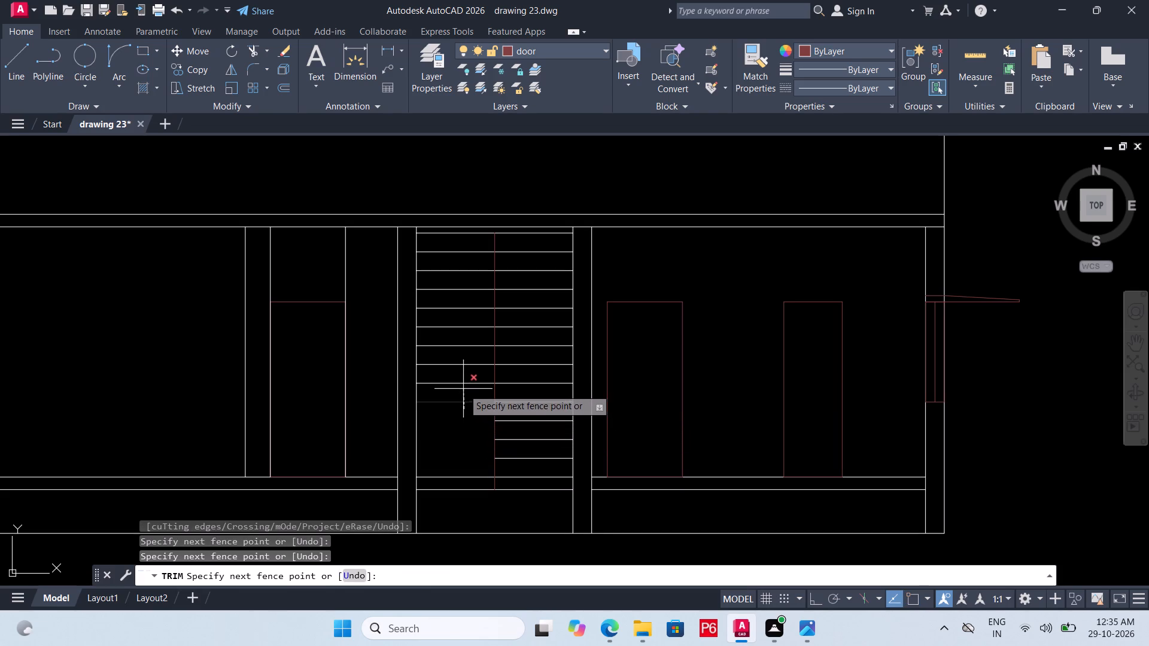
click(463, 374)
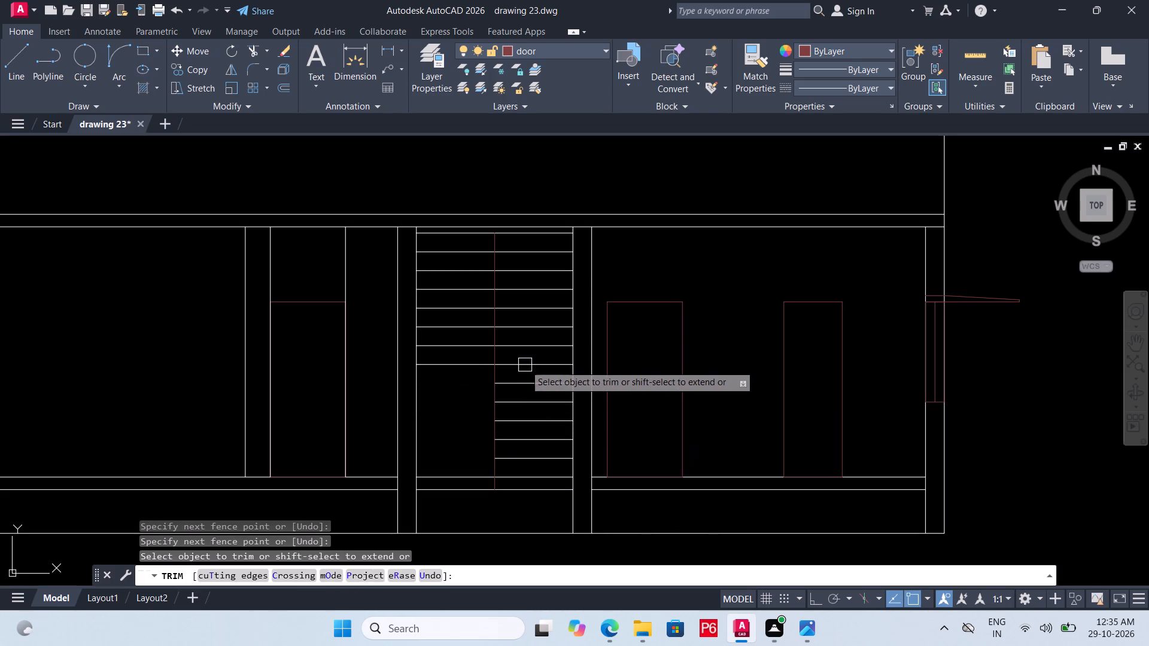
Trim the right halves of the six stair lines between the full-width landing line and the top line, and save the drawing.
drag(531, 347, 534, 336)
click(535, 316)
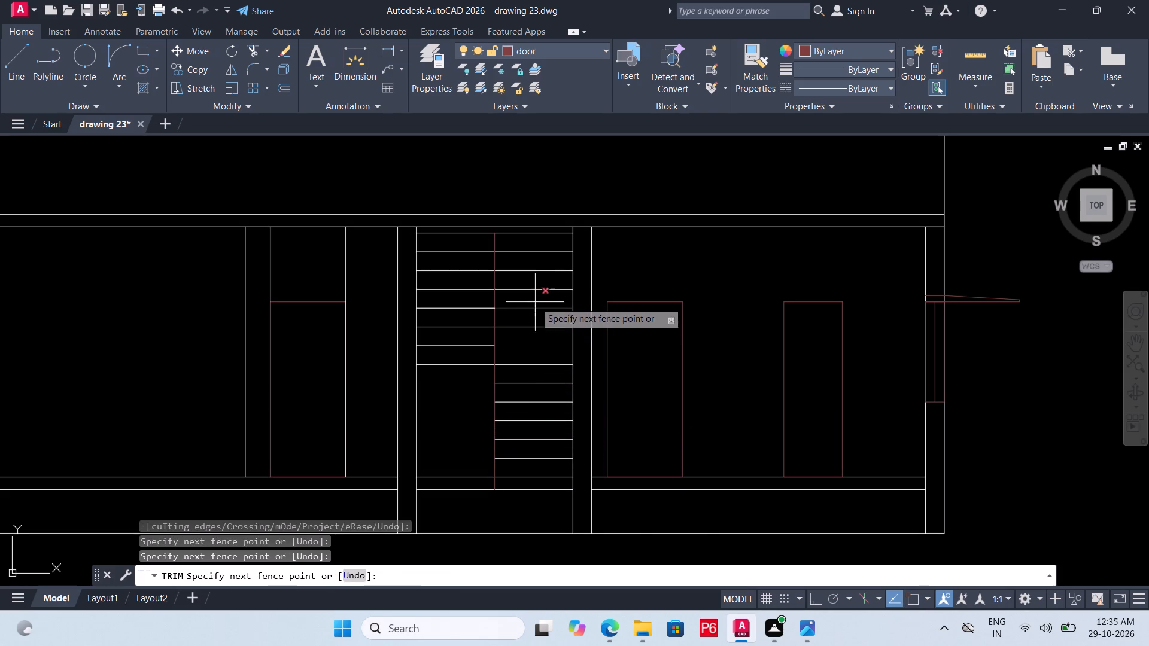
click(542, 246)
click(549, 322)
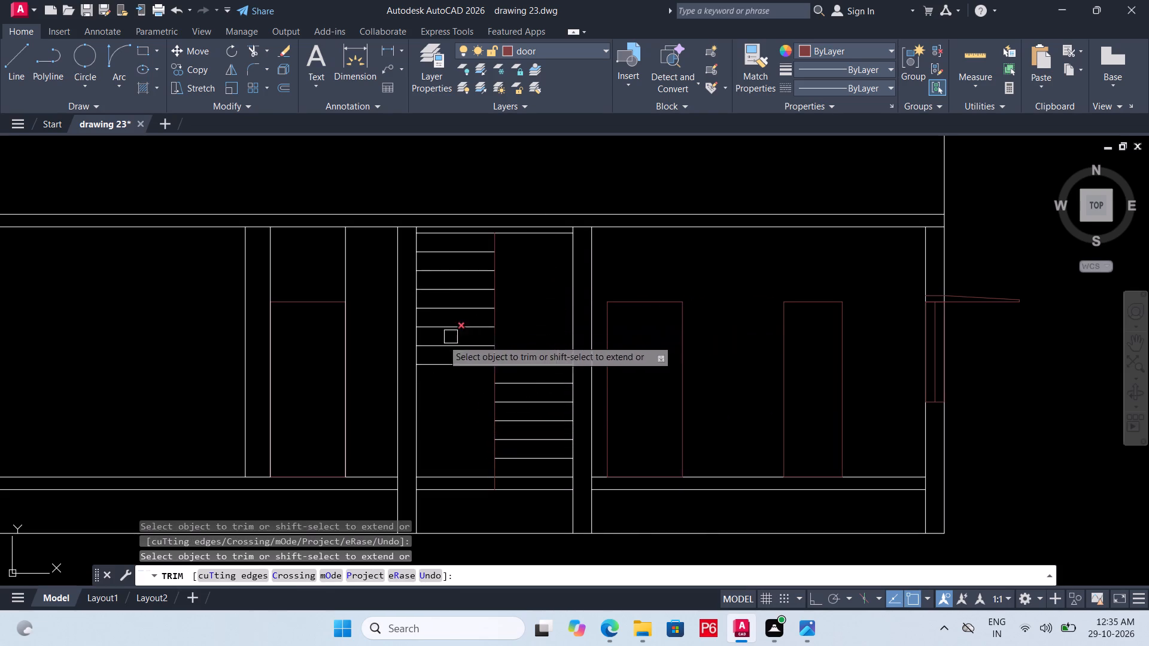
scroll(383, 358, down, 2)
key(ctrl+s)
key(ctrl+s)
key(ctrl+s)
key(ctrl+s)
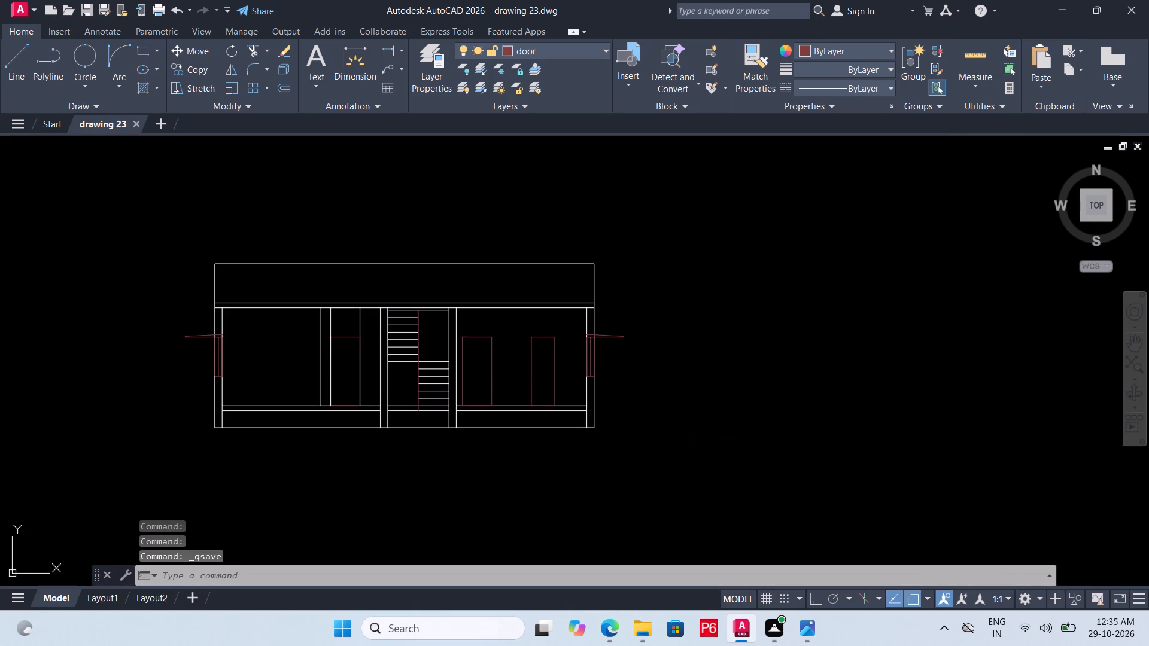
key(ctrl+s)
scroll(410, 363, up, 1)
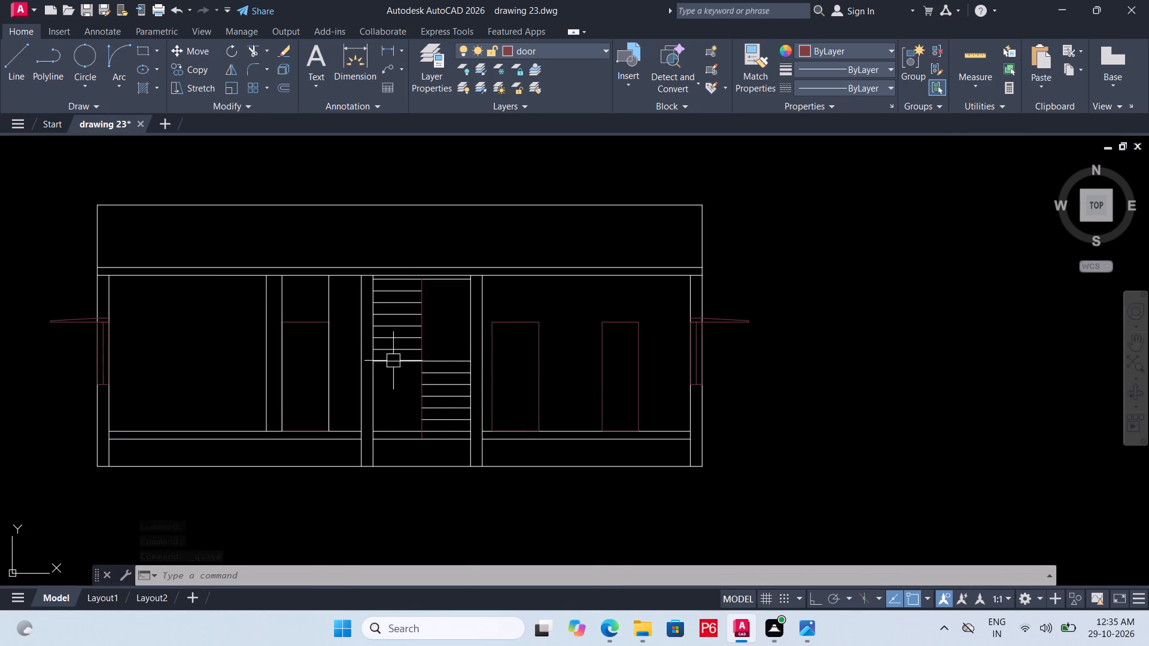
Move the staircase's vertical centre line from the door layer to layer 0 and save the drawing.
scroll(390, 350, up, 2)
middle_drag(452, 352, 493, 343)
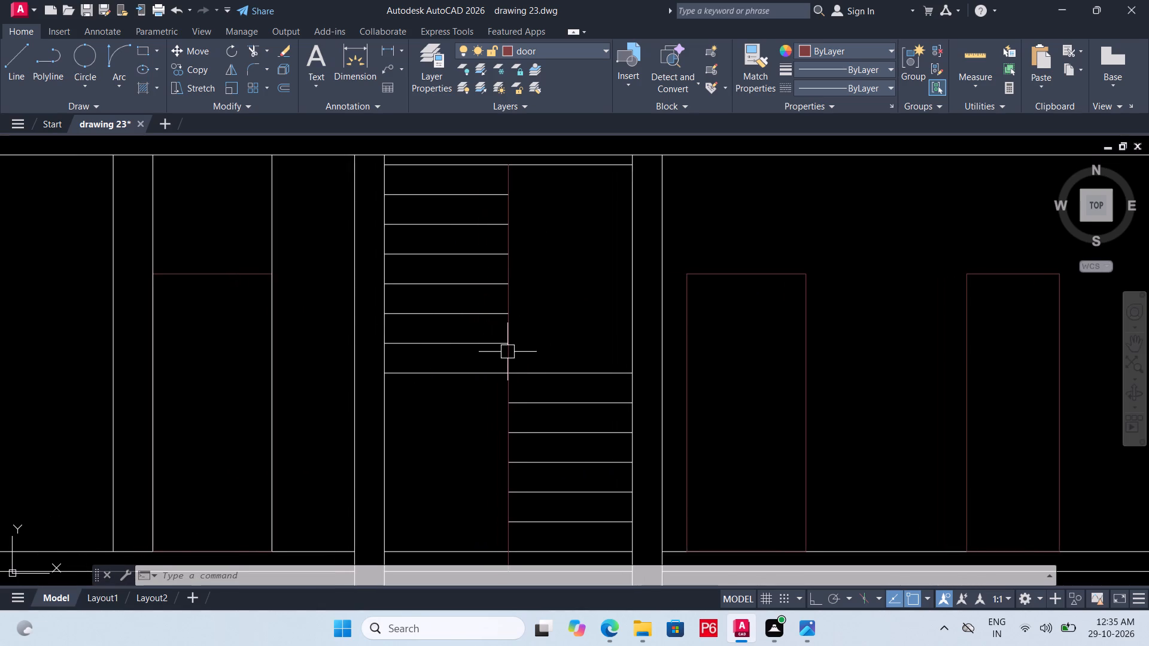
click(509, 354)
click(558, 52)
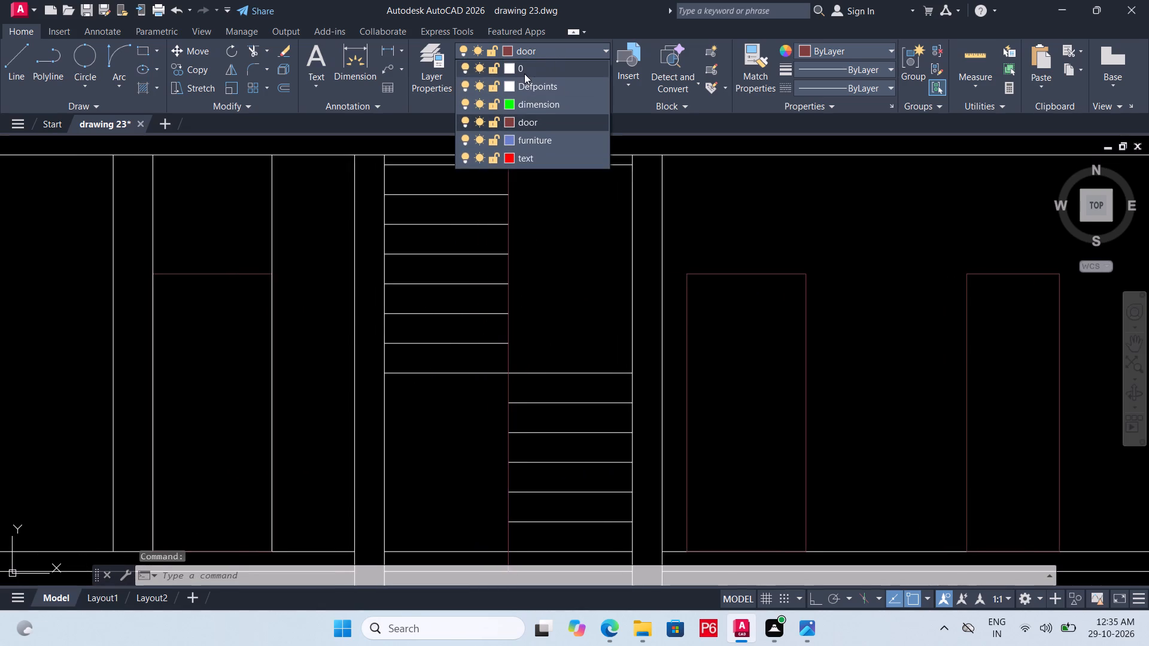
click(532, 63)
key(space)
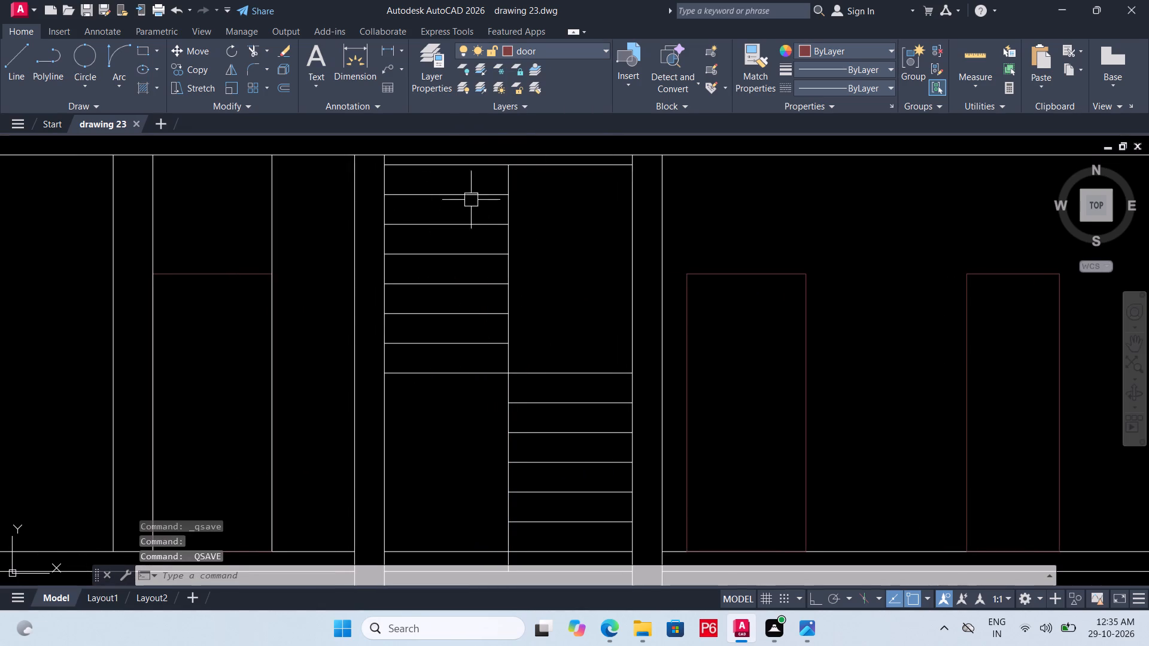
Move the upper-left stair lines, the full-width landing line and the lower-right stair lines to the text layer, and save the drawing.
click(478, 185)
click(431, 389)
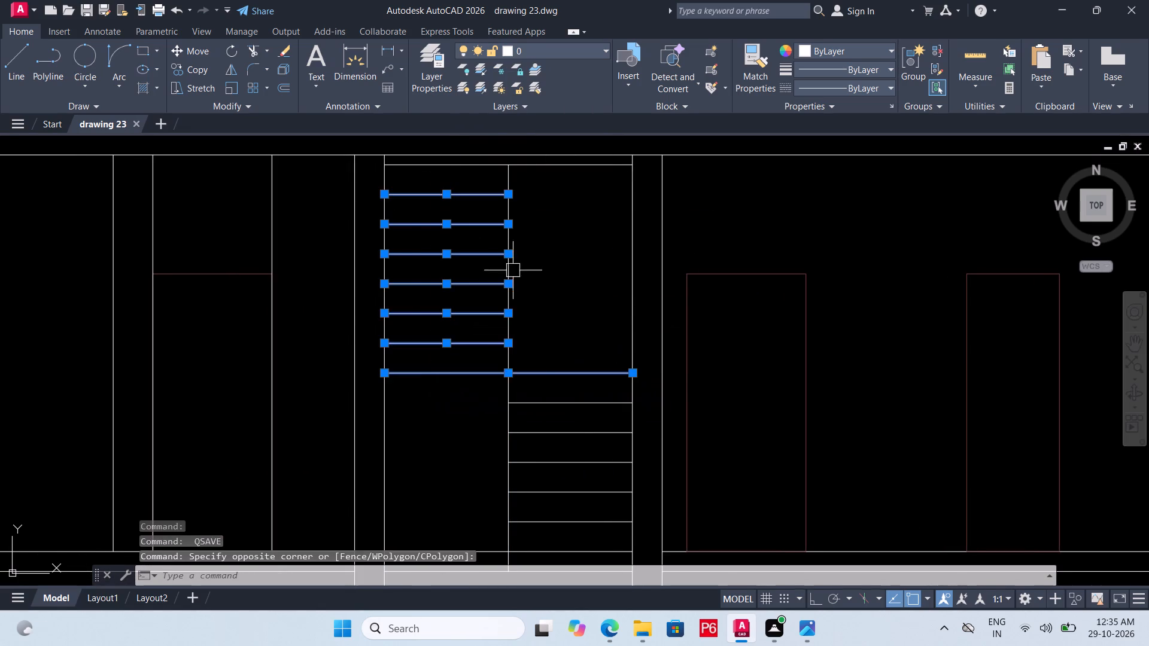
scroll(450, 251, down, 2)
scroll(502, 328, up, 2)
click(499, 273)
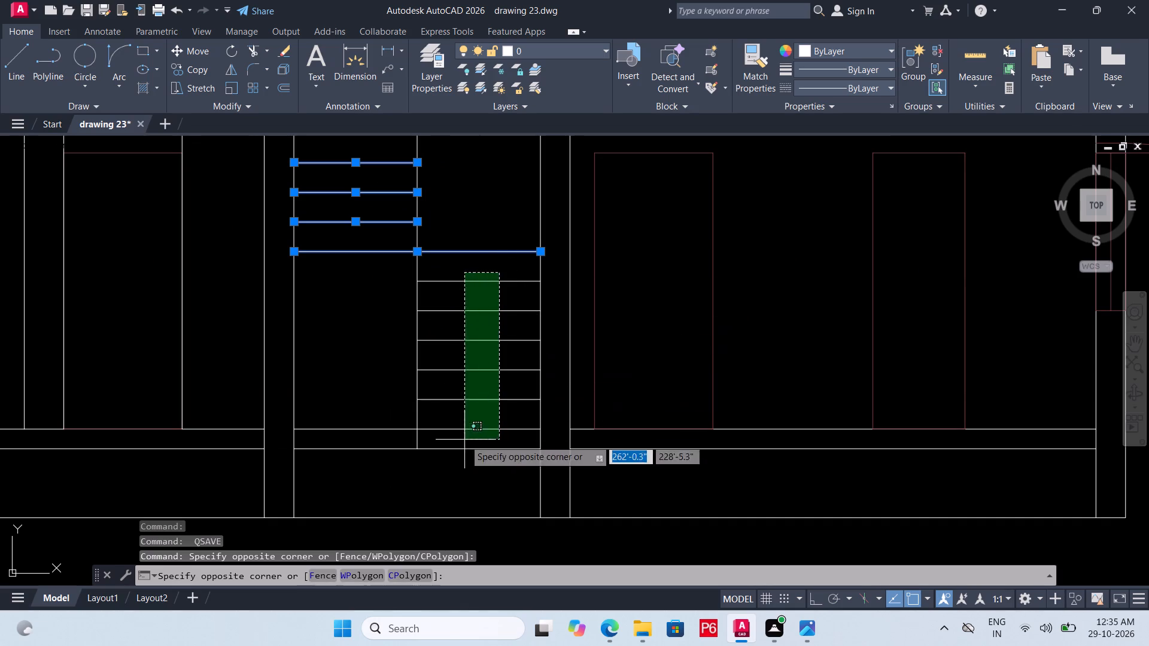
click(472, 407)
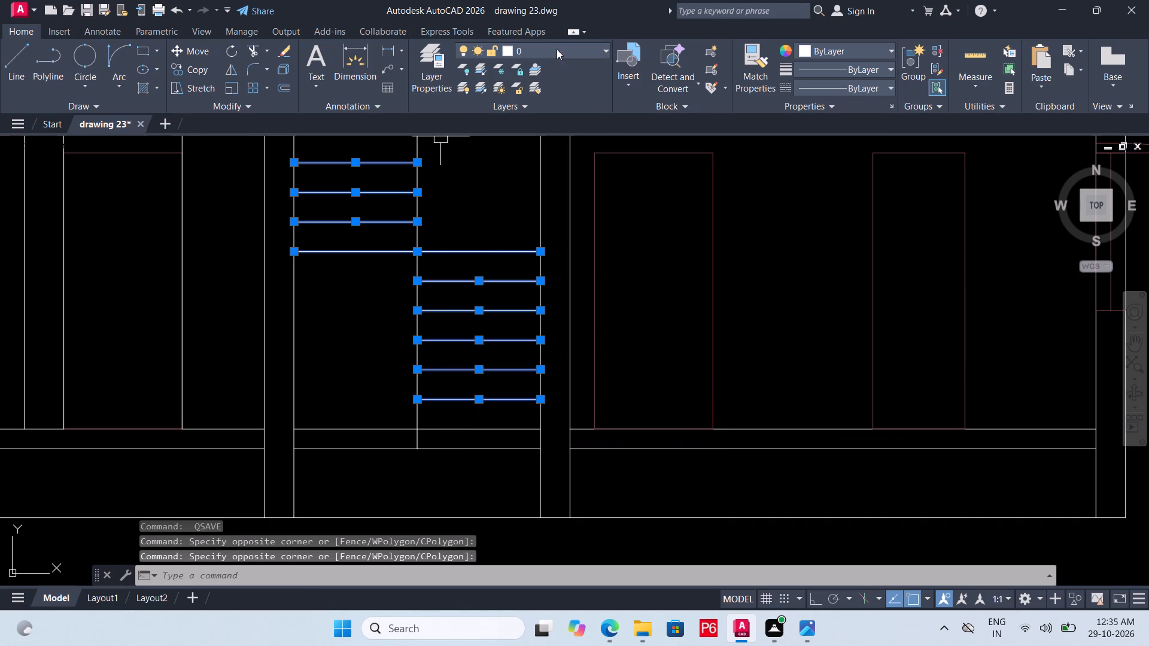
click(557, 49)
double_click(533, 160)
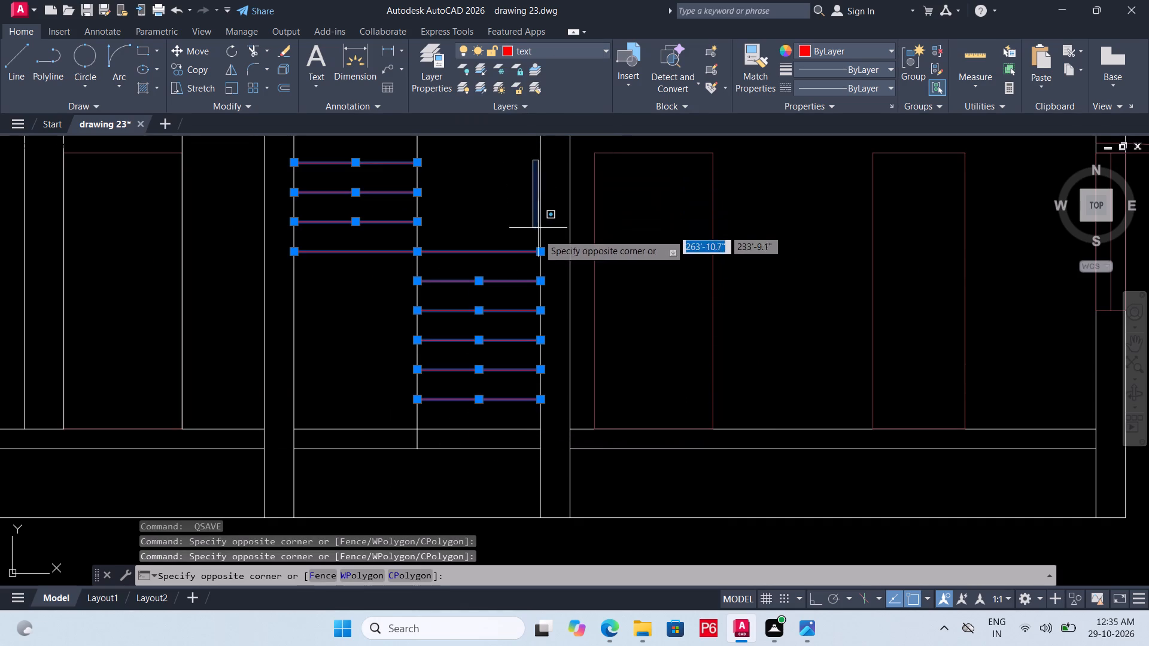
key(ctrl+s)
key(ctrl+s)
key(ctrl+s)
ctrl+scroll(533, 333, down, 2)
key(ctrl+s)
key(ctrl+s)
key(ctrl+s)
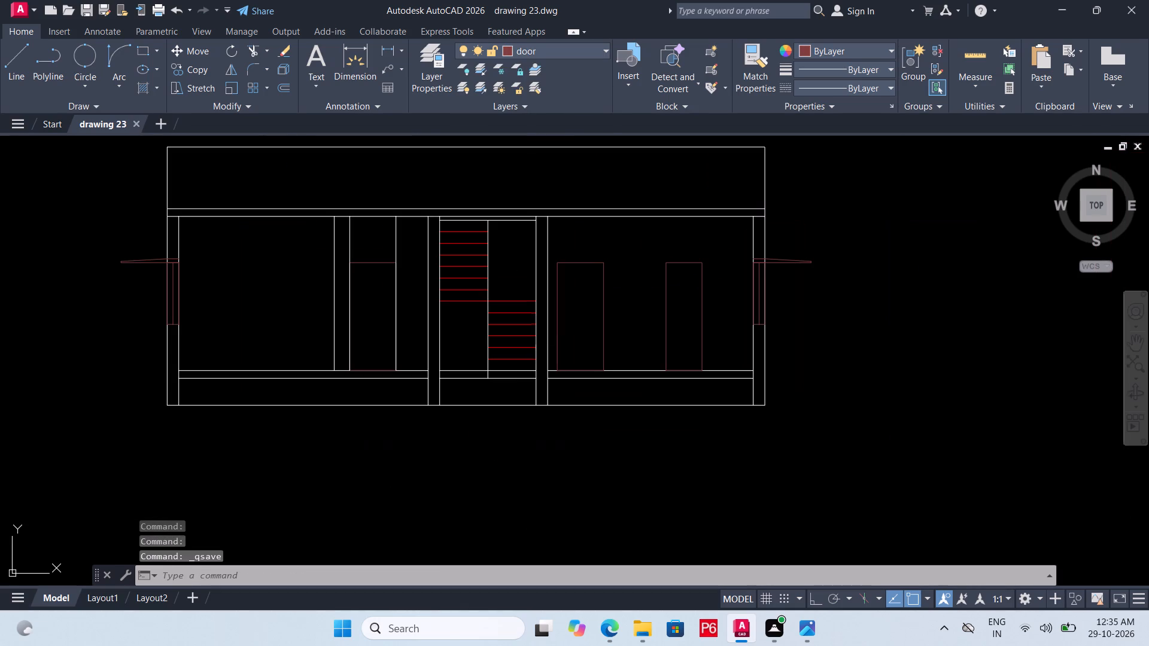
key(ctrl+s)
key(ctrl+s)
scroll(520, 389, down, 1)
middle_drag(520, 389, 615, 397)
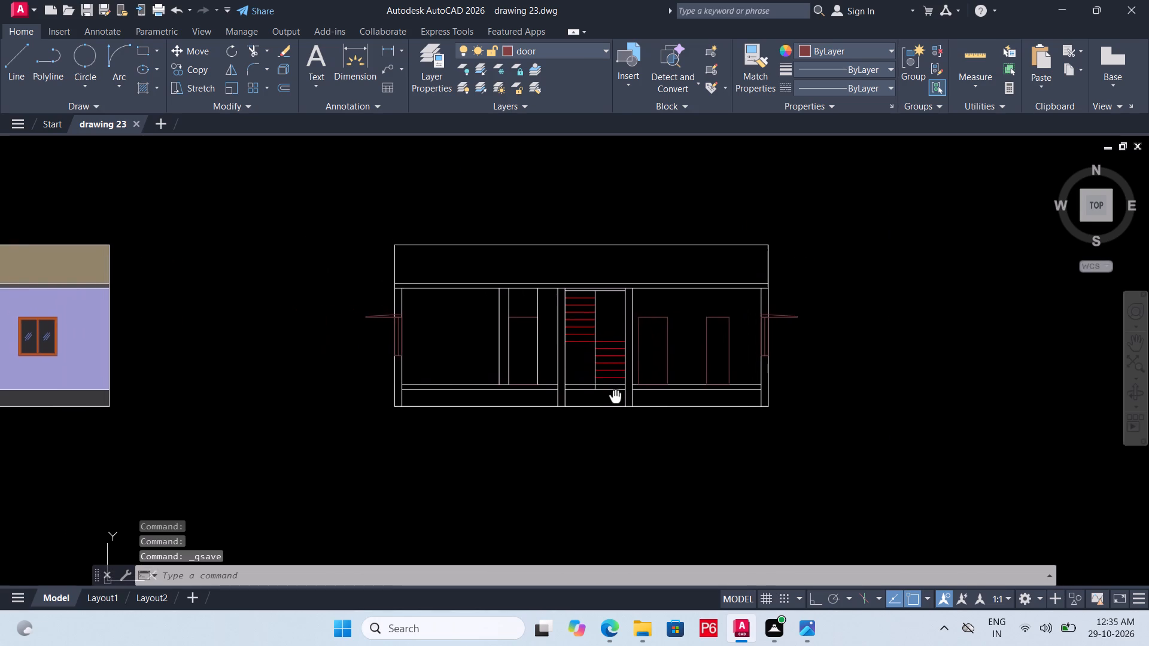
middle_drag(615, 397, 619, 407)
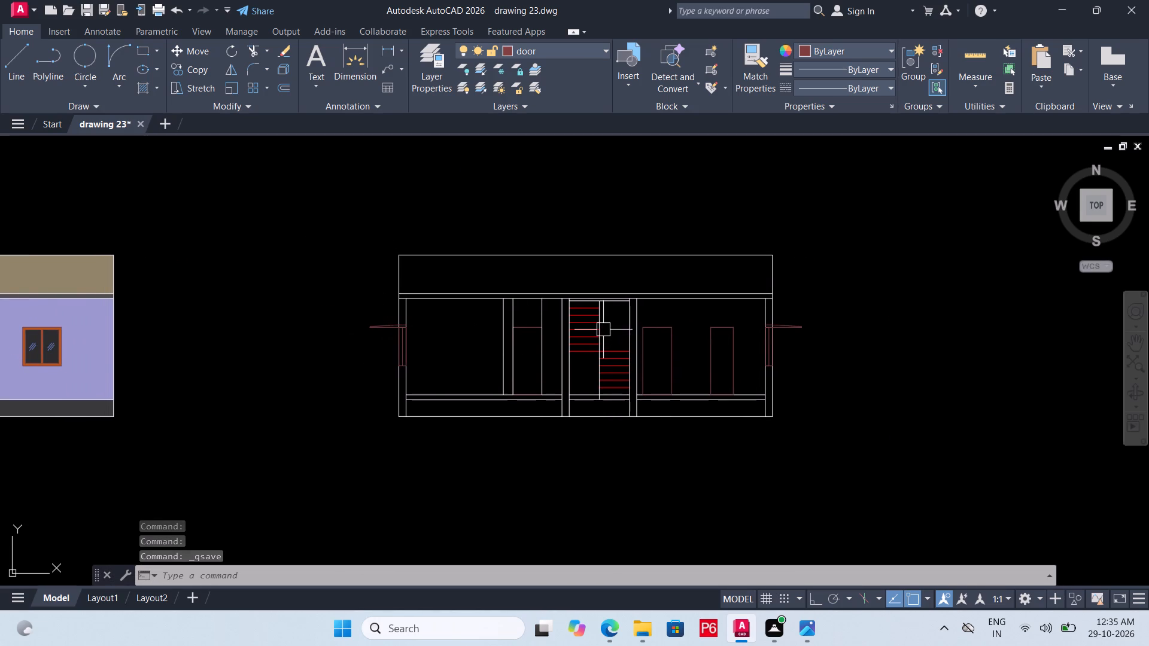
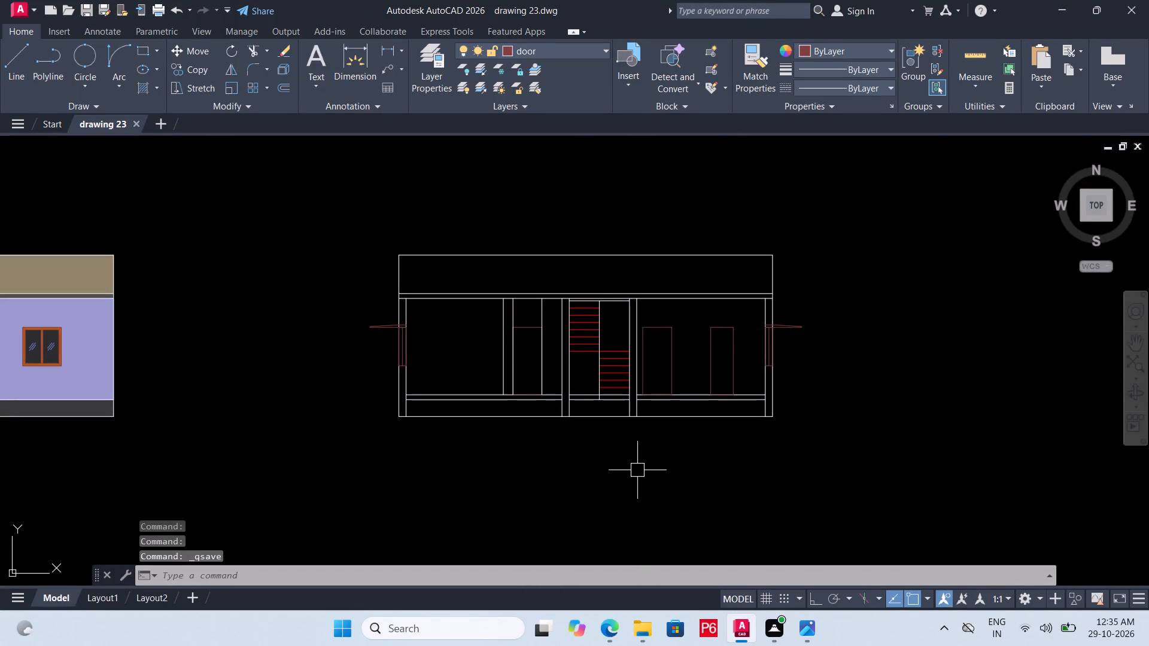
Draw a rectangle 1'6" wide and 8" high with lines below the section's lower-left corner, and save the drawing.
scroll(735, 463, down, 1)
scroll(227, 342, up, 1)
scroll(288, 358, up, 1)
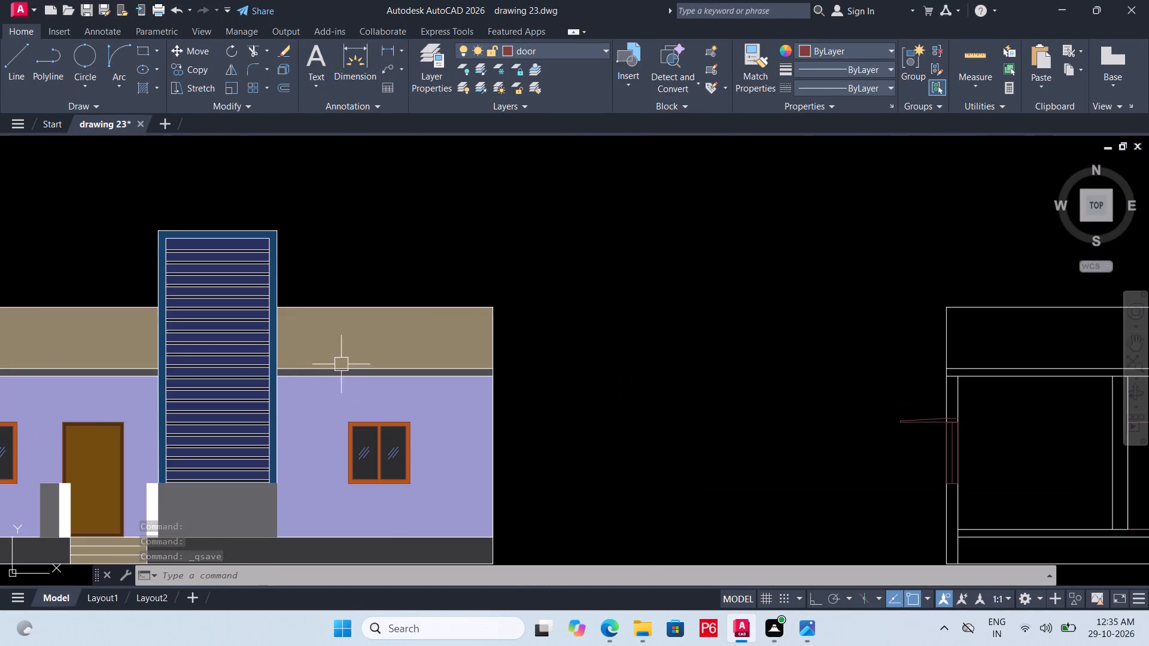
scroll(279, 337, down, 2)
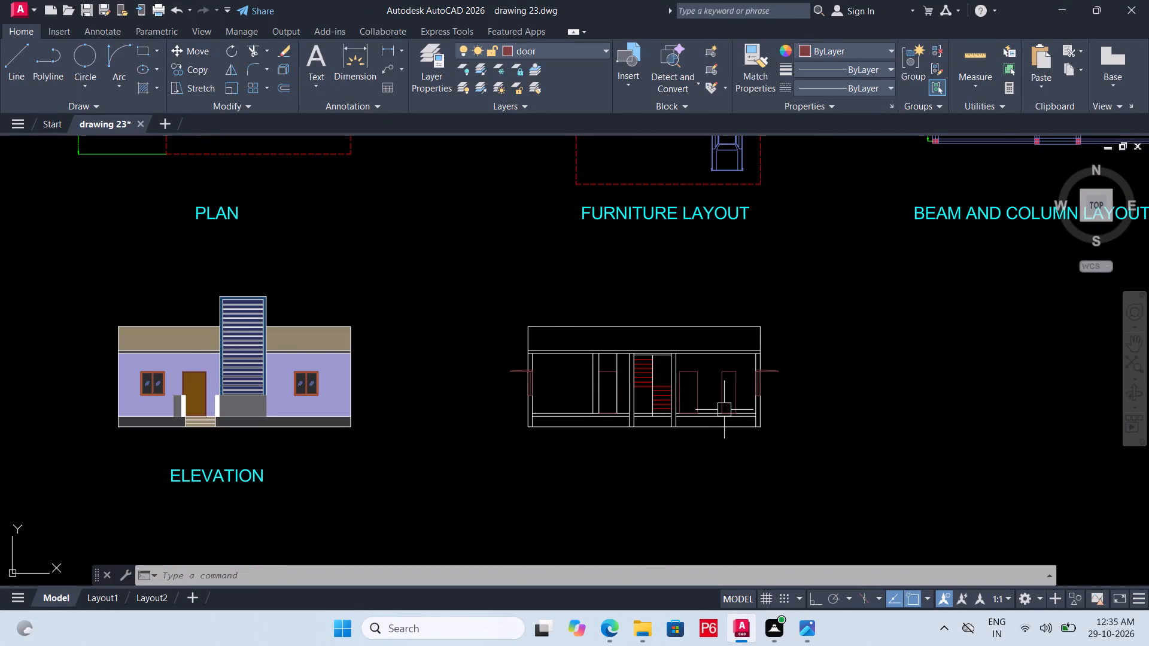
scroll(656, 434, up, 2)
middle_drag(438, 428, 473, 331)
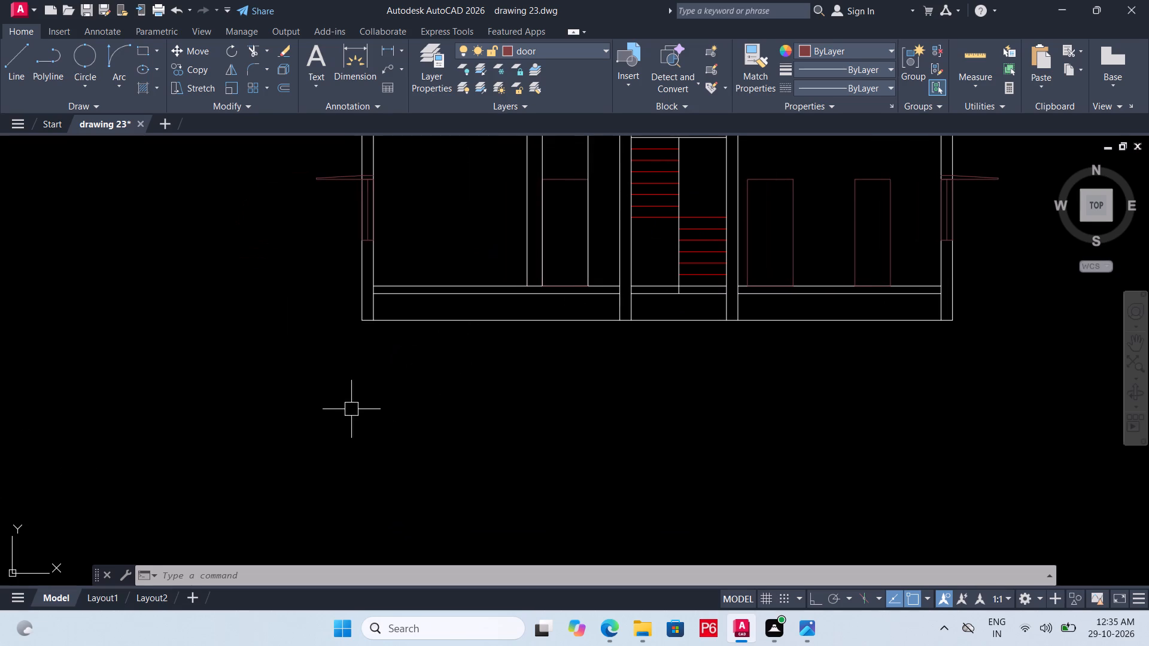
key(l)
key(space)
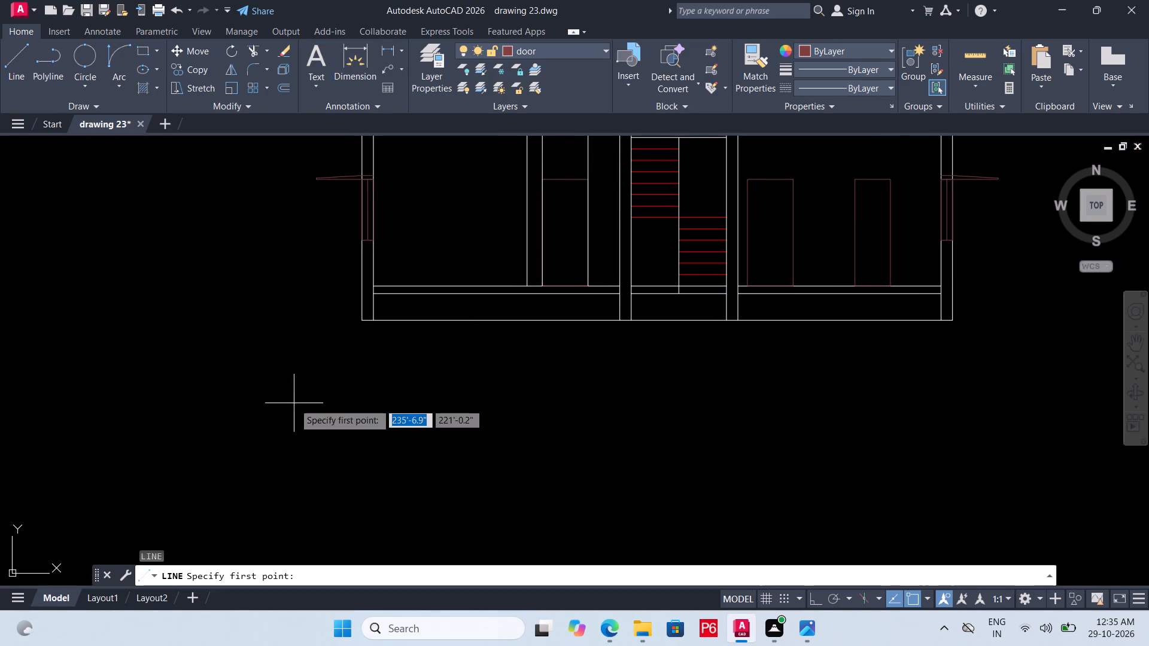
click(293, 411)
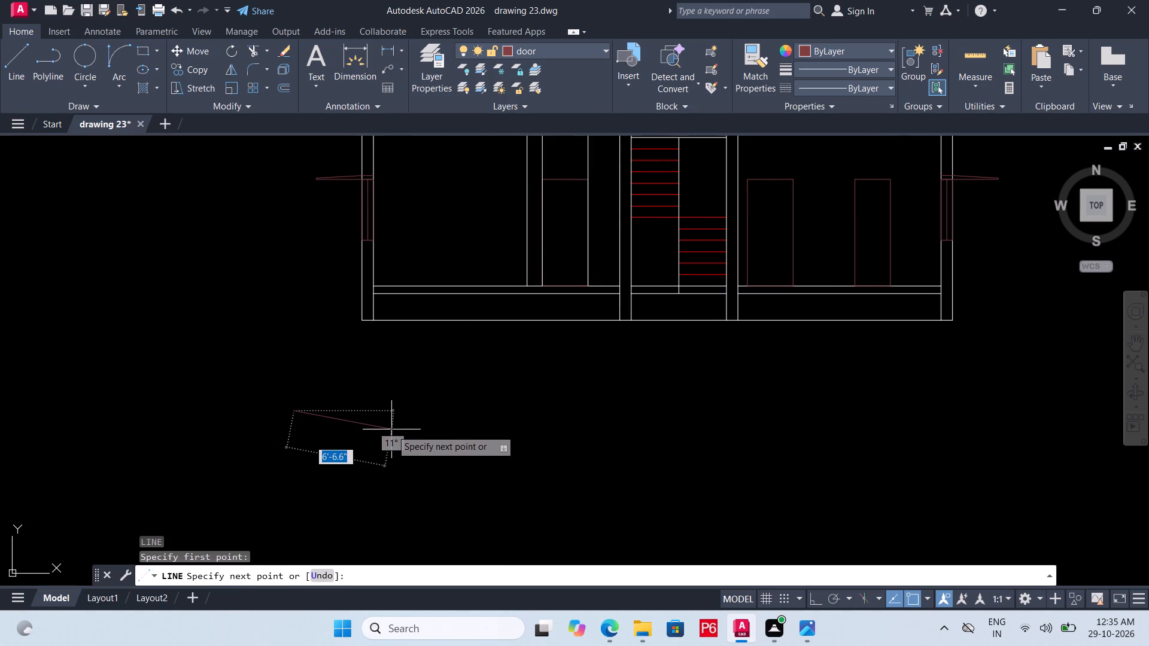
key(F8)
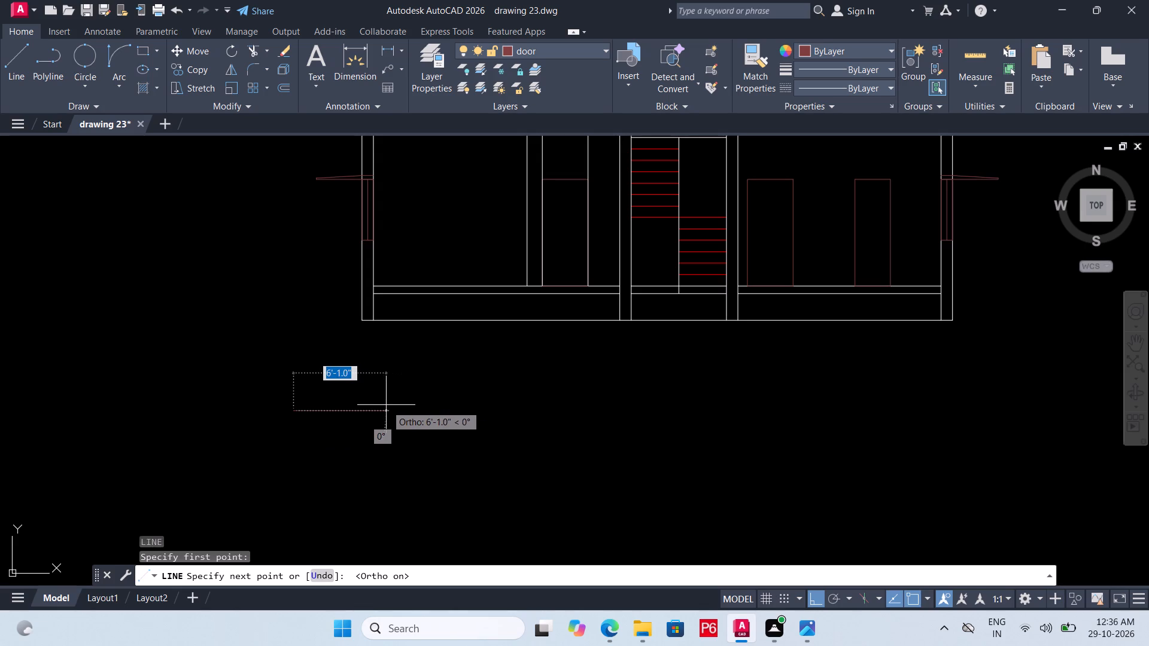
text(1'6")
key(Return)
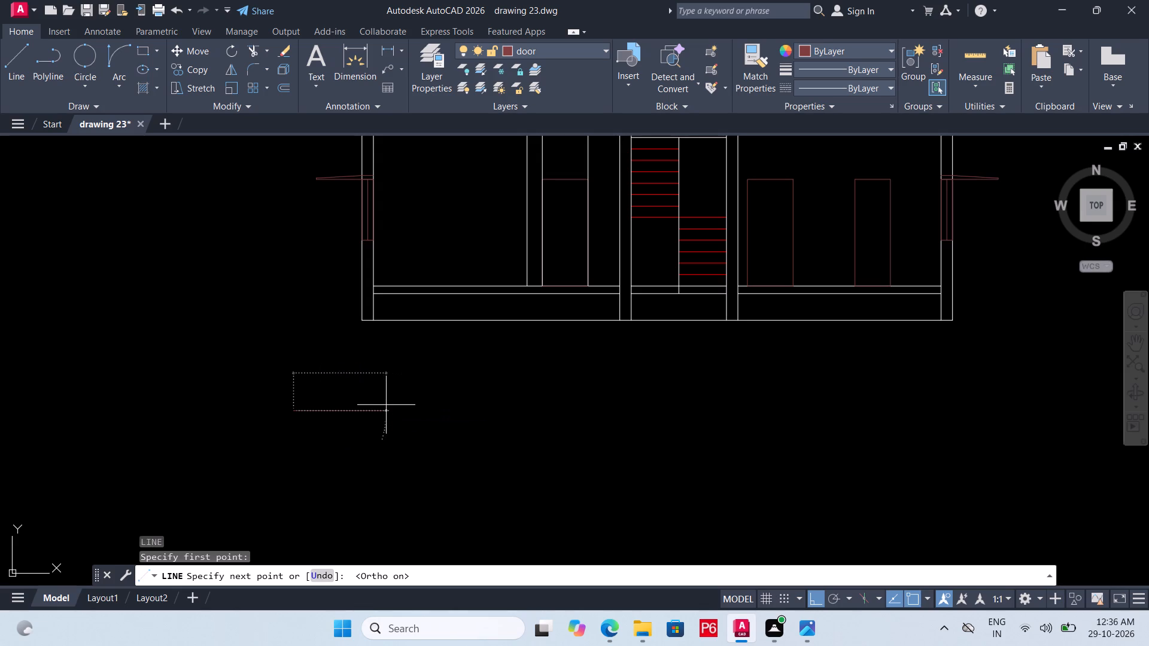
text(16")
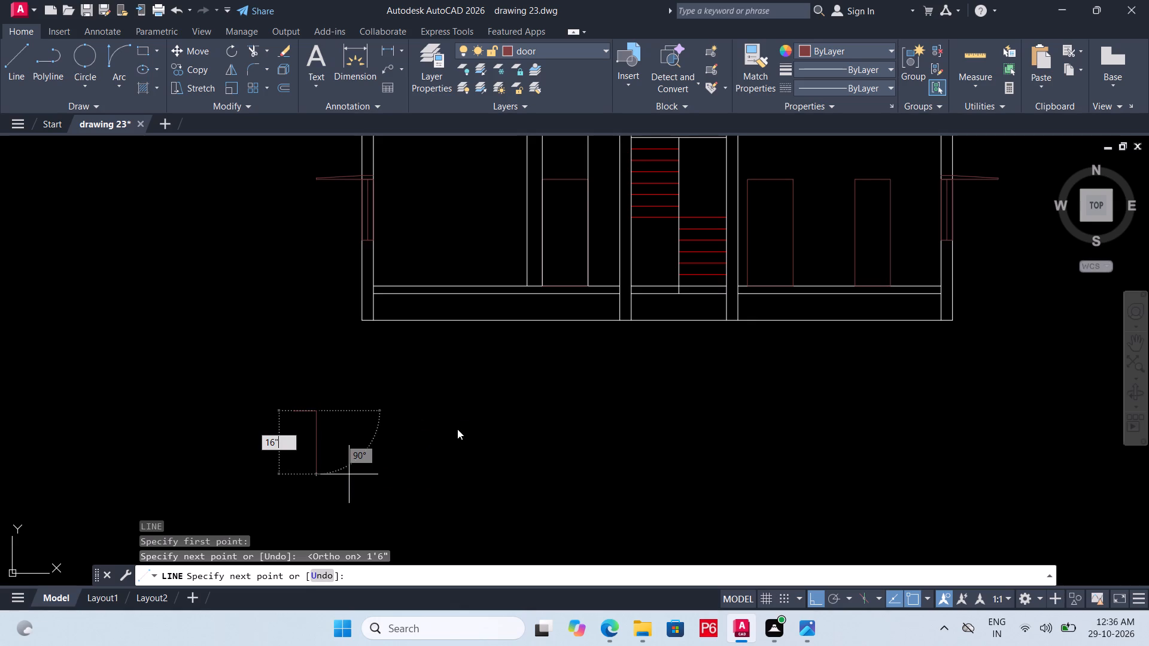
key(BackSpace)
key(BackSpace)
key(BackSpace)
key(8)
key(shift+quotedbl)
key(Return)
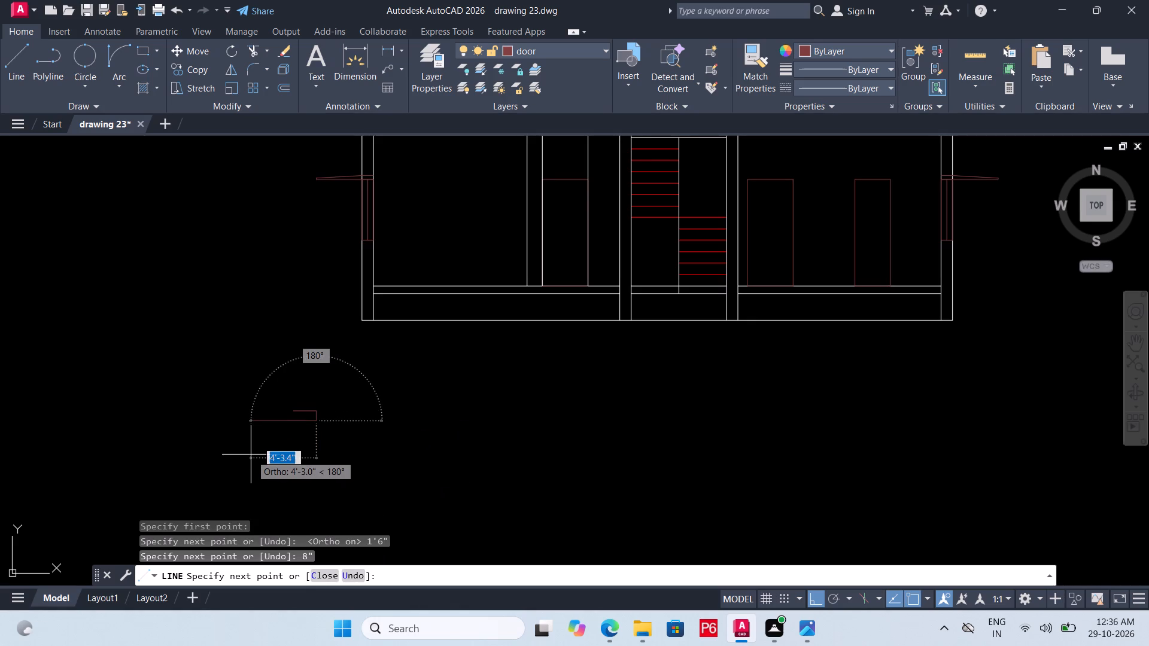
text(1'6")
key(Return)
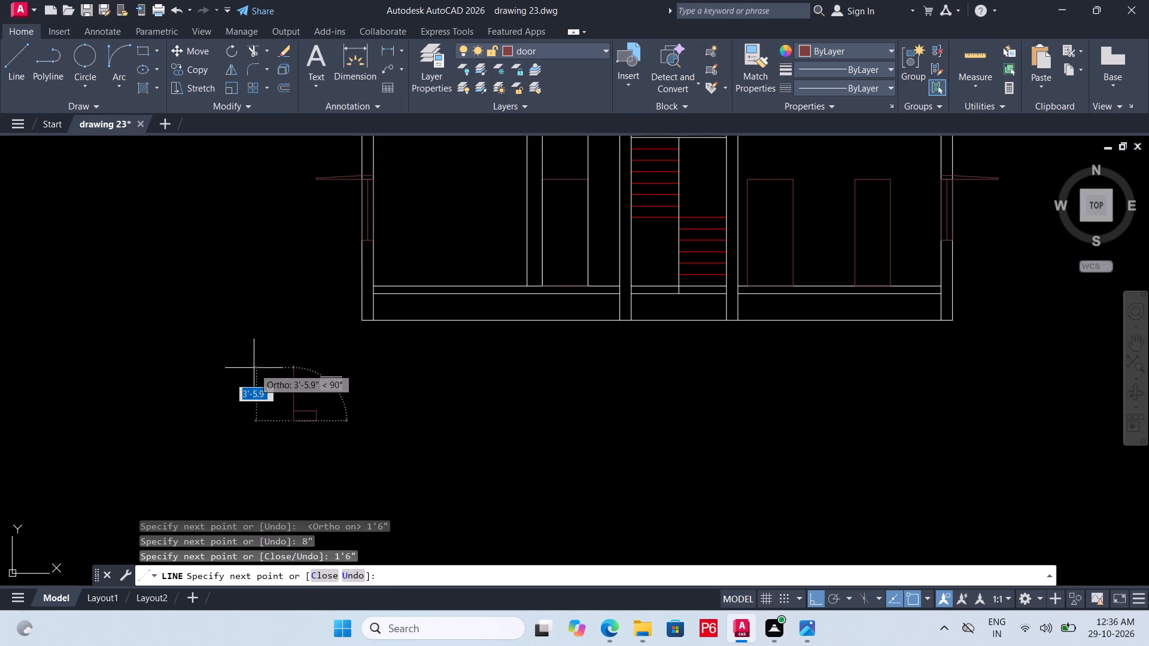
text(8")
key(Return)
key(Escape)
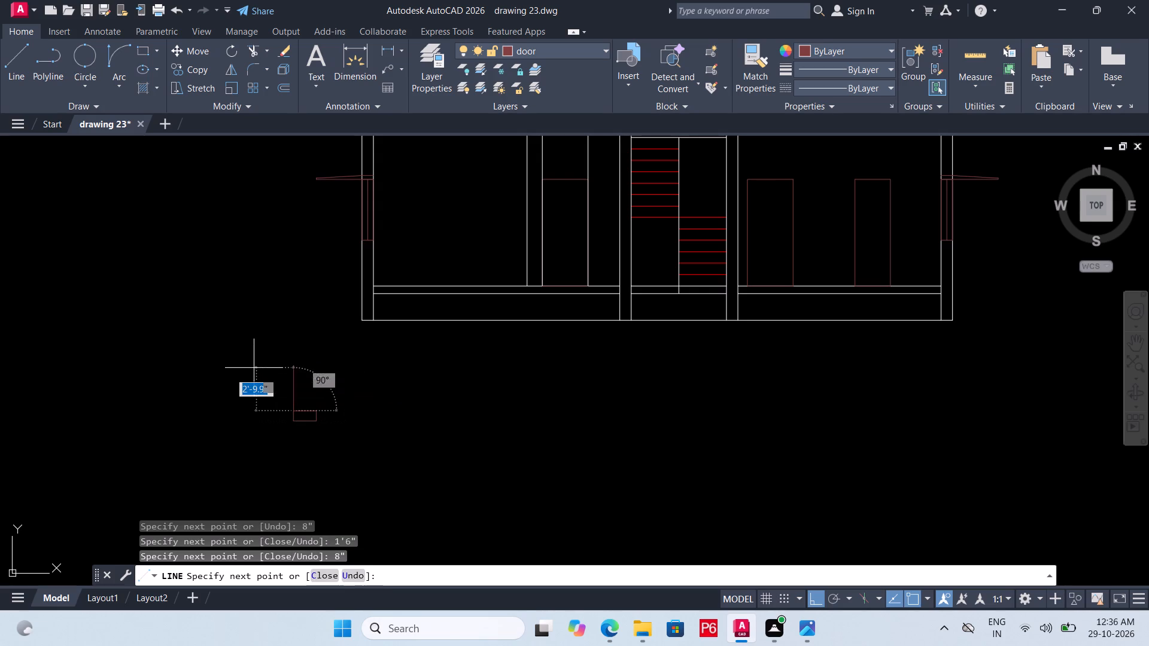
key(ctrl+s)
key(ctrl+s)
ctrl+scroll(337, 443, up, 2)
key(ctrl+s)
key(ctrl+s)
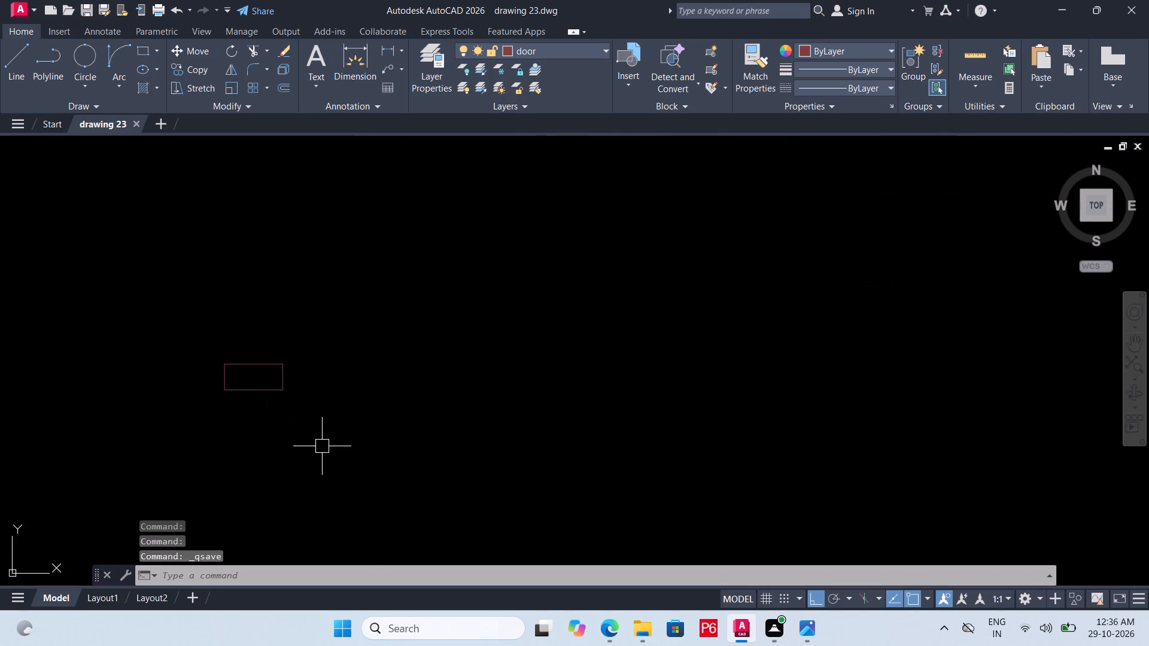
Draw a rectangle 2' wide and 16" high with lines, below and to the right of the 1'6" rectangle, and save the drawing.
middle_drag(321, 446, 266, 435)
scroll(321, 446, down, 1)
key(l)
key(space)
drag(277, 423, 284, 423)
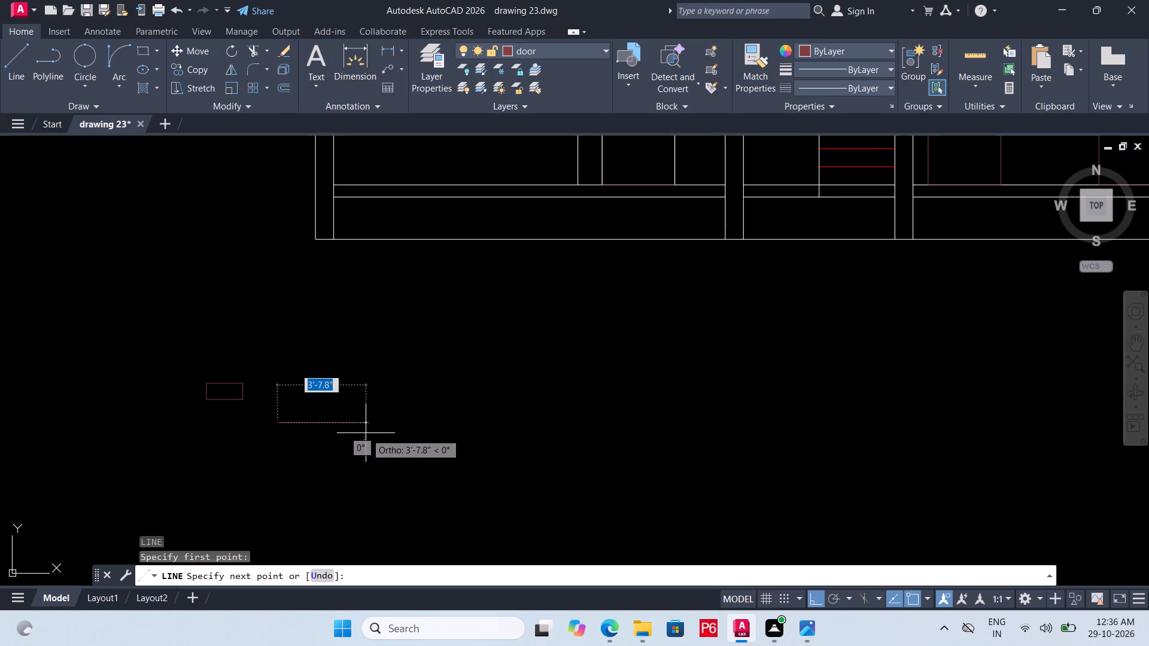
text(2')
key(Return)
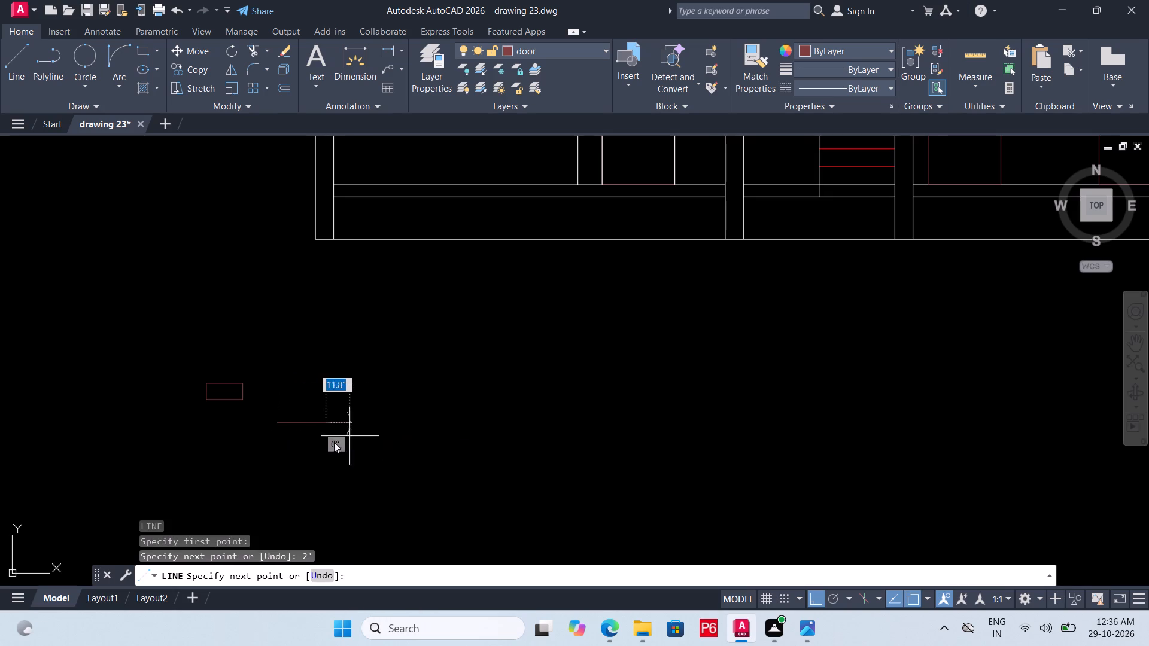
text(1")
key(Return)
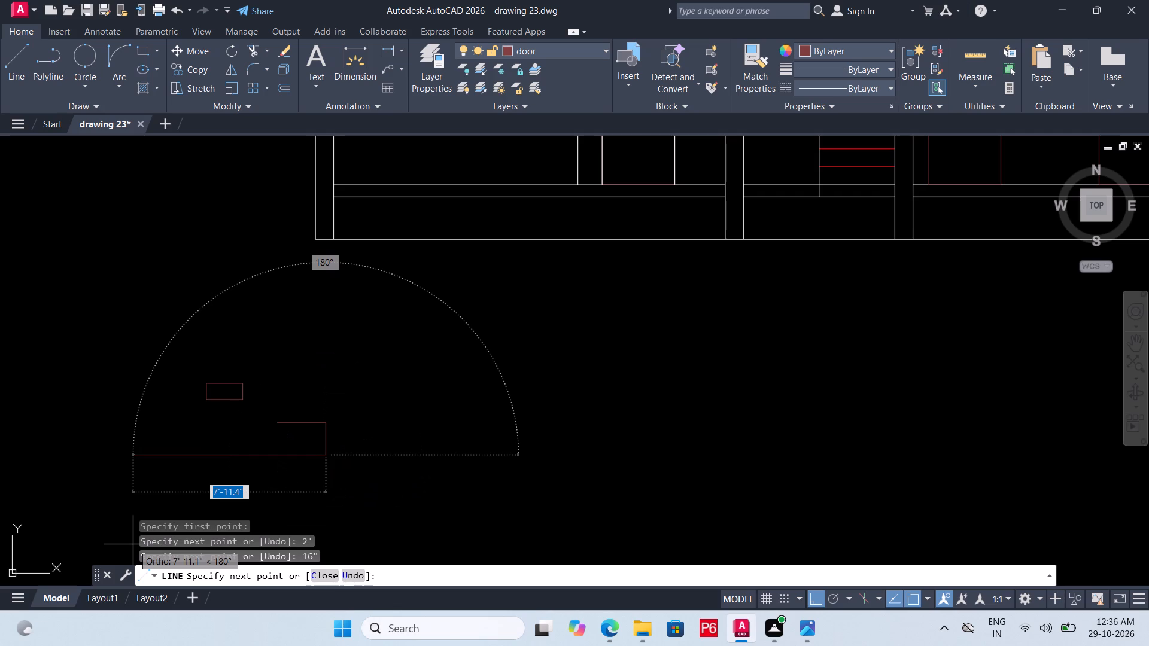
text(2')
key(Return)
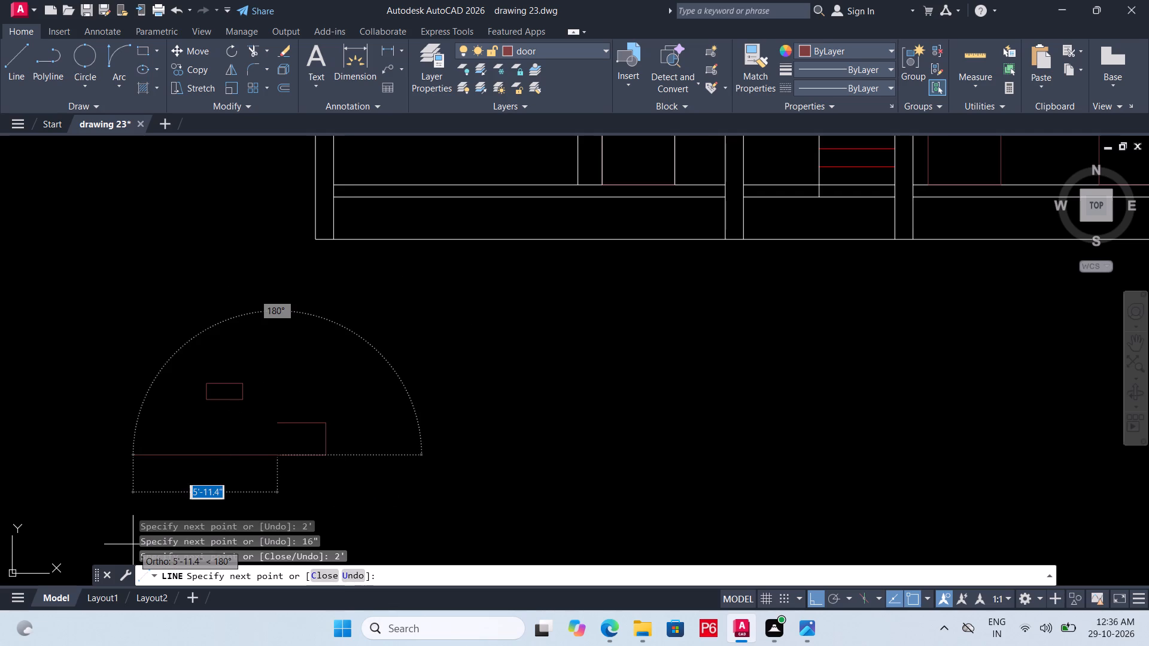
text(16')
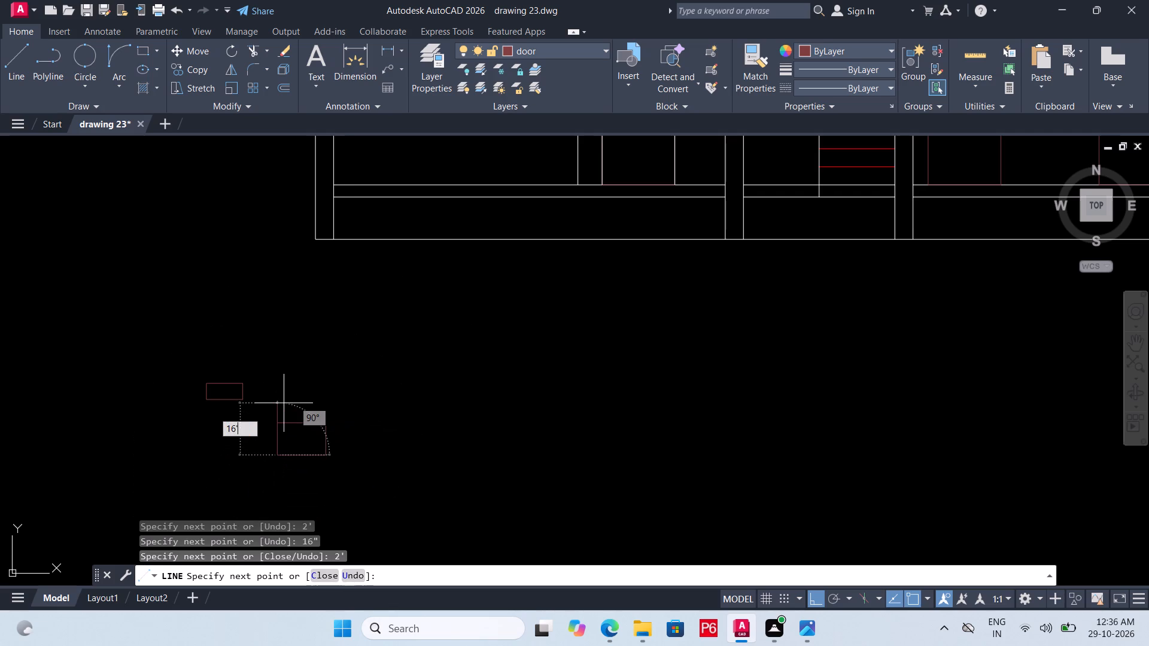
key(Return)
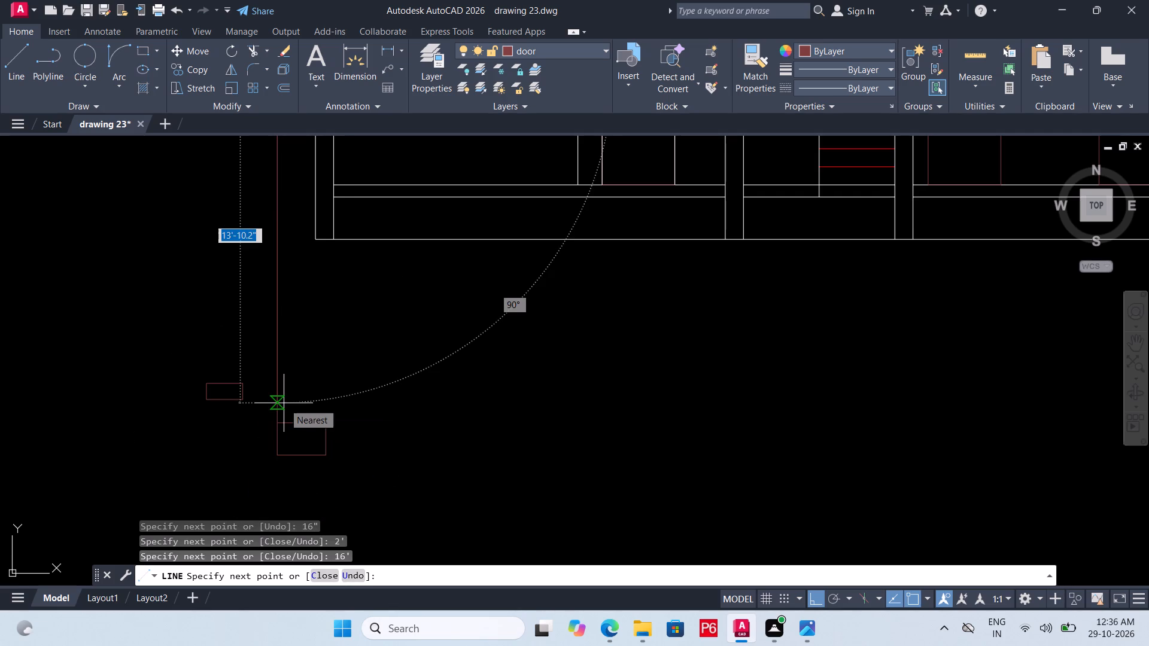
key(ctrl+z)
text(16")
key(Return)
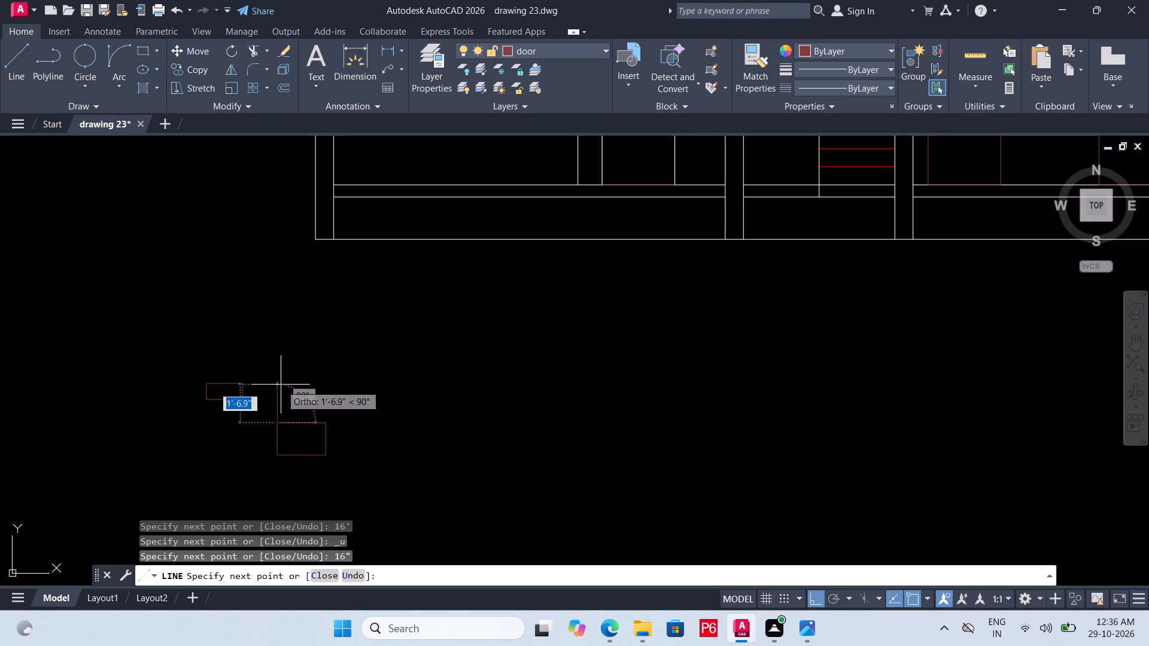
key(Escape)
scroll(276, 368, down, 1)
key(ctrl+s)
key(ctrl+s)
key(ctrl+s)
key(ctrl+s)
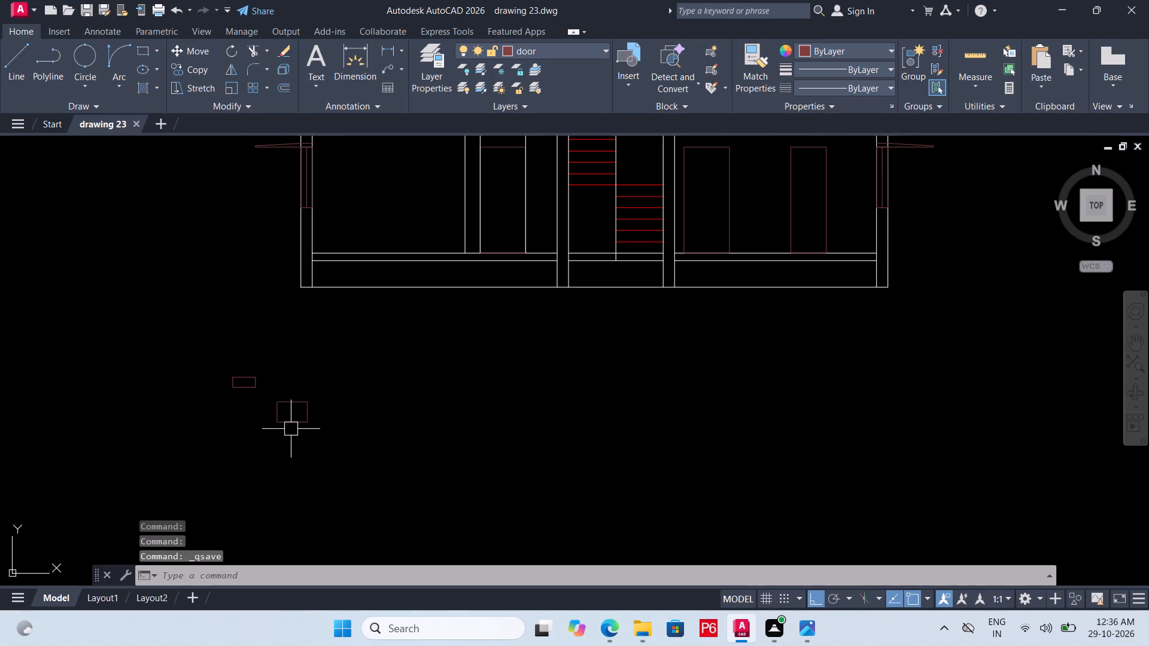
Draw a rectangle 2'6" wide and 16" high with lines to the right of the 2' rectangle.
scroll(327, 423, up, 1)
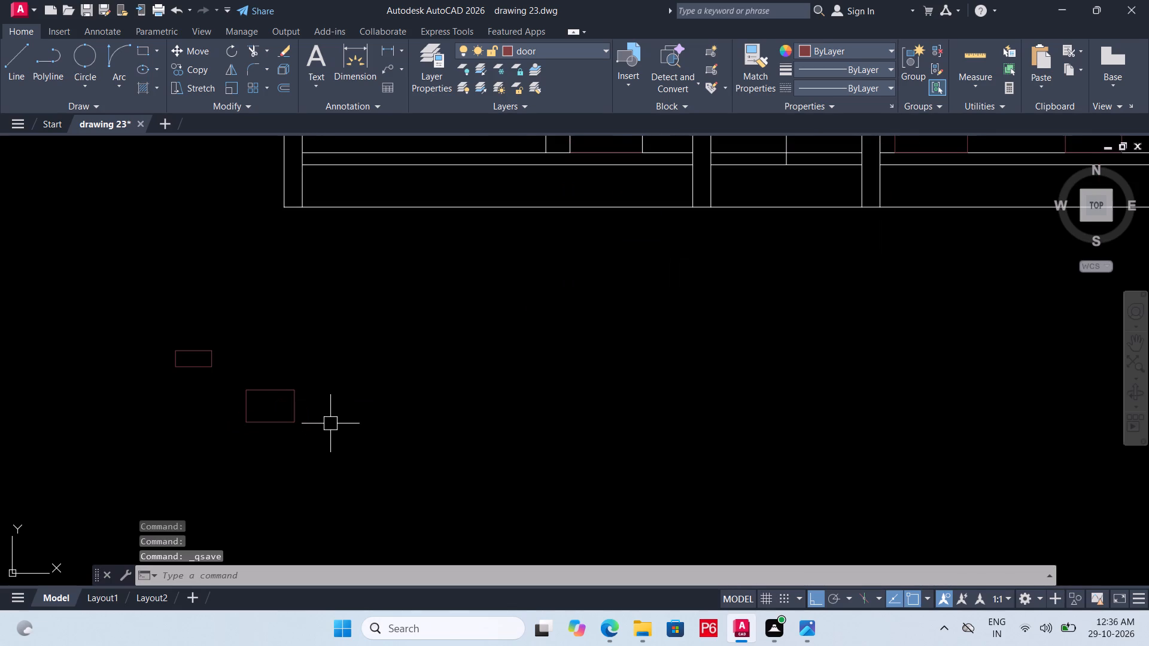
key(l)
key(space)
click(344, 386)
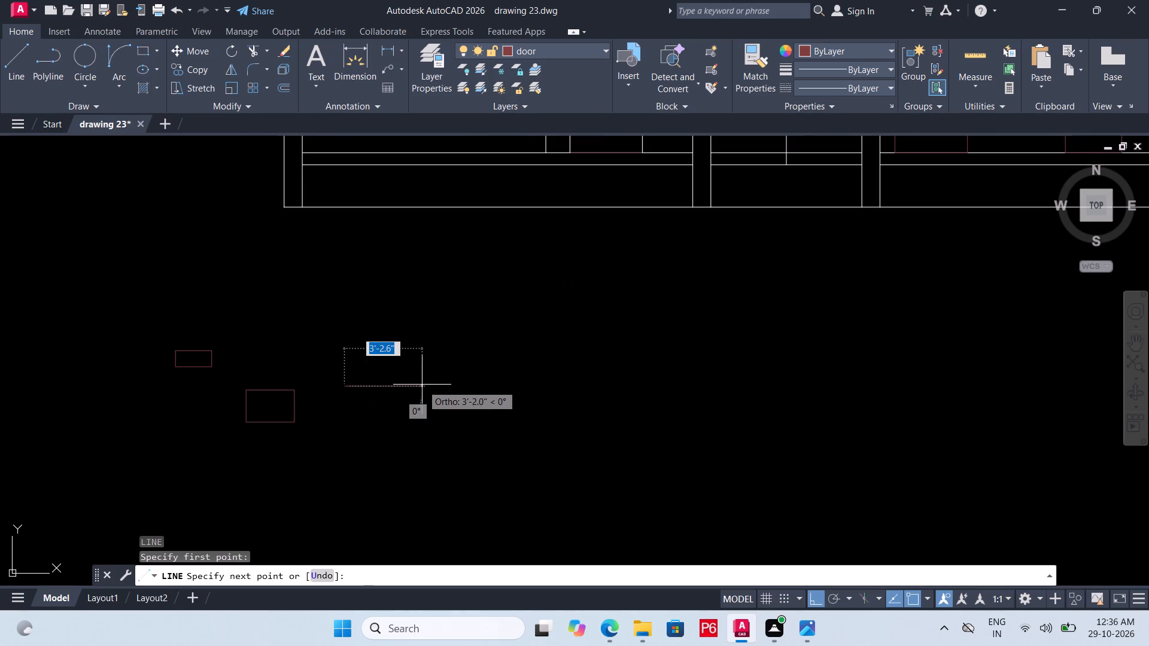
text(2'6")
key(Return)
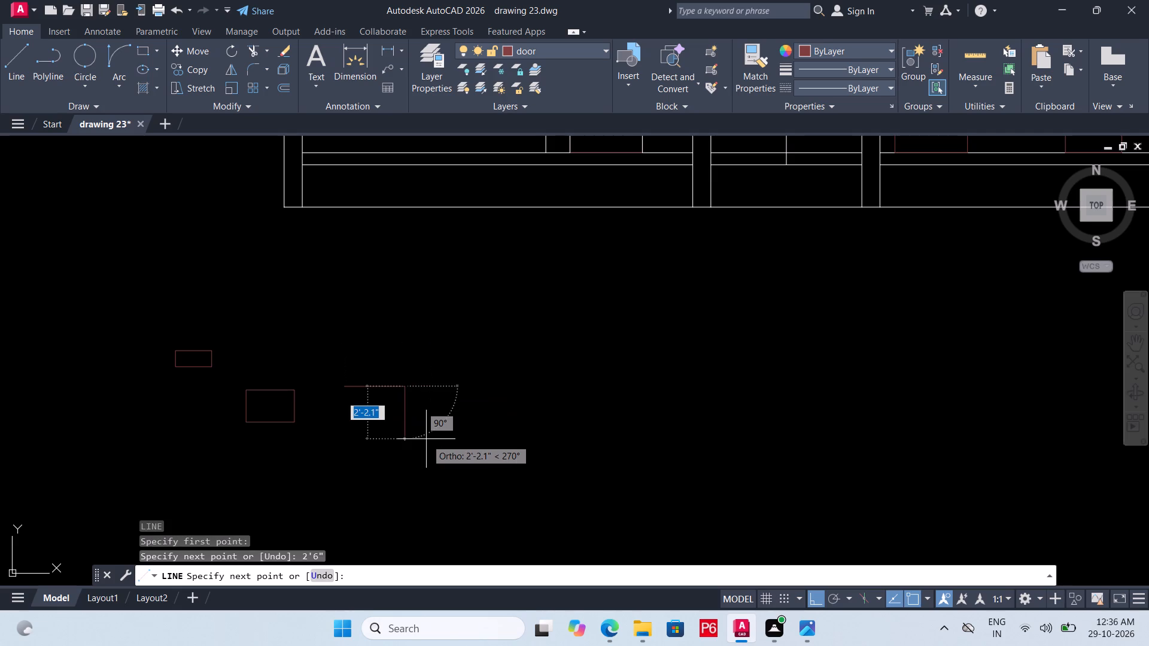
text(1")
key(Return)
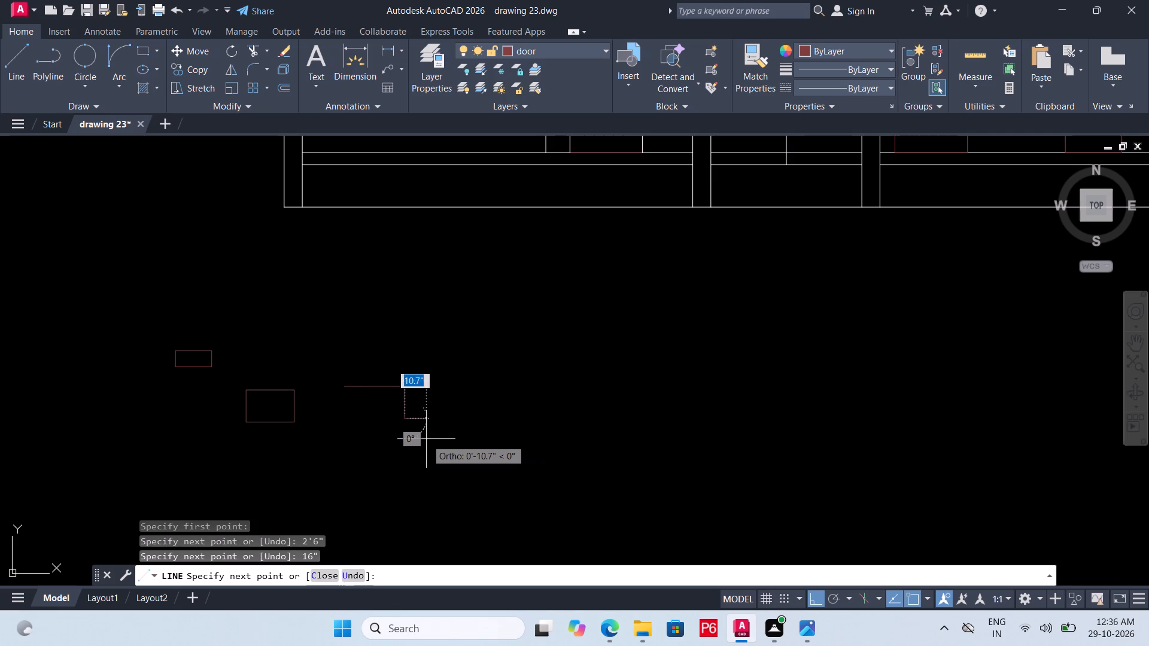
text(1')
text(6")
key(Return)
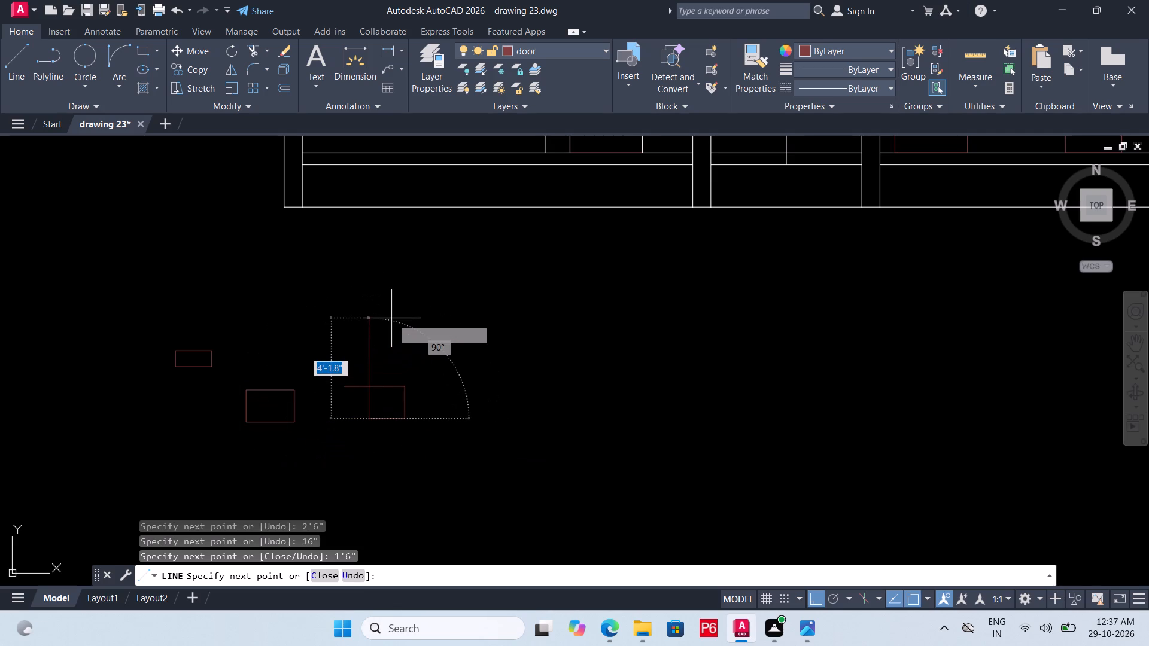
key(ctrl+z)
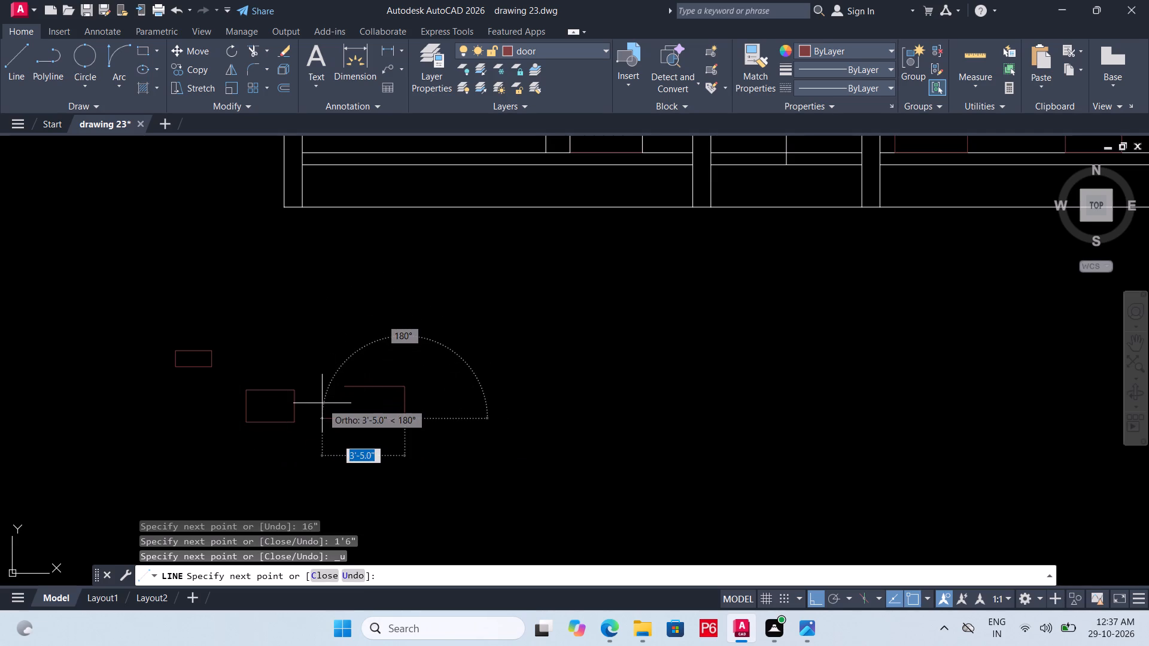
text(2'6")
key(Return)
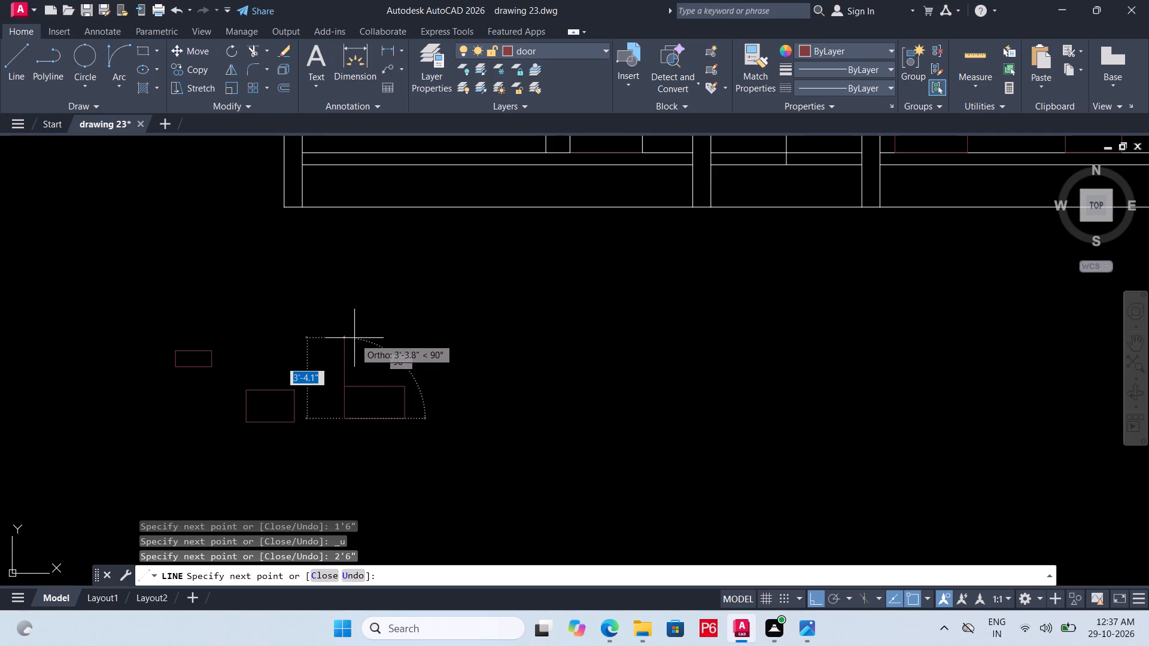
text(16')
key(Return)
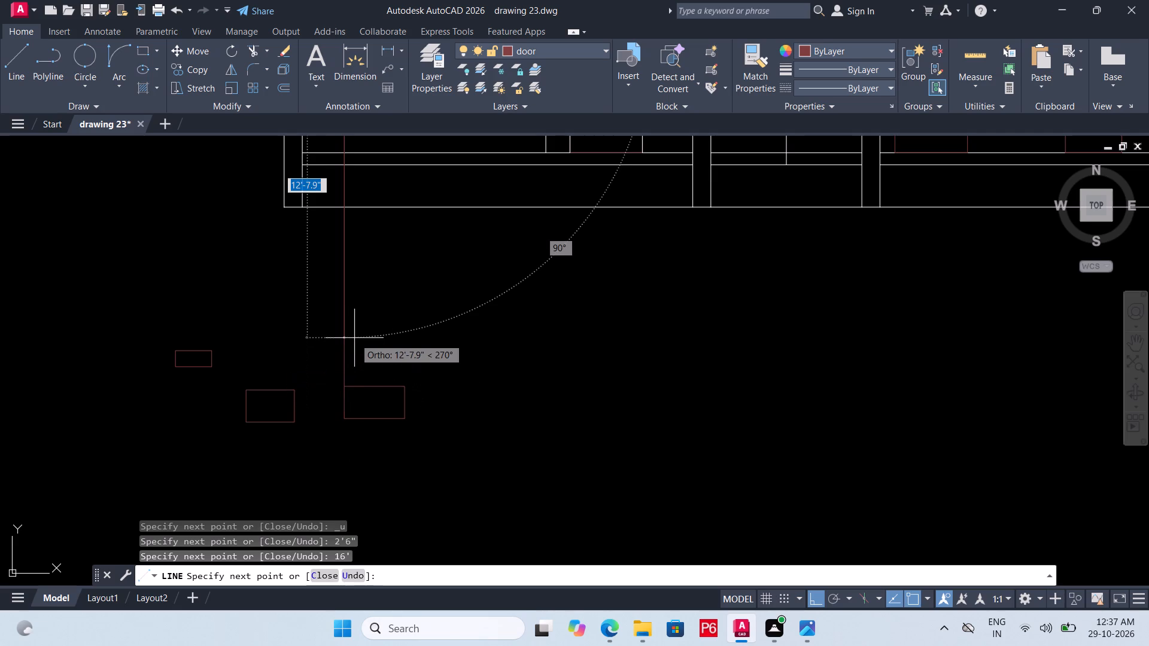
key(ctrl+z)
text(16")
key(Return)
key(space)
Draw a rectangle 3' wide and 4" high with lines to the right of the 2'6" rectangle, and save the drawing.
middle_drag(517, 435, 440, 425)
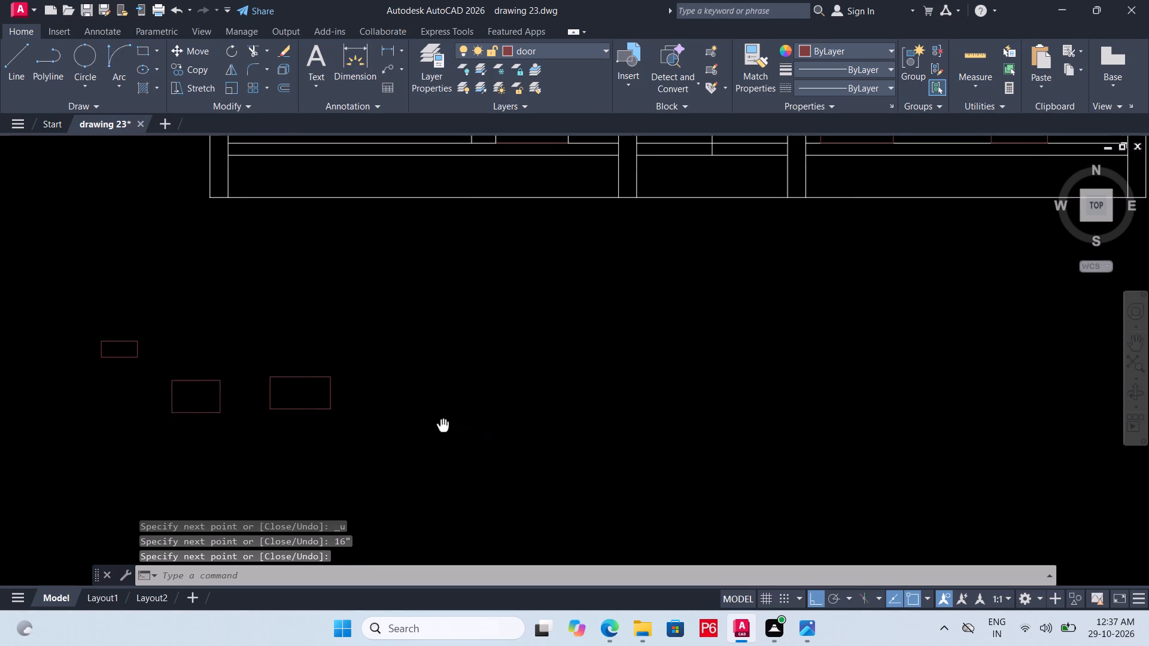
middle_drag(440, 425, 440, 425)
key(l)
key(space)
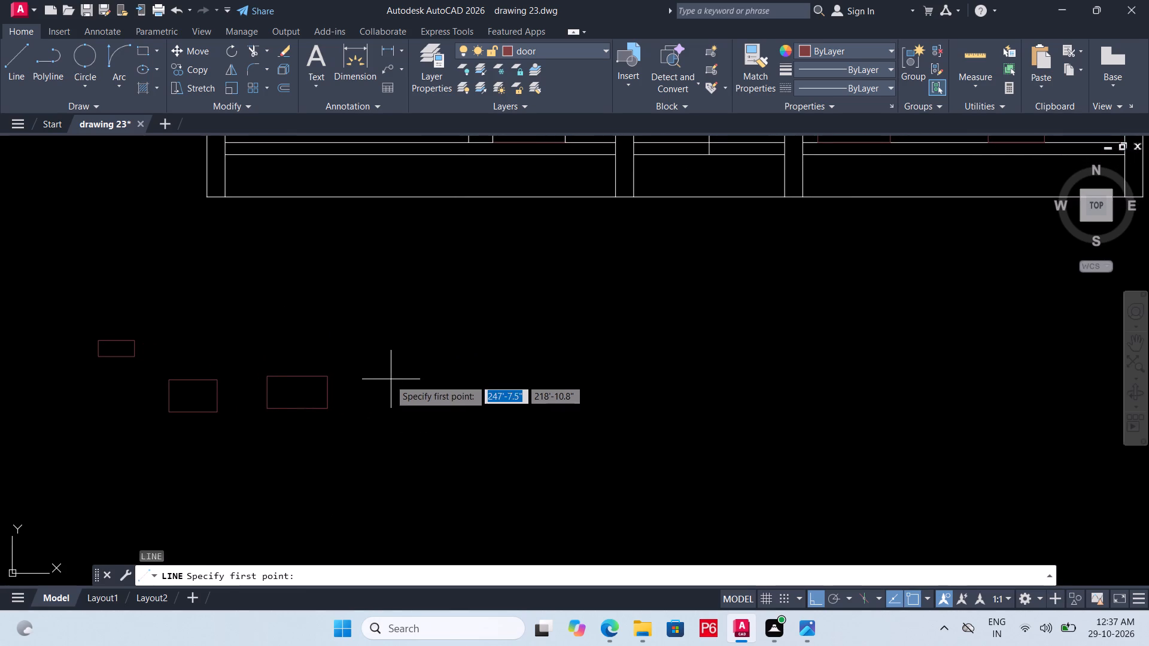
click(388, 379)
text(3')
key(Return)
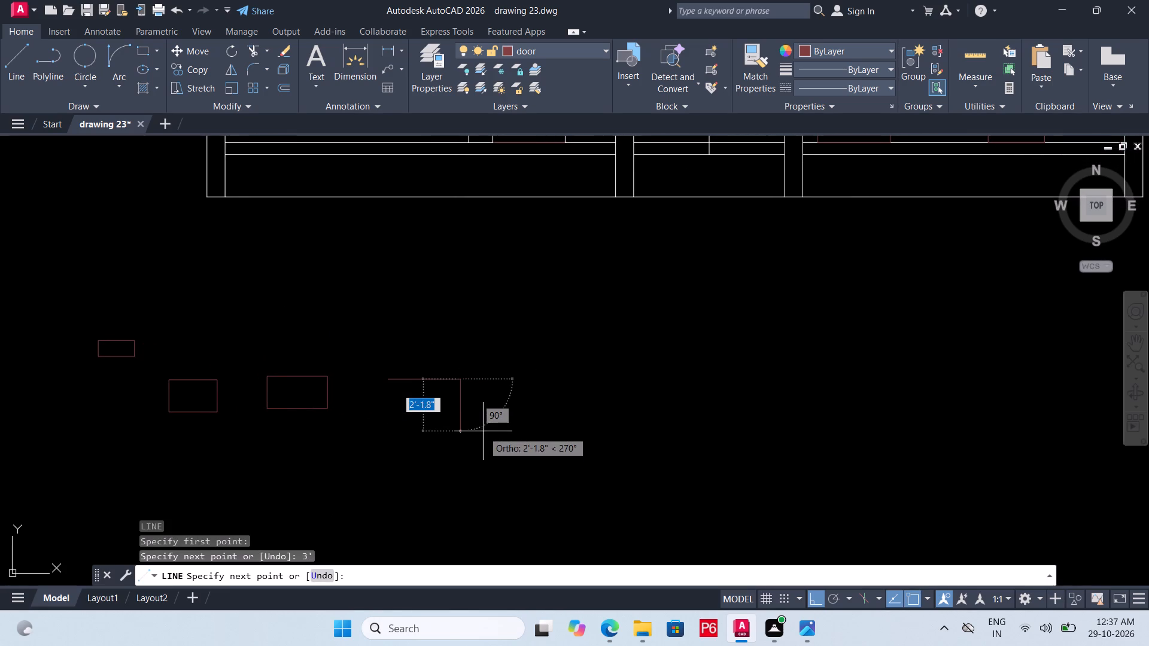
text(4")
key(Return)
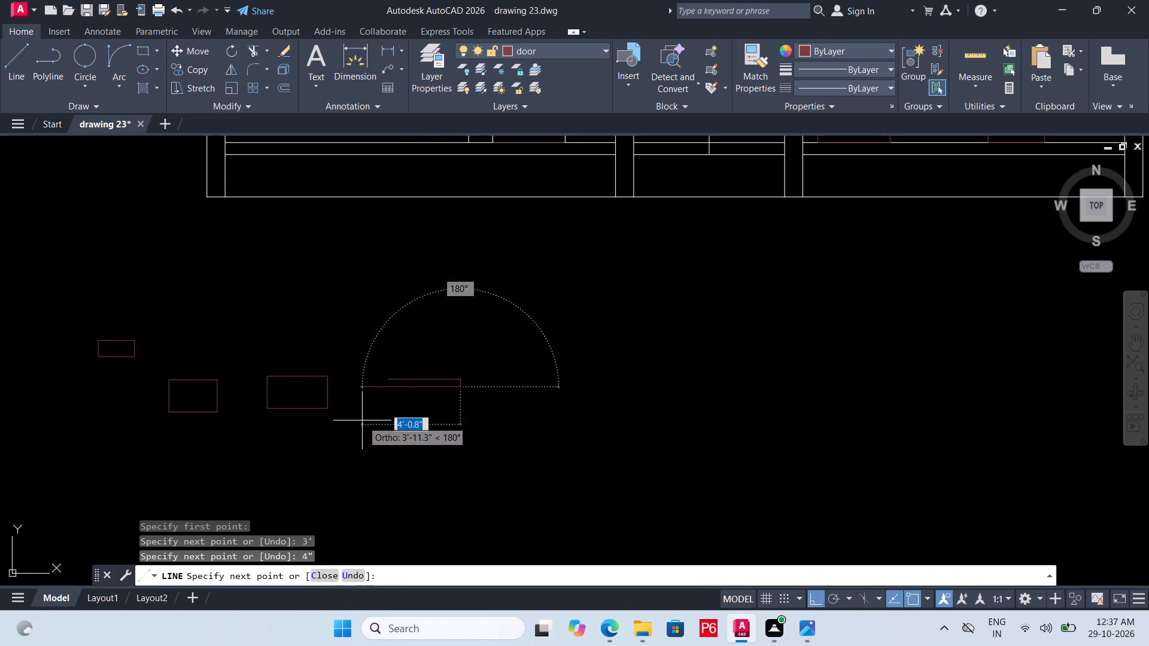
text(3')
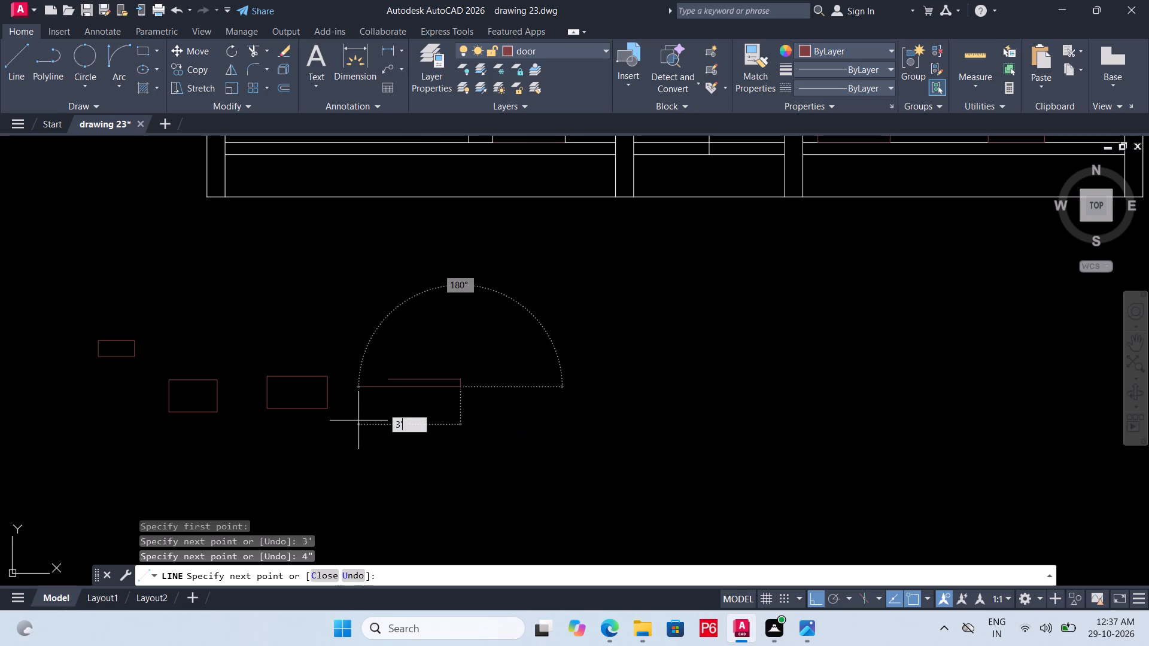
key(Return)
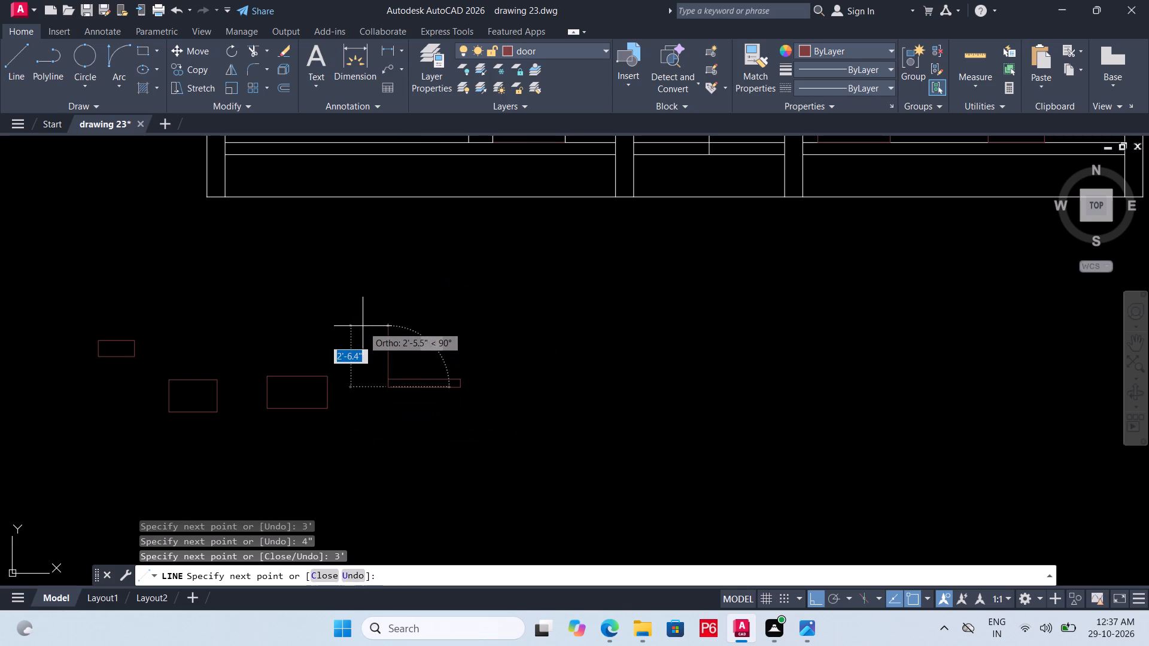
text(4")
key(Return)
key(ctrl+s)
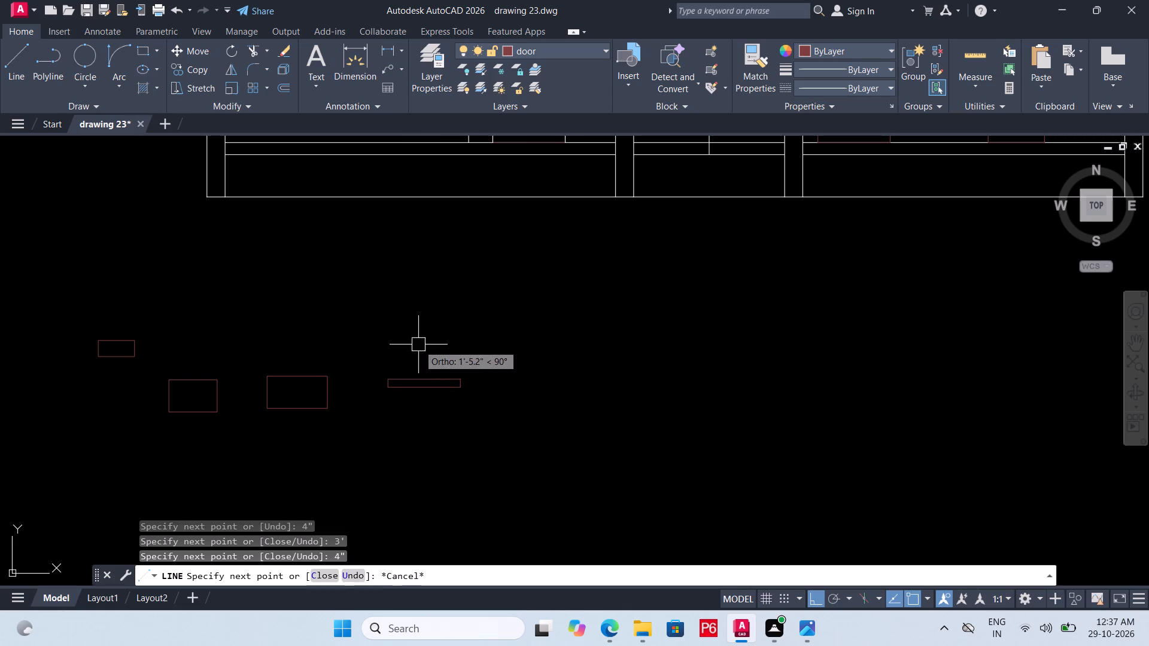
key(ctrl+s)
key(ctrl+s)
Move the 2' wide rectangle by its top midpoint to the bottom midpoint of the 1'6" wide rectangle.
middle_drag(428, 371, 743, 386)
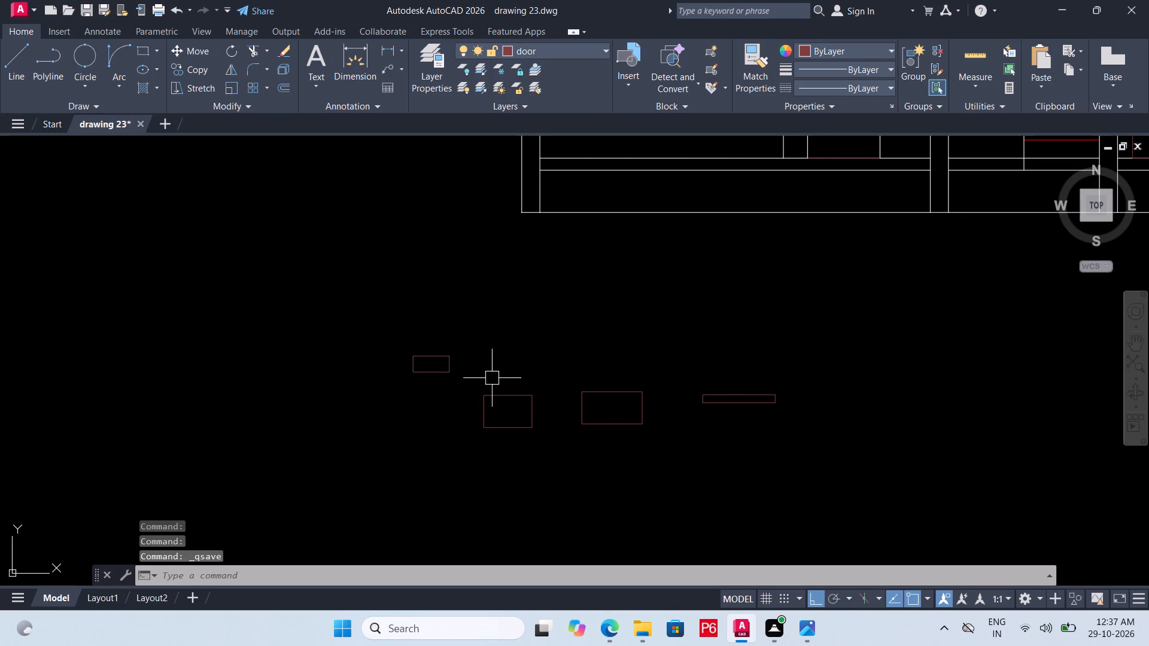
drag(464, 380, 475, 380)
click(541, 456)
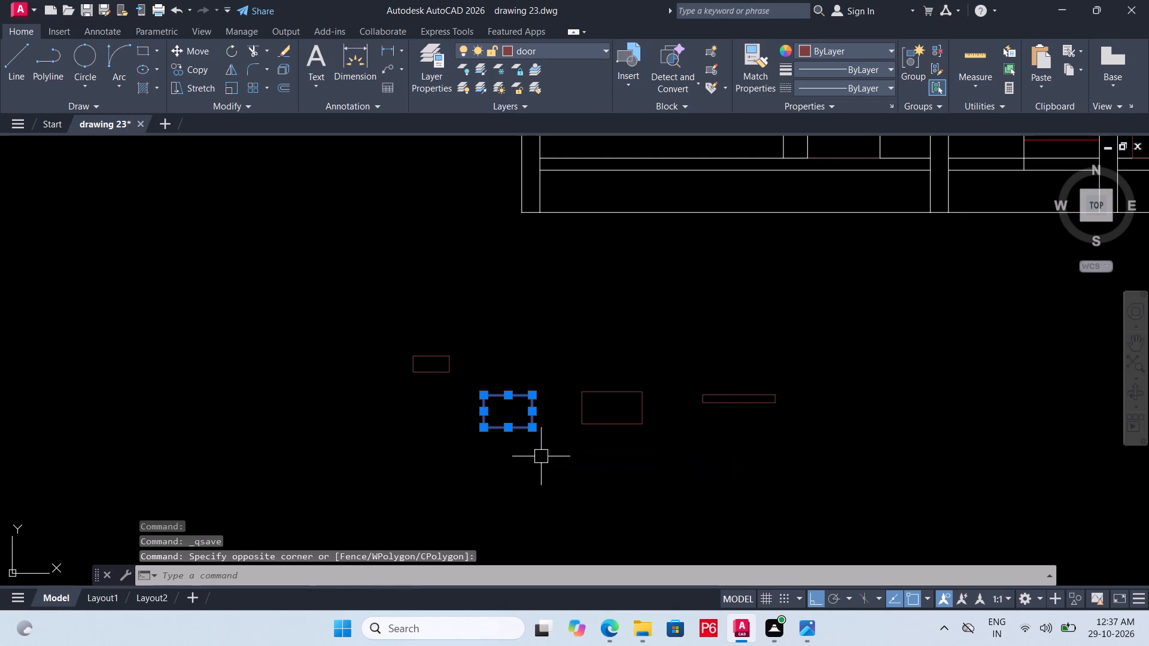
key(m)
key(space)
click(509, 398)
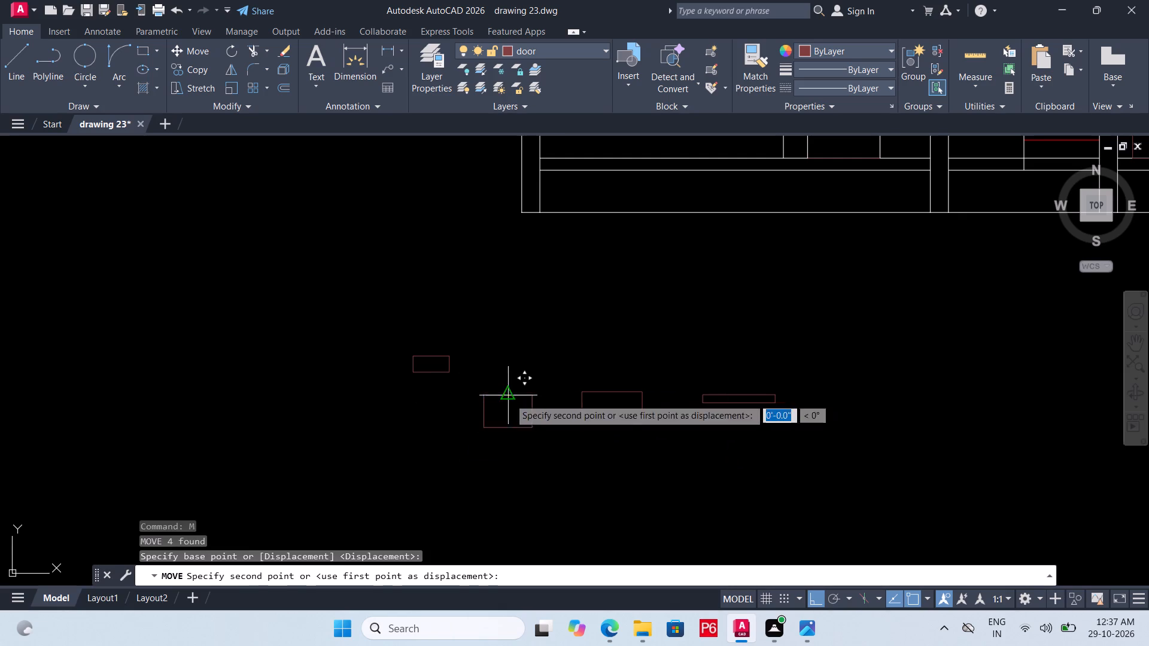
key(F8)
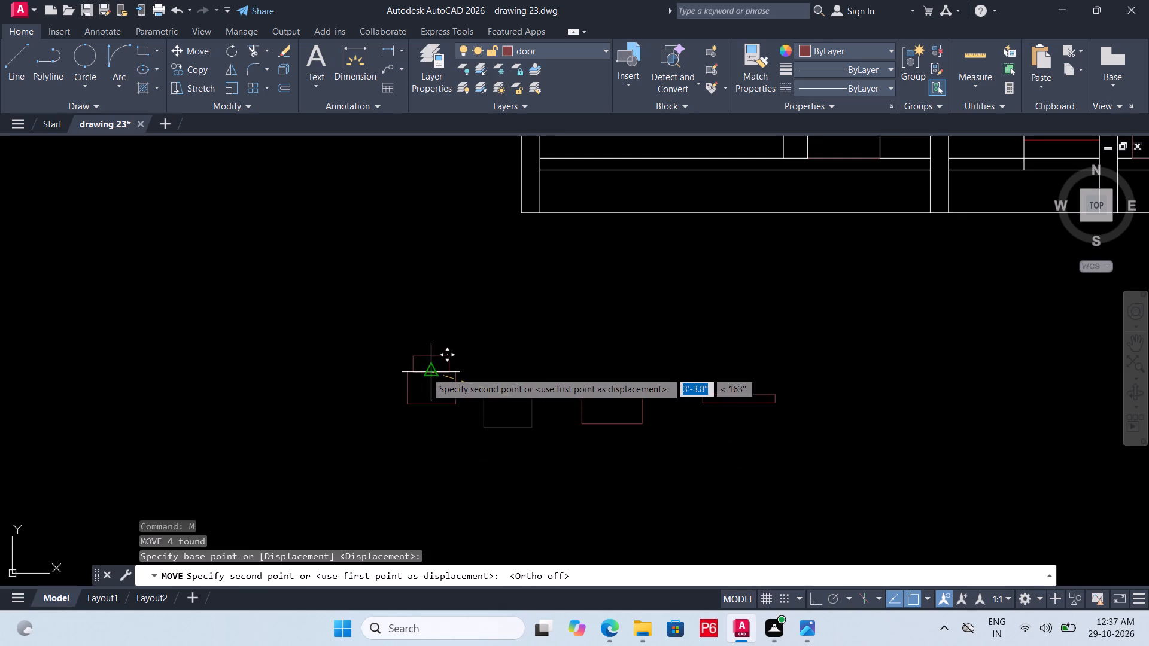
click(428, 373)
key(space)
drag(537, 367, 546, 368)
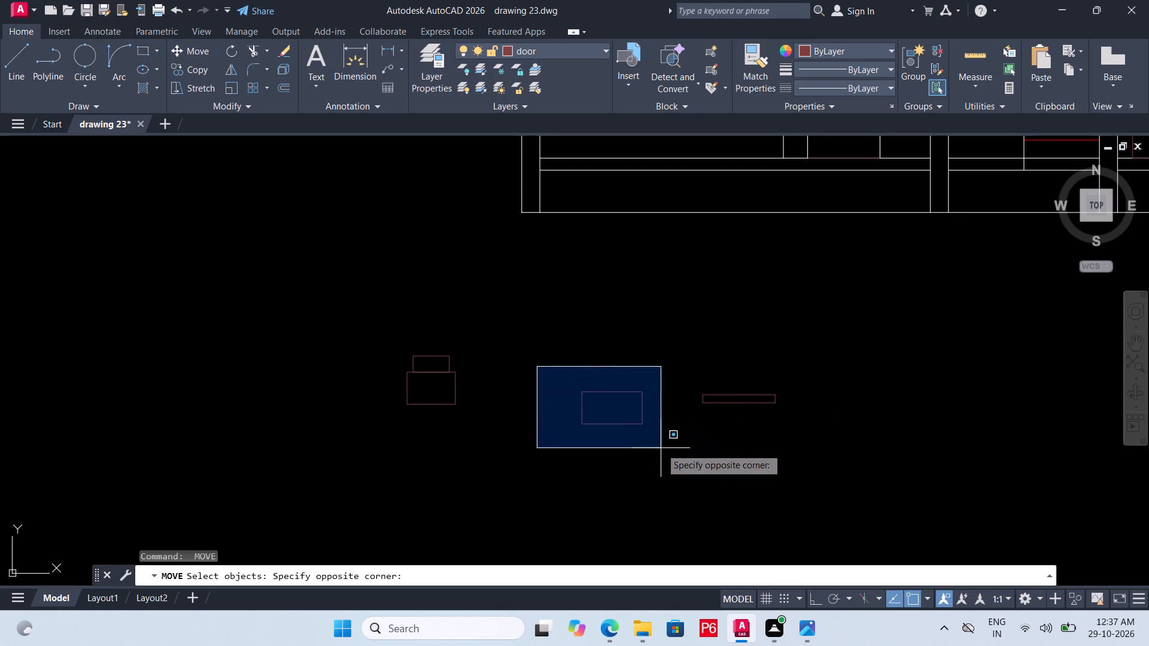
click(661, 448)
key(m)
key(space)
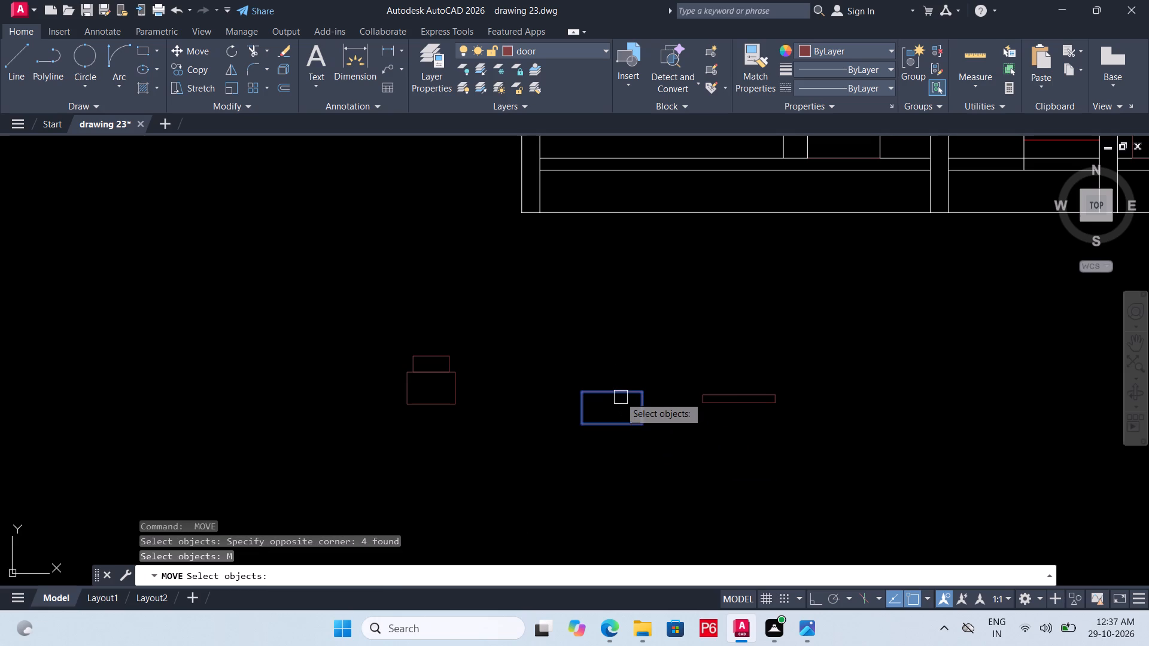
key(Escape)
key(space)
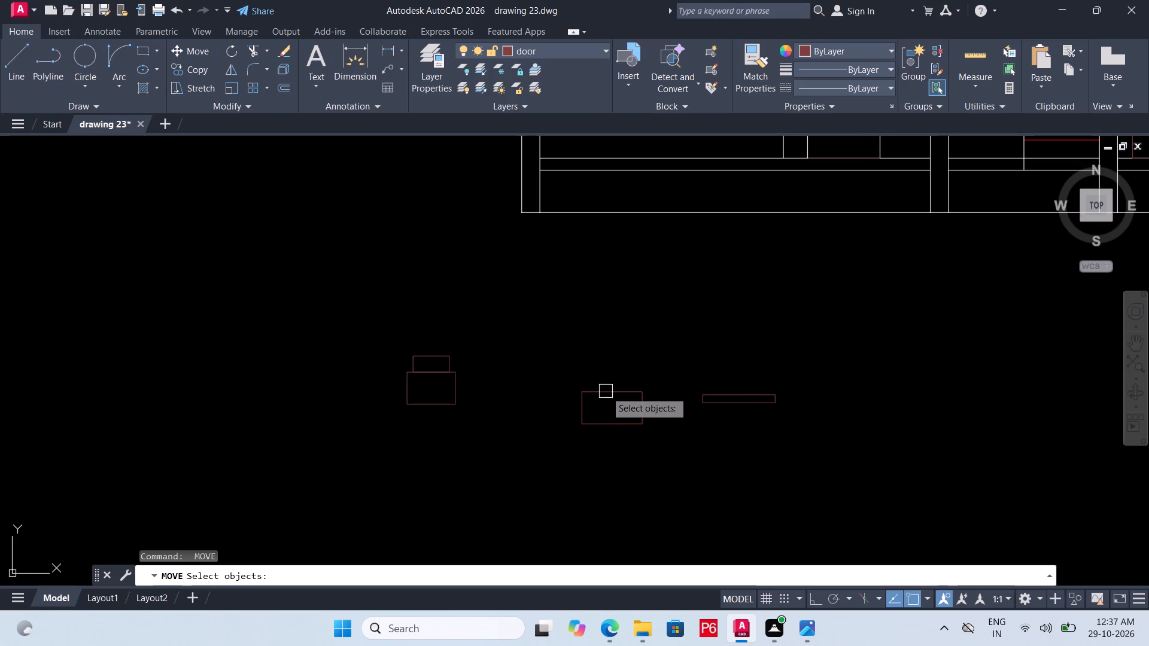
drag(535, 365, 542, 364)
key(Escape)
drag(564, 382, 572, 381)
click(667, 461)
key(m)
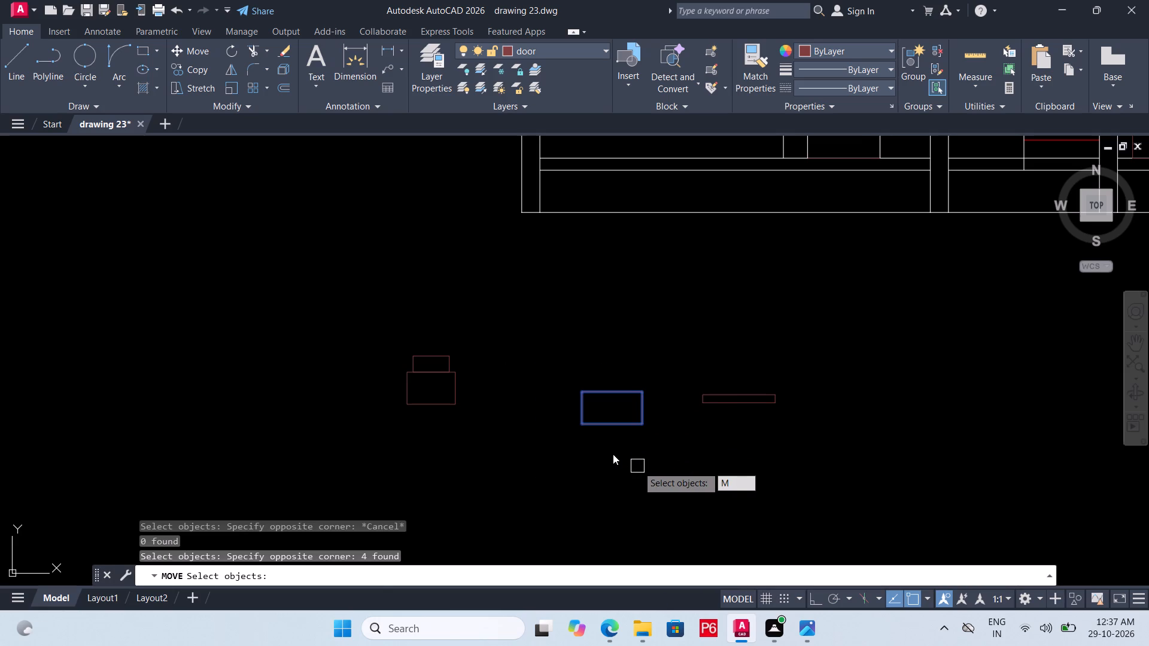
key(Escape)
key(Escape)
Move the 2'6" wide rectangle by its top midpoint to the bottom midpoint of the 2' wide rectangle.
drag(566, 367, 586, 376)
click(682, 460)
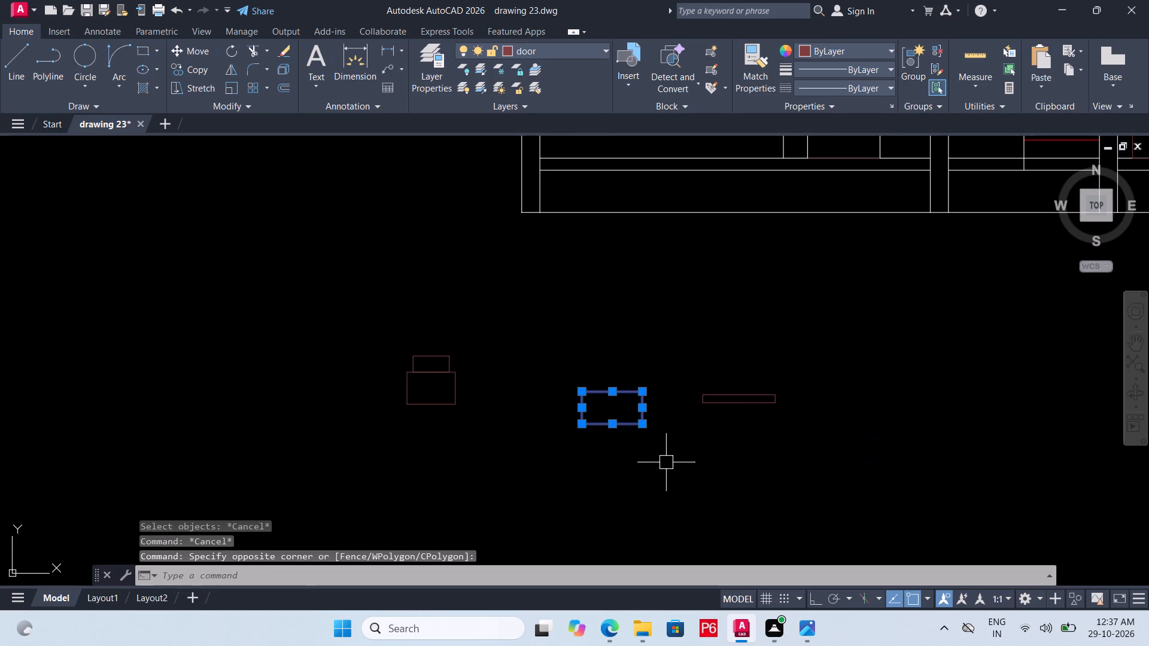
key(m)
key(space)
click(613, 395)
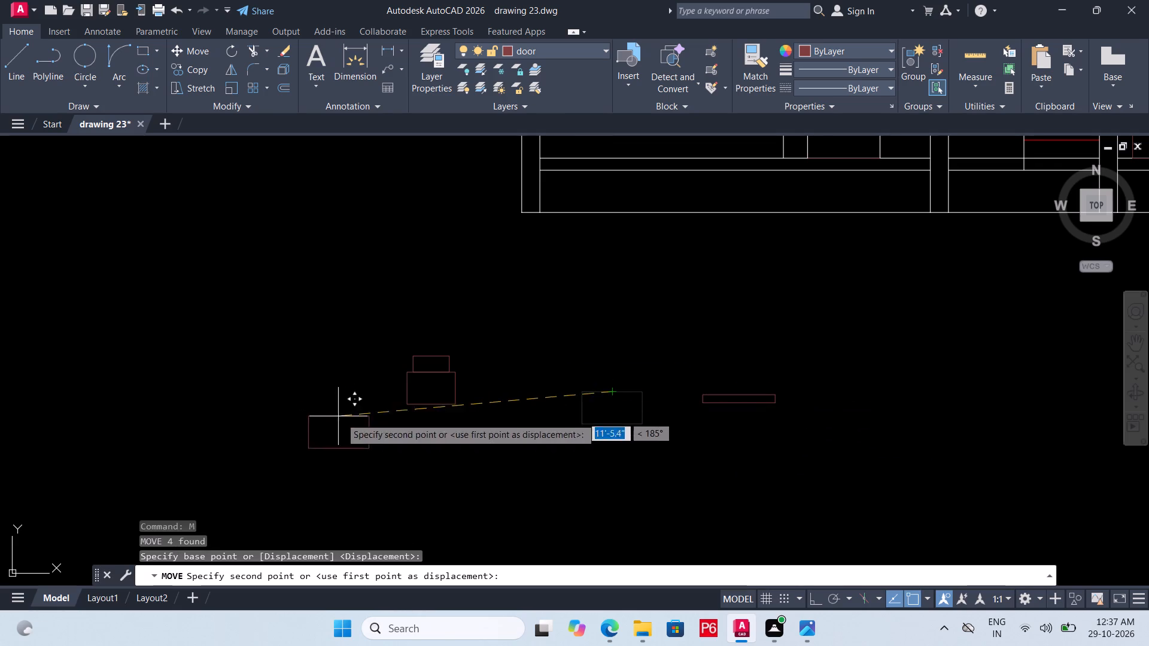
click(428, 409)
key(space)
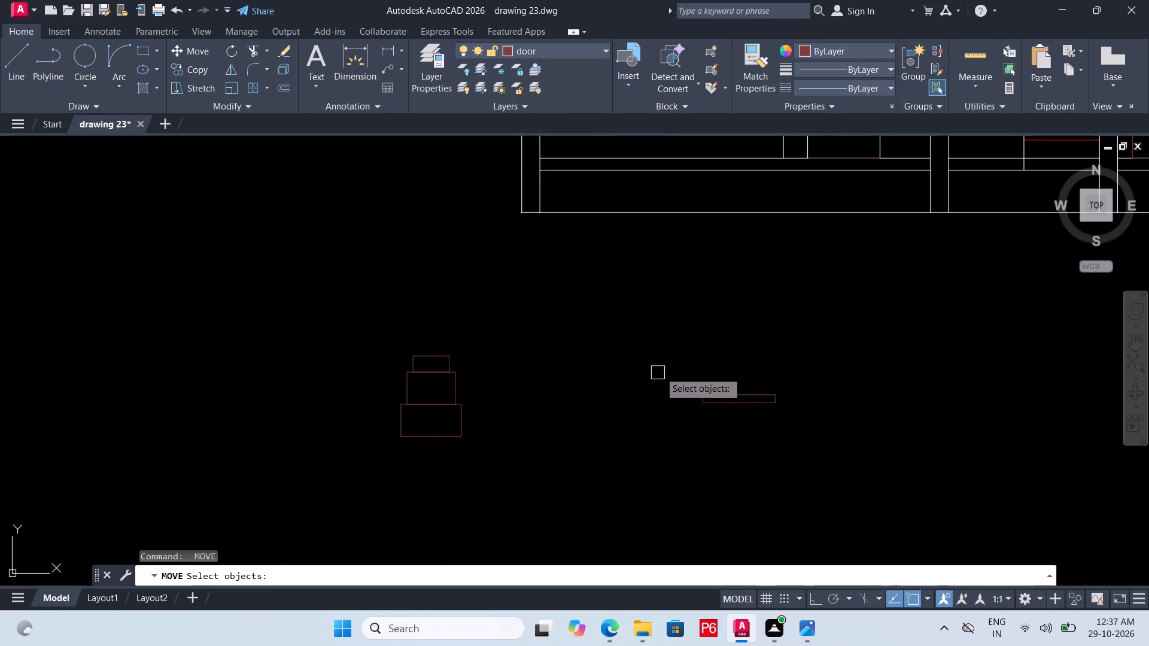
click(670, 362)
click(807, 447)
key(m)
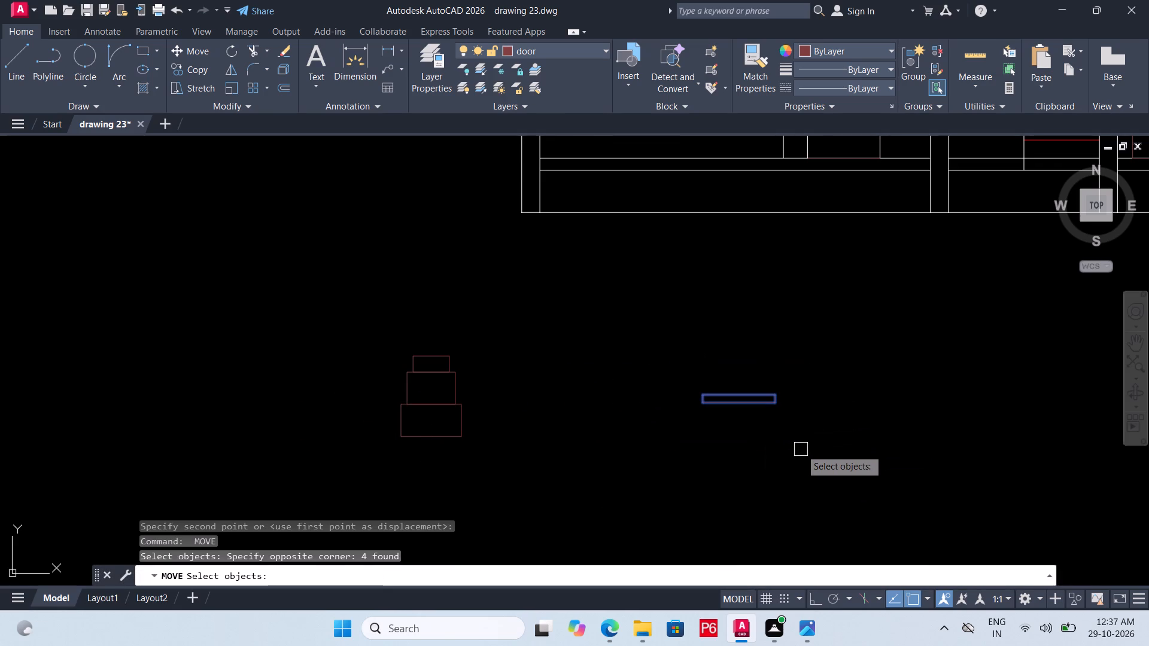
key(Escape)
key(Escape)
Move the 3' wide rectangle by its top midpoint to the bottom midpoint of the 2'6" wide rectangle, and save the drawing.
drag(679, 377, 707, 388)
click(809, 429)
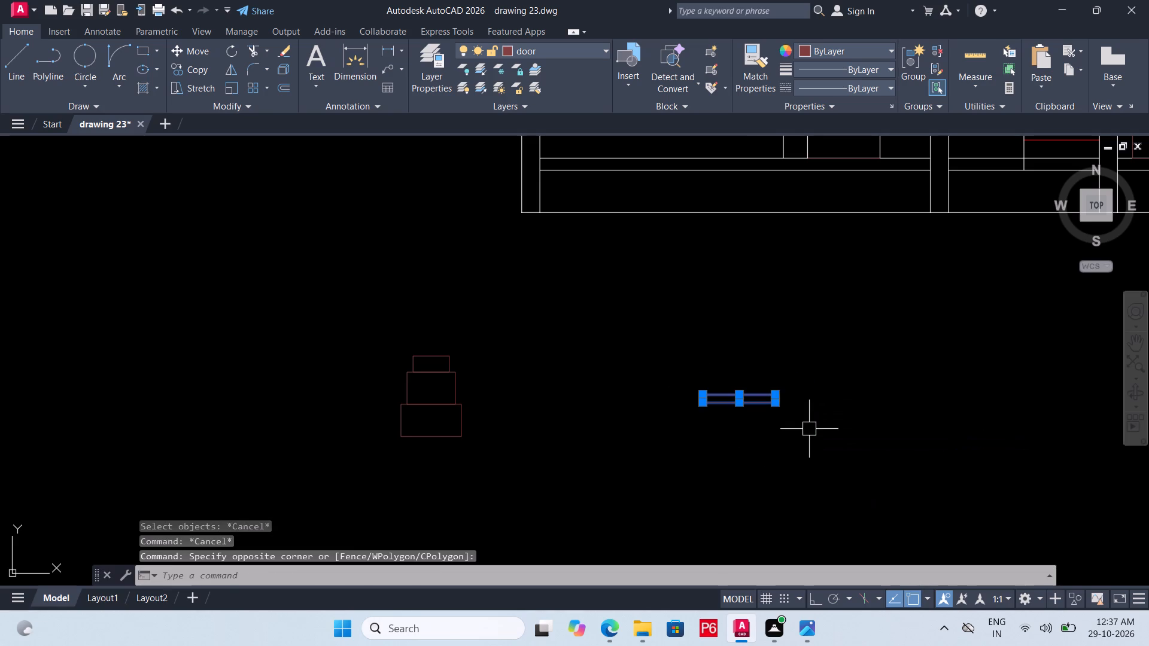
key(m)
key(space)
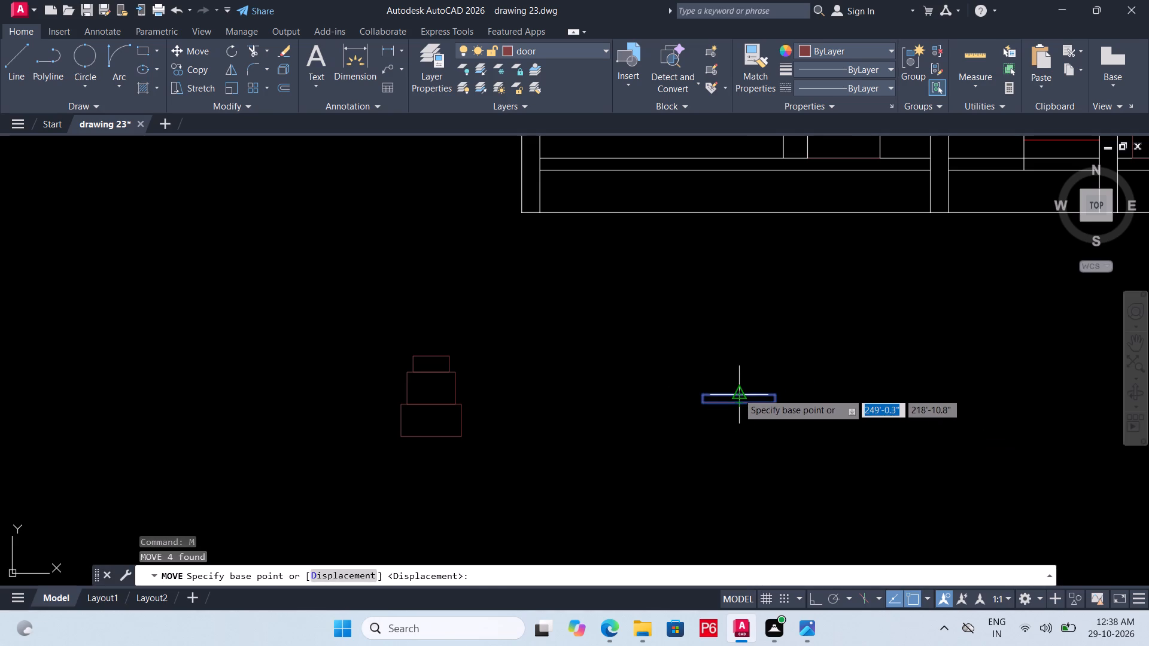
click(738, 393)
click(428, 438)
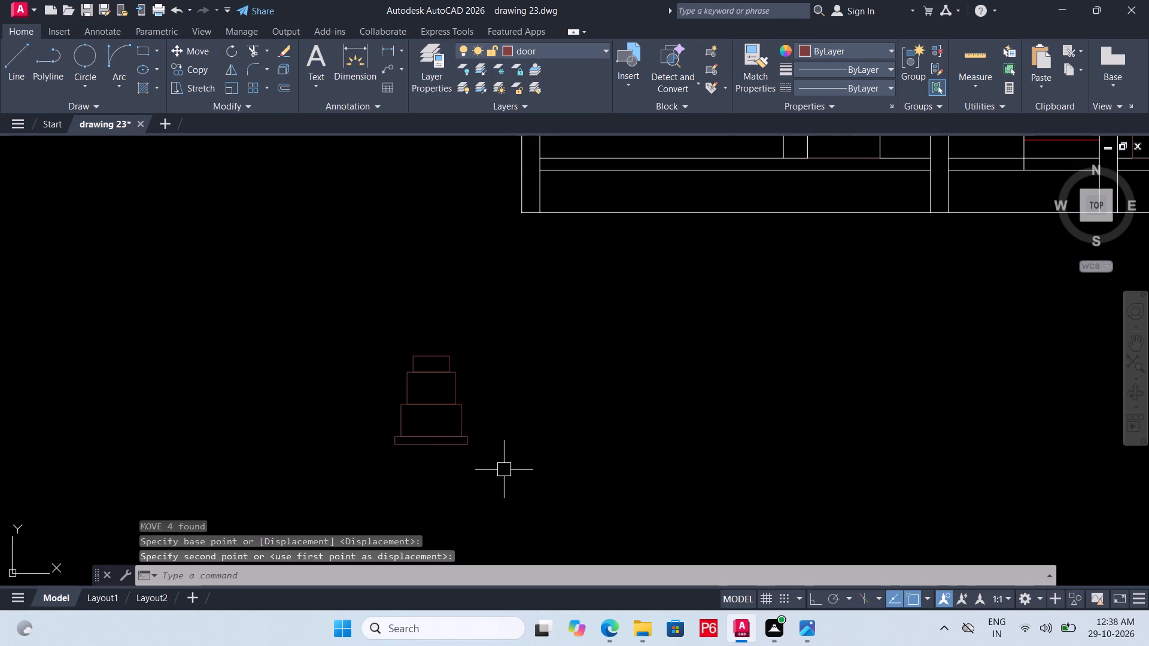
scroll(505, 470, down, 1)
key(ctrl+s)
key(ctrl+s)
key(ctrl+s)
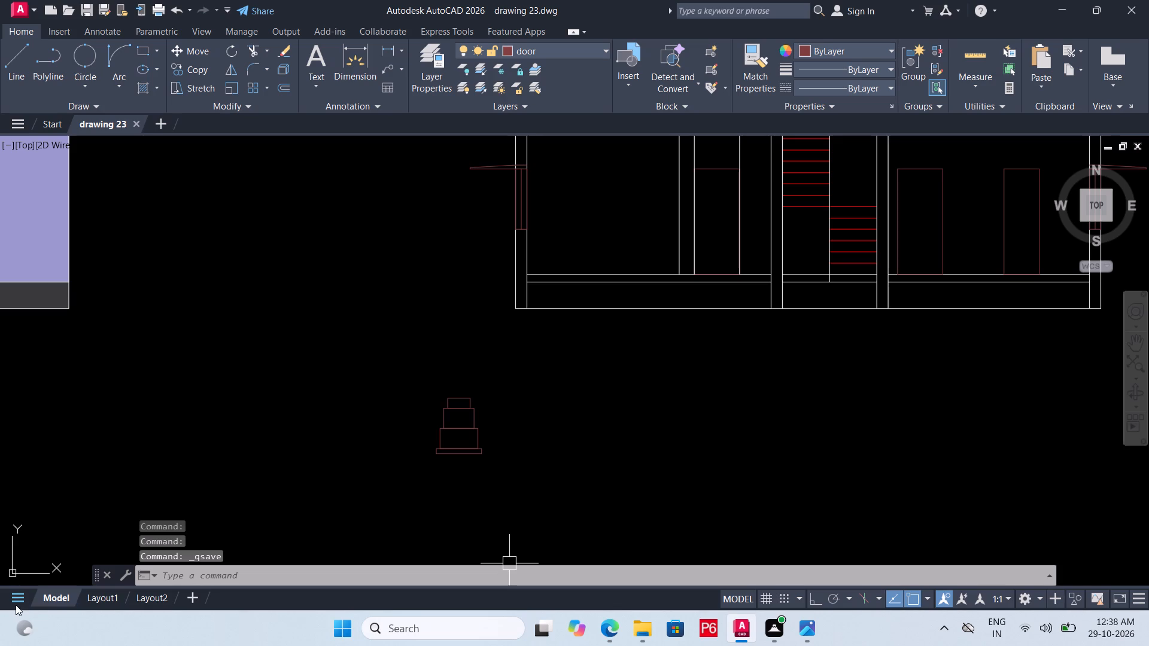
key(ctrl+s)
key(ctrl+s)
key(ctrl+s)
key(ctrl+s)
key(ctrl+s)
key(ctrl+s)
Hatch the 3' wide bottom course of the stepped footing with the AR-CONC pattern in white (255,255,255).
scroll(386, 484, up, 1)
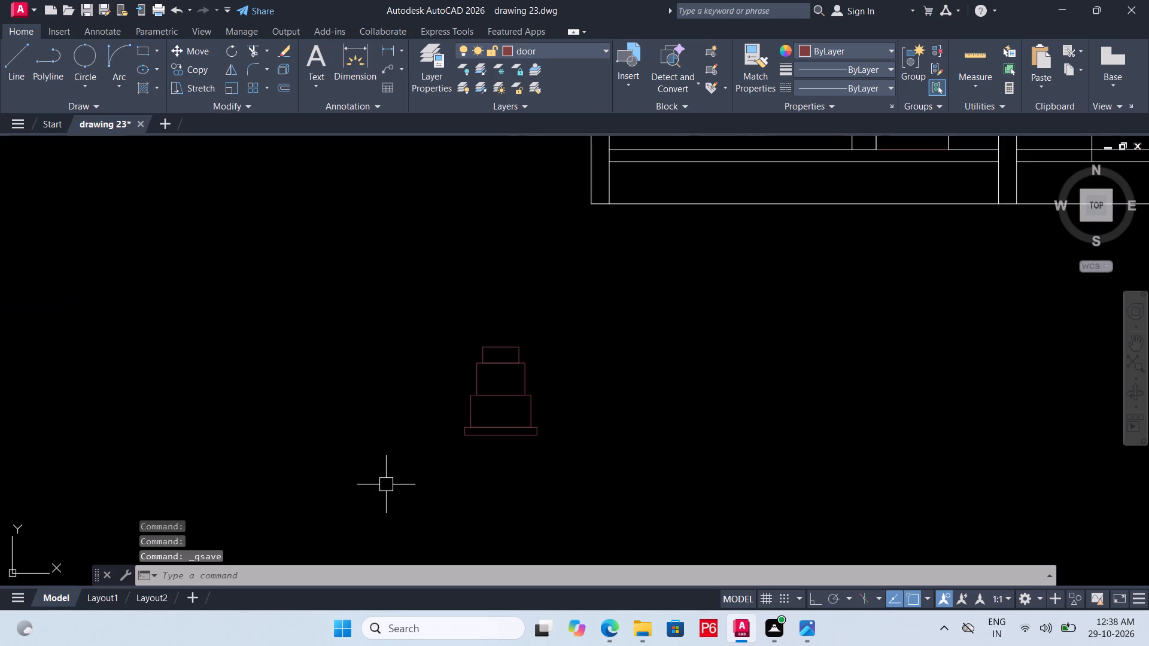
middle_drag(459, 420, 425, 398)
key(h)
key(space)
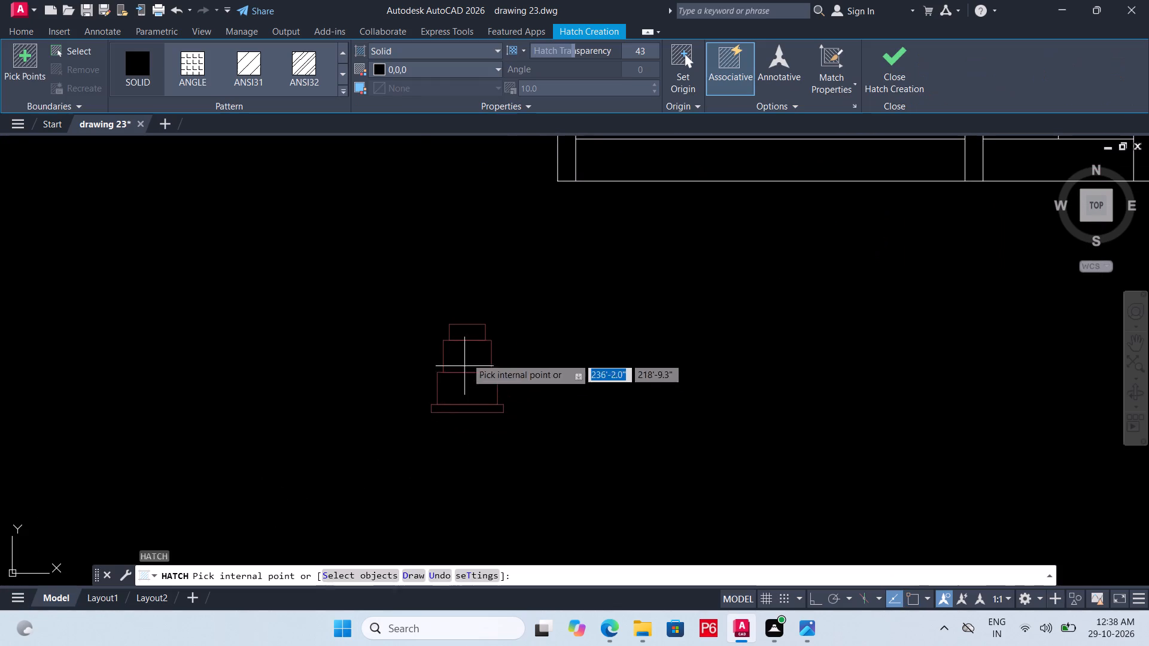
click(344, 91)
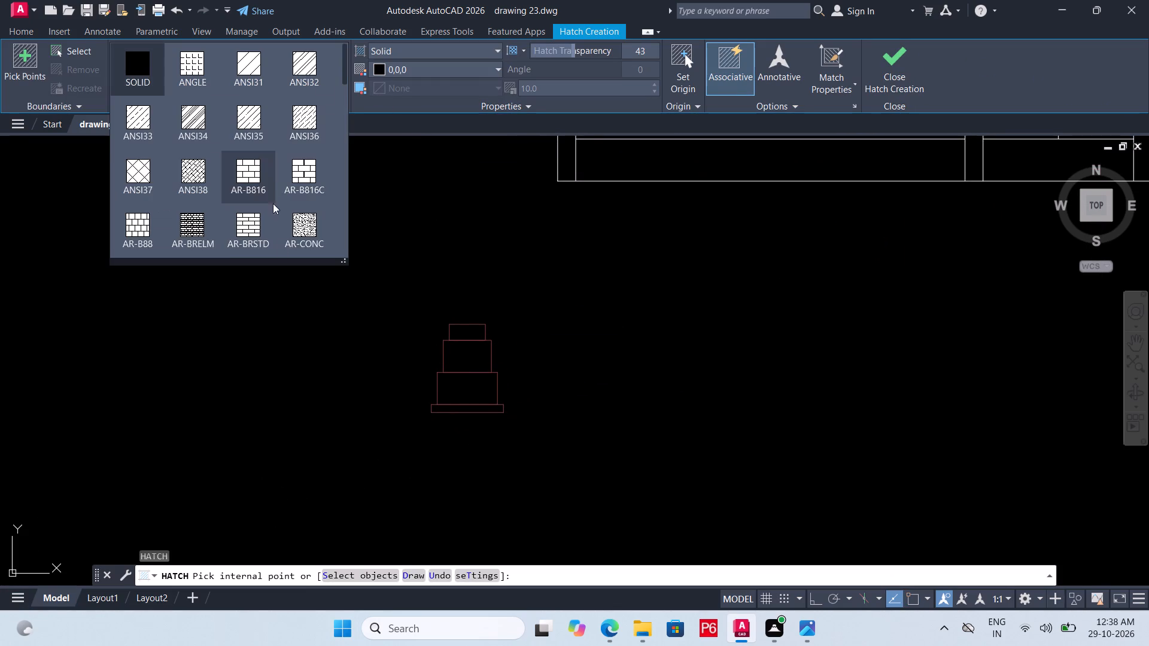
click(311, 229)
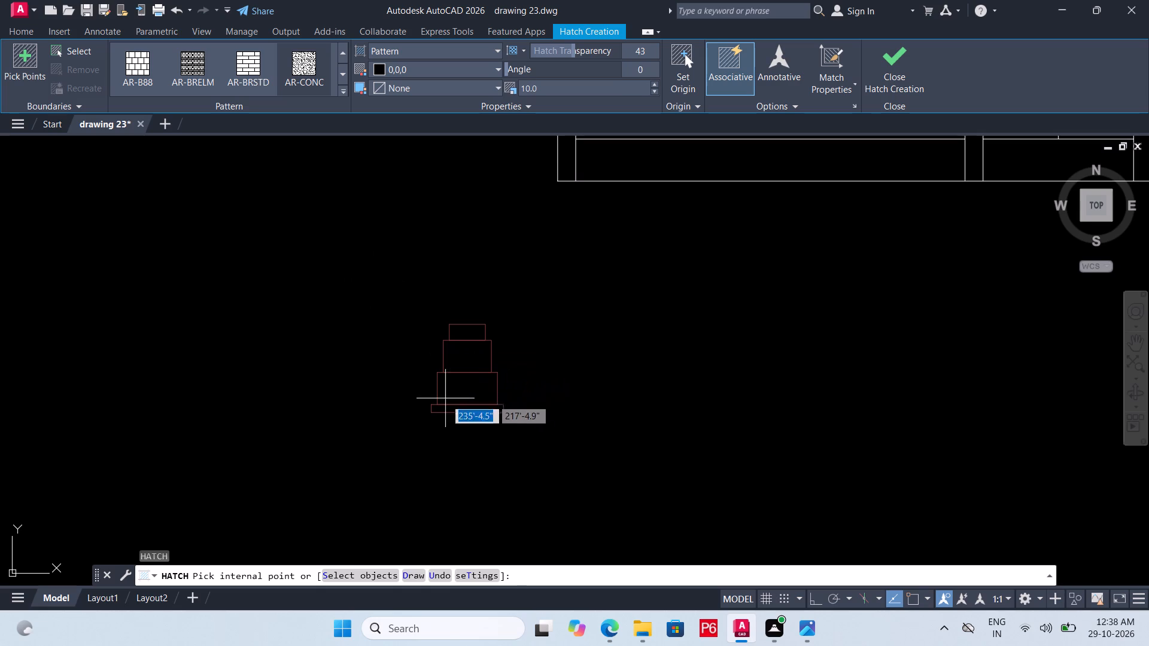
scroll(475, 410, up, 3)
click(310, 59)
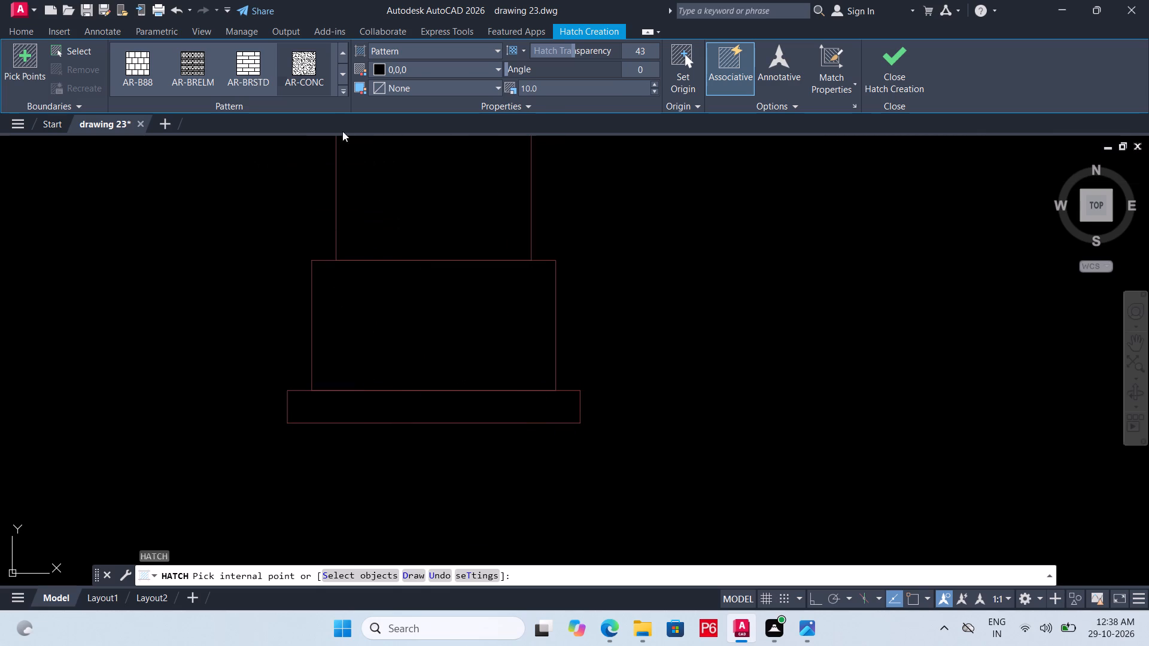
click(420, 406)
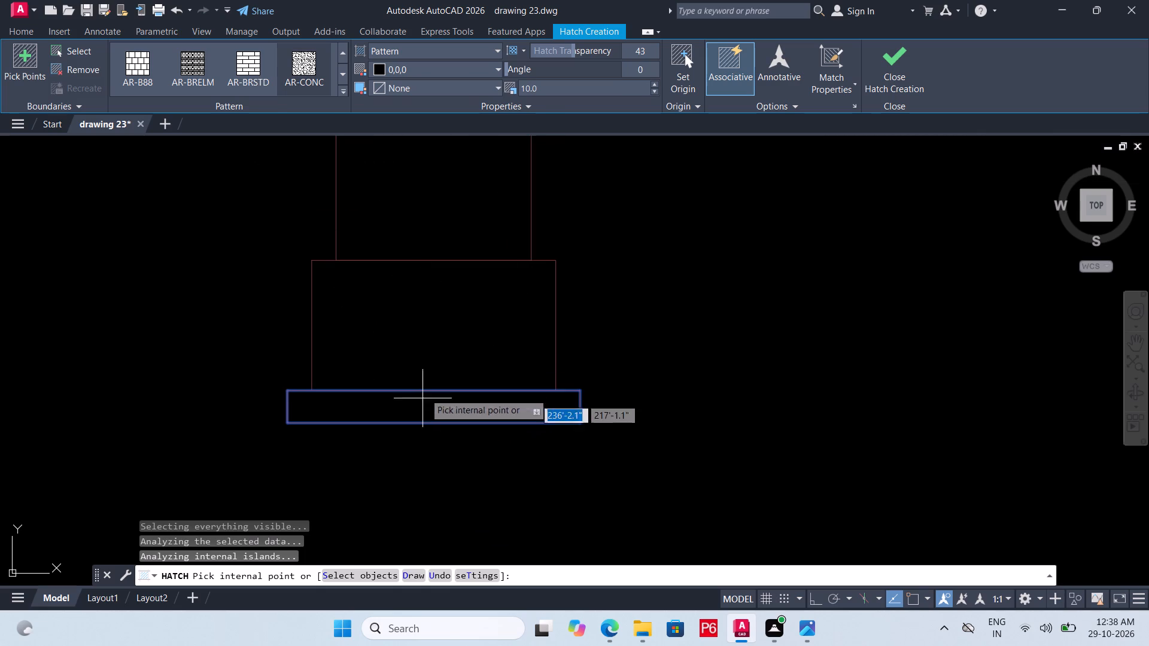
click(458, 69)
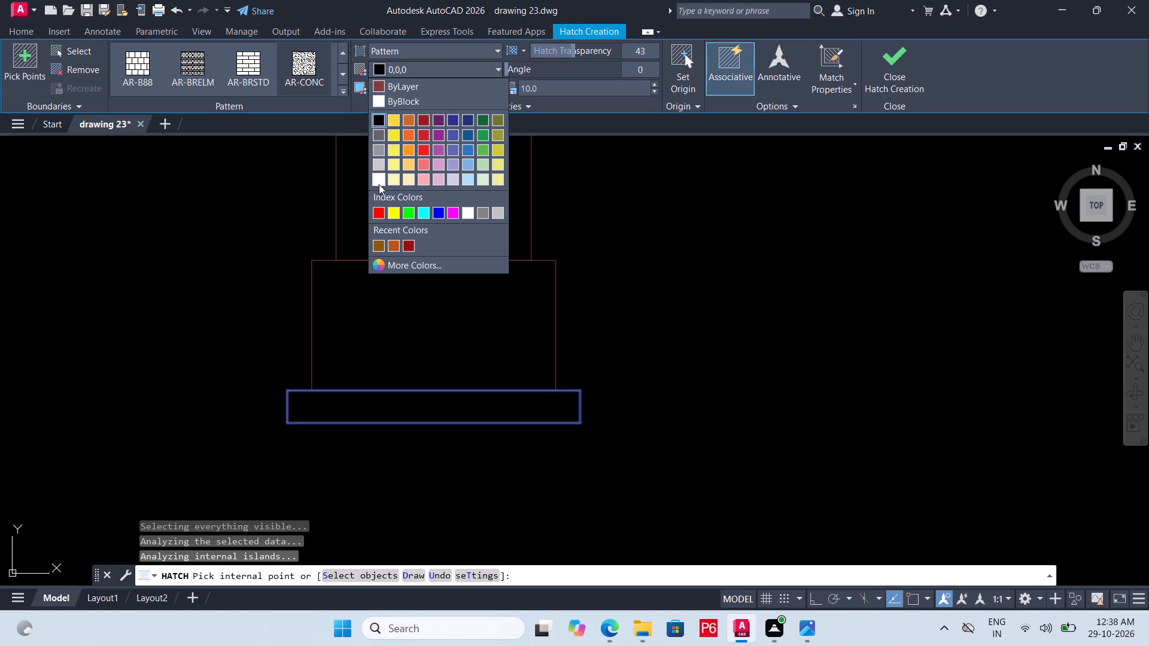
click(379, 179)
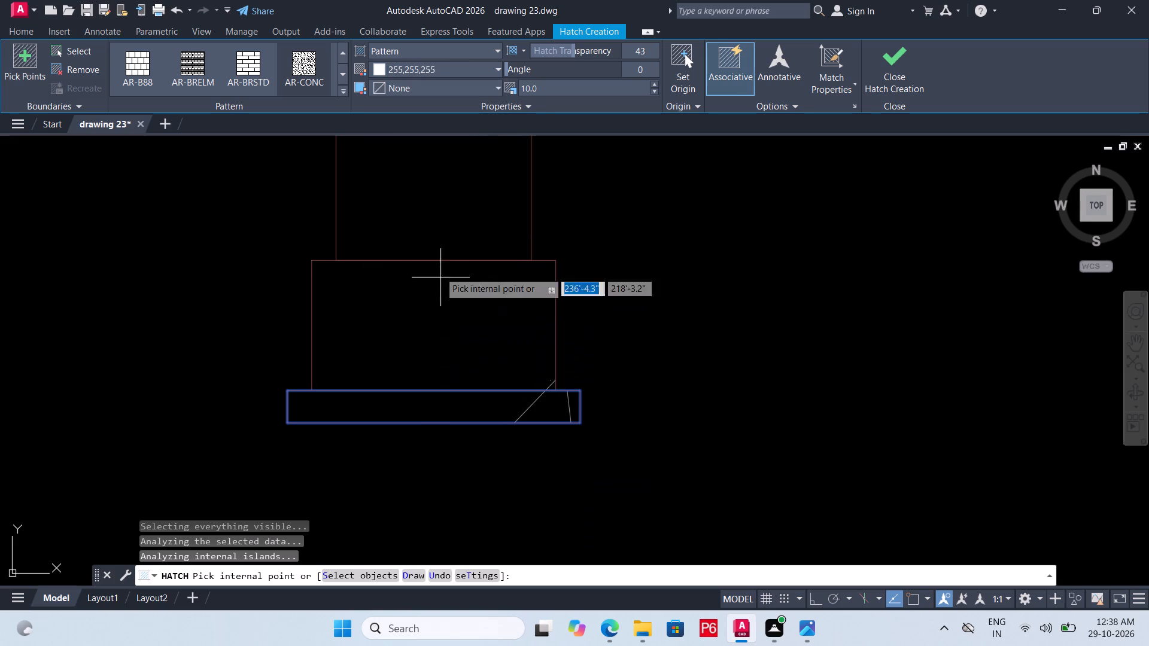
Add the 1'6" wide top course of the footing to the AR-CONC hatch and set the hatch scale to 1.
scroll(473, 354, down, 2)
click(467, 253)
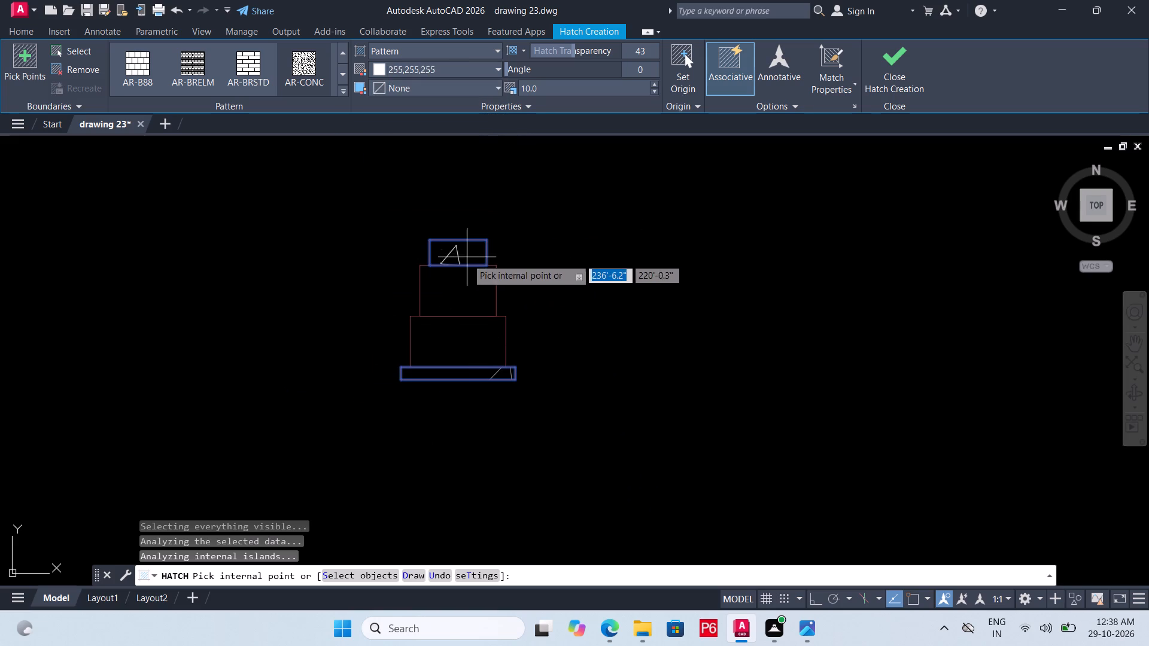
click(546, 90)
key(1)
key(Return)
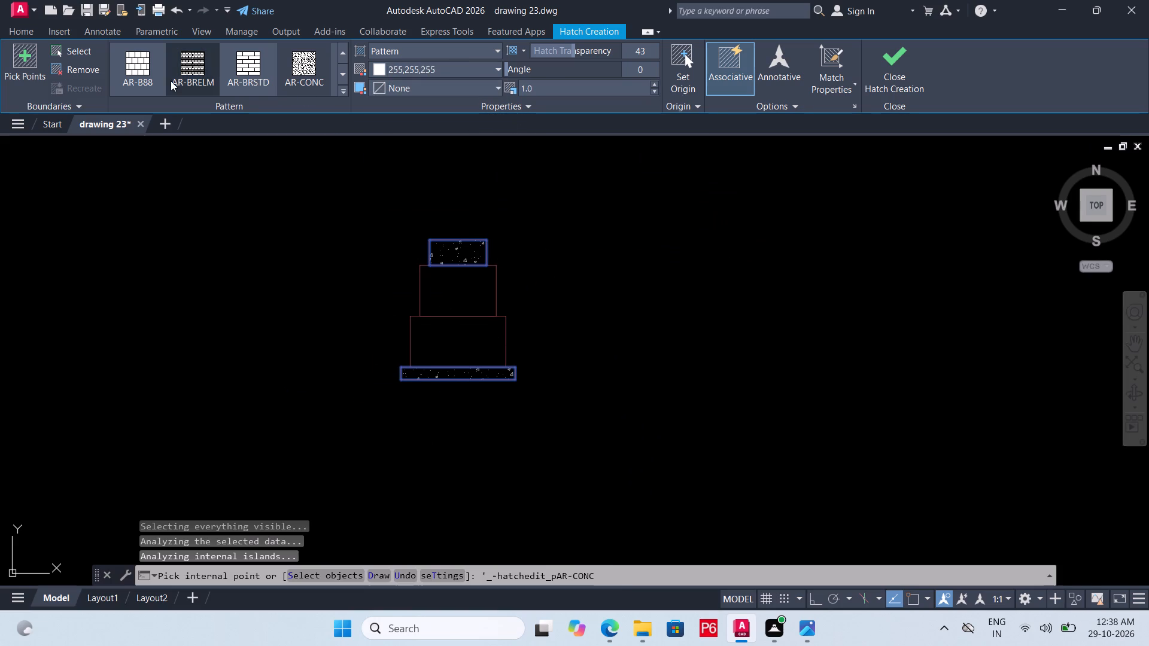
click(339, 90)
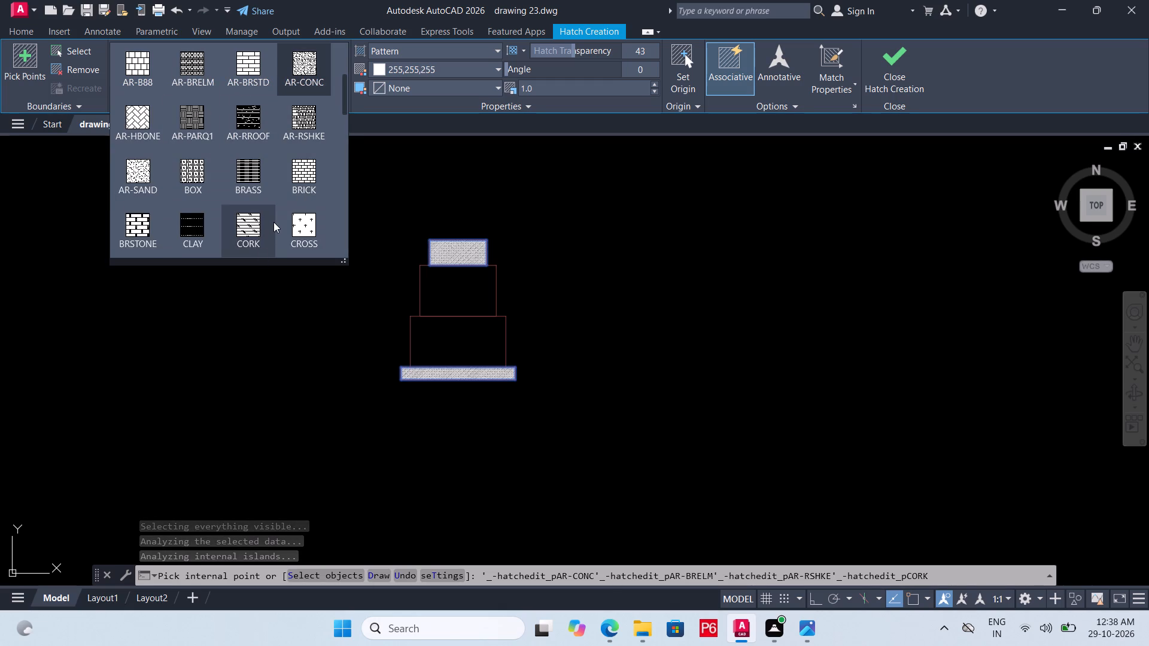
key(Escape)
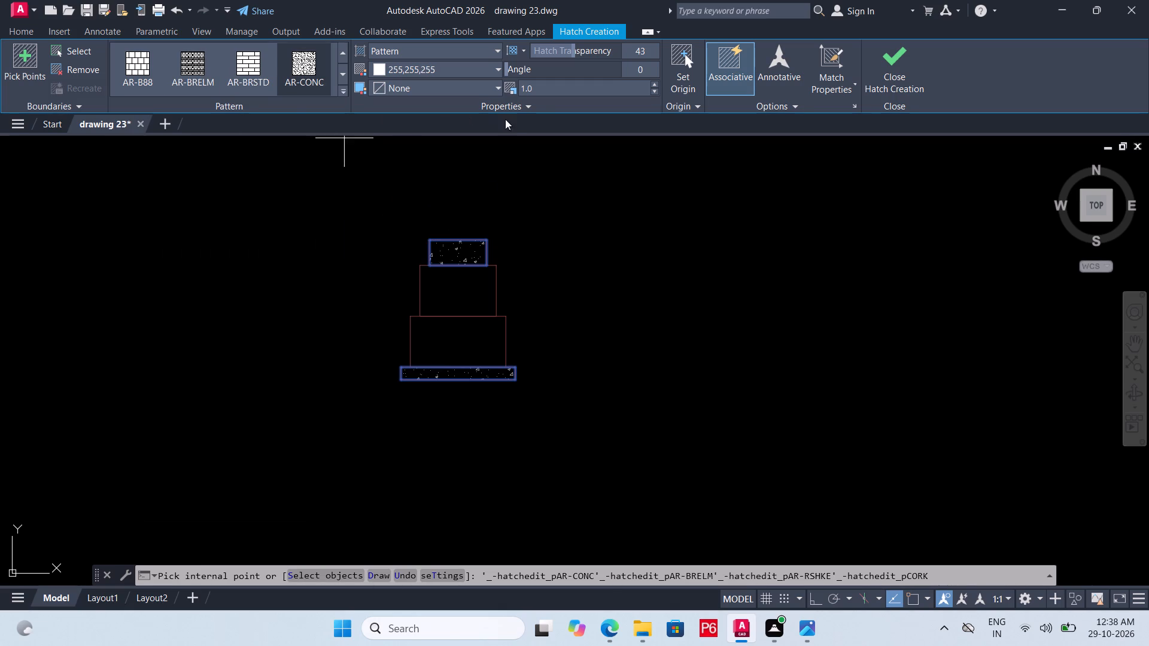
key(space)
Hatch the 2' and 2'6" wide middle courses of the stepped footing with the ANSI33 pattern.
key(j)
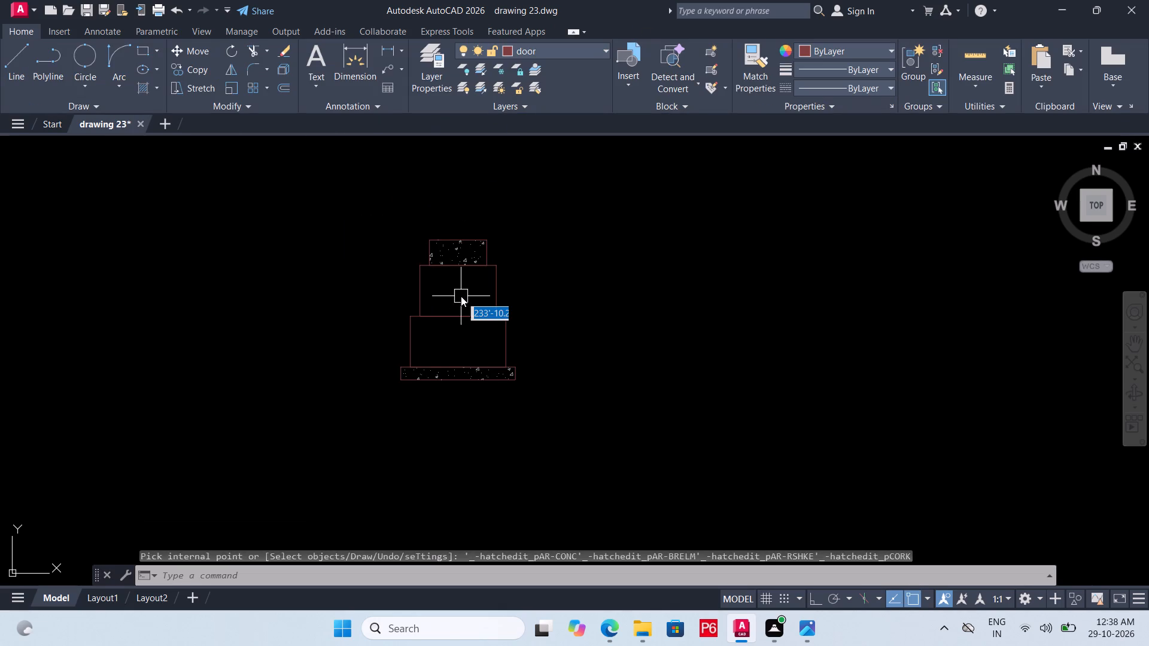
key(BackSpace)
key(h)
key(space)
click(339, 92)
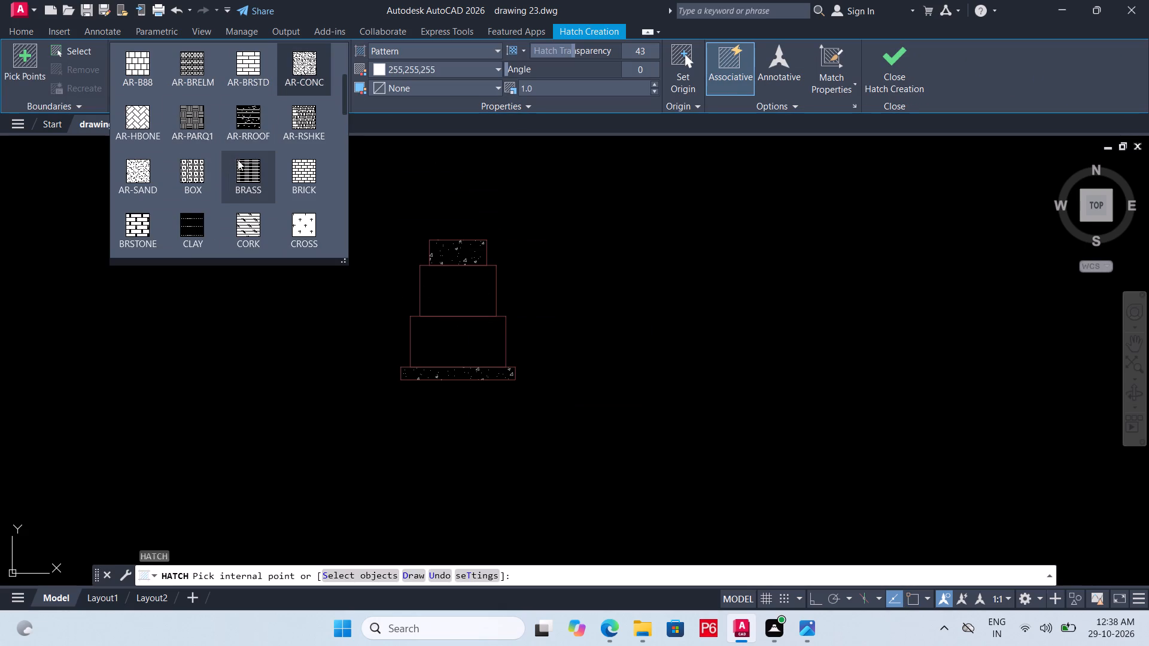
scroll(238, 160, down, 3)
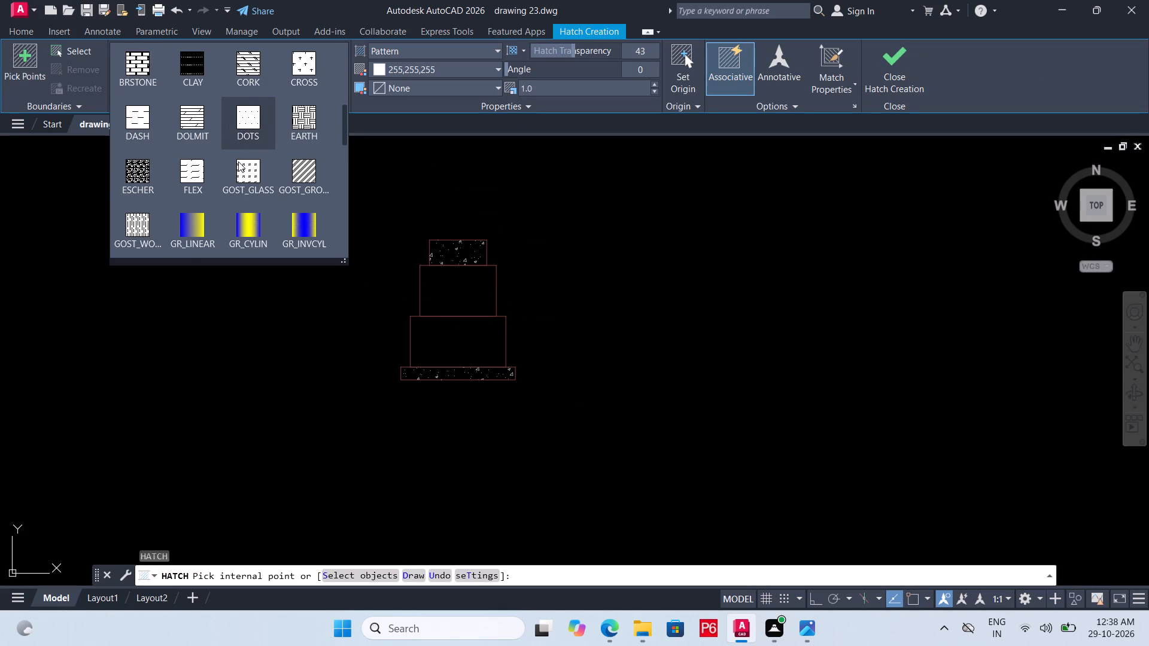
scroll(238, 161, down, 3)
scroll(238, 161, up, 9)
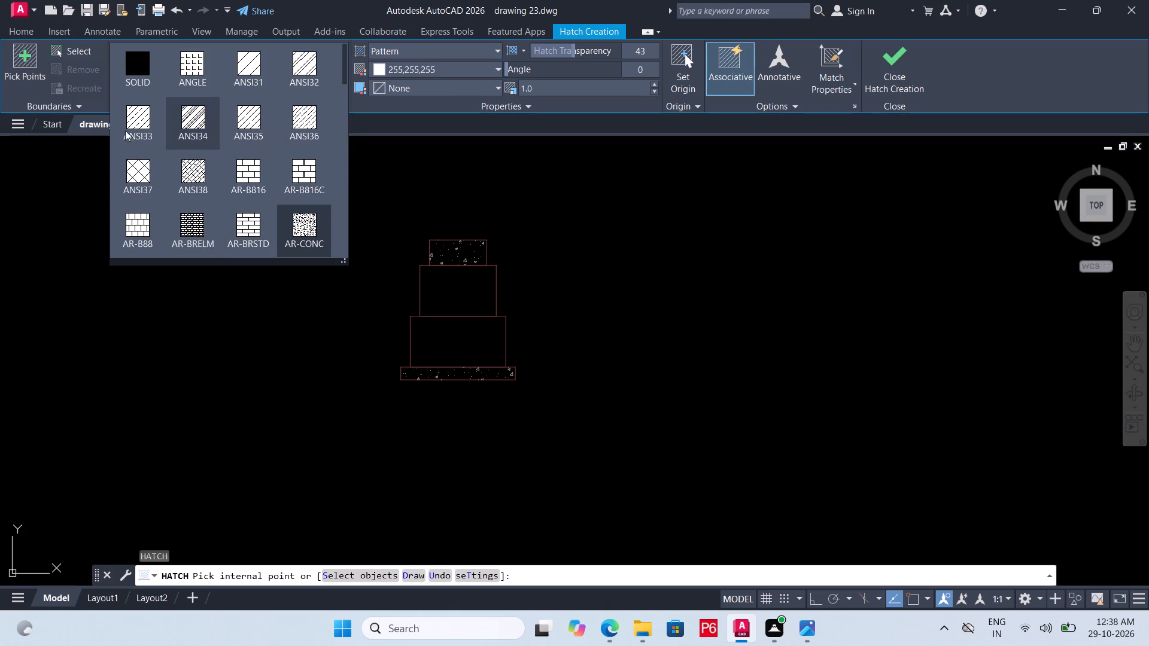
click(137, 114)
click(469, 300)
click(469, 348)
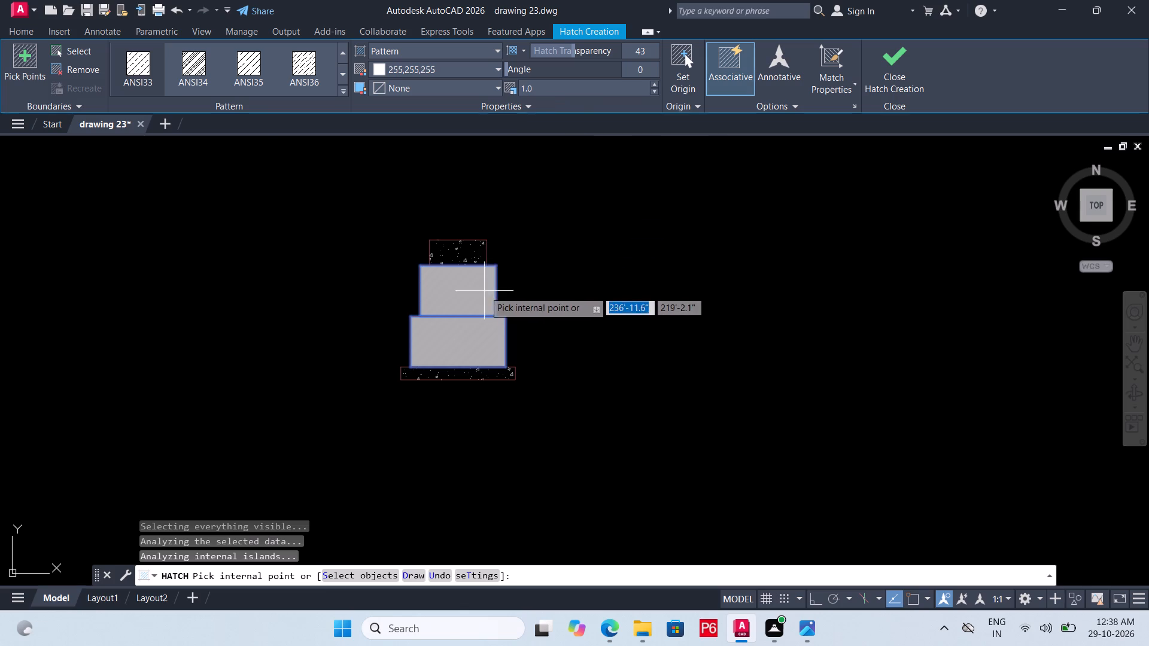
Set the scale of the middle courses' ANSI33 hatch to 10, and save the drawing.
scroll(484, 291, up, 3)
scroll(344, 267, up, 3)
scroll(354, 272, down, 3)
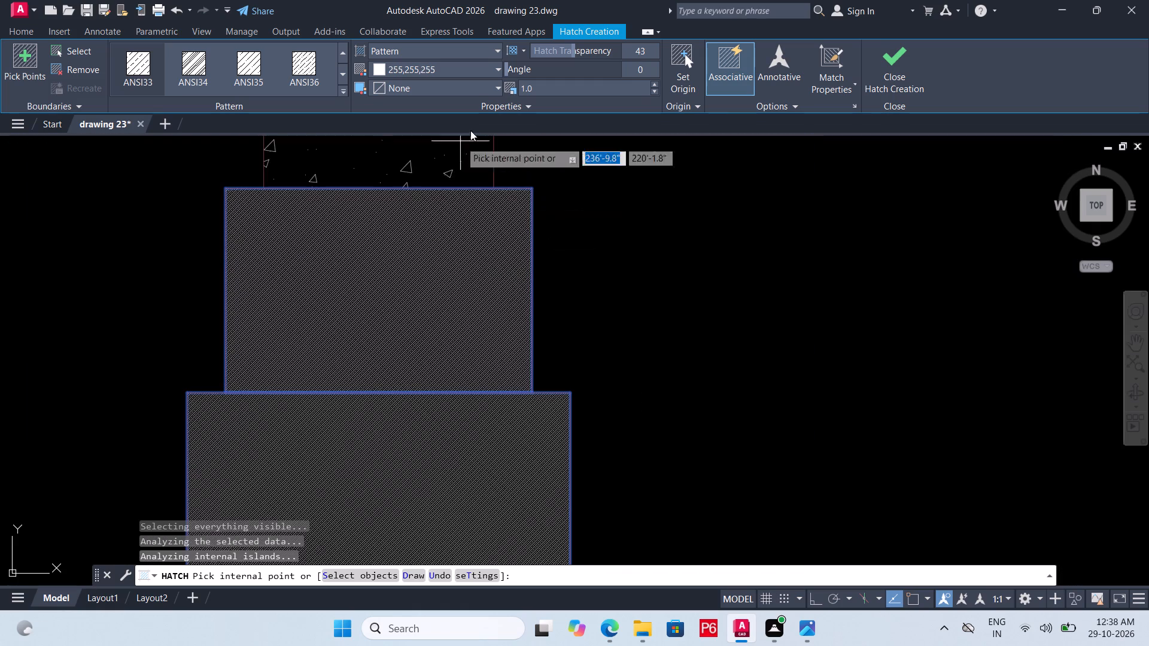
click(537, 86)
text(10)
key(Return)
scroll(540, 242, down, 1)
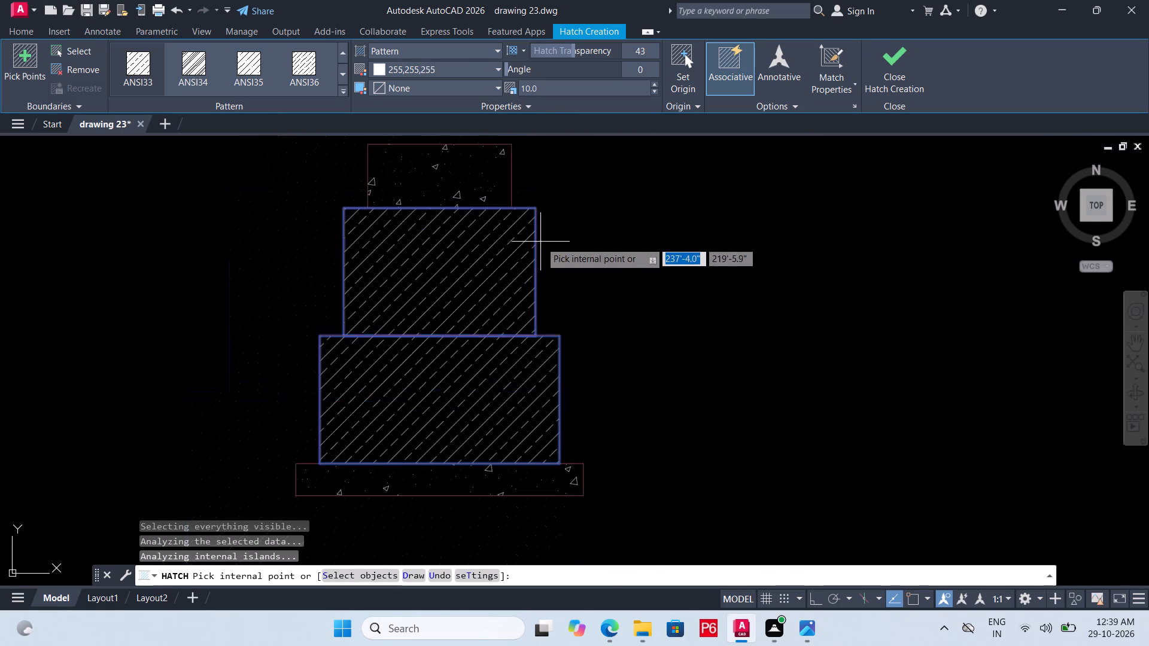
key(Escape)
key(ctrl+s)
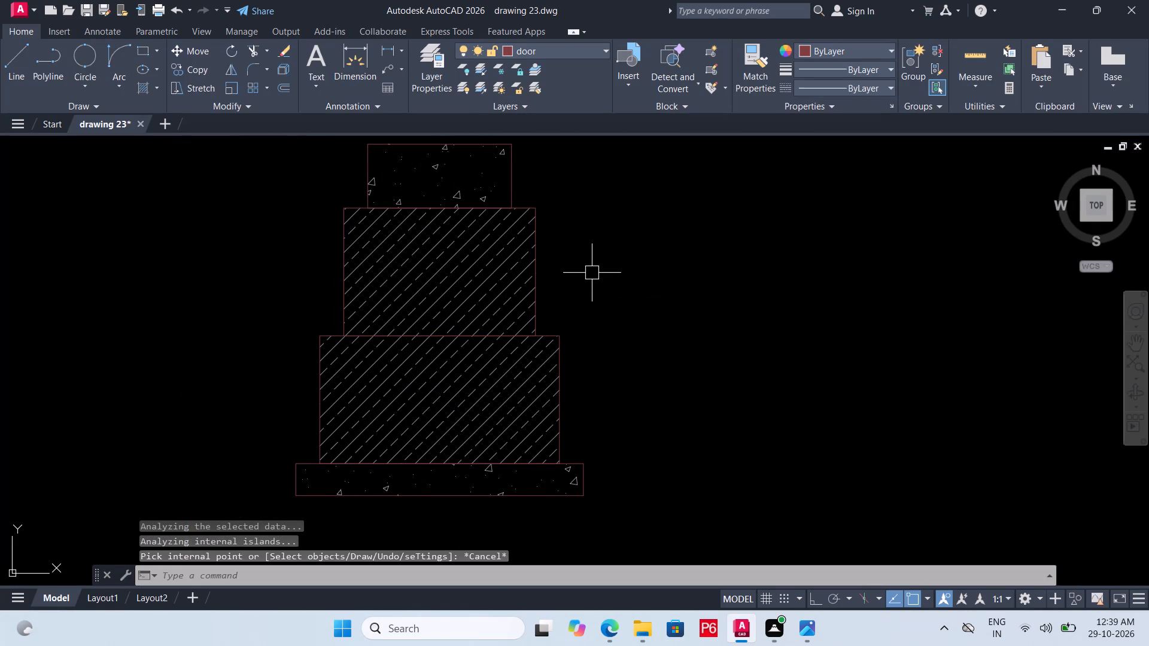
key(ctrl+s)
key(ctrl+s)
key(ctrl+s)
key(ctrl+s)
key(ctrl+s)
key(ctrl+s)
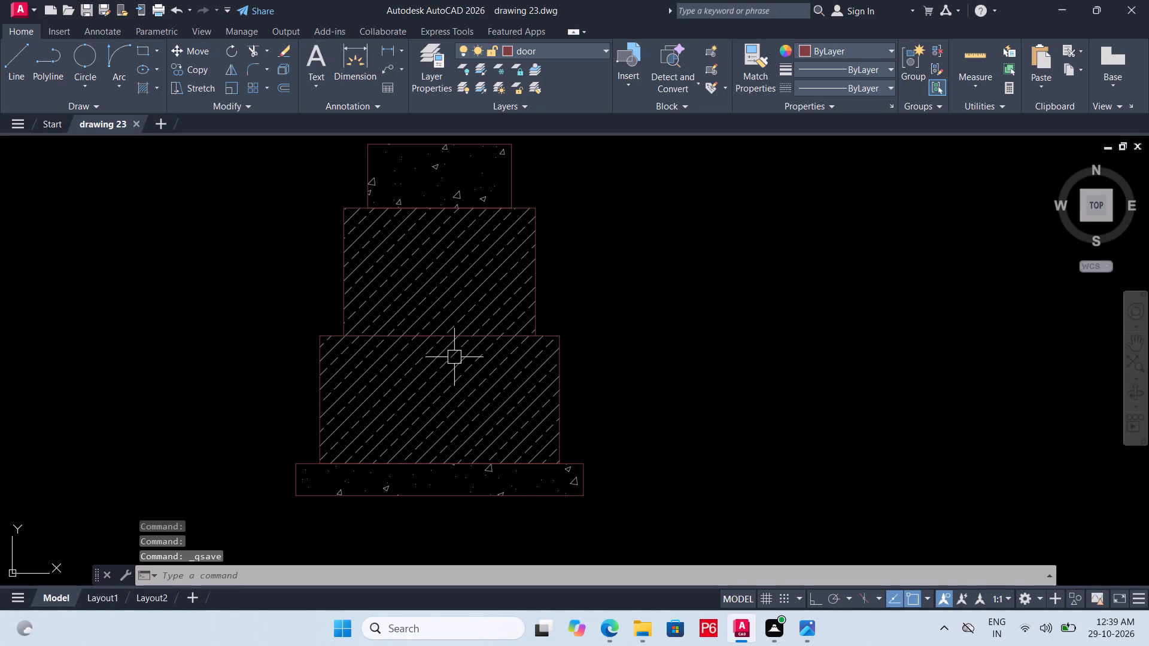
Convert the whole hatched stepped footing into a block named FOUNDATION, and save the drawing.
scroll(455, 358, down, 2)
click(368, 258)
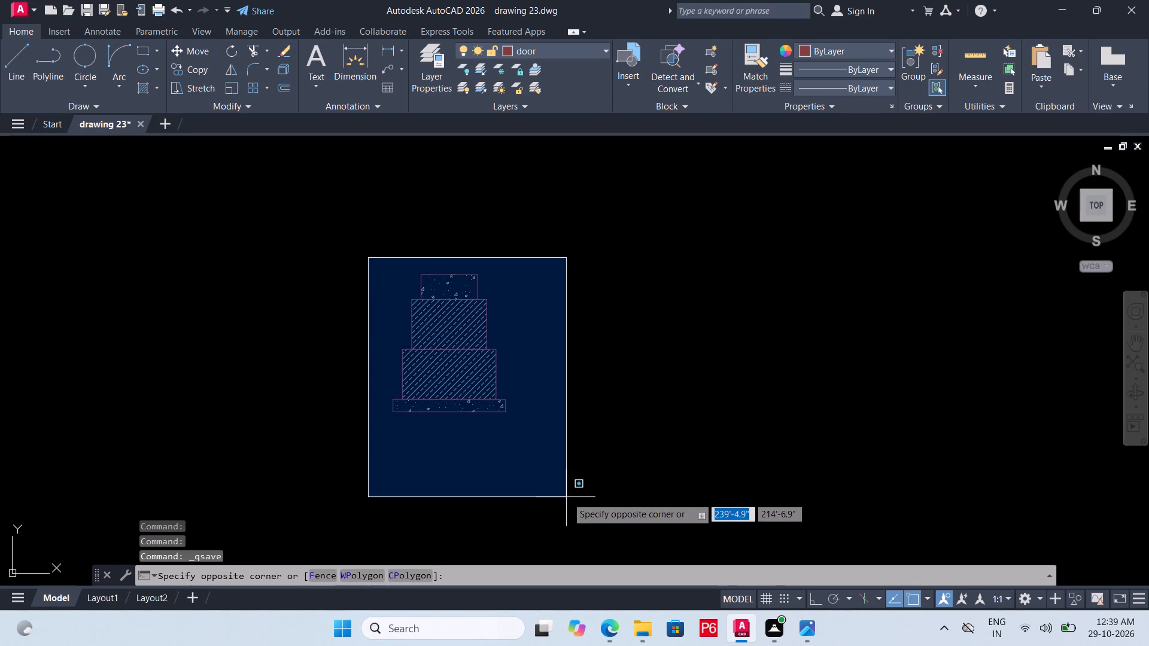
click(569, 456)
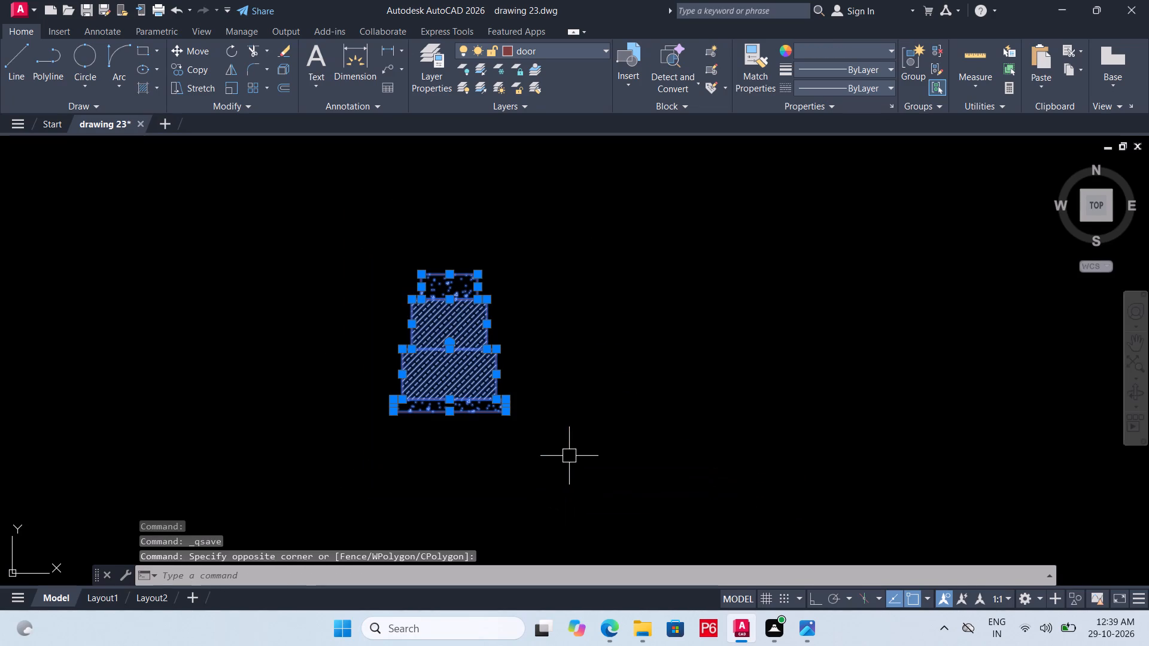
text(B)
key(space)
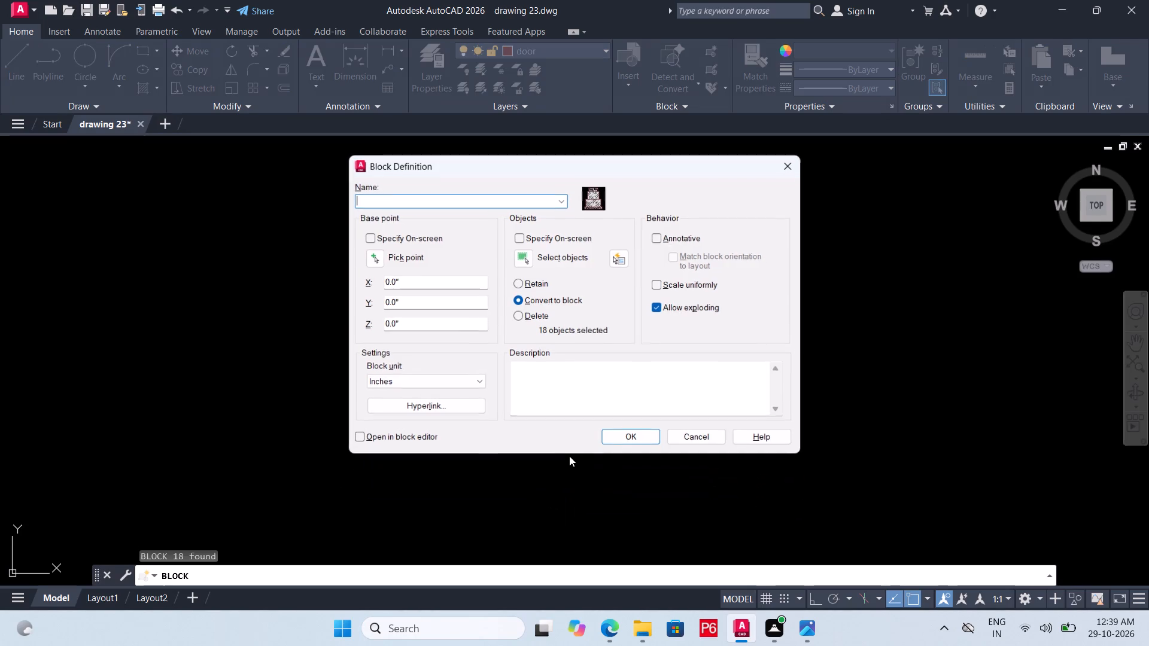
text(FOUNDATION)
click(628, 438)
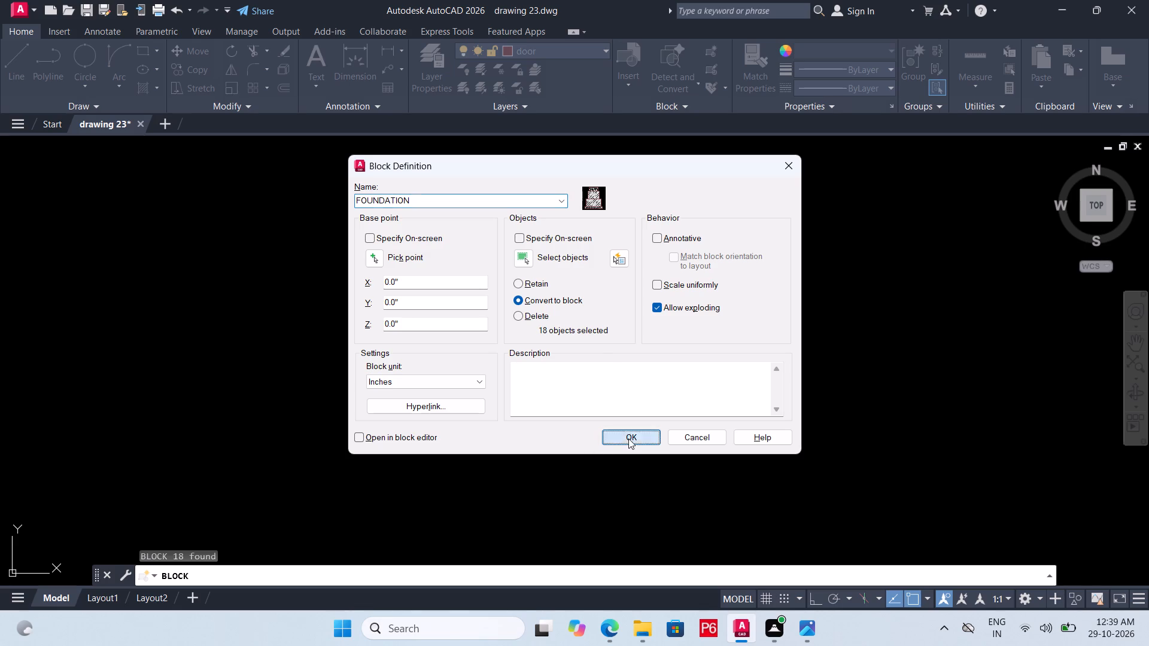
key(space)
scroll(449, 421, down, 2)
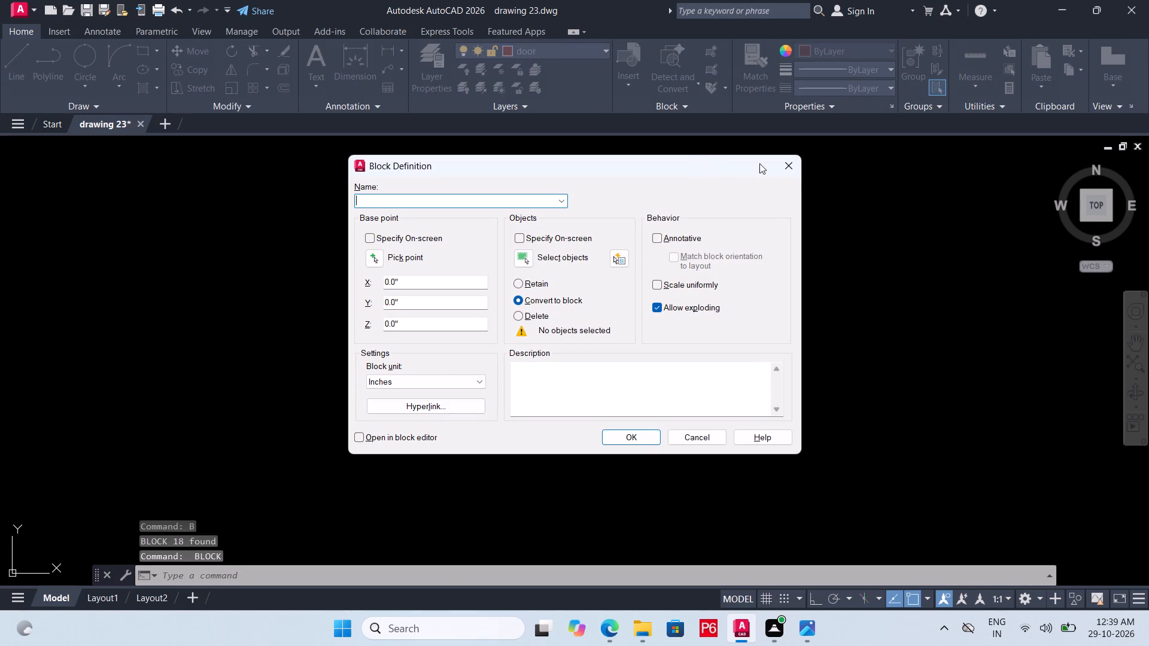
click(789, 163)
key(ctrl+s)
key(ctrl+s)
key(ctrl+s)
key(ctrl+s)
key(ctrl+s)
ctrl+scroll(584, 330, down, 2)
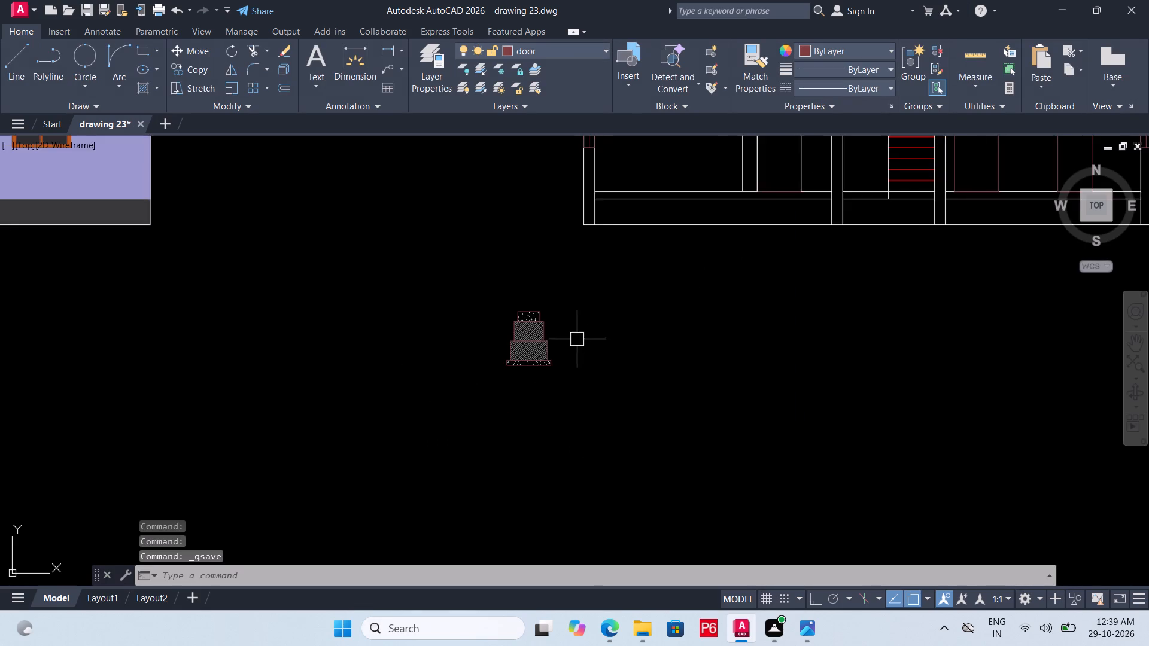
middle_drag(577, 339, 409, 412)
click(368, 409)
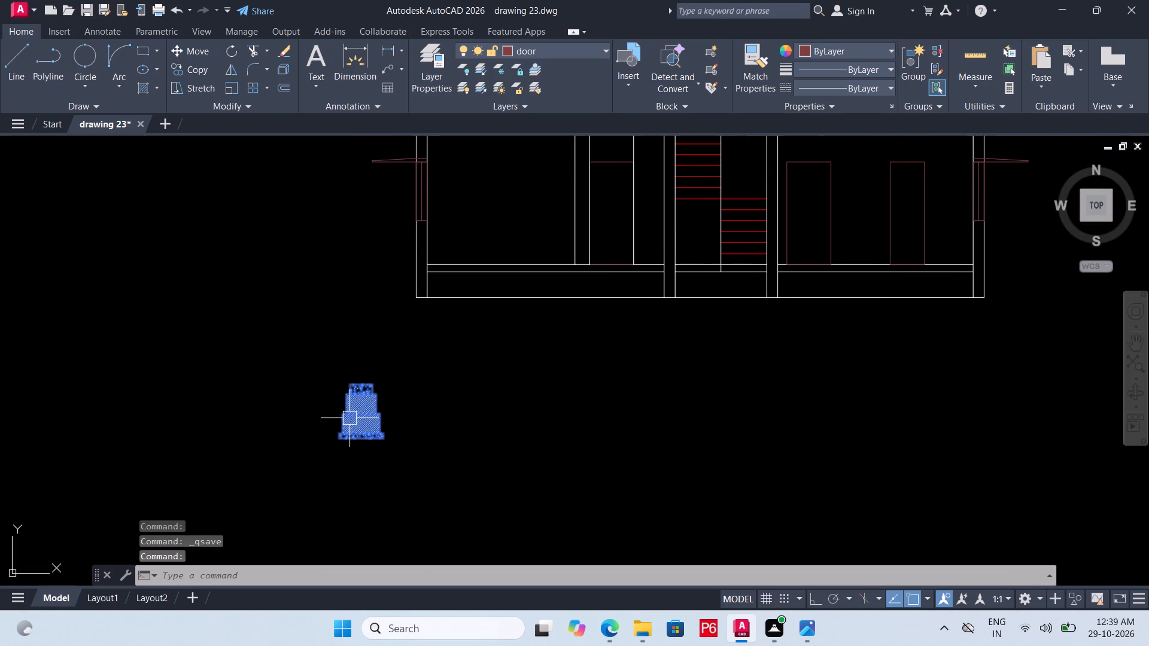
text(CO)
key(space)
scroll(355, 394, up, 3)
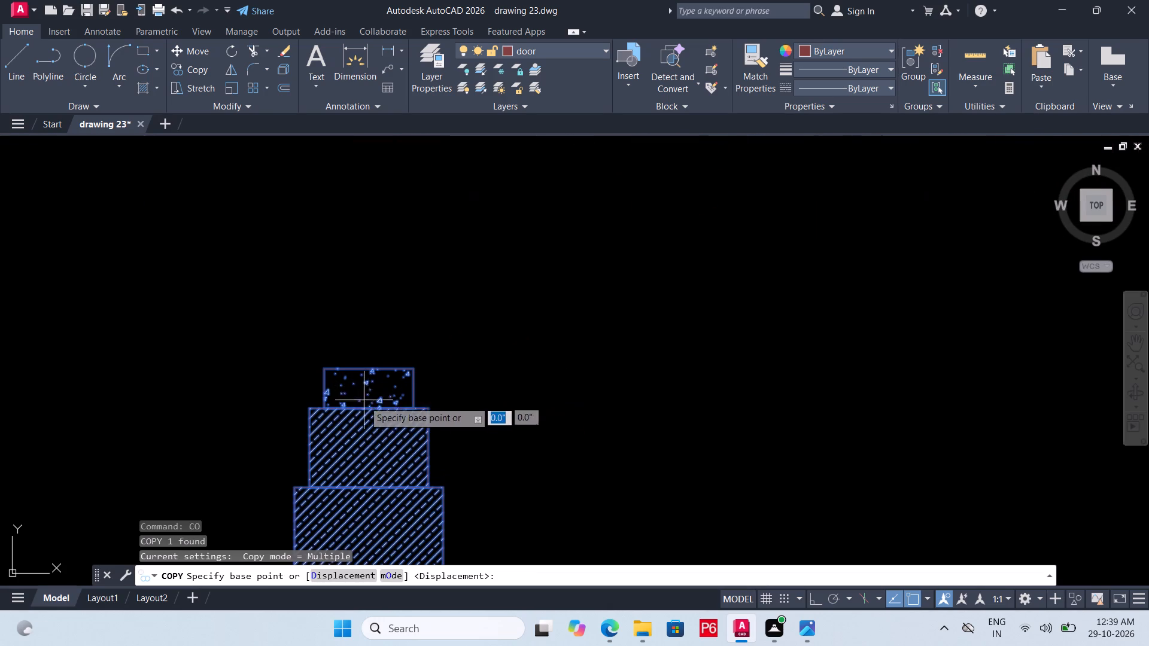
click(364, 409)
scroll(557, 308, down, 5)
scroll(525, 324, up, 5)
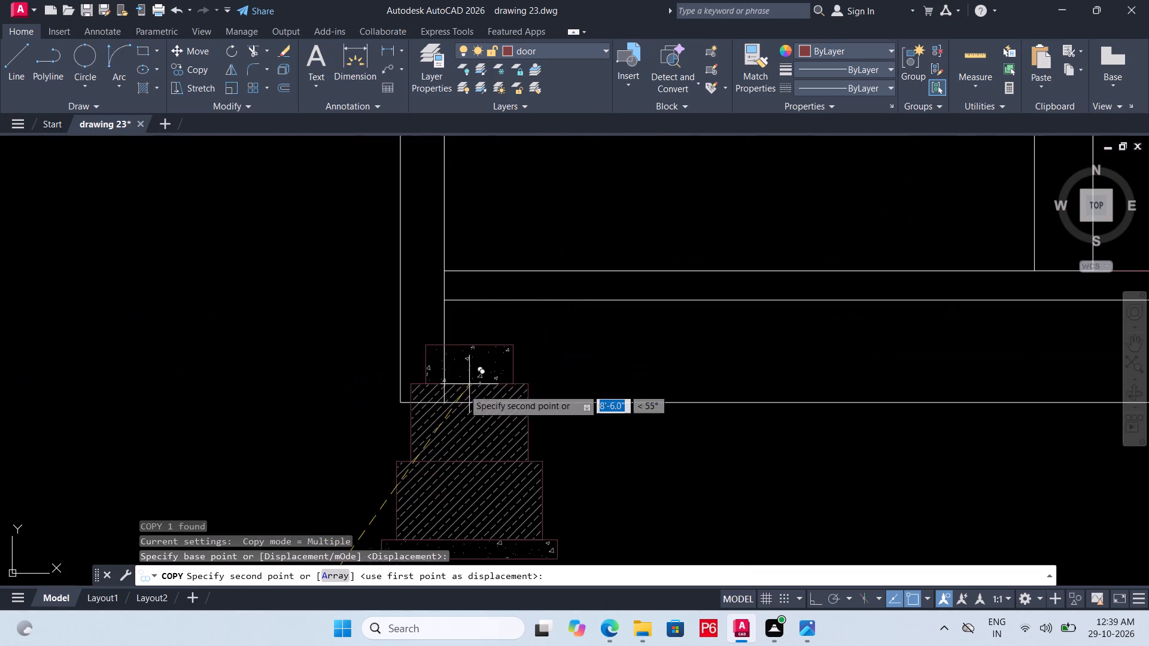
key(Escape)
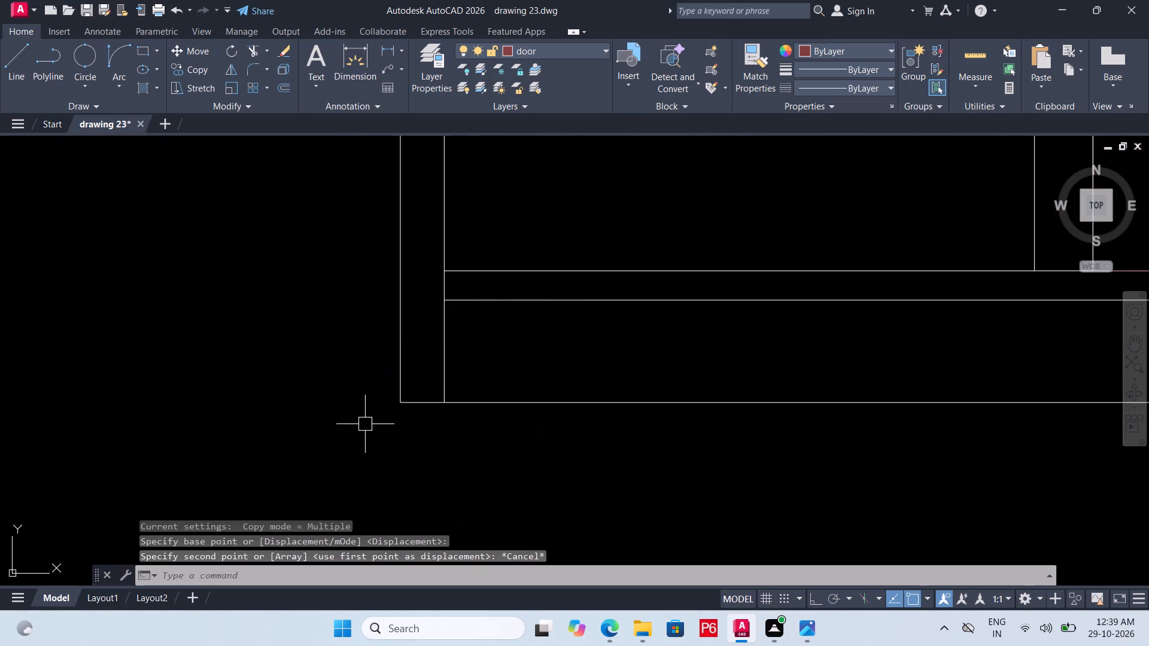
Draw a line across the bottom end of the section's left outer wall, from corner to corner.
text(L)
key(space)
click(406, 404)
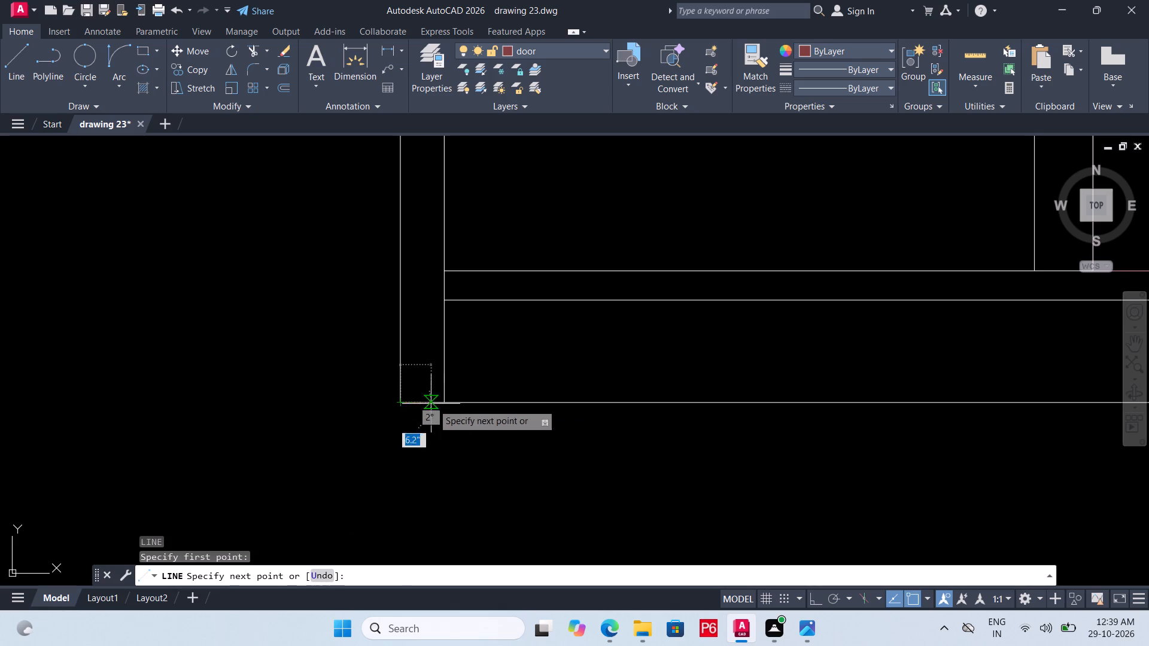
click(449, 404)
scroll(289, 425, down, 3)
key(space)
Draw a line across the bottom end of the wall on the left side of the staircase.
scroll(561, 436, up, 2)
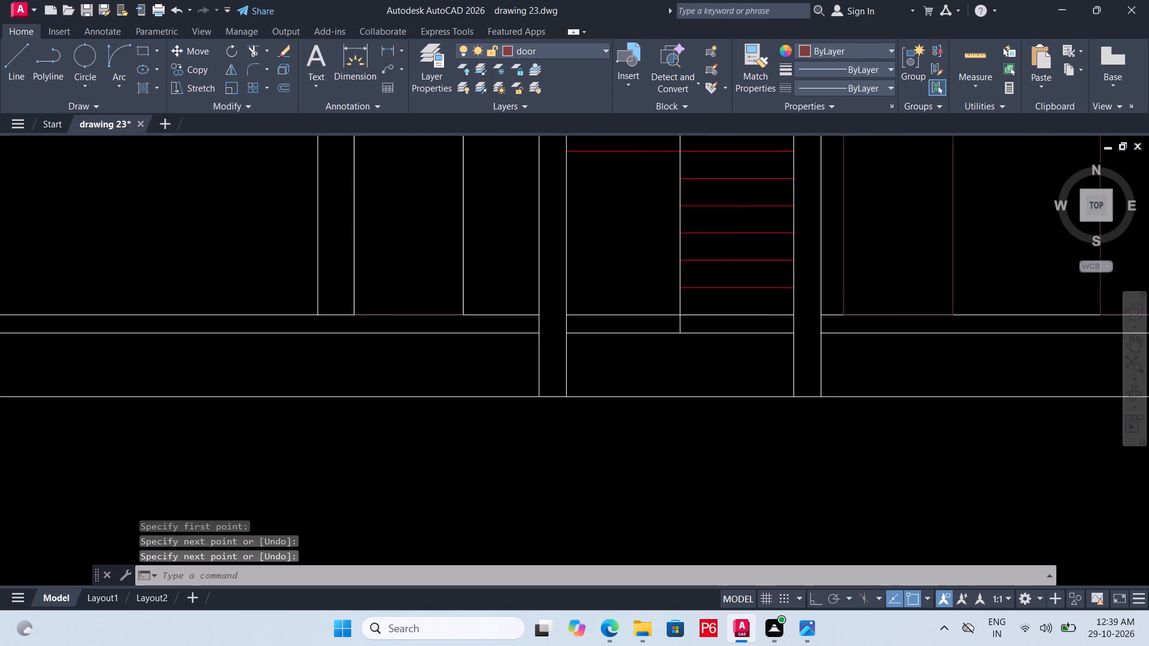
scroll(561, 436, up, 3)
key(l)
key(space)
drag(463, 281, 470, 281)
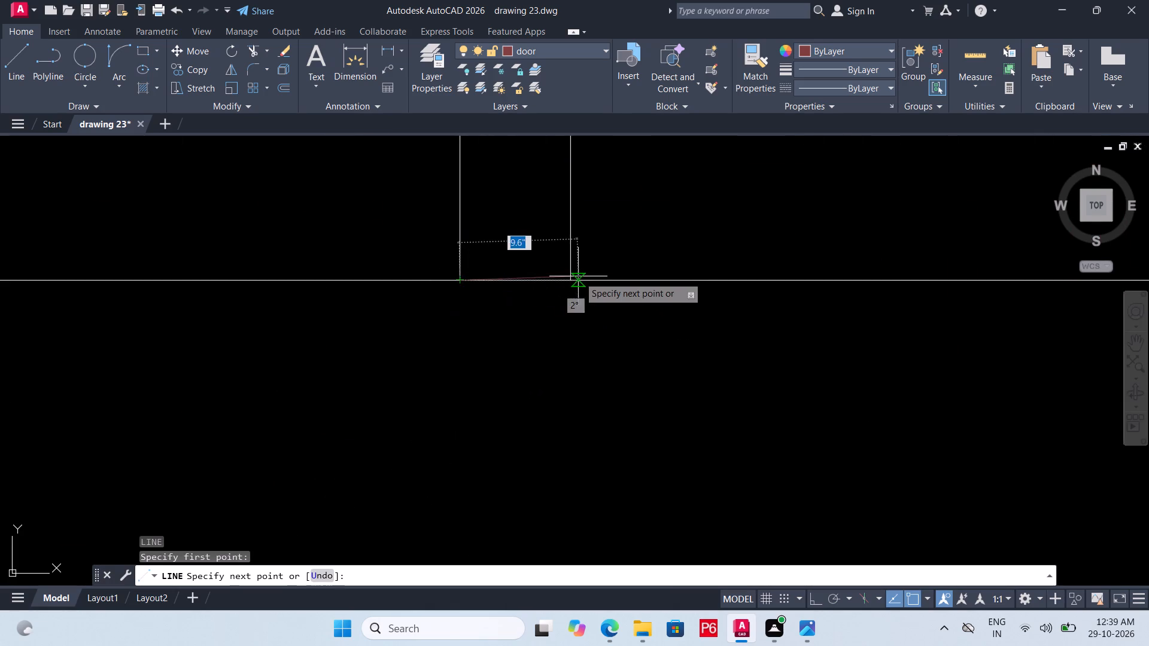
click(579, 276)
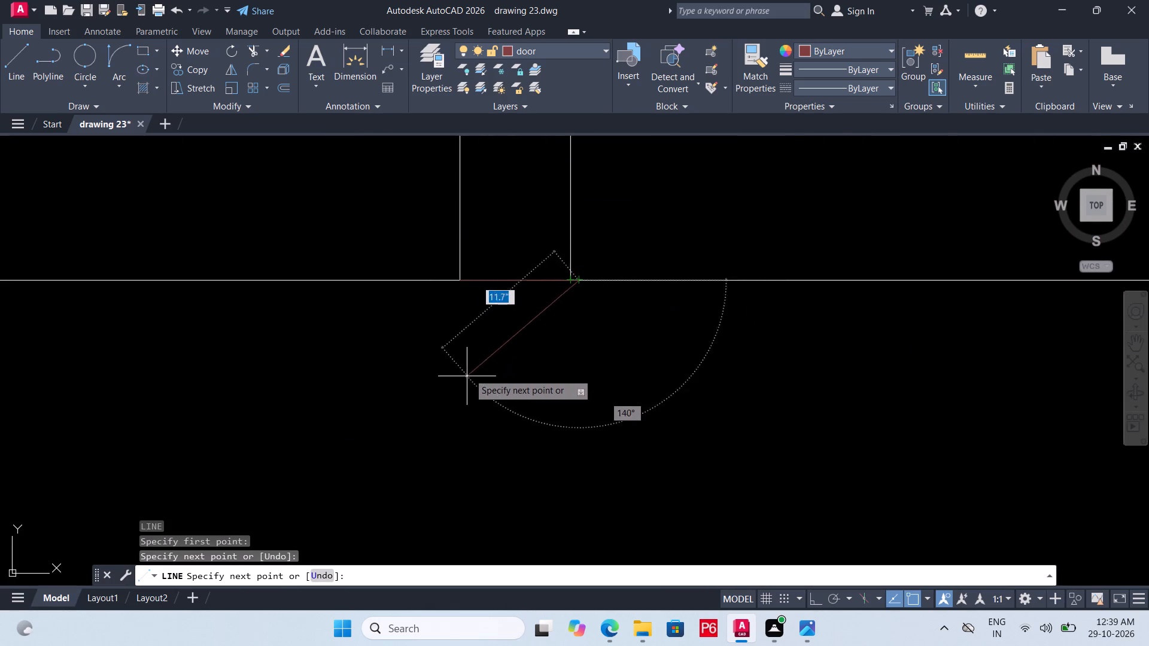
key(ctrl+z)
click(576, 282)
key(space)
scroll(468, 396, down, 2)
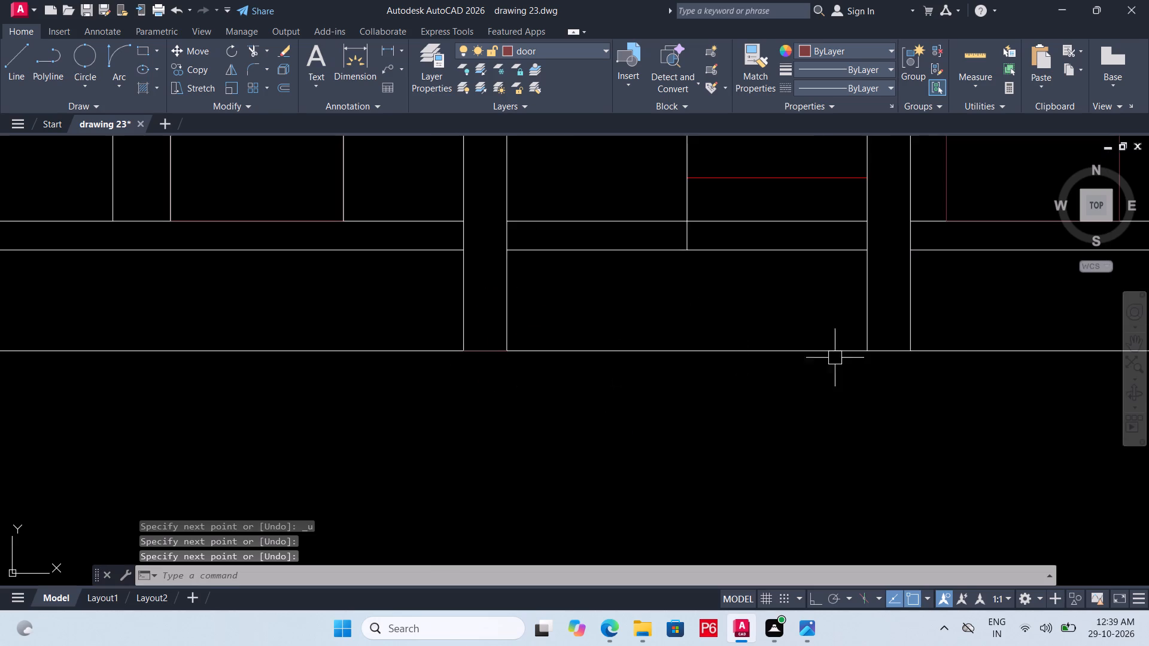
Draw a line across the bottom end of the wall on the right side of the staircase.
scroll(941, 353, up, 3)
key(l)
key(space)
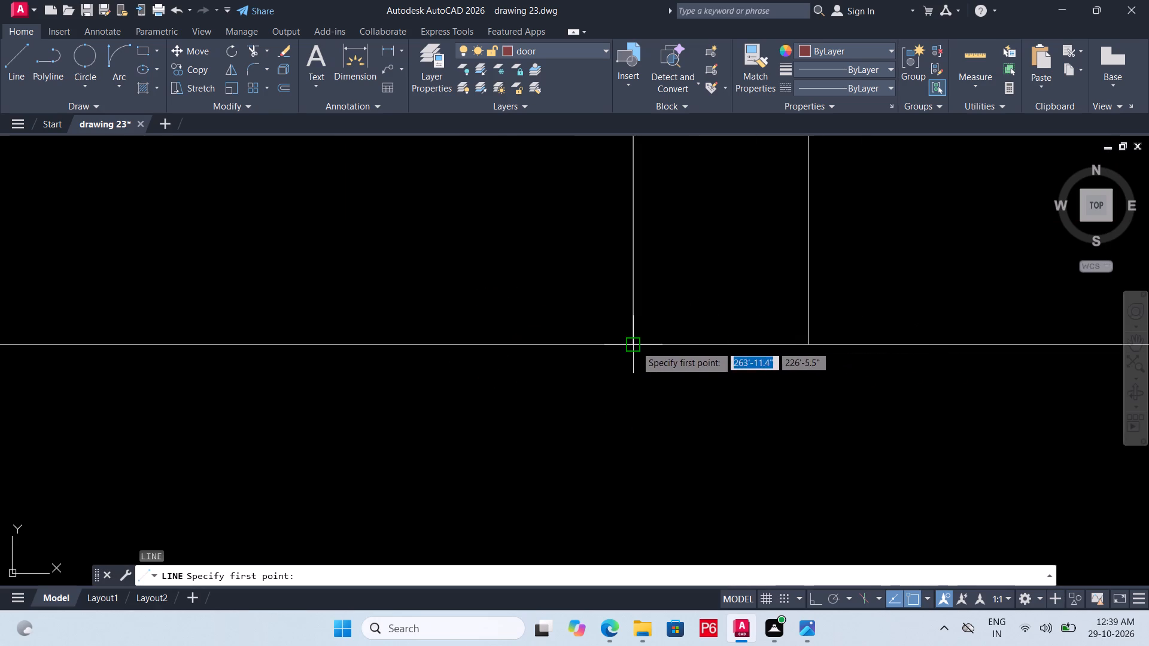
drag(637, 345, 652, 343)
click(804, 345)
scroll(507, 381, down, 4)
key(space)
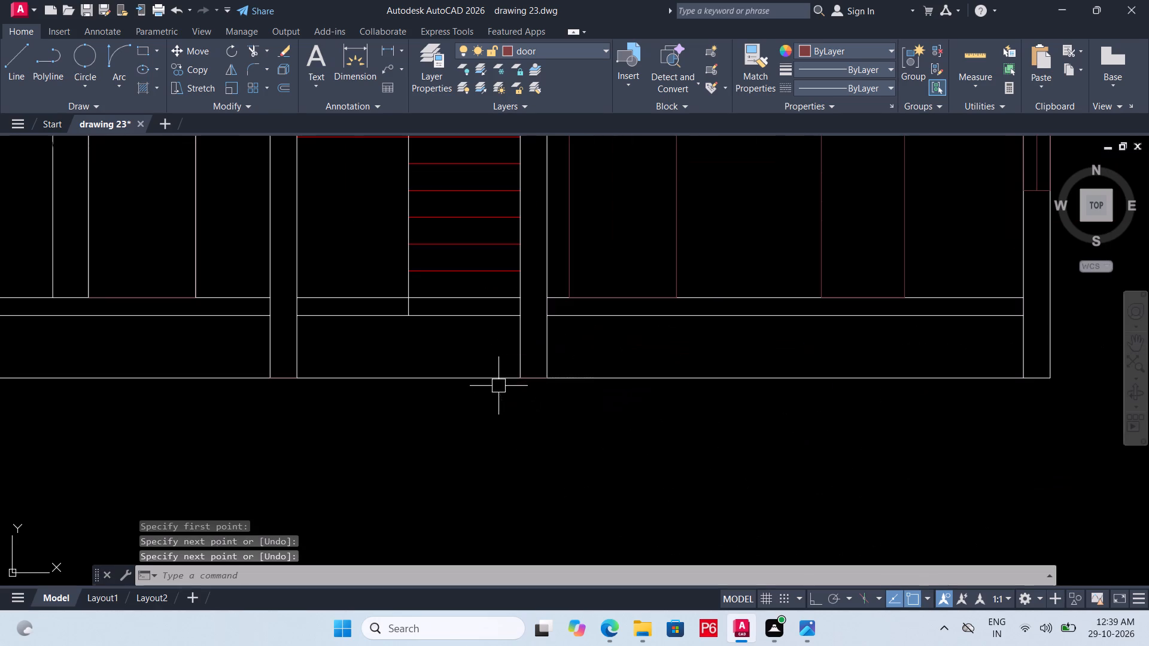
Draw a line across the bottom end of the section's right outer wall, and save the drawing.
scroll(1057, 383, up, 3)
key(l)
key(space)
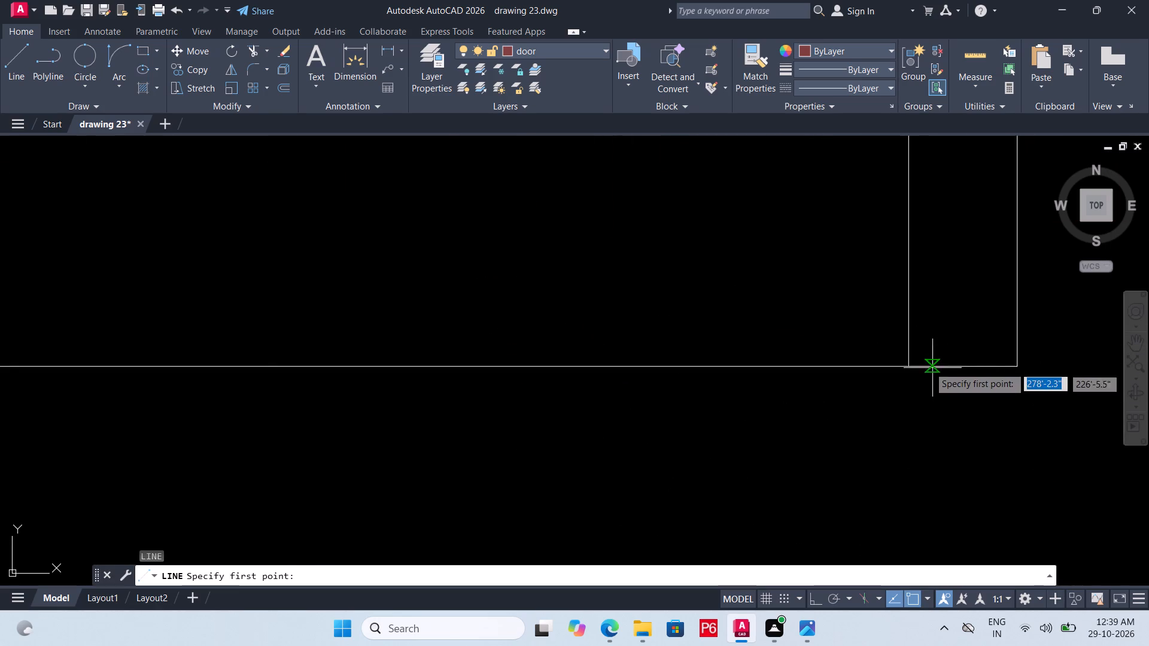
click(913, 365)
click(1017, 362)
scroll(994, 430, down, 1)
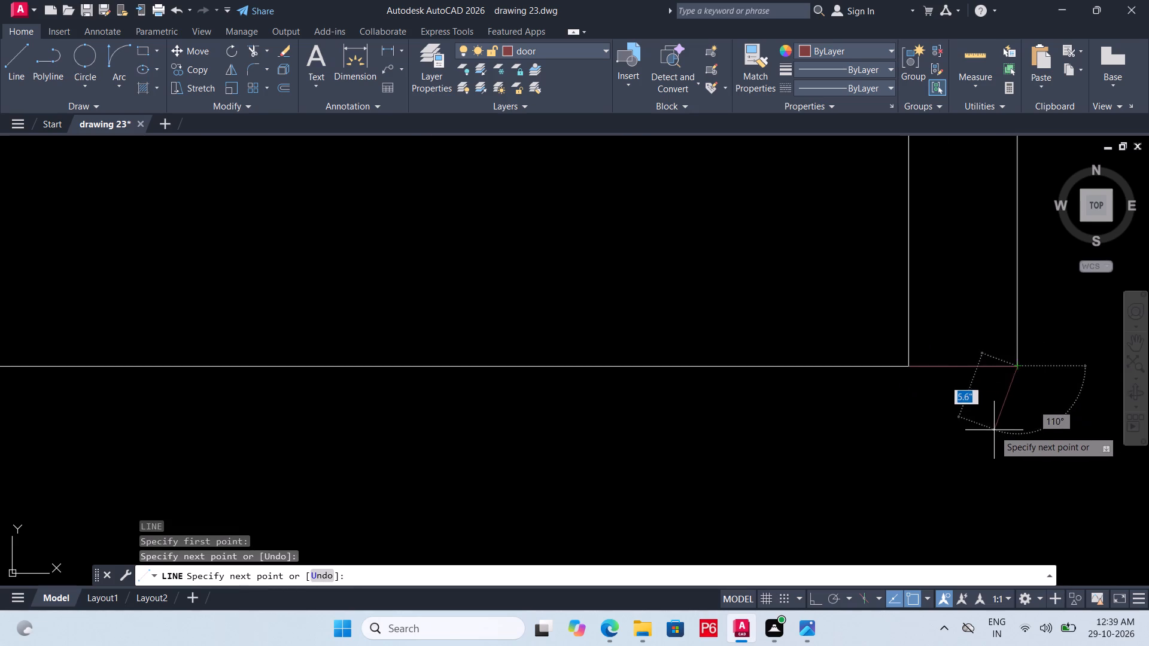
scroll(994, 430, down, 1)
key(ctrl+s)
key(ctrl+s)
key(ctrl+s)
key(ctrl+s)
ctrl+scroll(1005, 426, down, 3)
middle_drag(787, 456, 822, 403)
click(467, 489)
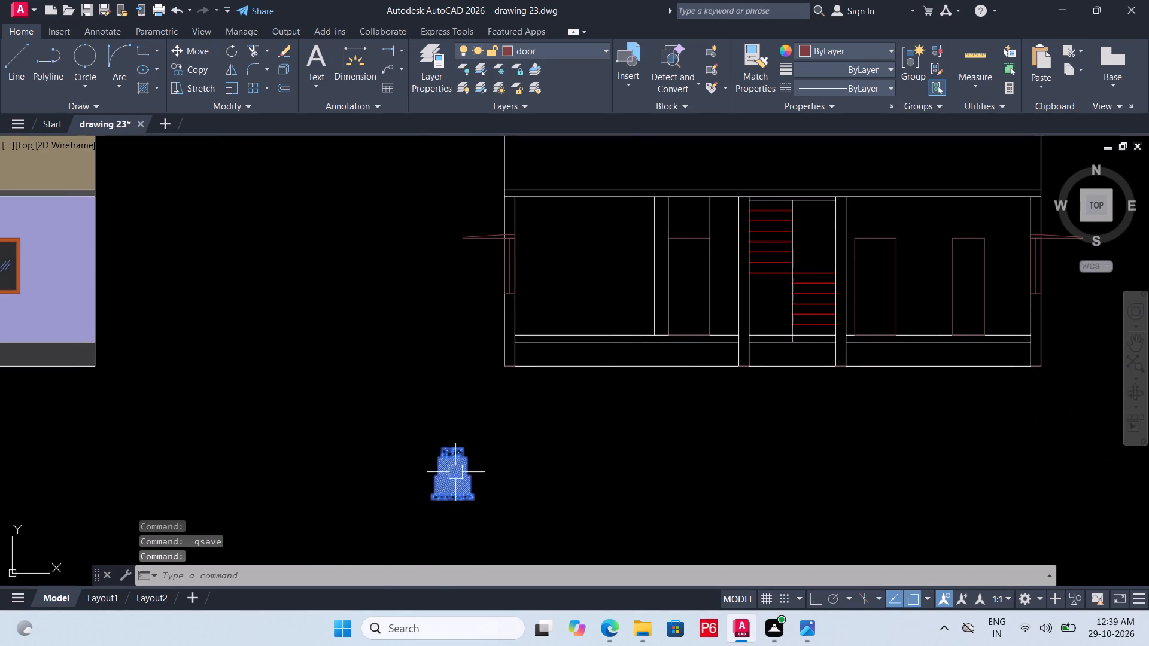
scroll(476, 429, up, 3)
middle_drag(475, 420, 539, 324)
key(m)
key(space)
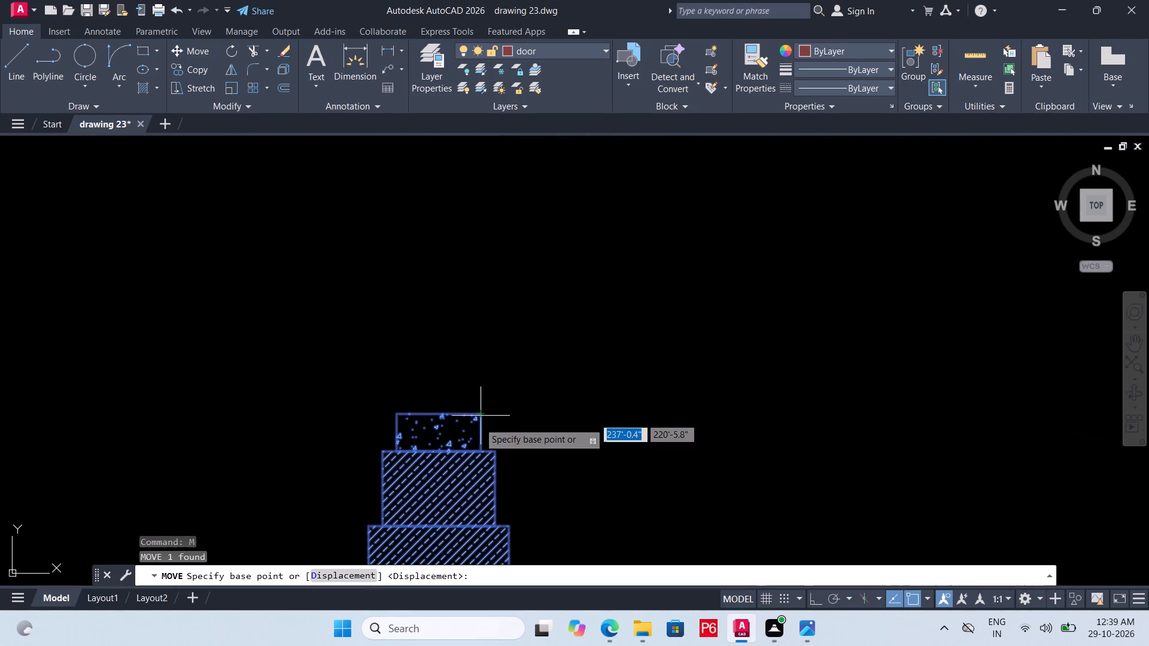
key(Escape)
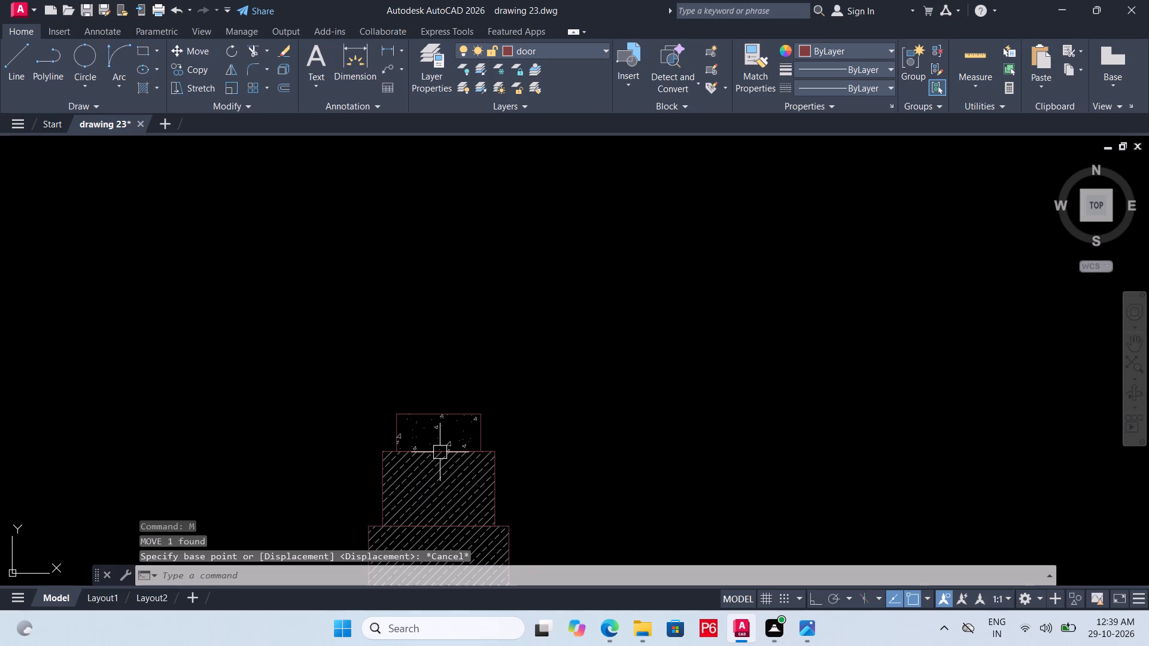
Copy the foundation block from the midpoint of its top course's base to the bottom midpoint of the section's left outer wall.
key(c)
text(P)
key(space)
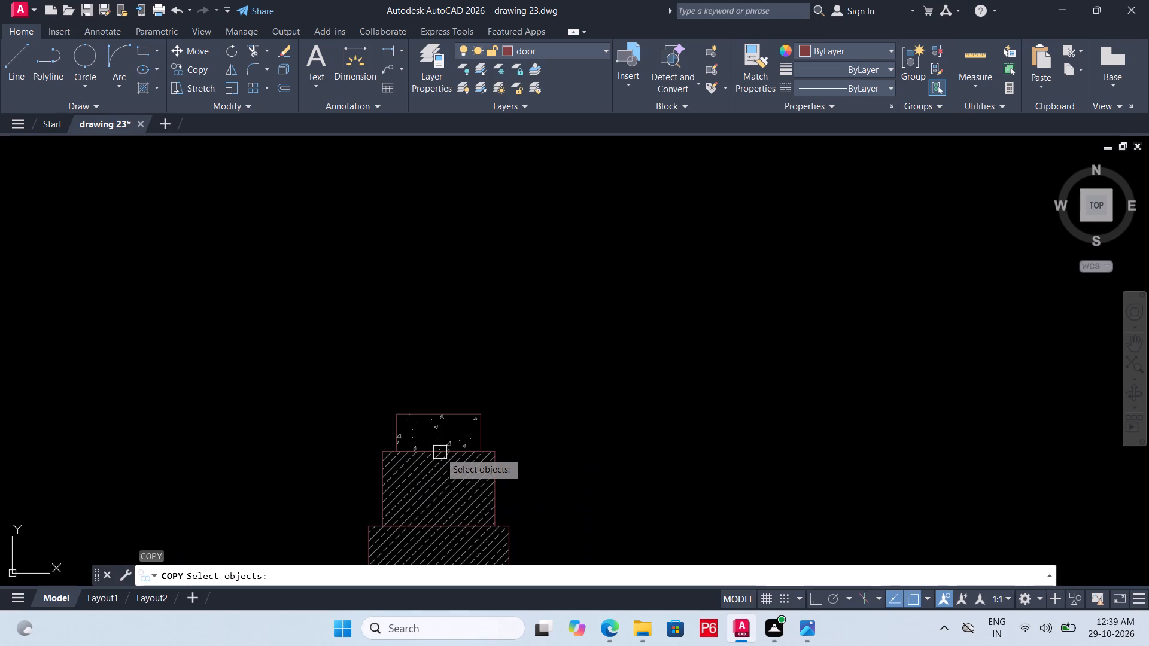
click(440, 452)
right_click(440, 452)
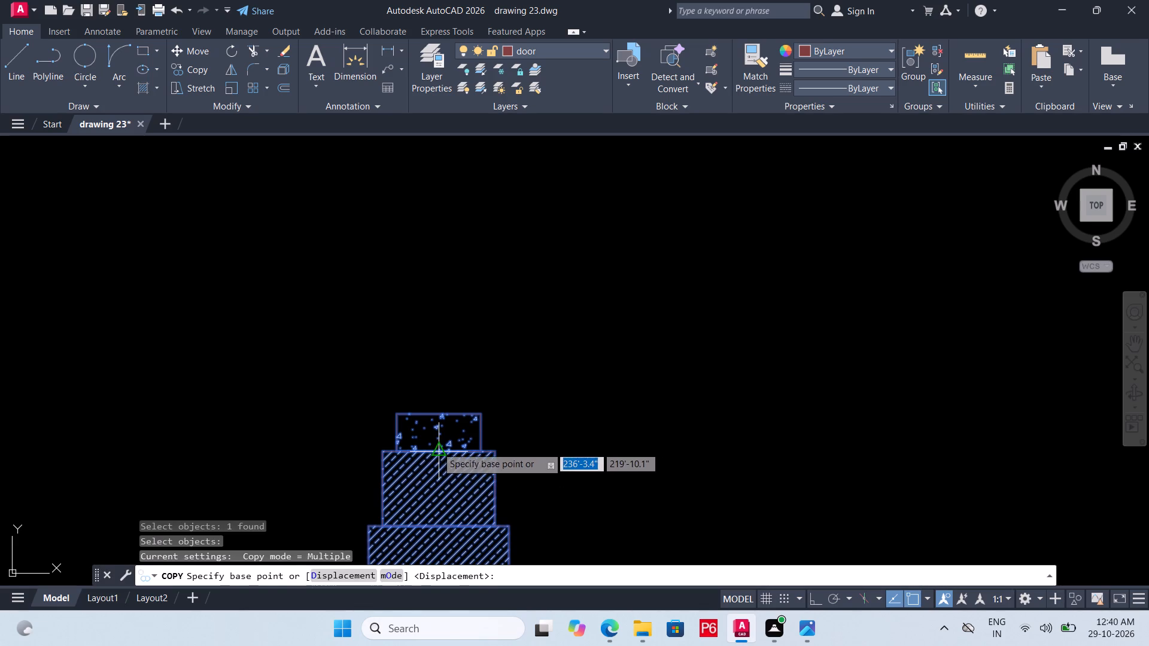
click(437, 447)
scroll(545, 346, down, 4)
scroll(539, 343, up, 2)
scroll(361, 303, up, 4)
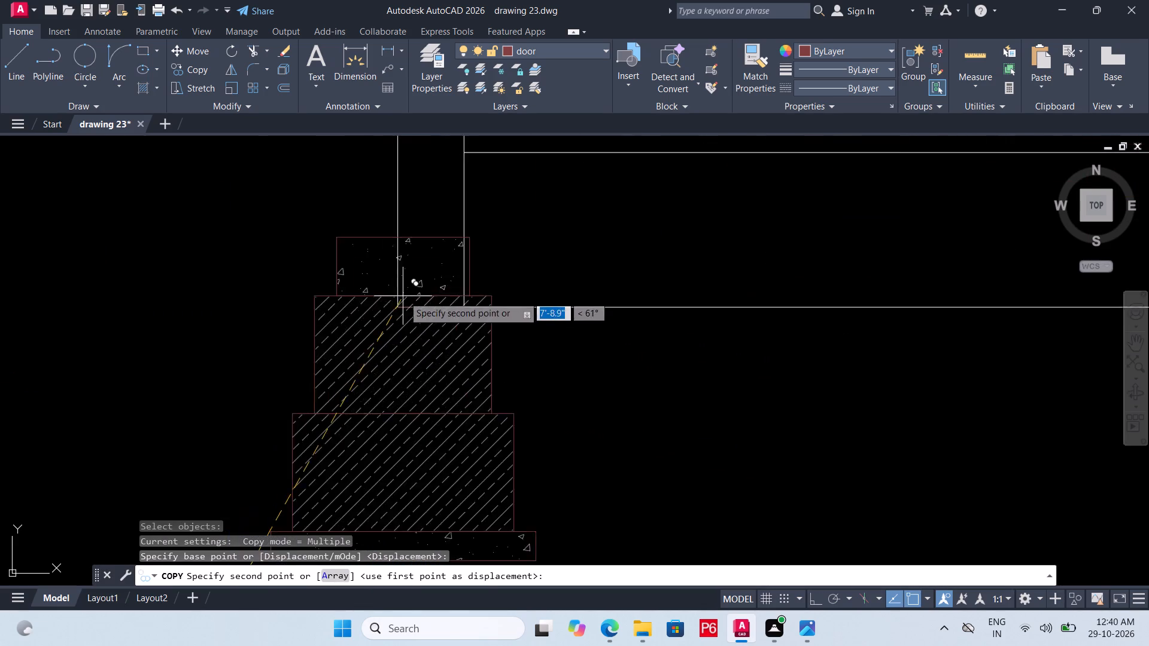
drag(440, 314, 433, 314)
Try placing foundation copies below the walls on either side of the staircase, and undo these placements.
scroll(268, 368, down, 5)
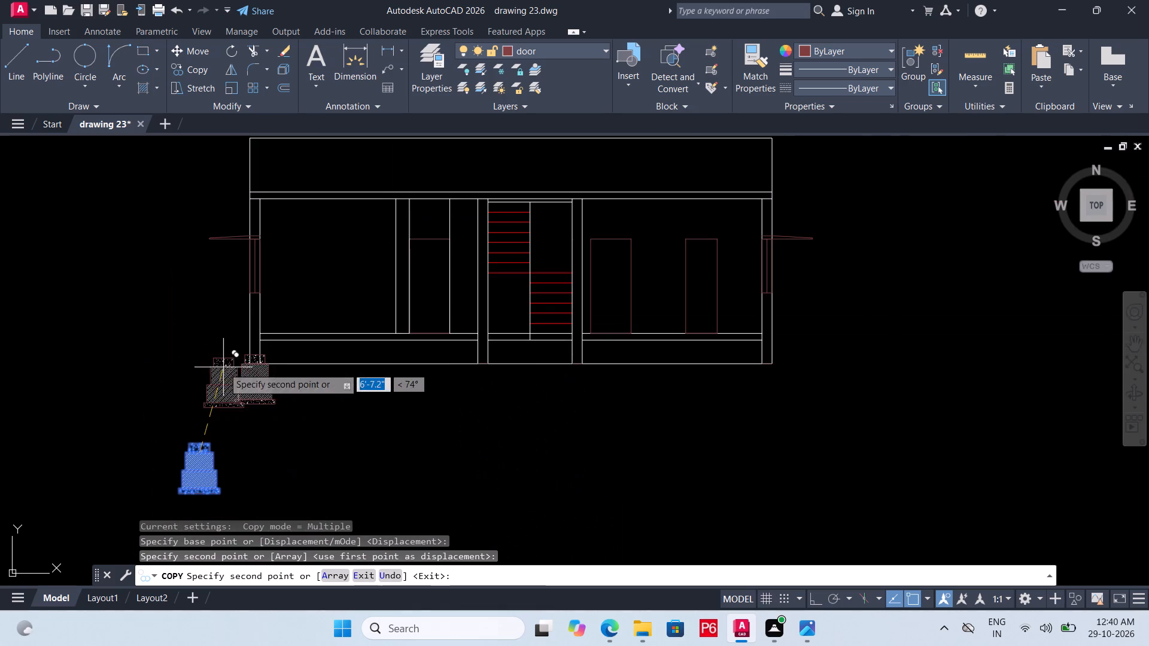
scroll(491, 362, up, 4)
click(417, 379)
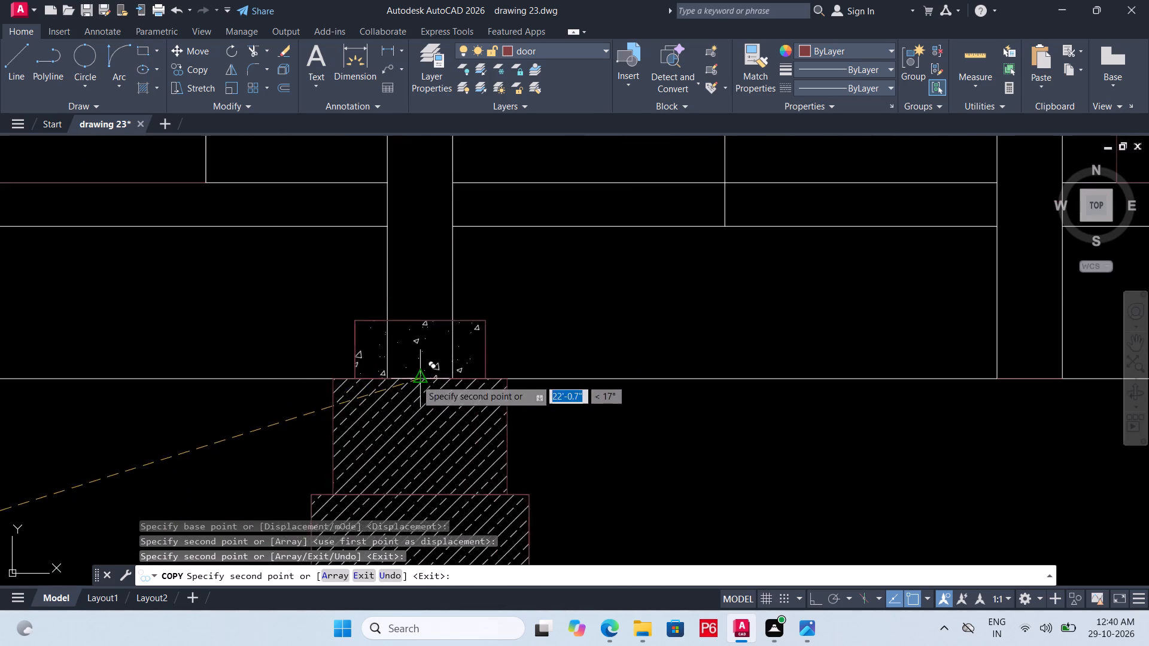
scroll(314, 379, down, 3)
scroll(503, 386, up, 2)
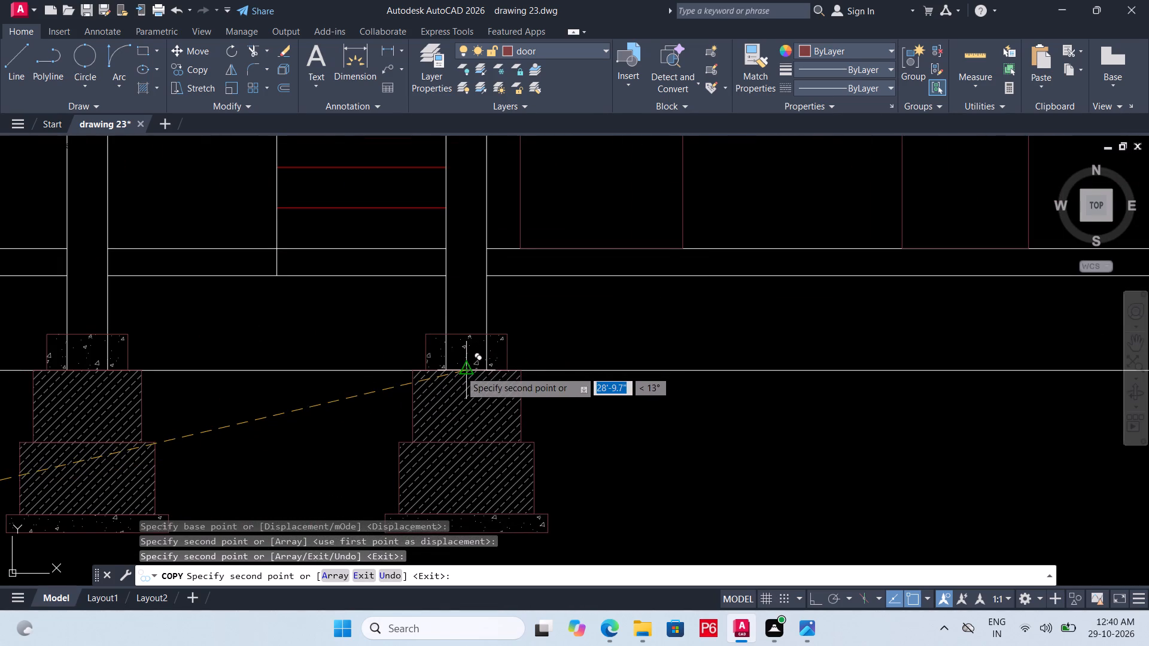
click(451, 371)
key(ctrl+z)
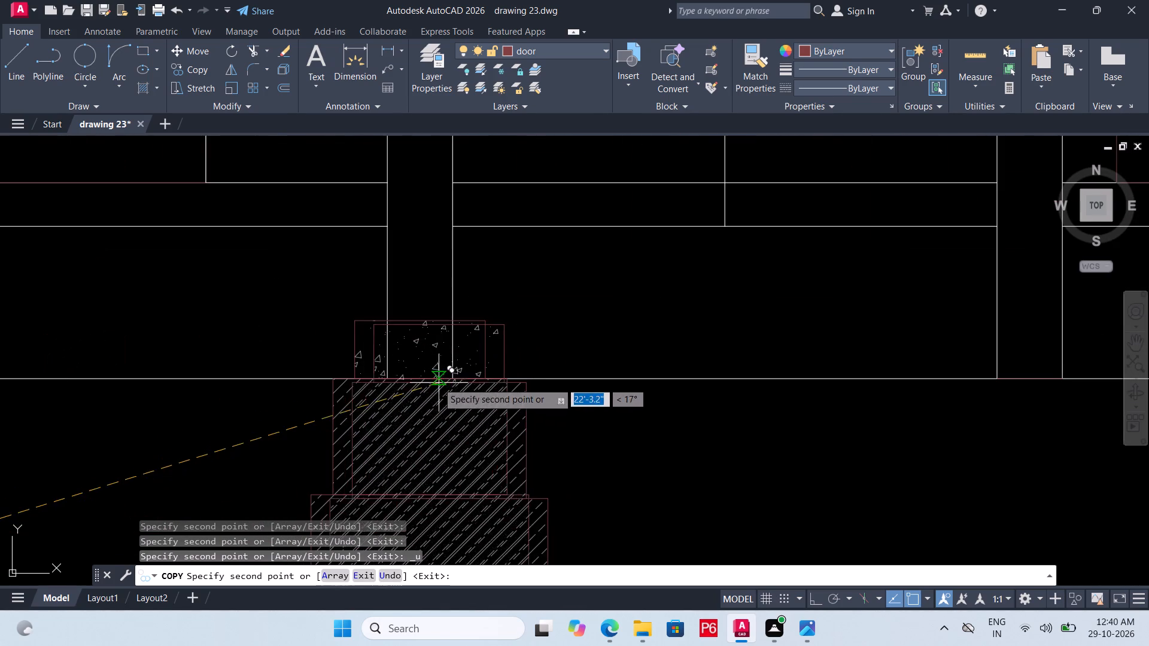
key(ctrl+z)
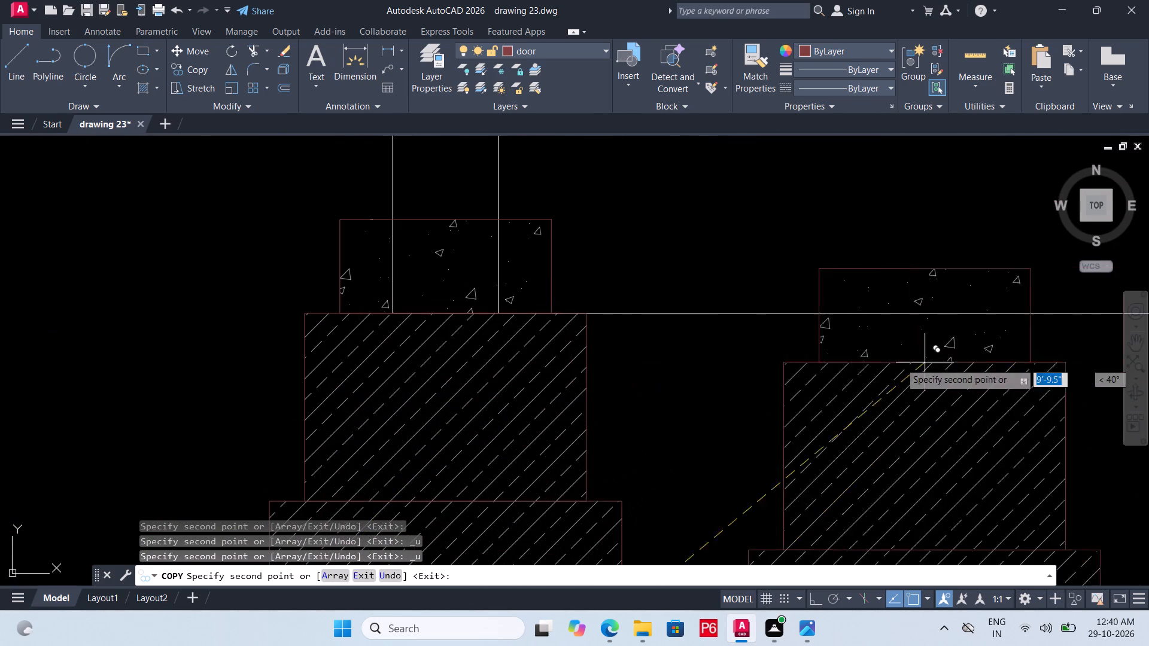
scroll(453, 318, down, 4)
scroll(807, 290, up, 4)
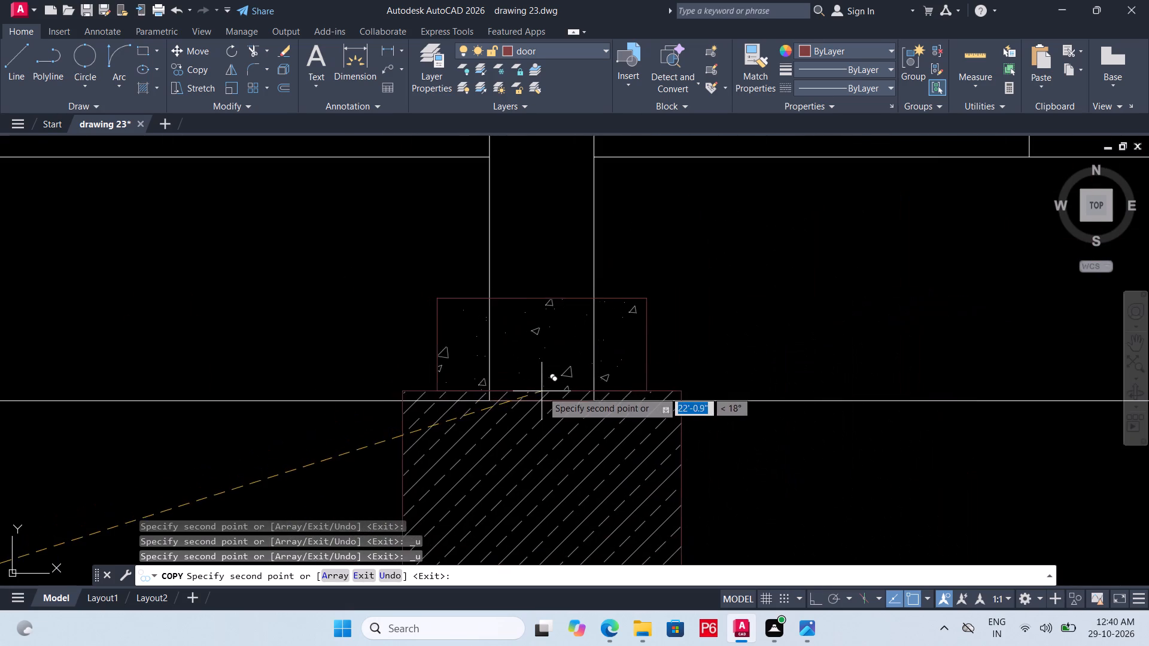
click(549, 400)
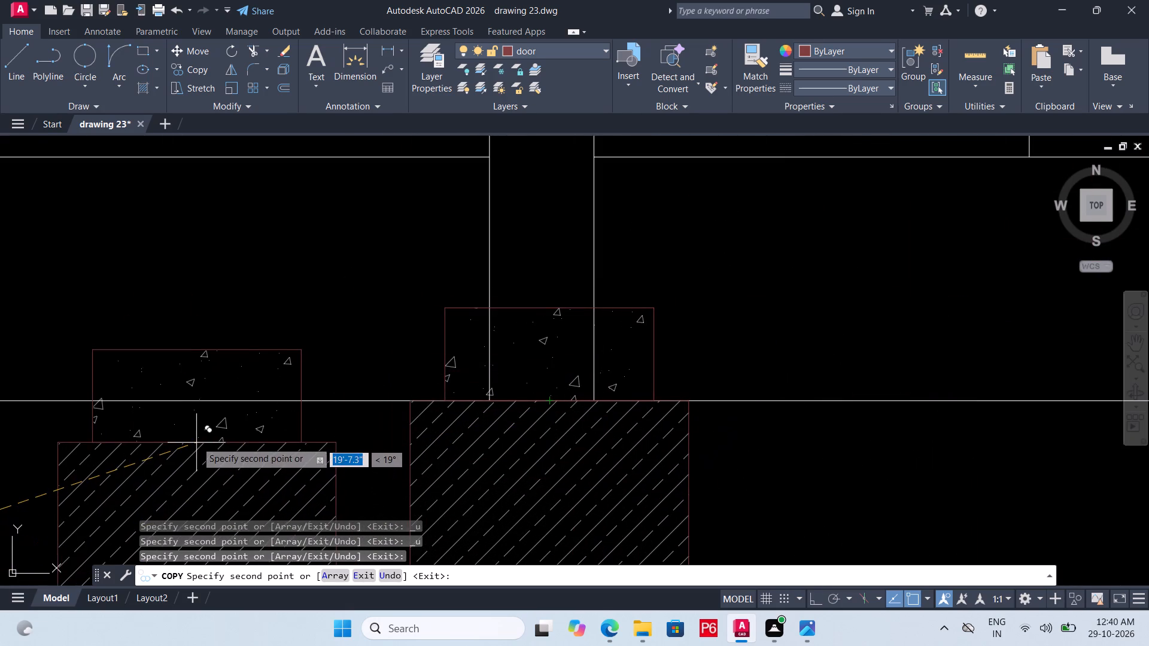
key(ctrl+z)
Place foundation copies at the bottom midpoints of the walls on the left and right sides of the staircase.
scroll(555, 322, down, 6)
scroll(646, 330, up, 4)
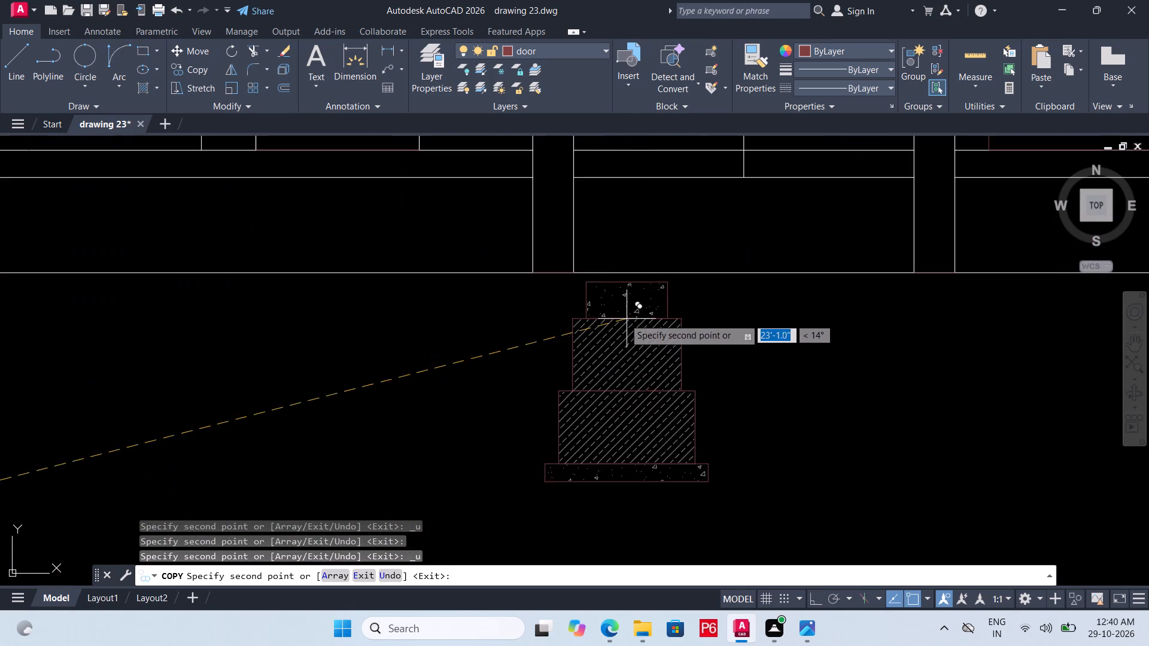
click(551, 269)
scroll(348, 342, down, 2)
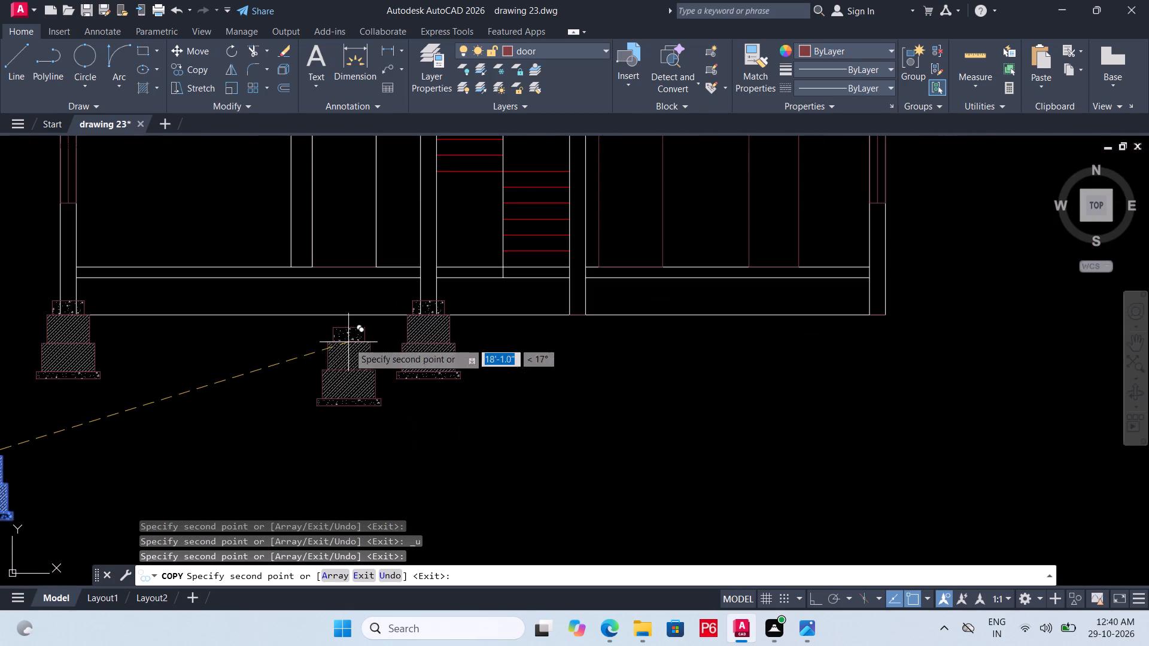
scroll(628, 312, up, 3)
click(415, 335)
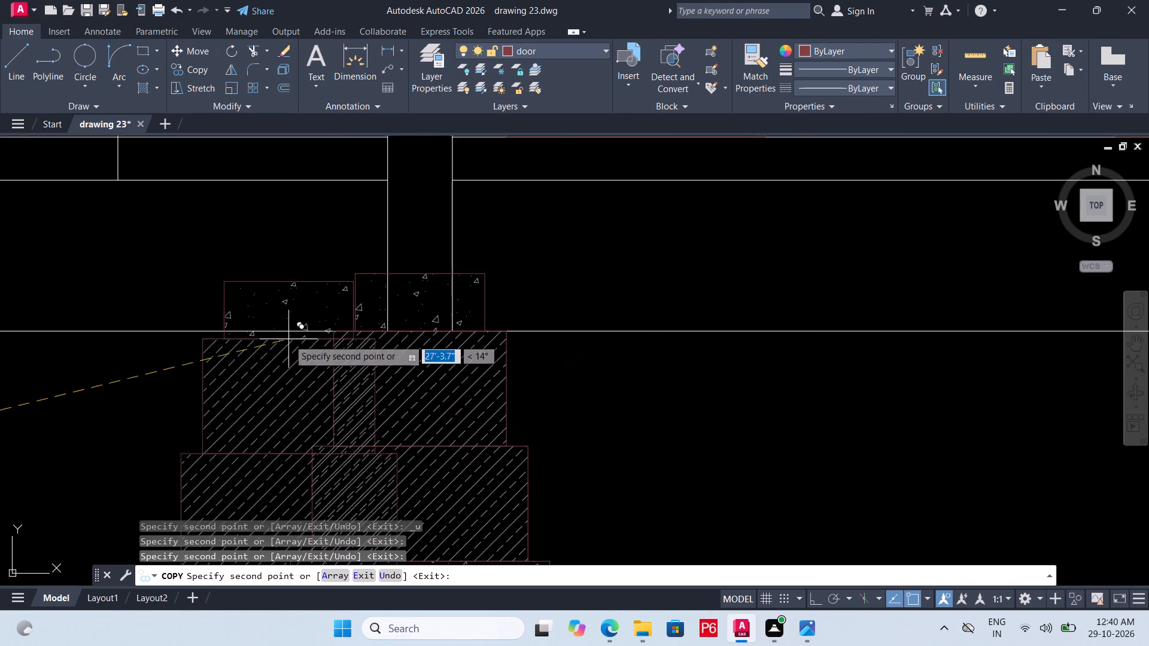
Place a foundation copy at the bottom midpoint of the section's right outer wall, finish copying, and save the drawing.
scroll(229, 347, down, 4)
scroll(391, 351, up, 3)
scroll(516, 317, up, 1)
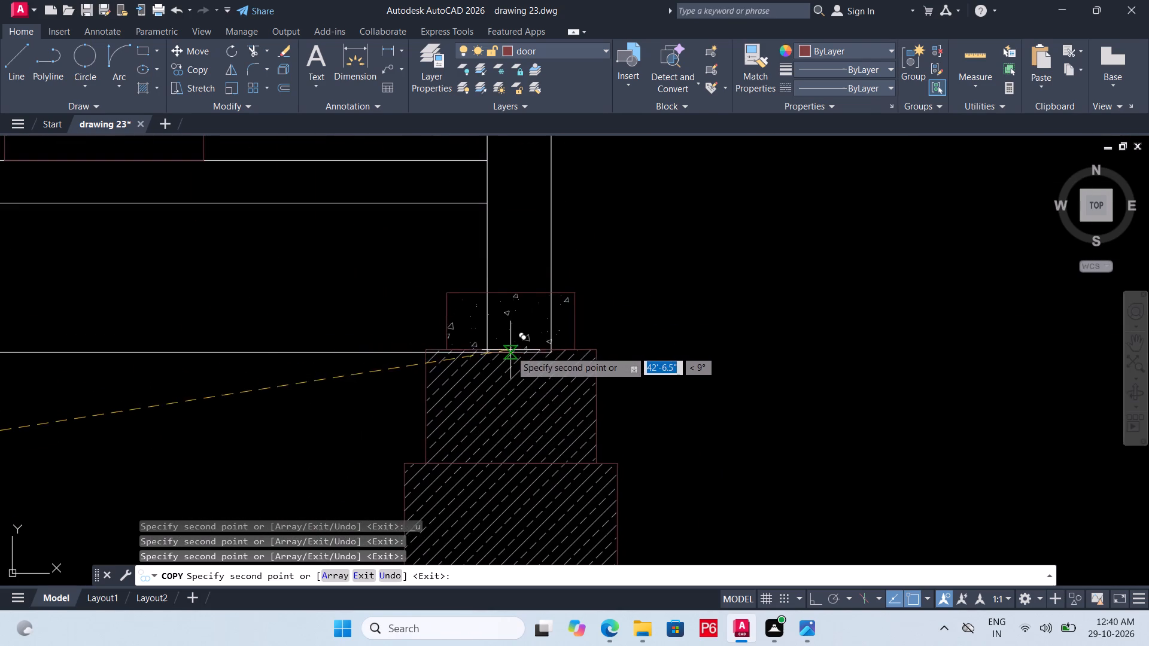
click(516, 355)
scroll(636, 336, down, 3)
ctrl+scroll(638, 338, down, 1)
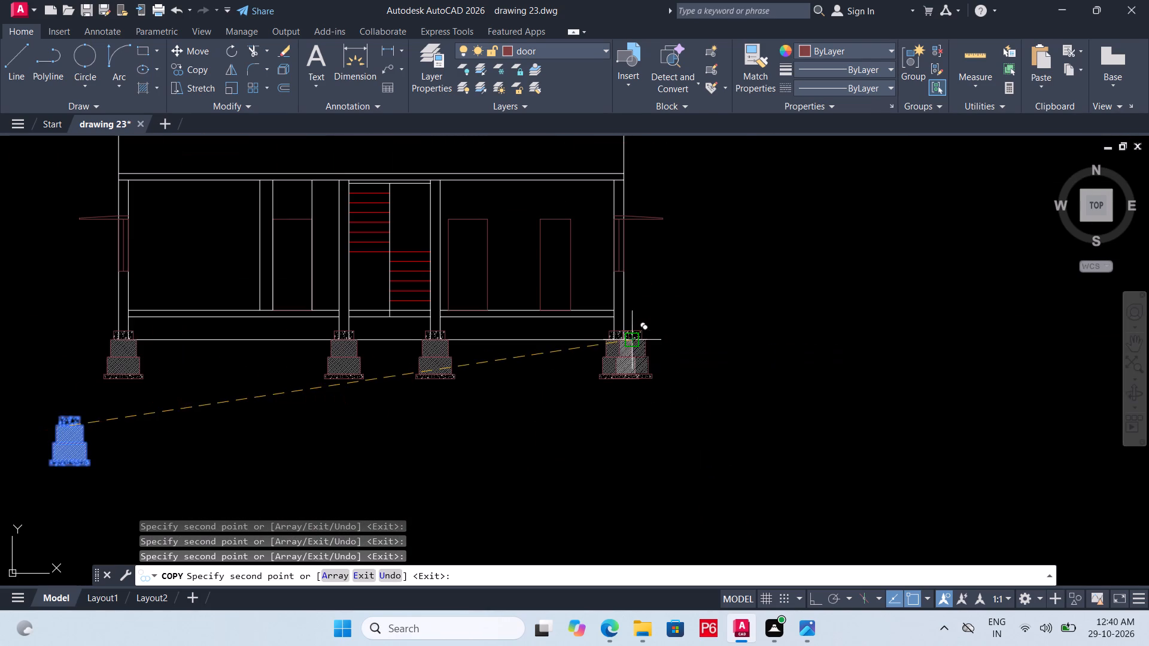
key(ctrl+s)
key(ctrl+s)
ctrl+scroll(652, 356, down, 3)
key(ctrl+s)
key(ctrl+s)
key(ctrl+s)
key(space)
Delete the spare original foundation block lying below the section, and save the drawing.
scroll(494, 385, up, 3)
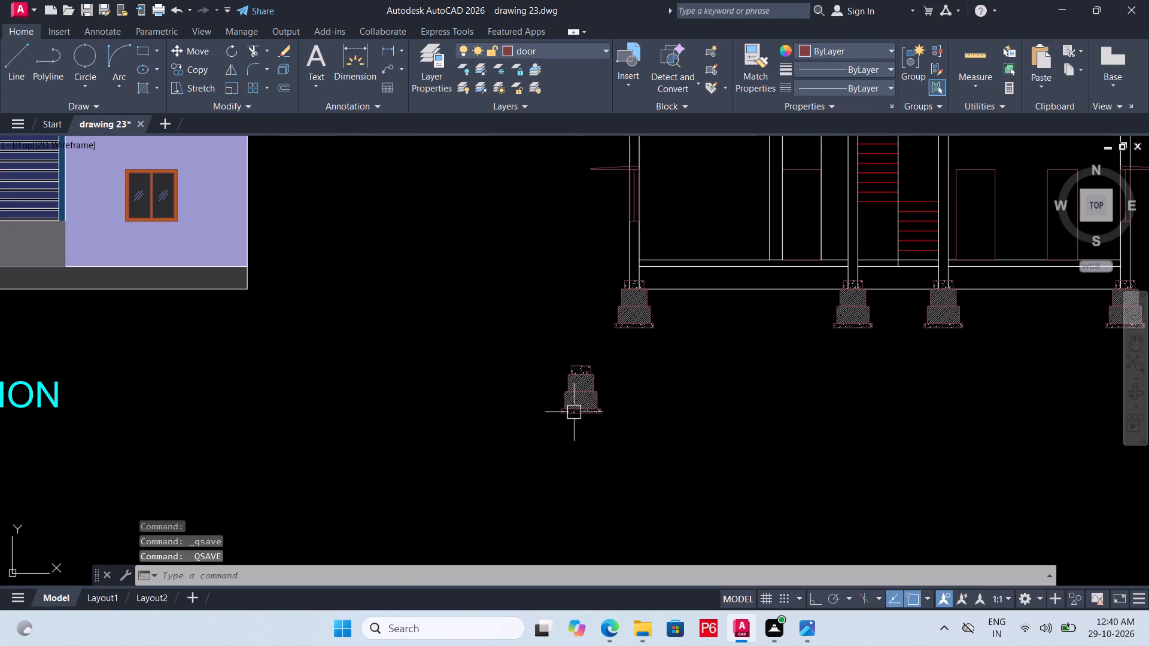
click(583, 413)
key(Delete)
key(ctrl+s)
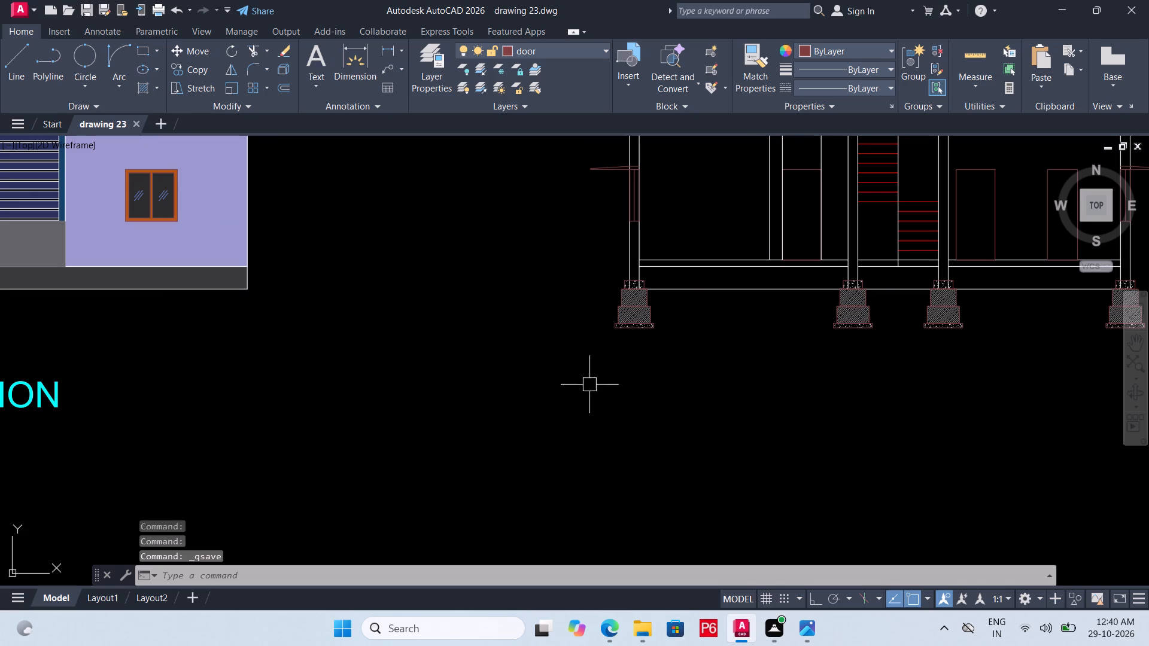
key(ctrl+s)
key(ctrl+s)
key(ctrl+s)
key(ctrl+s)
Start a hatch for the section's walls with the AR-B816 brick pattern.
middle_drag(520, 413, 353, 517)
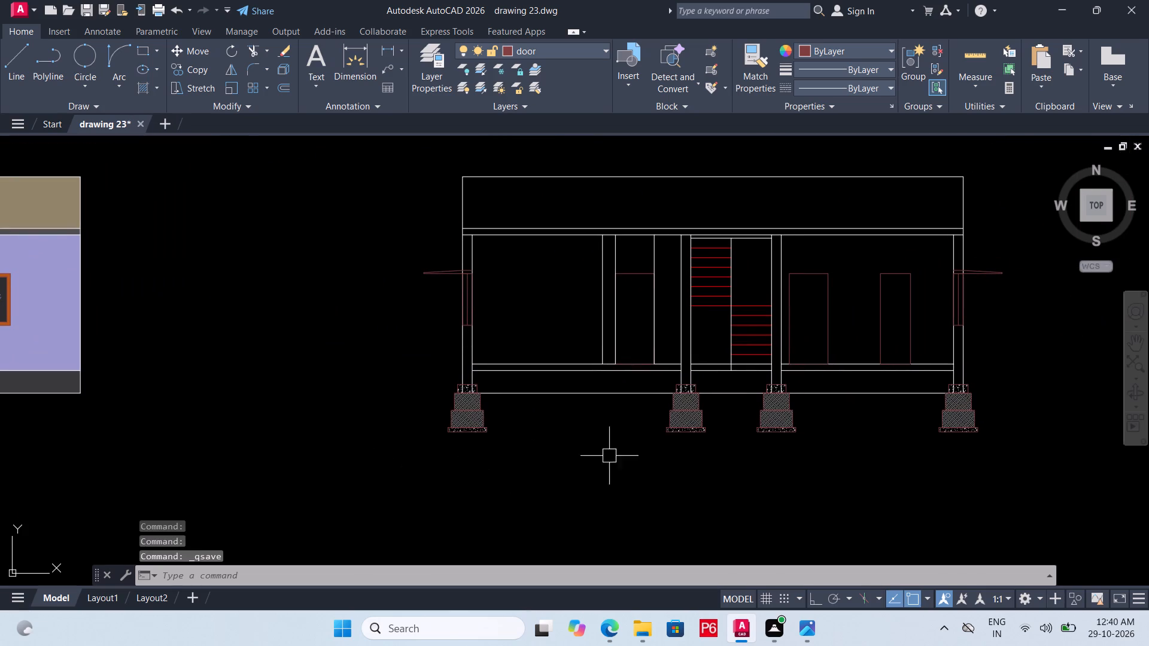
scroll(494, 359, up, 3)
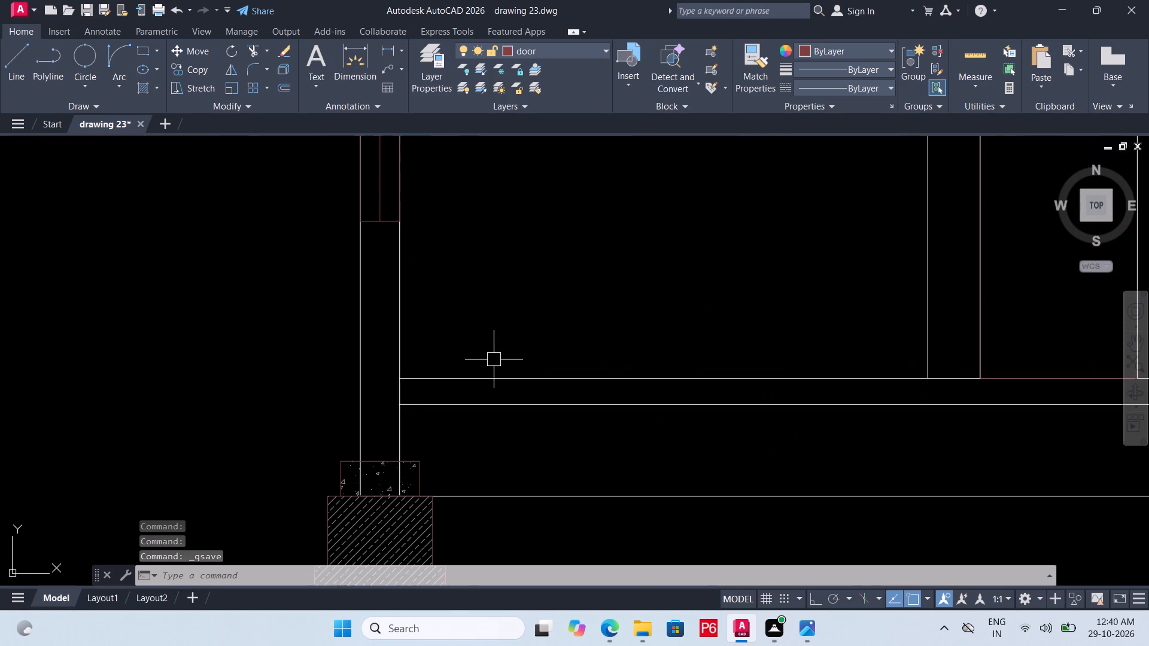
text(H)
key(space)
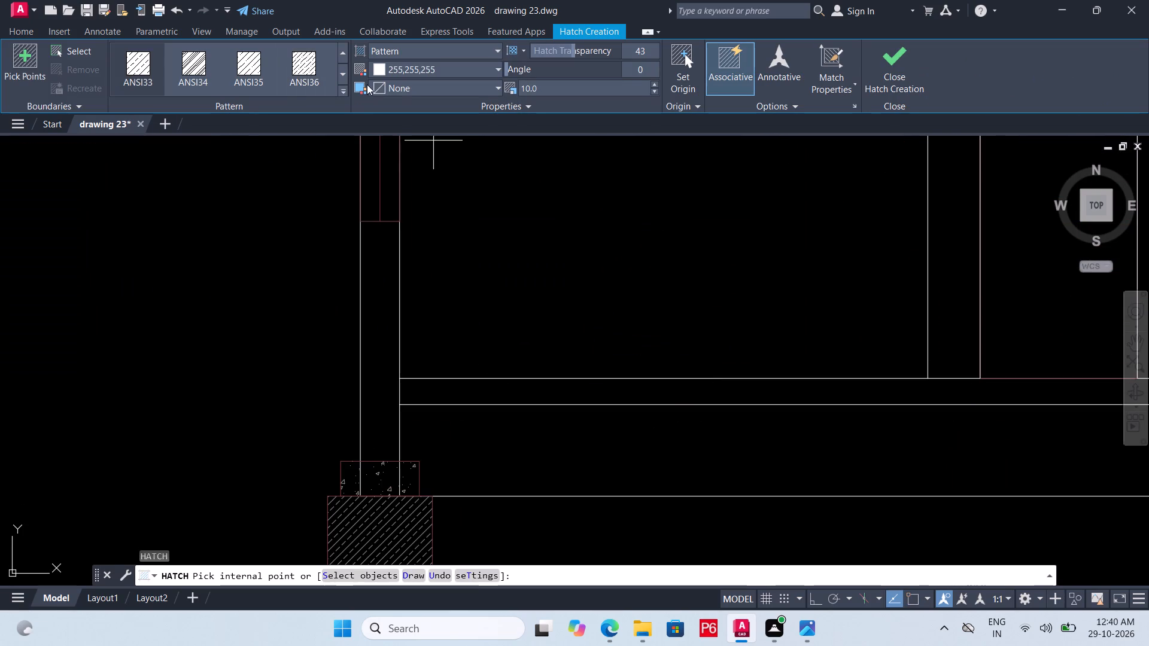
click(339, 95)
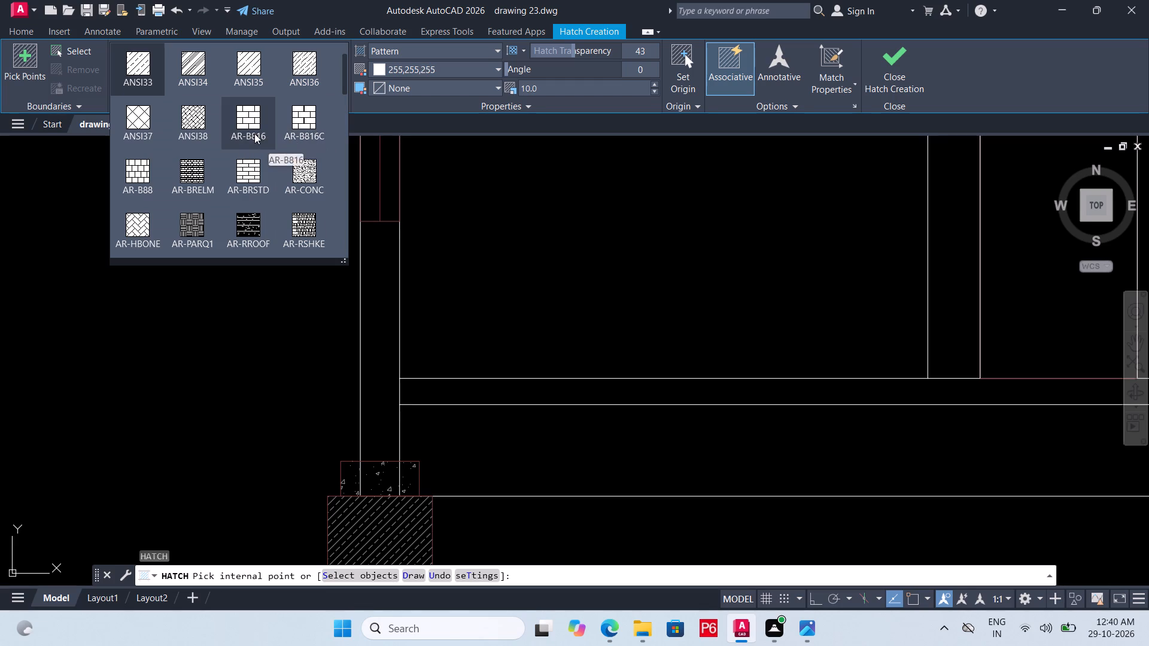
click(255, 118)
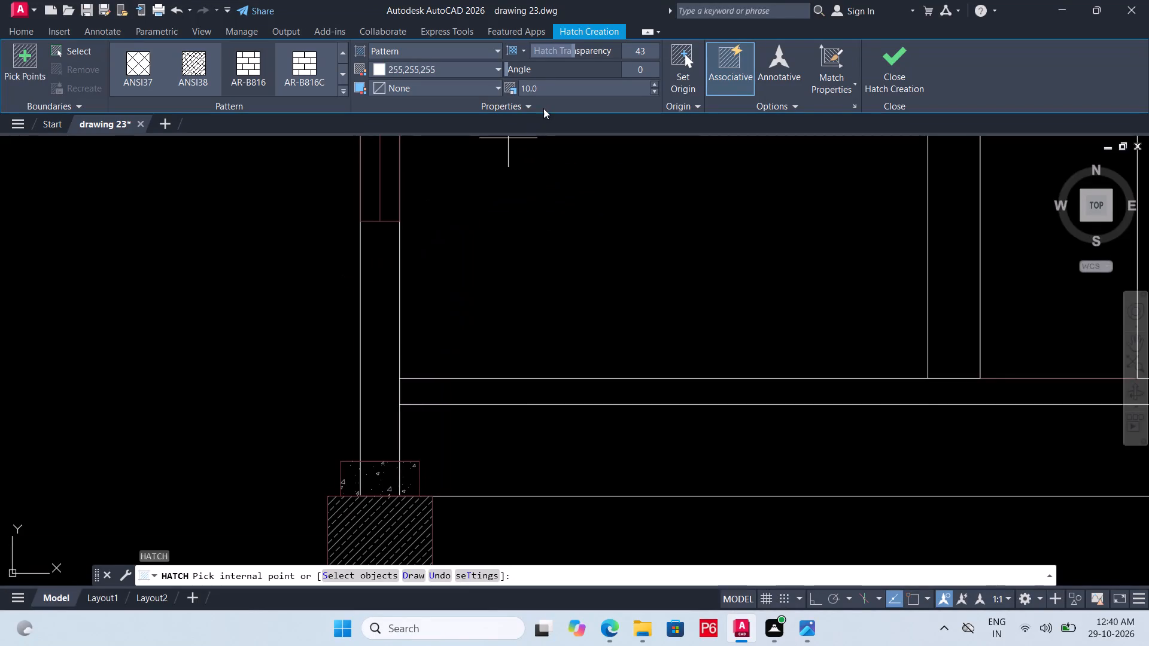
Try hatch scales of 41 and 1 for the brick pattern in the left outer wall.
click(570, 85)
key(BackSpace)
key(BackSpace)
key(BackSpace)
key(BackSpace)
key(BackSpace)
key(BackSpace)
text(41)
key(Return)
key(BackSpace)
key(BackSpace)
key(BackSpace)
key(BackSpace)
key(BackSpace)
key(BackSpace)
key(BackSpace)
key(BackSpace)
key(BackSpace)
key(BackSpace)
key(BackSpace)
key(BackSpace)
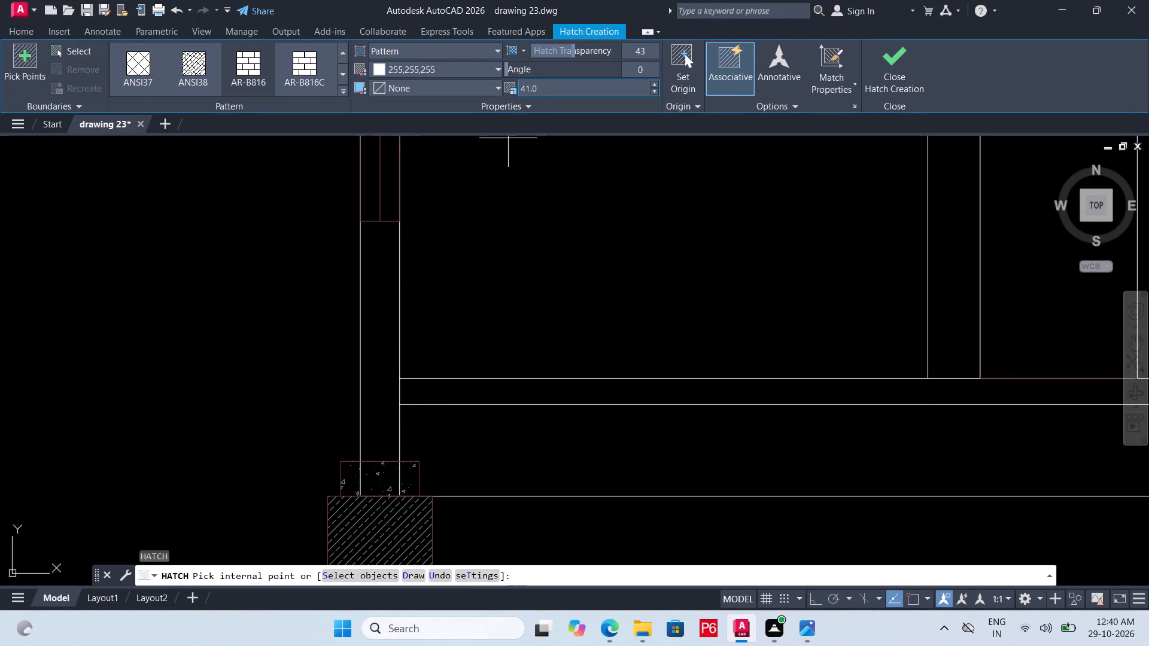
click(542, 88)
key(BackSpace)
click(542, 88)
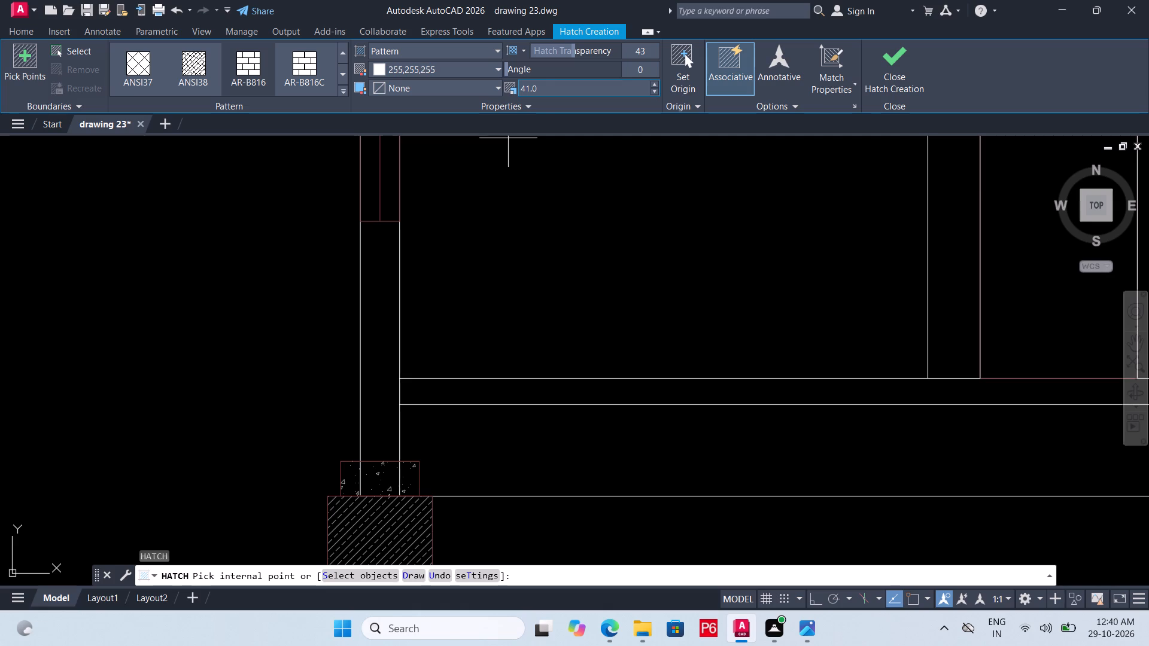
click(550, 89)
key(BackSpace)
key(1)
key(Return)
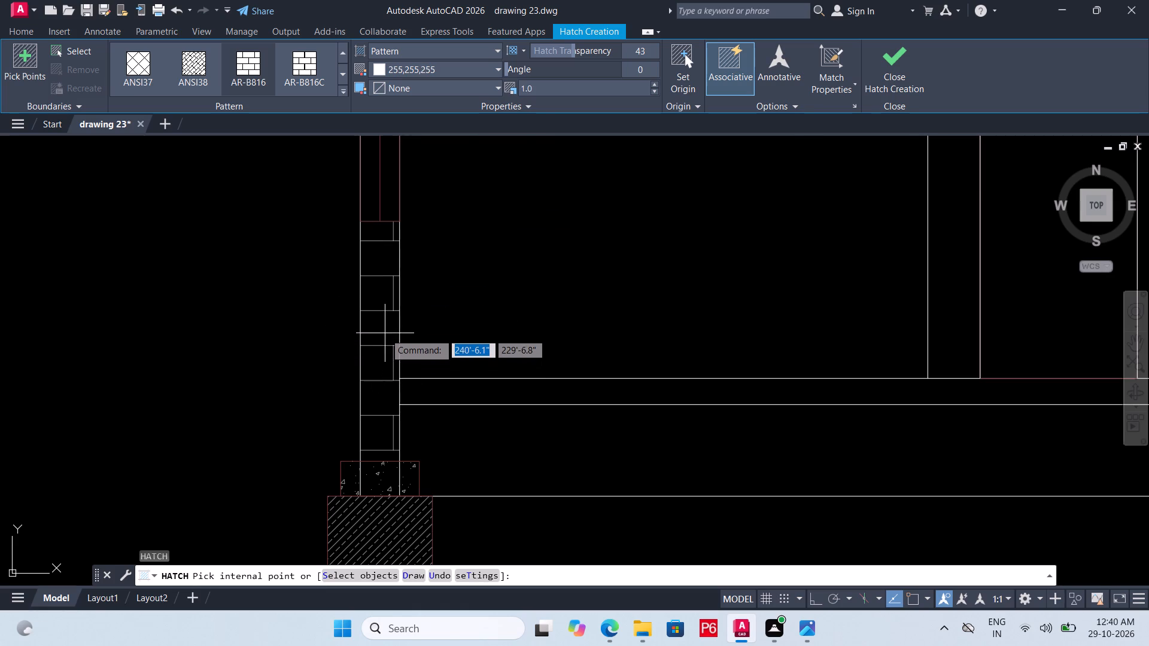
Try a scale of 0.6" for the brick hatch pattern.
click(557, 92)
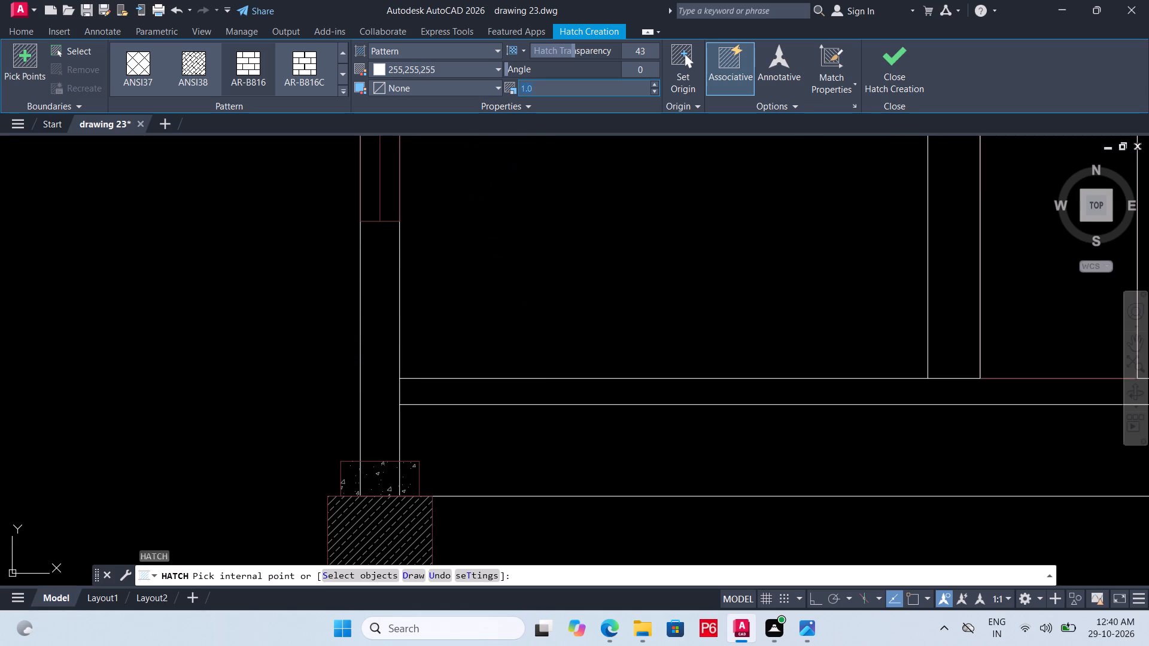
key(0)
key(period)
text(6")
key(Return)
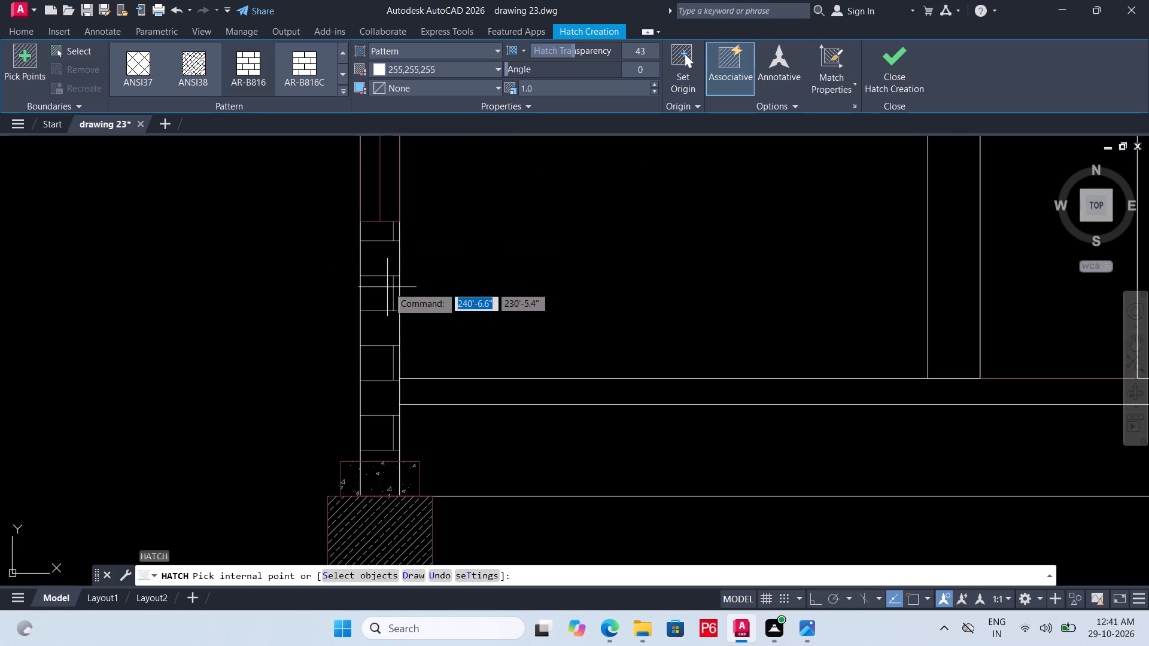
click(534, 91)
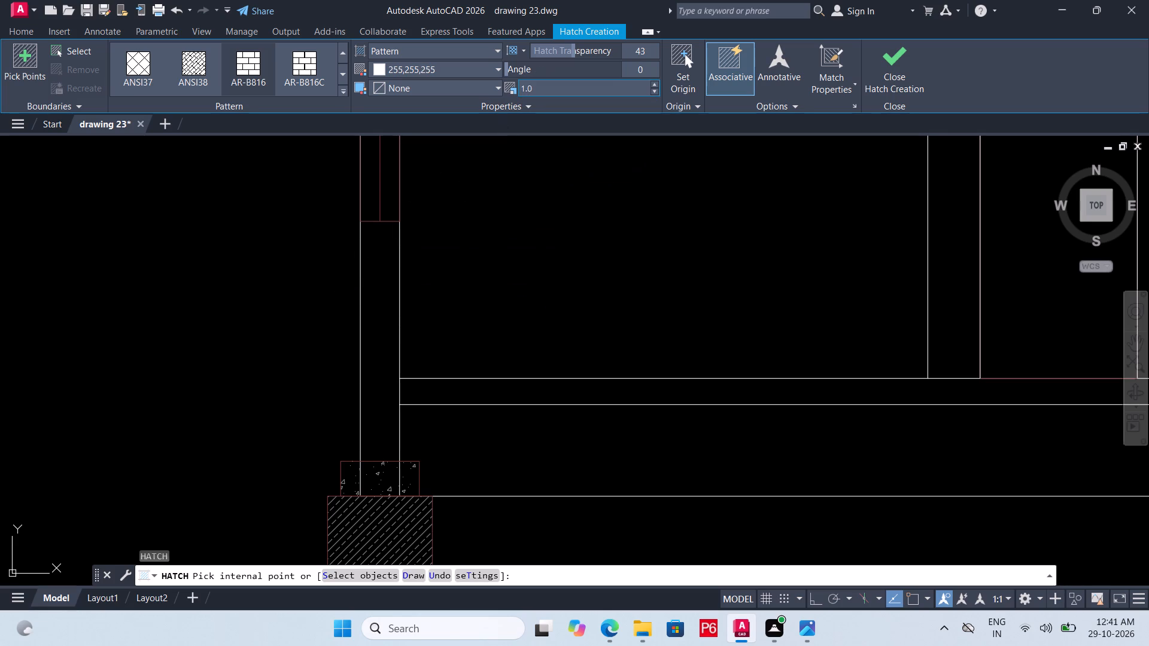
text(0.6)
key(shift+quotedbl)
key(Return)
Set the hatch scale to 0.6 and brick-hatch the outer walls above and below the windows and the three inner walls.
click(567, 93)
text(0.6)
key(Return)
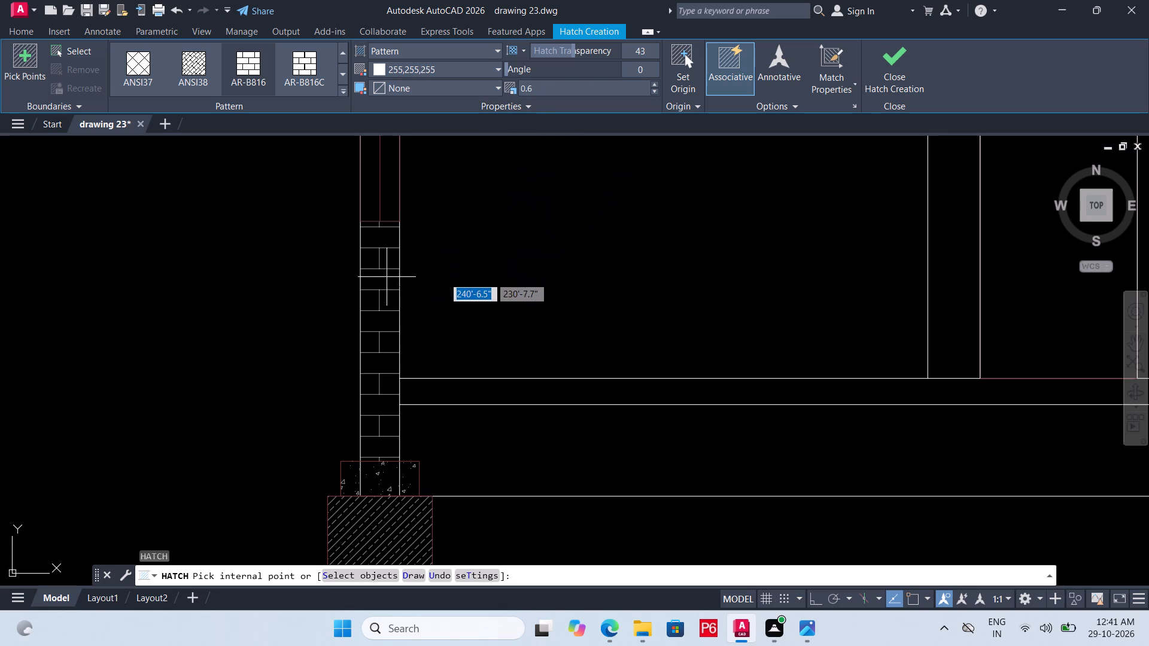
click(387, 277)
scroll(411, 396, down, 2)
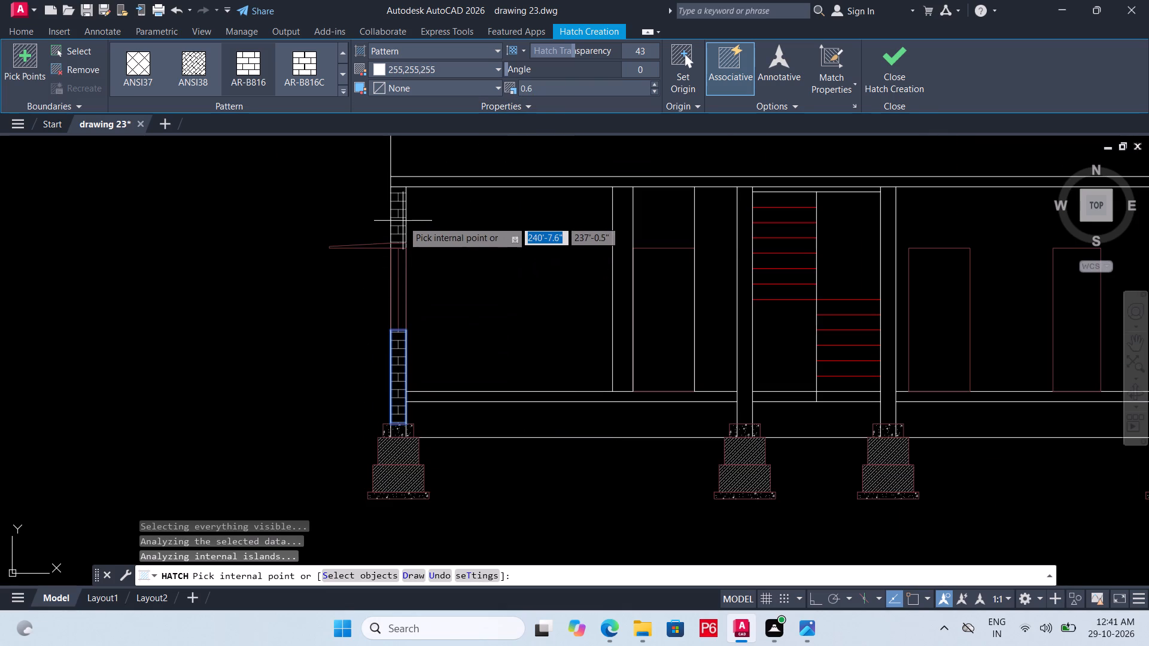
click(403, 221)
click(622, 232)
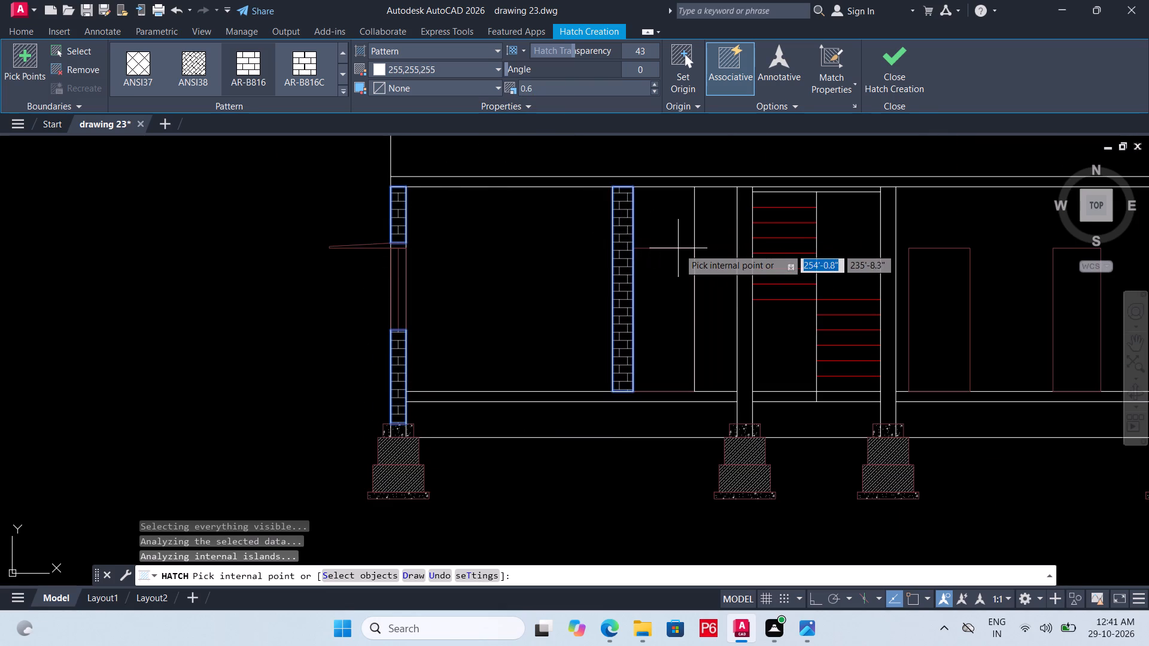
middle_drag(777, 278, 606, 284)
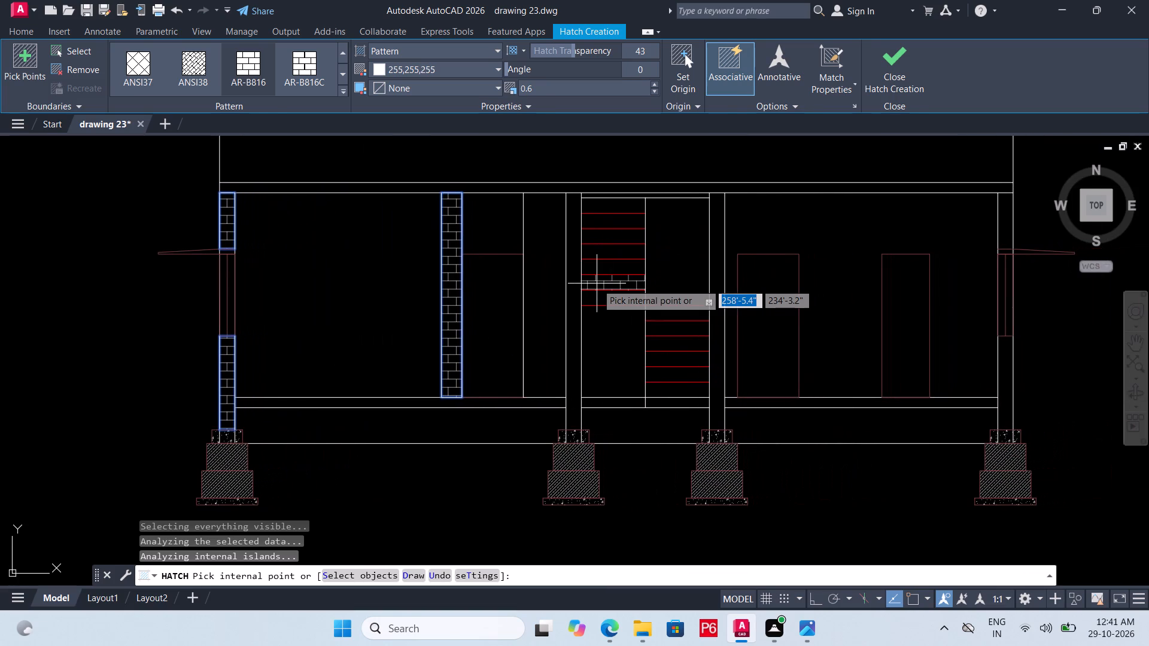
click(574, 345)
click(715, 326)
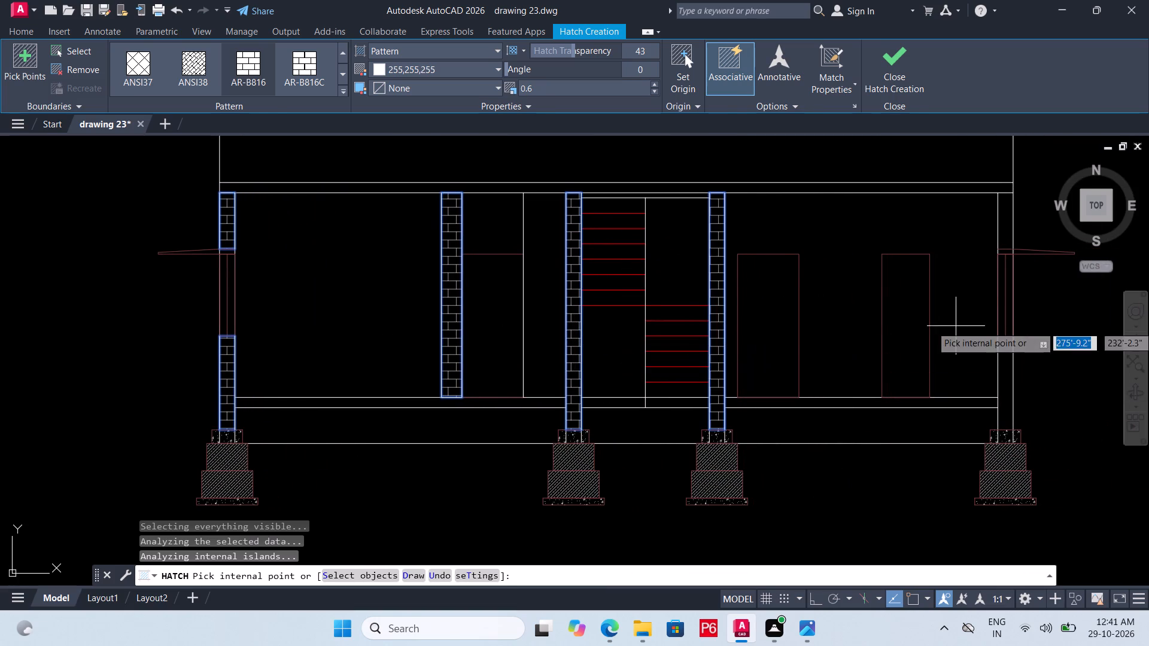
click(1011, 226)
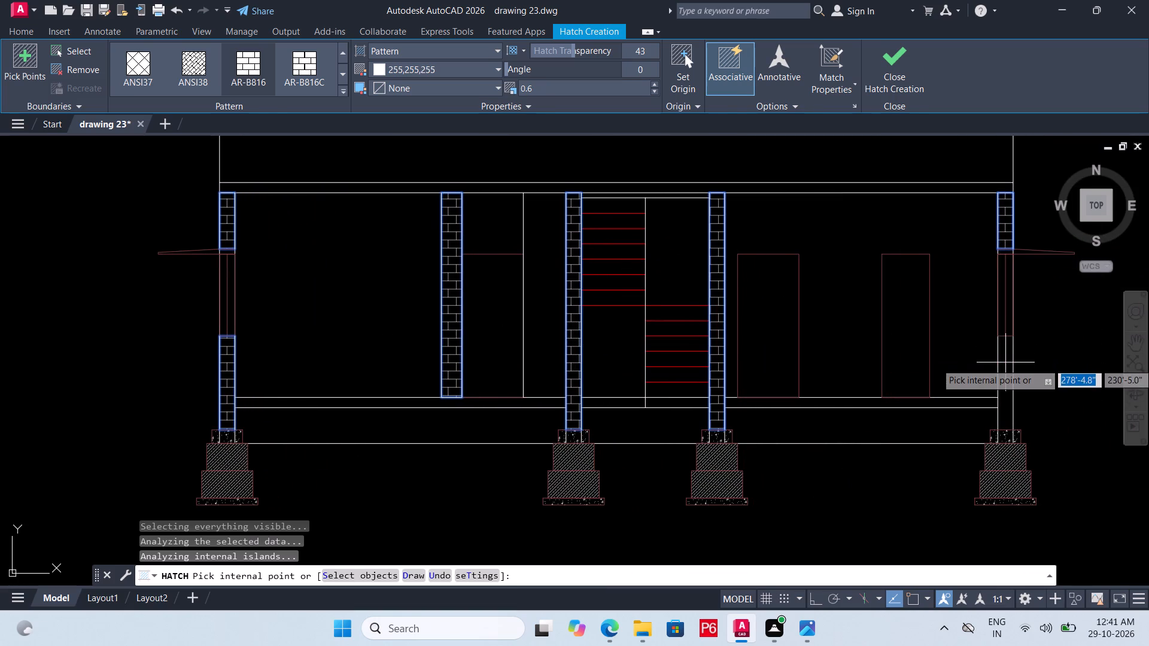
click(1005, 365)
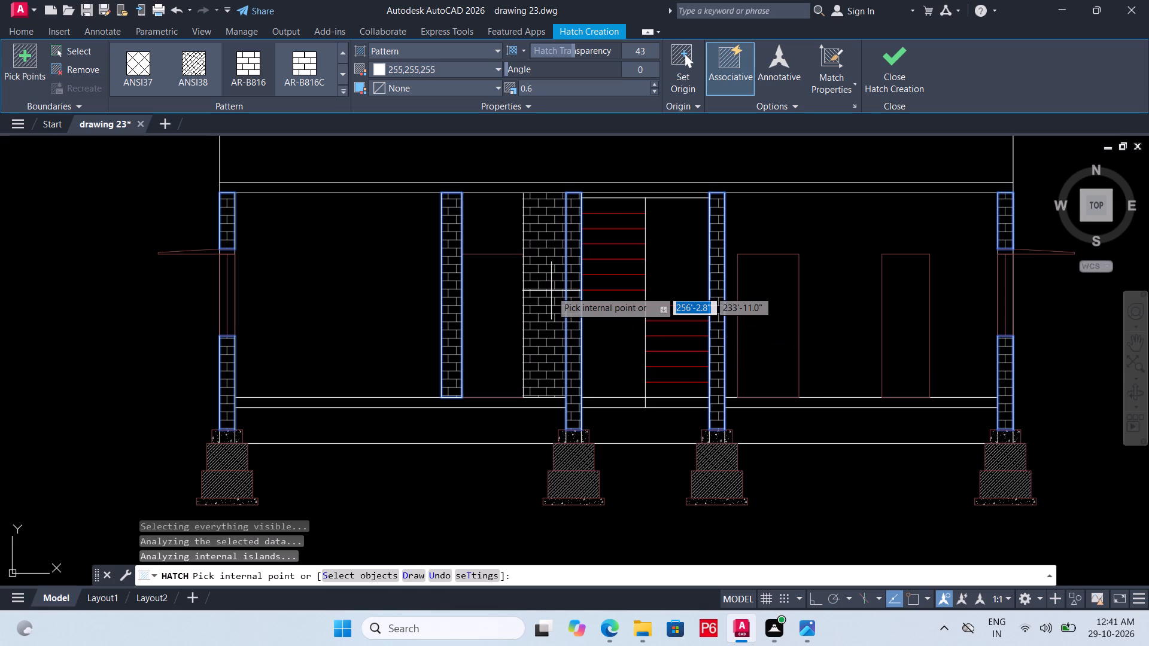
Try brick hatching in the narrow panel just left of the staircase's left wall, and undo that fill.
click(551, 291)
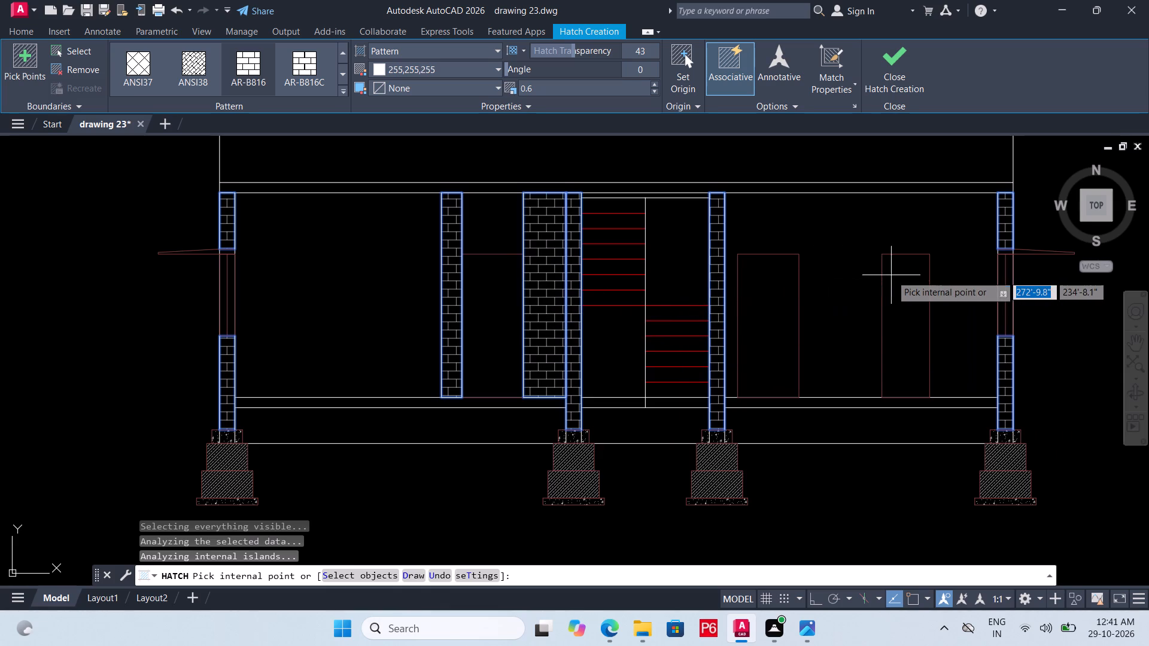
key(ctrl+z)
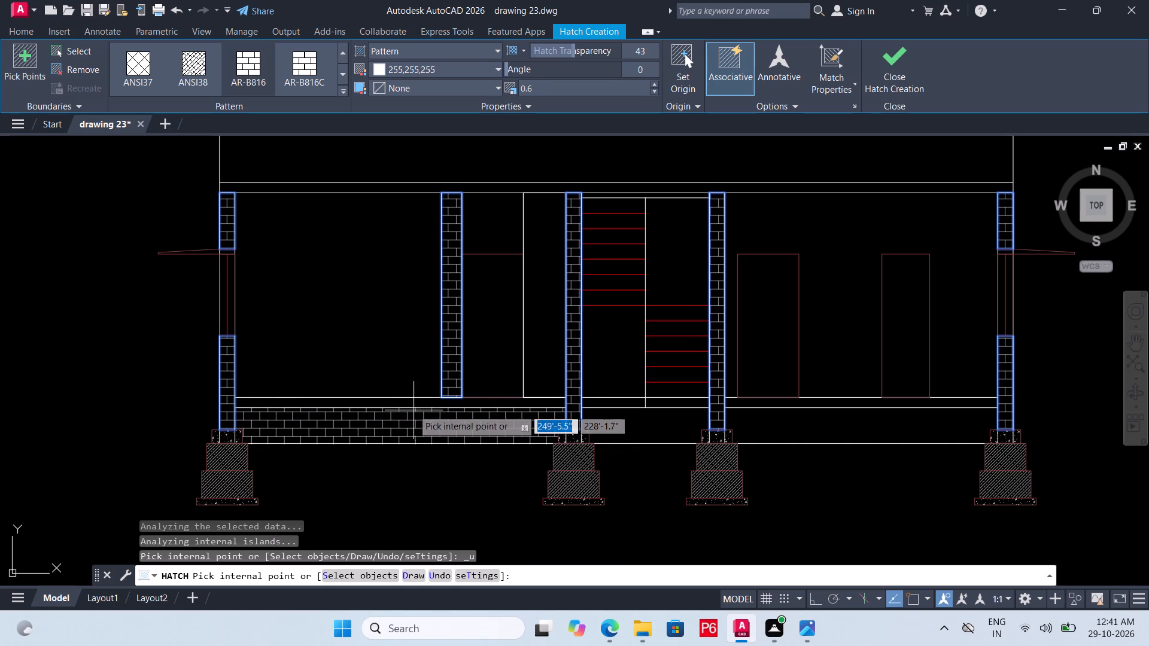
Fill the thin floor strips between the section's walls with the same brick hatch, finish hatching, and save the drawing.
click(414, 406)
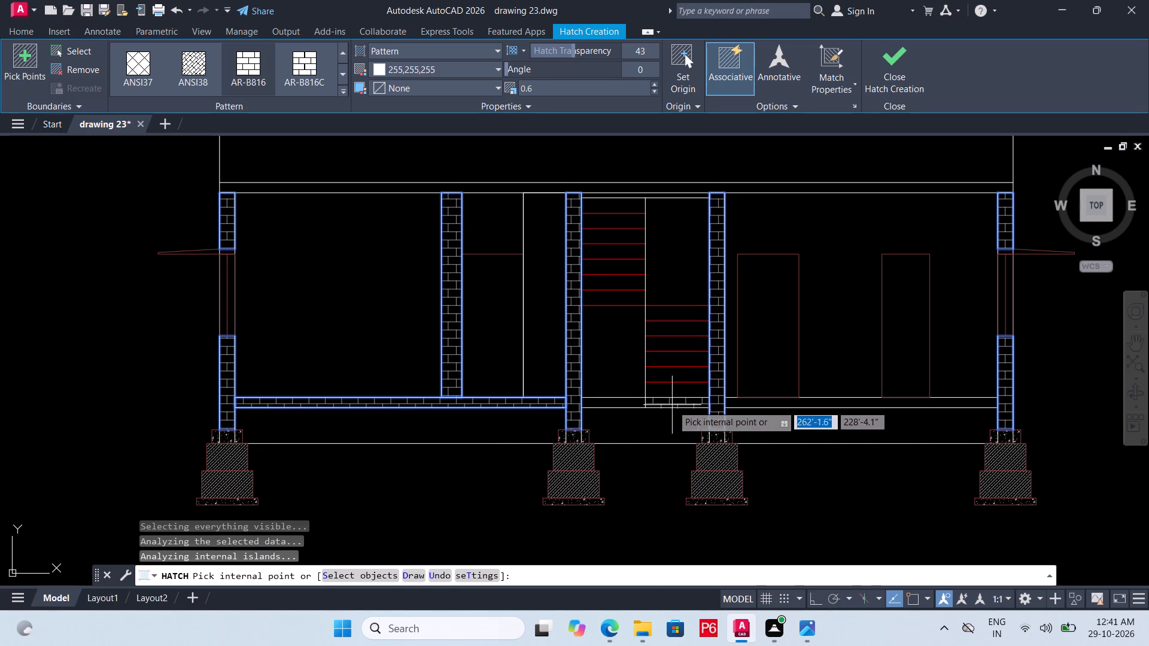
drag(630, 405, 635, 404)
click(675, 402)
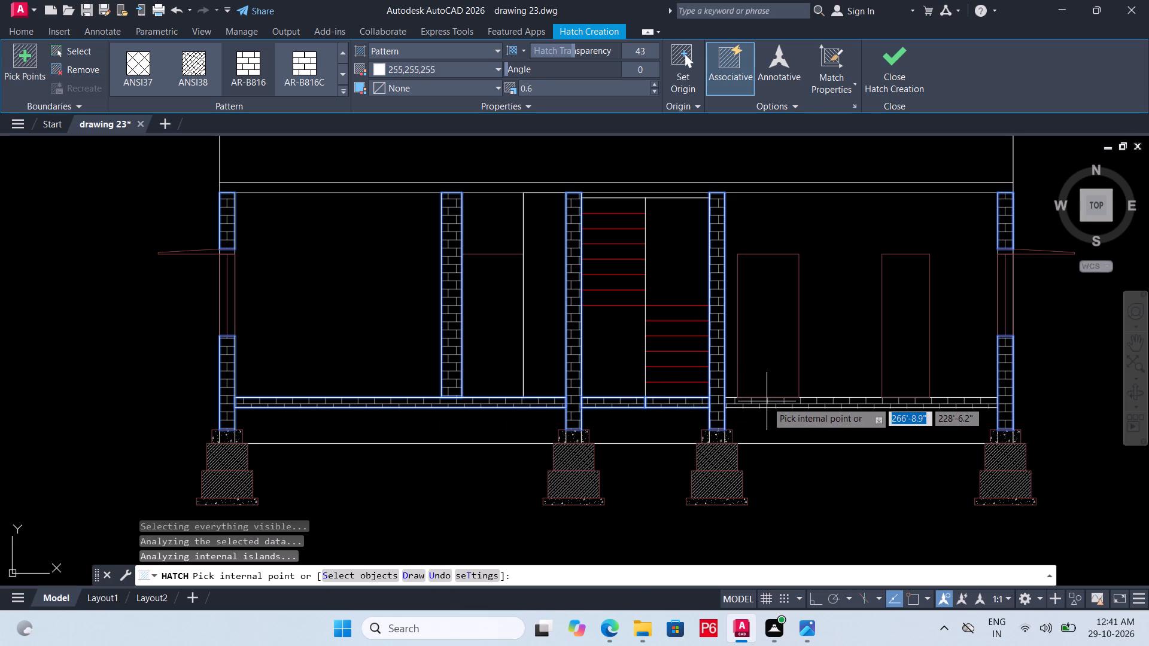
click(767, 401)
key(ctrl+s)
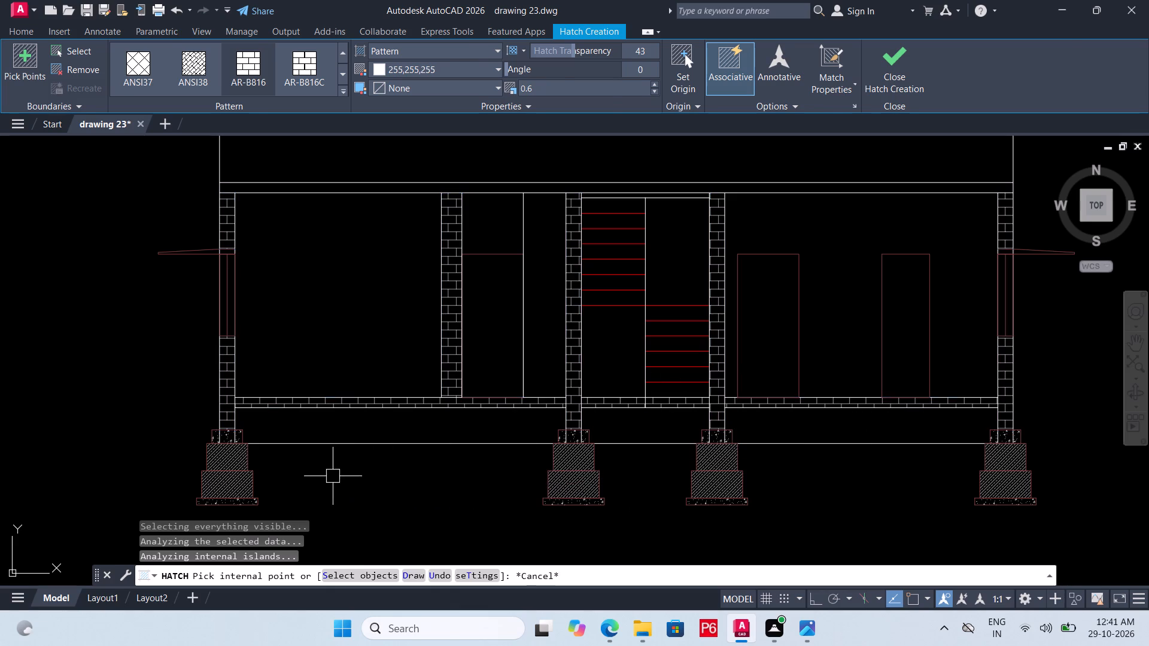
key(ctrl+s)
key(ctrl+s)
key(ctrl+s)
key(ctrl+s)
key(ctrl+s)
key(ctrl+s)
key(ctrl+s)
key(ctrl+s)
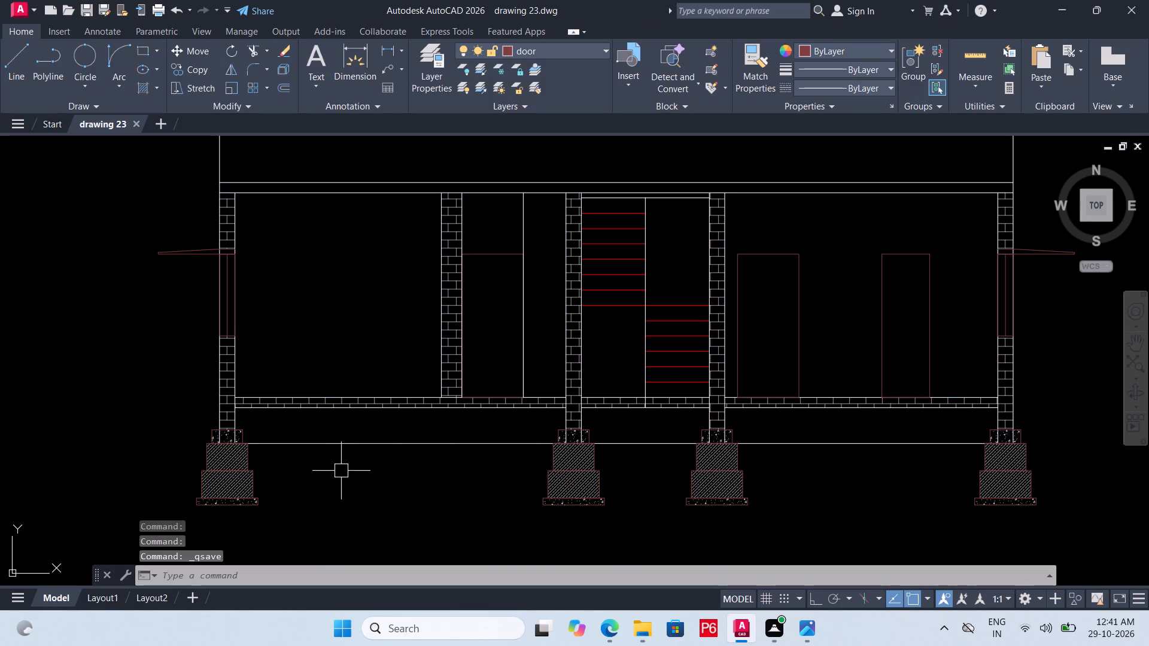
Examine the floor strip's edge lines and the brick hatch's properties, clear the selection, and save the drawing.
key(space)
click(393, 406)
click(414, 399)
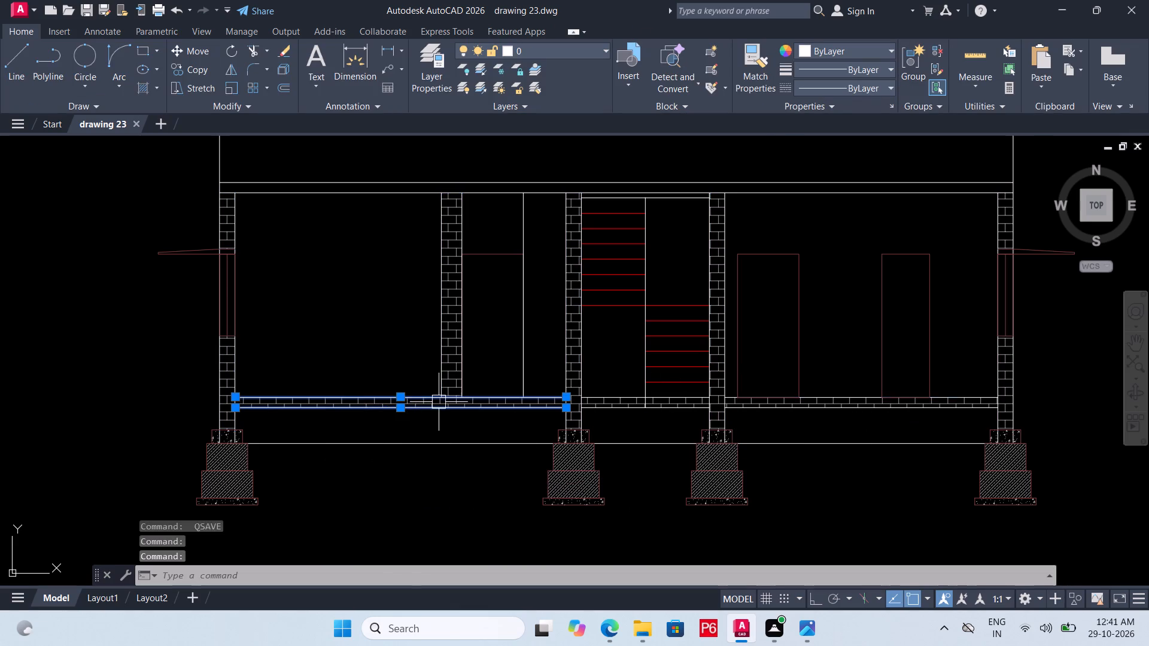
key(space)
scroll(441, 402, up, 2)
click(543, 403)
triple_click(511, 410)
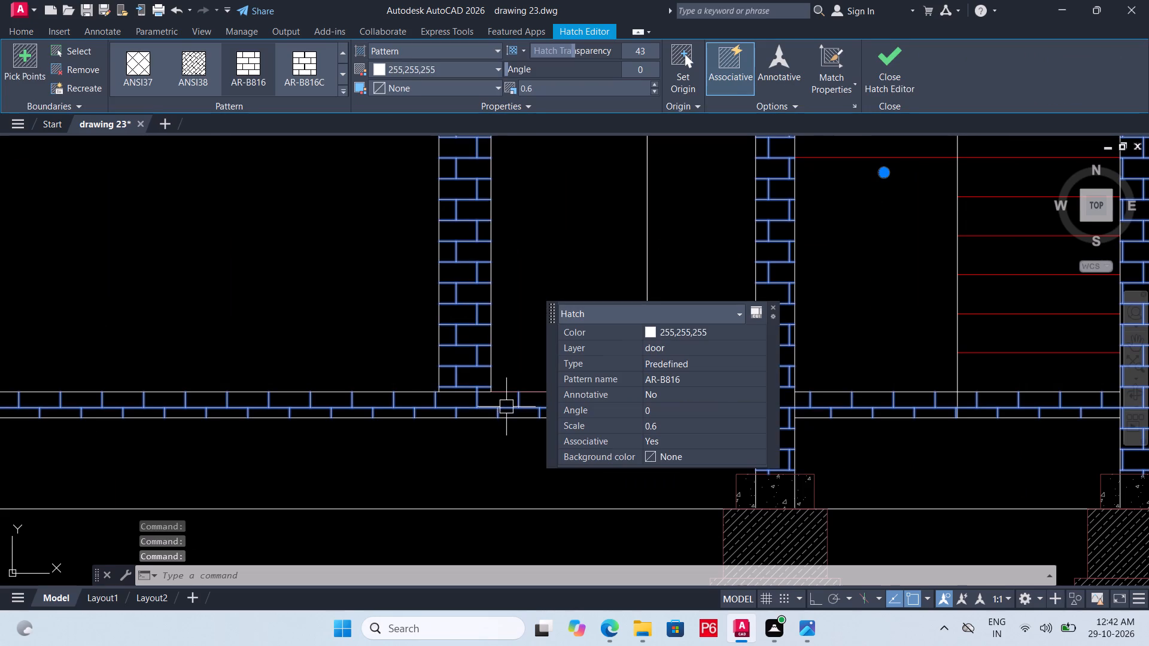
click(504, 406)
scroll(363, 418, down, 2)
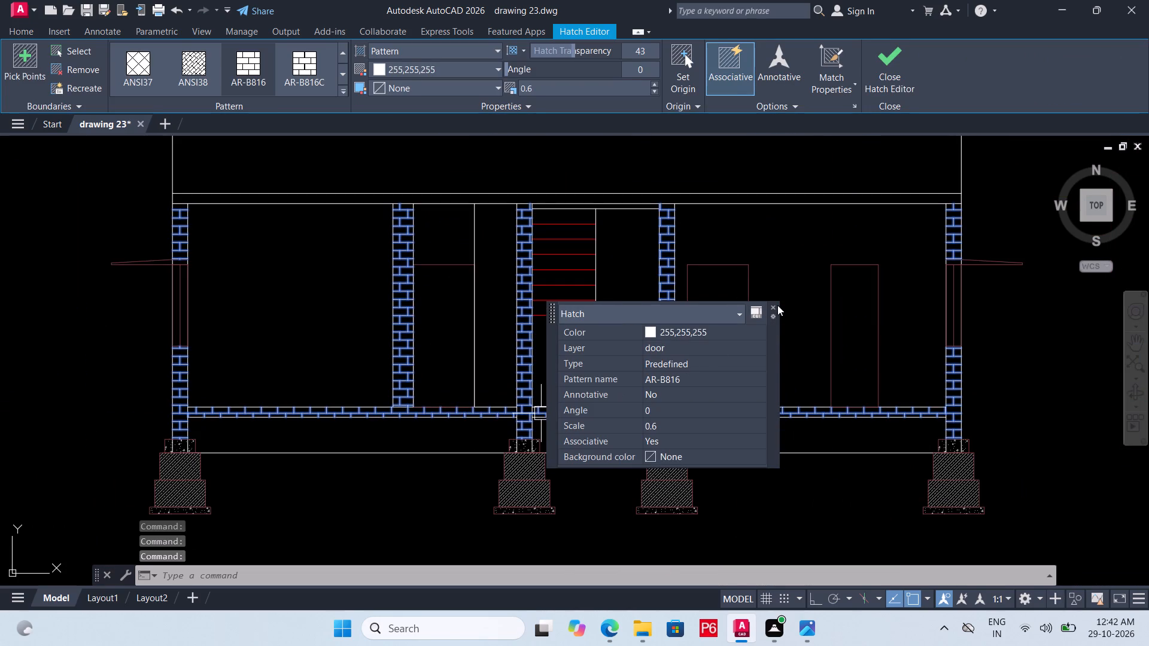
click(772, 307)
key(ctrl+s)
key(ctrl+s)
key(ctrl+s)
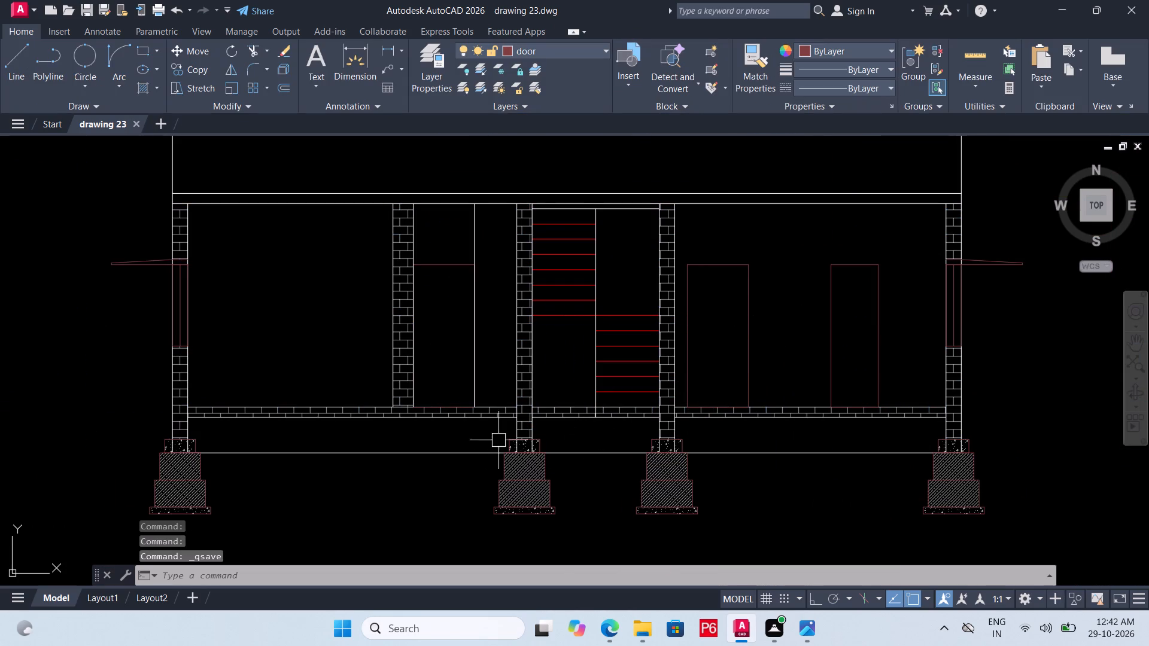
Hatch the three plinth areas below the floor strips with the AR-CONC pattern at scale 1, and save the drawing.
text(H)
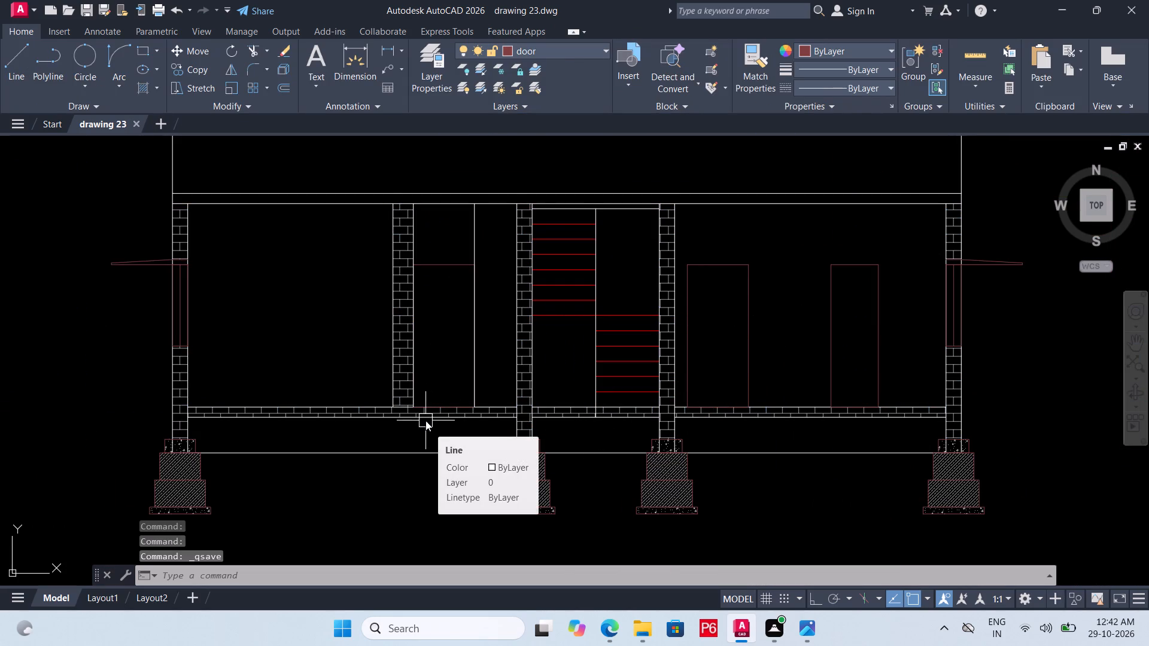
key(space)
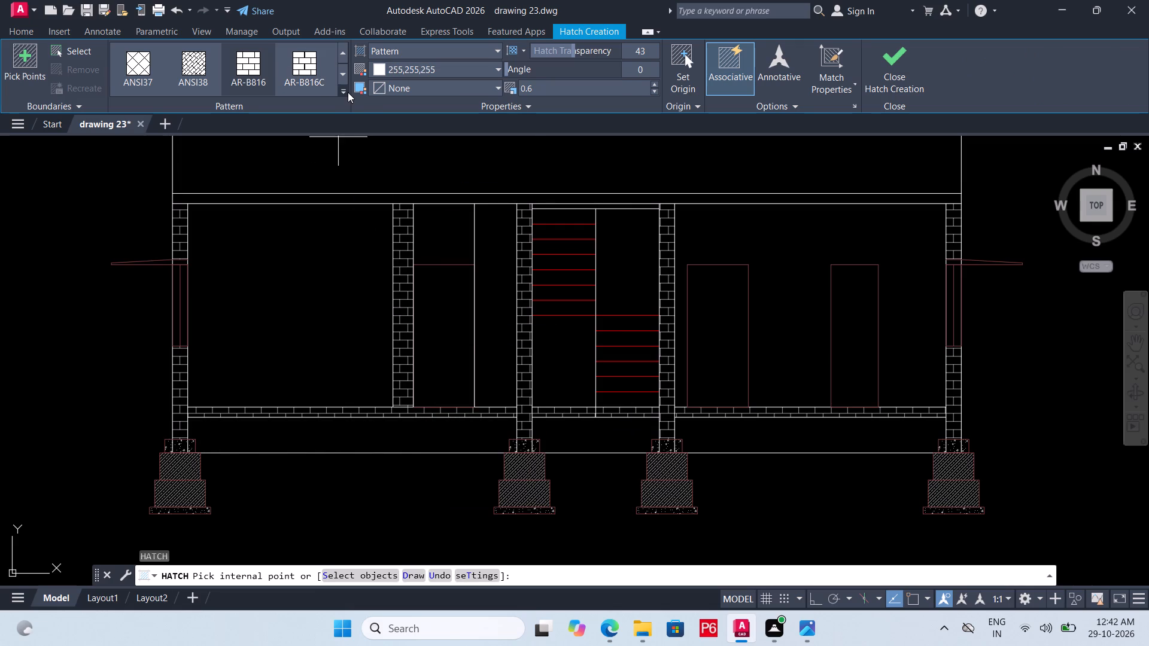
click(348, 92)
click(294, 130)
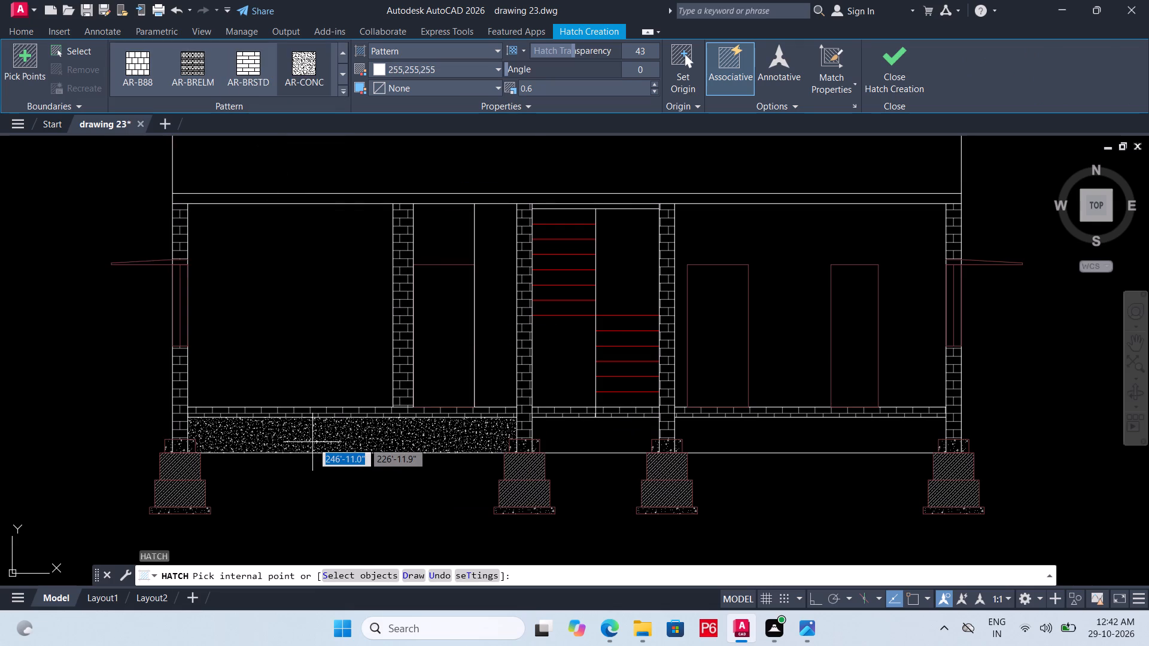
click(540, 89)
key(1)
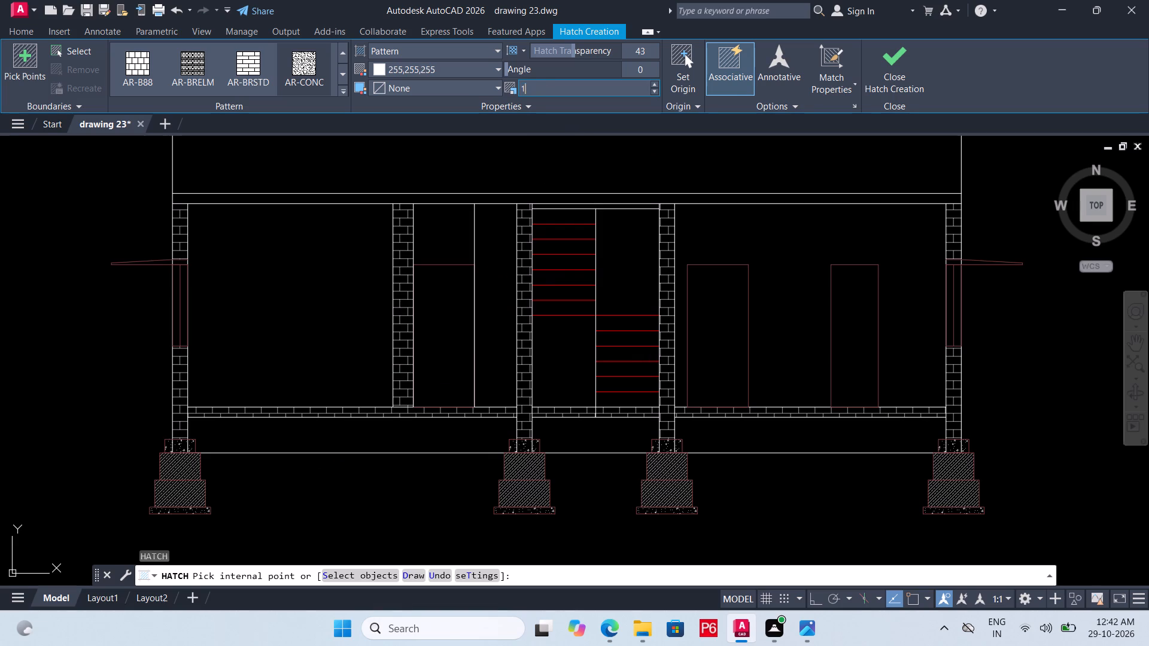
key(Return)
click(400, 447)
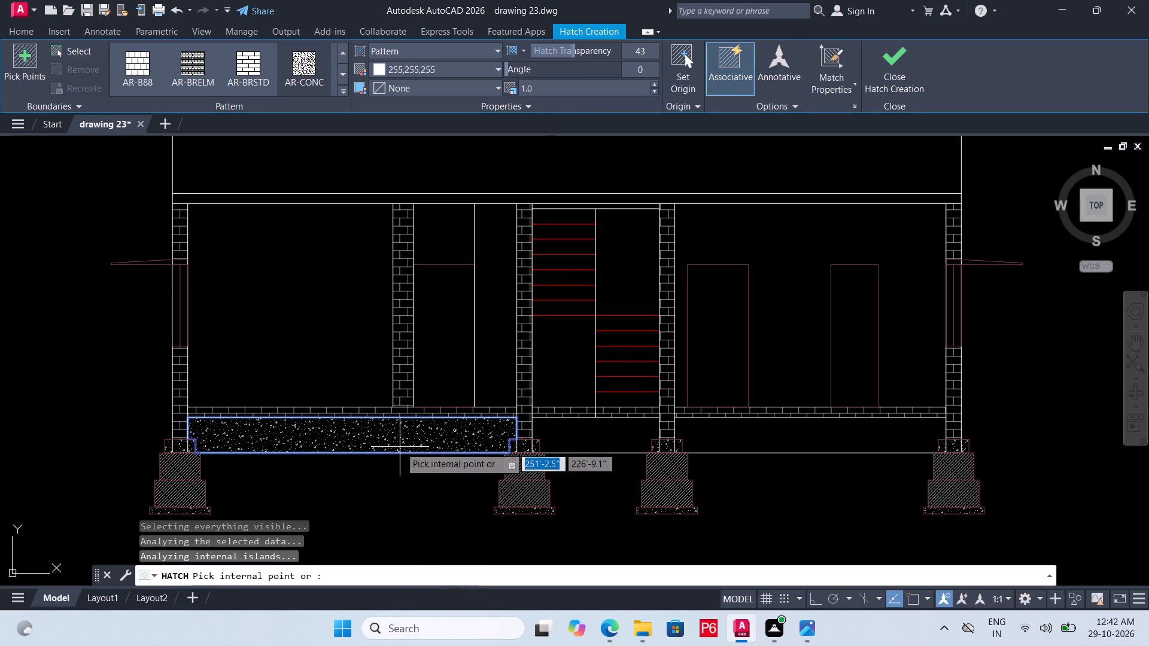
click(576, 436)
click(776, 432)
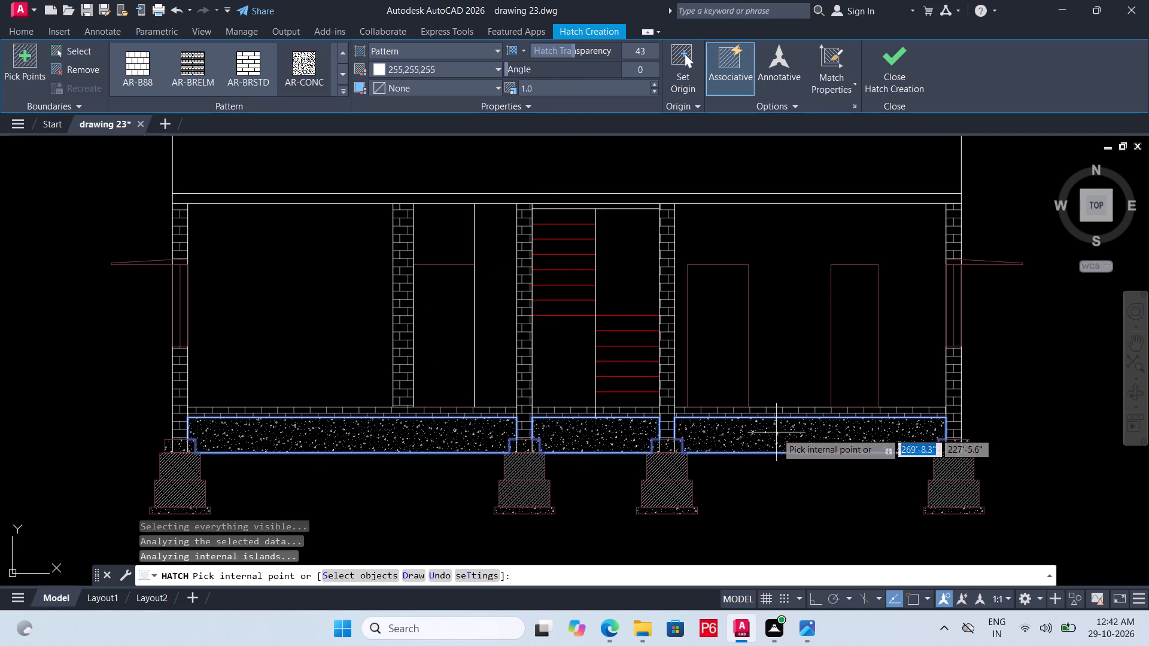
key(ctrl+s)
key(ctrl+s)
key(ctrl+s)
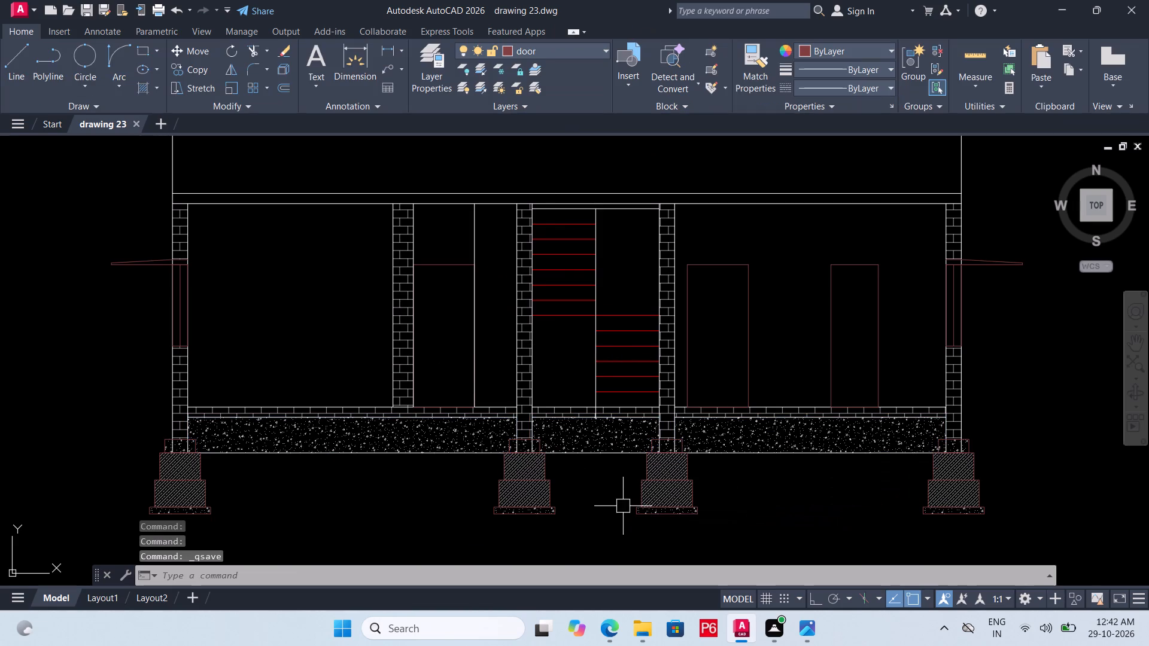
key(ctrl+s)
key(ctrl+s)
key(ctrl+s)
key(ctrl+s)
key(ctrl+s)
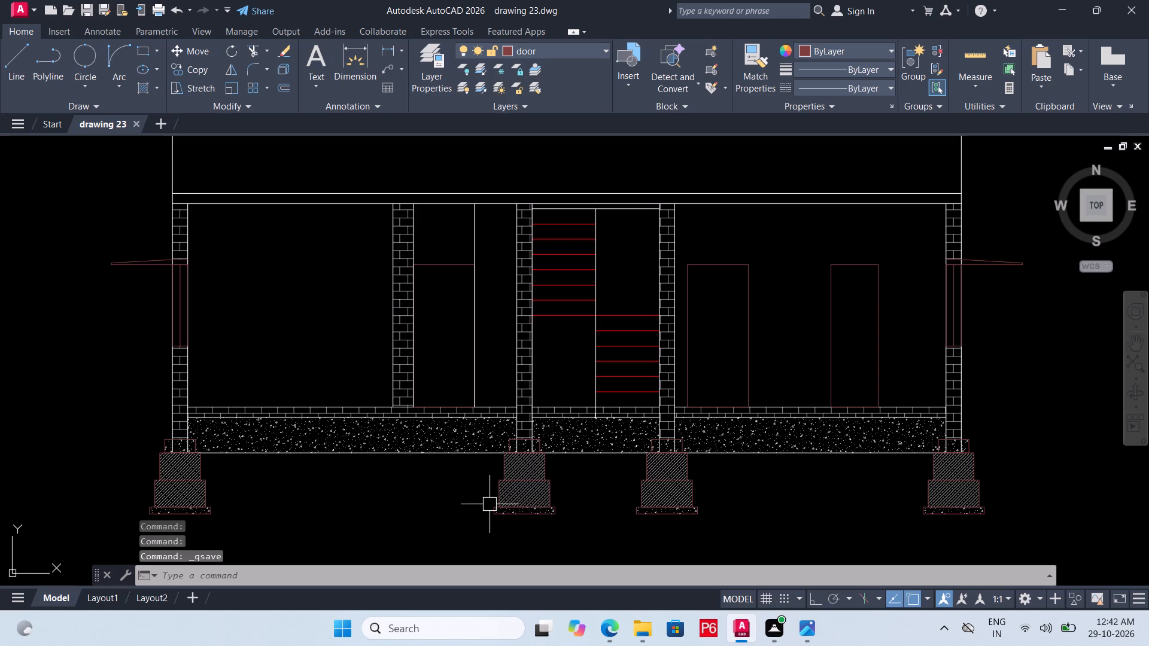
Fill the roof slab band above the walls with the AR-CONC hatch at scale 1, and save the drawing.
scroll(487, 501, down, 2)
middle_drag(485, 499, 527, 457)
scroll(515, 342, up, 4)
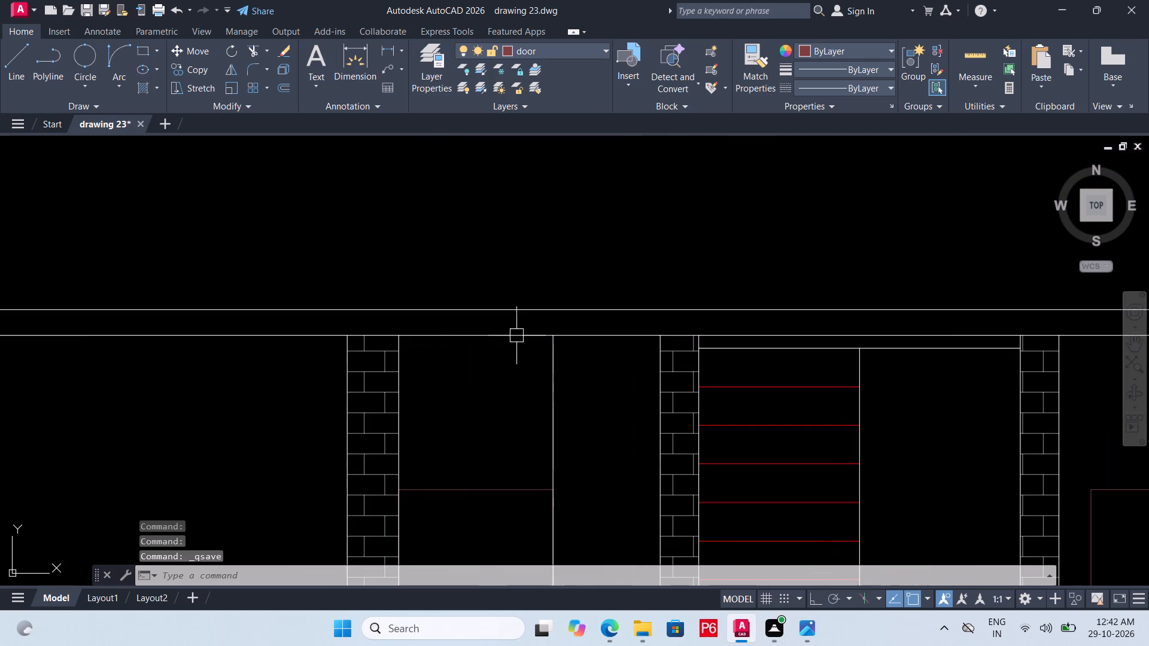
text(H)
key(space)
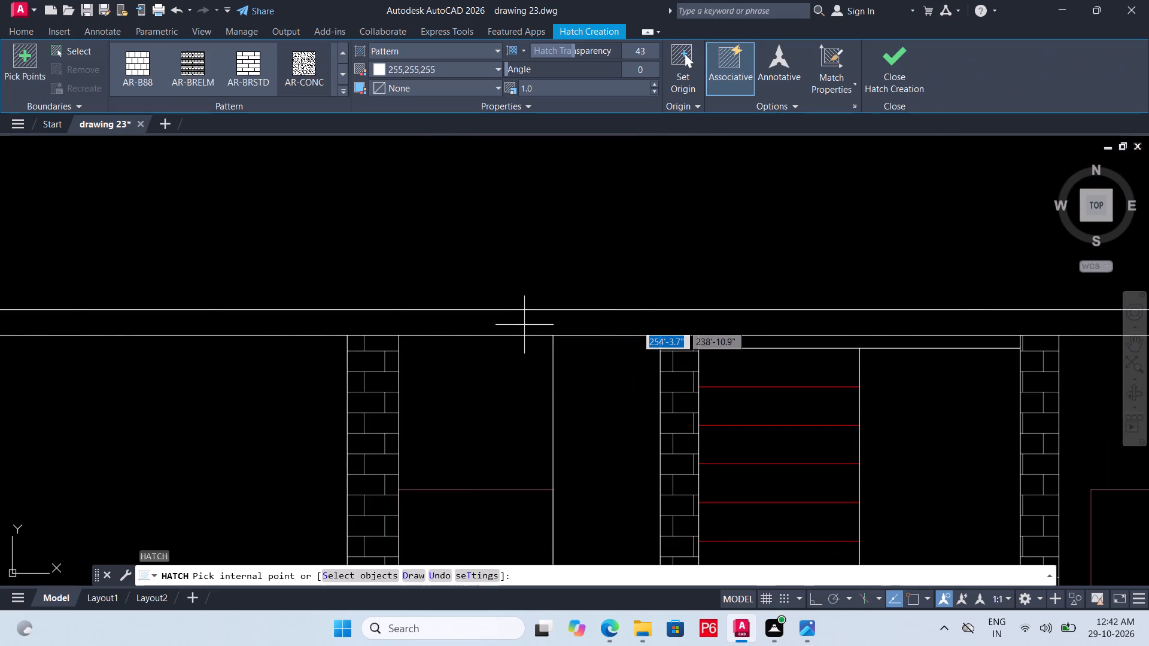
double_click(524, 325)
scroll(474, 276, down, 4)
key(ctrl+s)
key(ctrl+s)
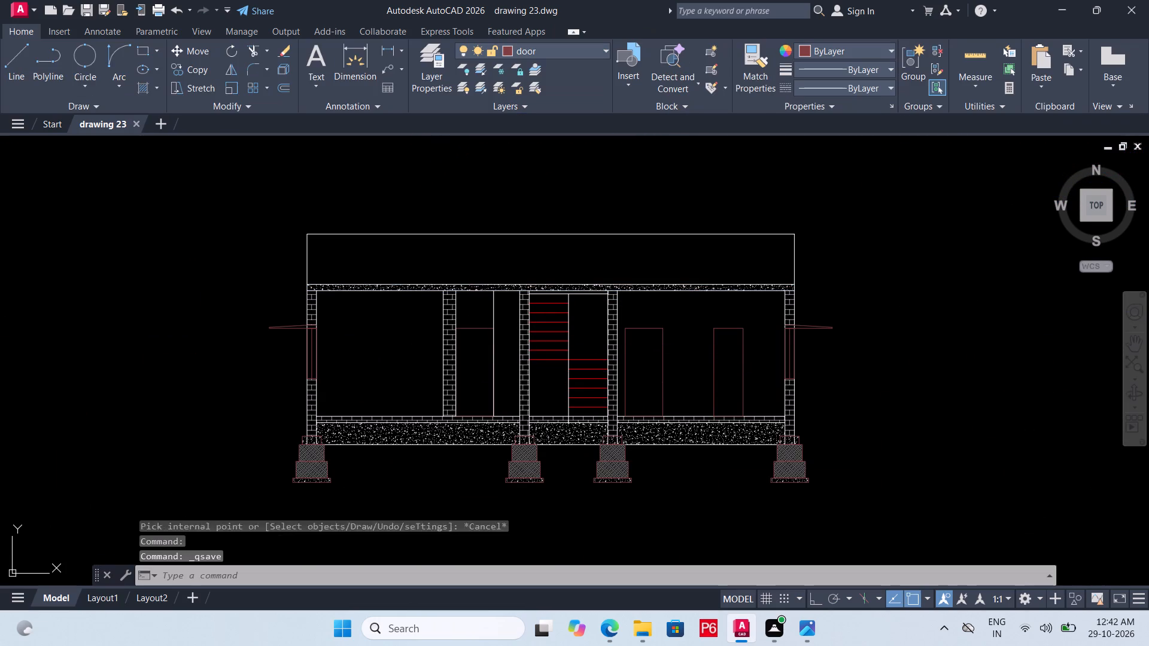
key(ctrl+s)
key(ctrl+s)
key(ctrl+s)
key(ctrl+s)
middle_drag(715, 462, 646, 461)
key(ctrl+s)
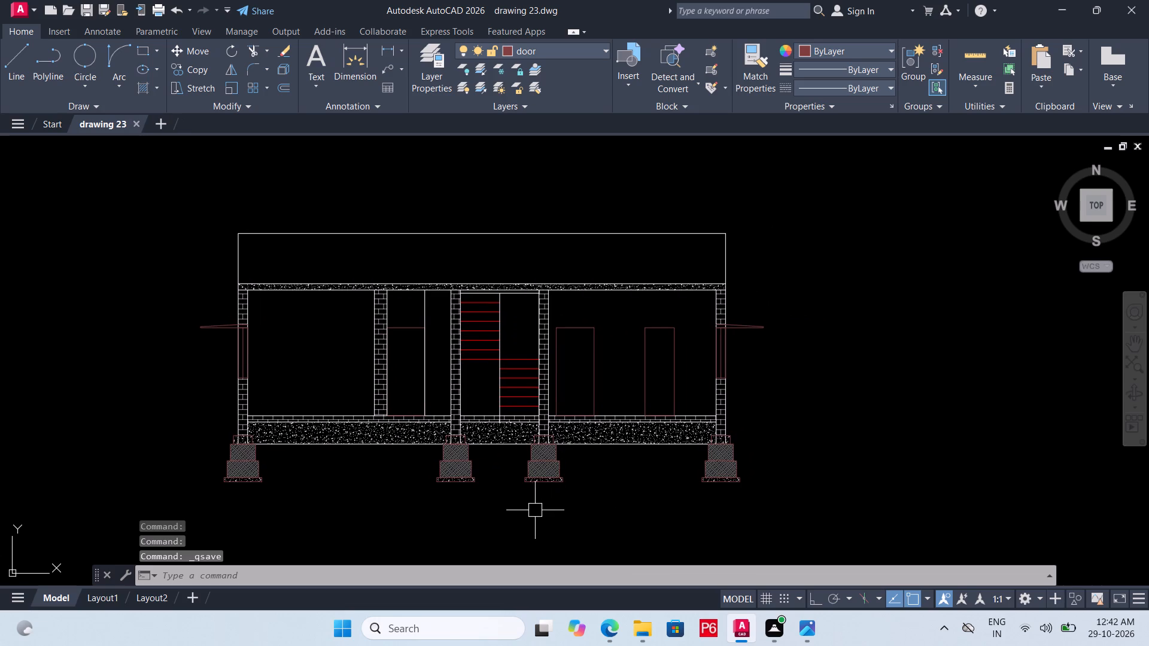
key(ctrl+s)
key(ctrl+s)
key(ctrl+s)
key(ctrl+s)
Fill both sunshades, including their bearing parts within the outer walls, with the AR-CONC hatch at scale 1, and save the drawing.
scroll(206, 330, up, 4)
scroll(317, 319, up, 3)
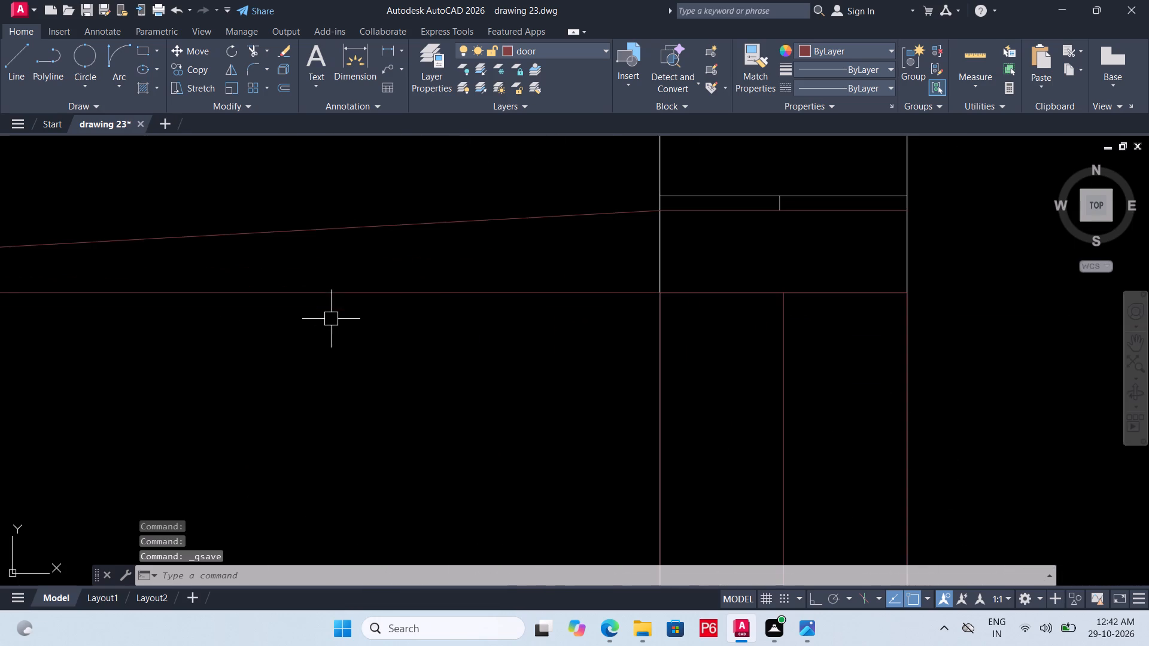
text(H)
key(space)
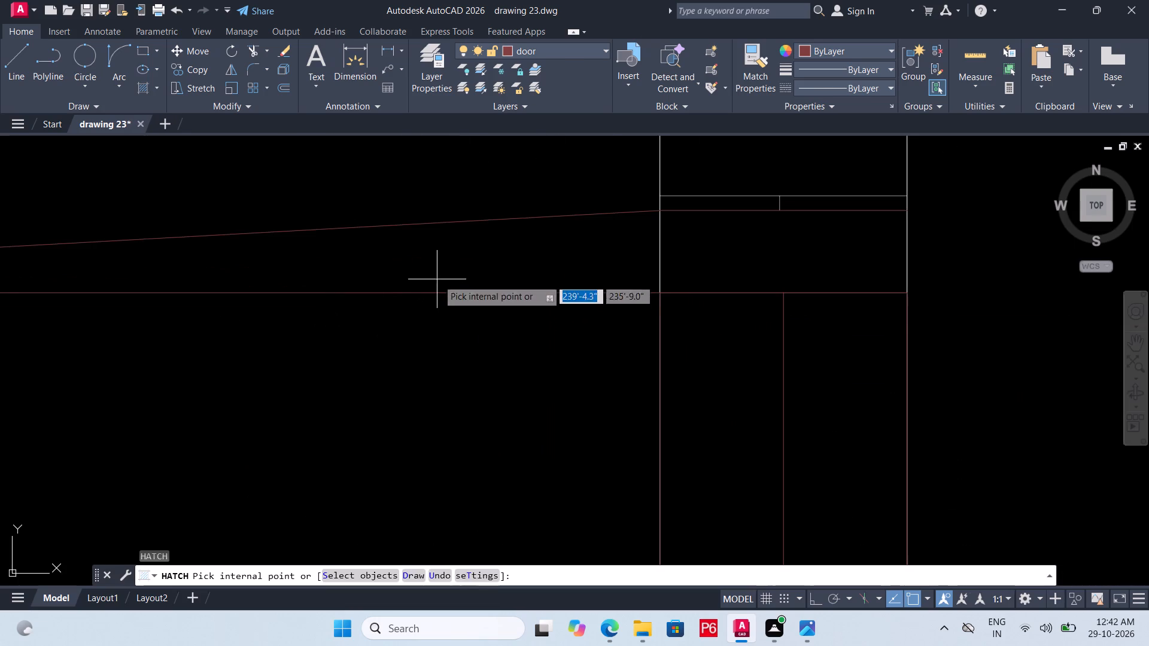
click(459, 263)
drag(767, 252, 752, 252)
scroll(217, 388, down, 3)
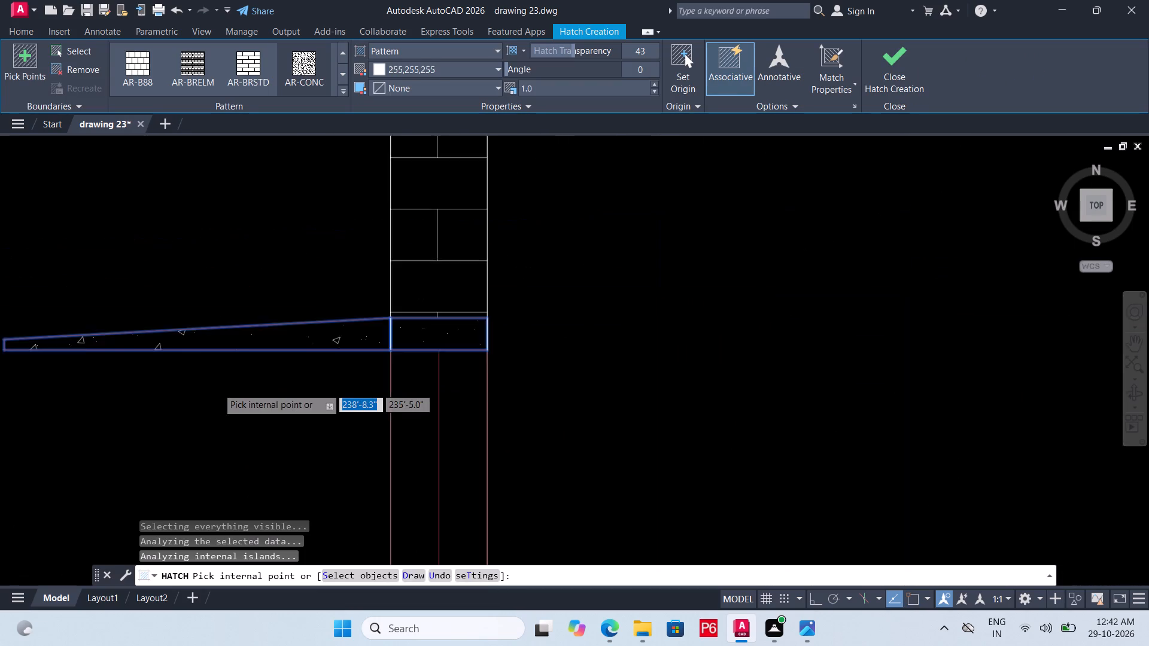
scroll(209, 371, down, 4)
scroll(677, 393, up, 3)
scroll(798, 296, up, 3)
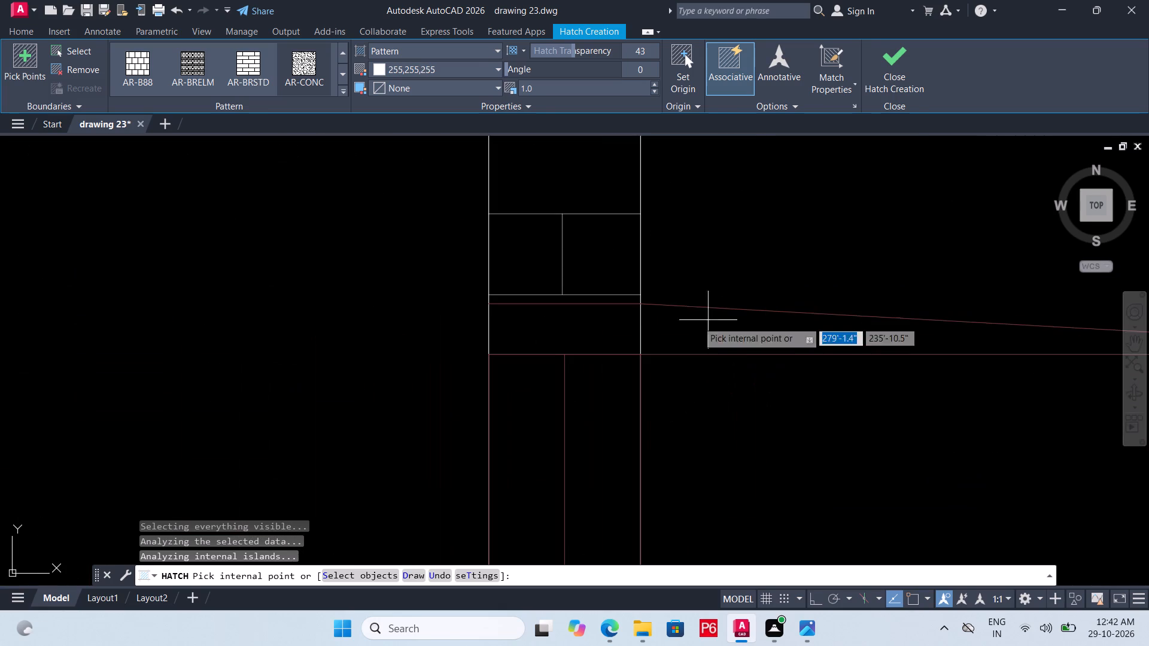
click(603, 331)
click(703, 331)
scroll(701, 327, down, 4)
key(ctrl+s)
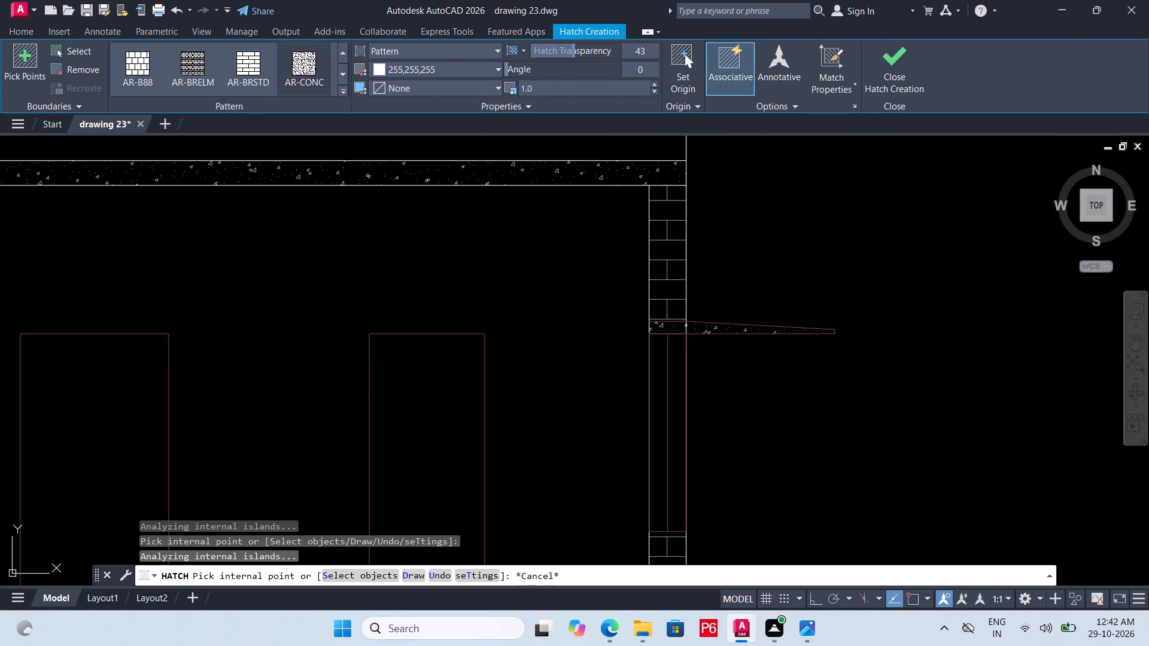
key(ctrl+s)
key(ctrl+s)
key(ctrl+s)
key(ctrl+s)
key(ctrl+s)
key(ctrl+s)
key(ctrl+s)
ctrl+scroll(735, 294, down, 4)
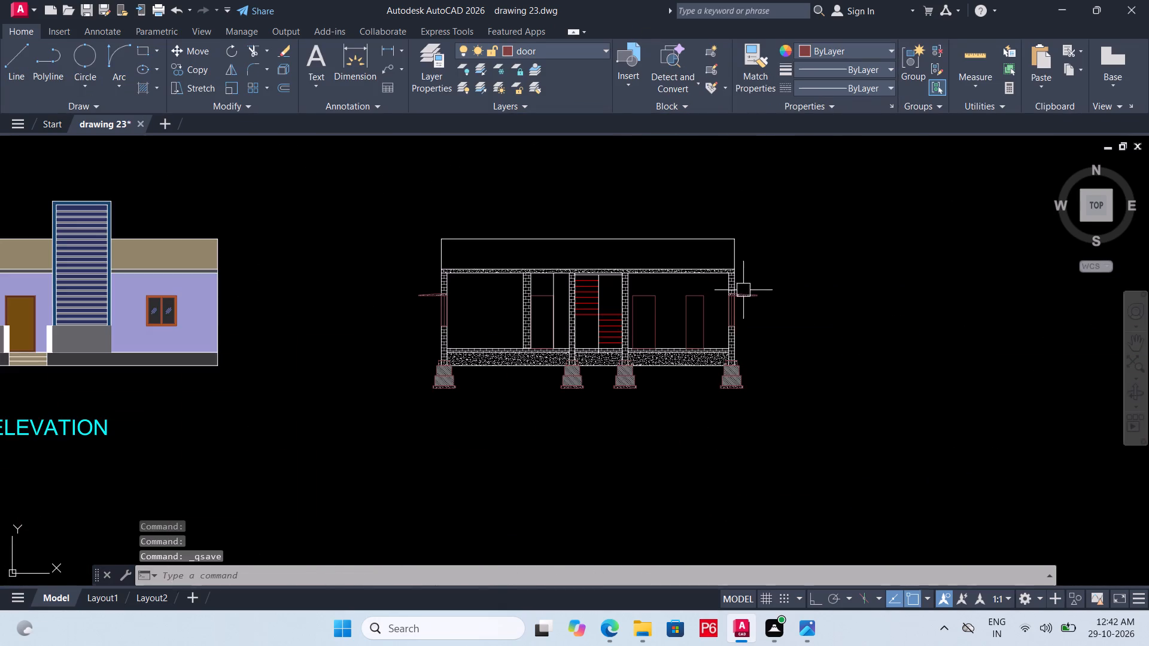
key(space)
Change the brick hatch of the walls and floor strips to red 237,31,36, and save the drawing.
scroll(484, 331, up, 4)
click(217, 391)
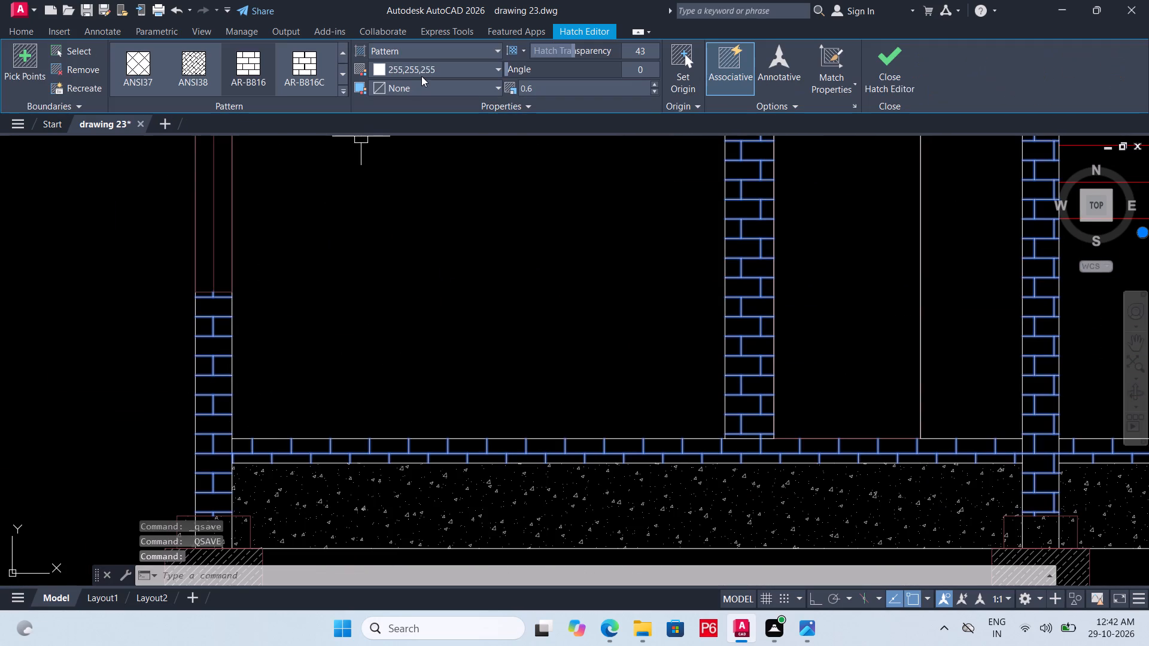
click(382, 68)
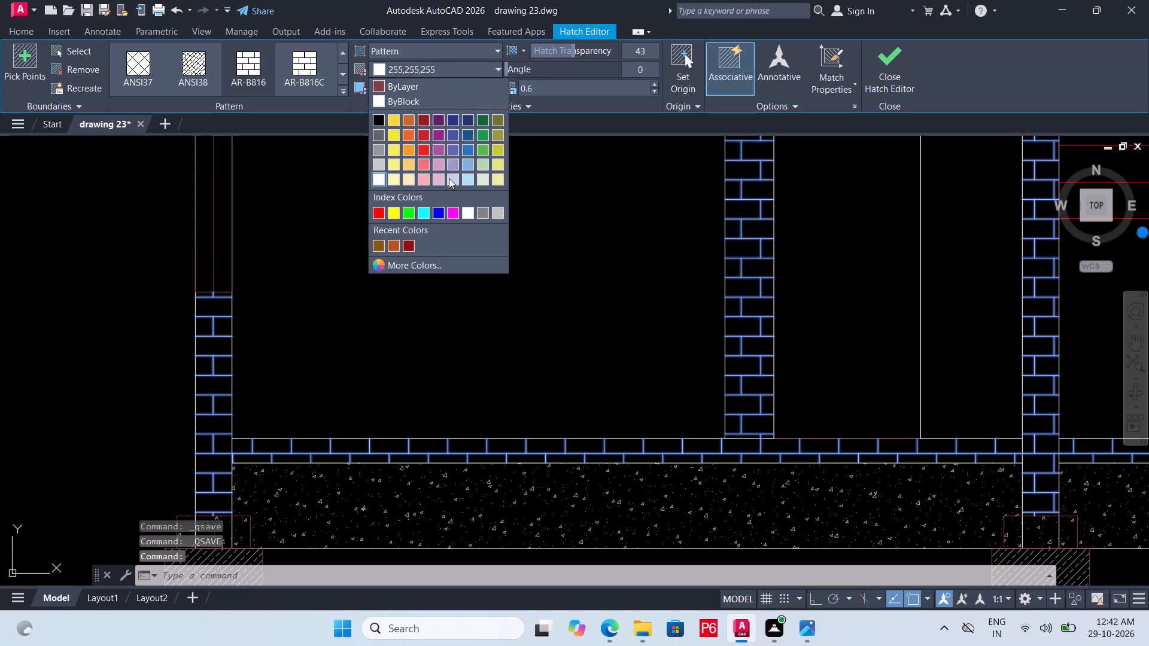
click(422, 151)
key(ctrl+s)
key(ctrl+s)
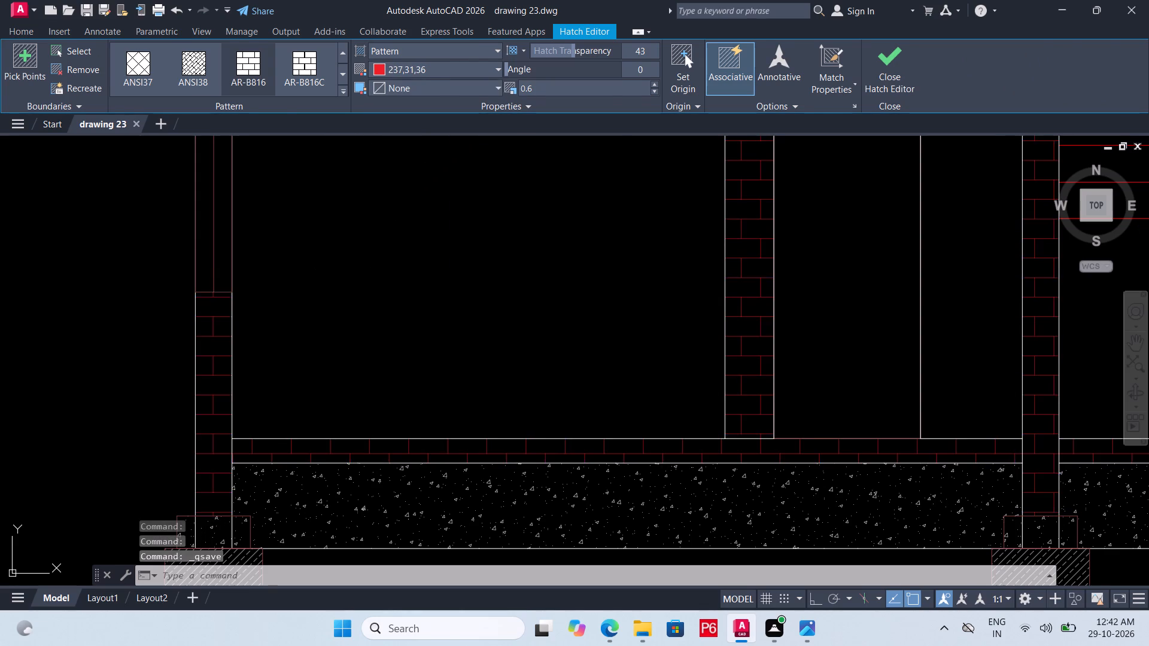
key(ctrl+s)
Move all the horizontal step lines of both stair flights to the furniture layer, and save the drawing.
scroll(344, 273, down, 3)
middle_drag(468, 323, 472, 397)
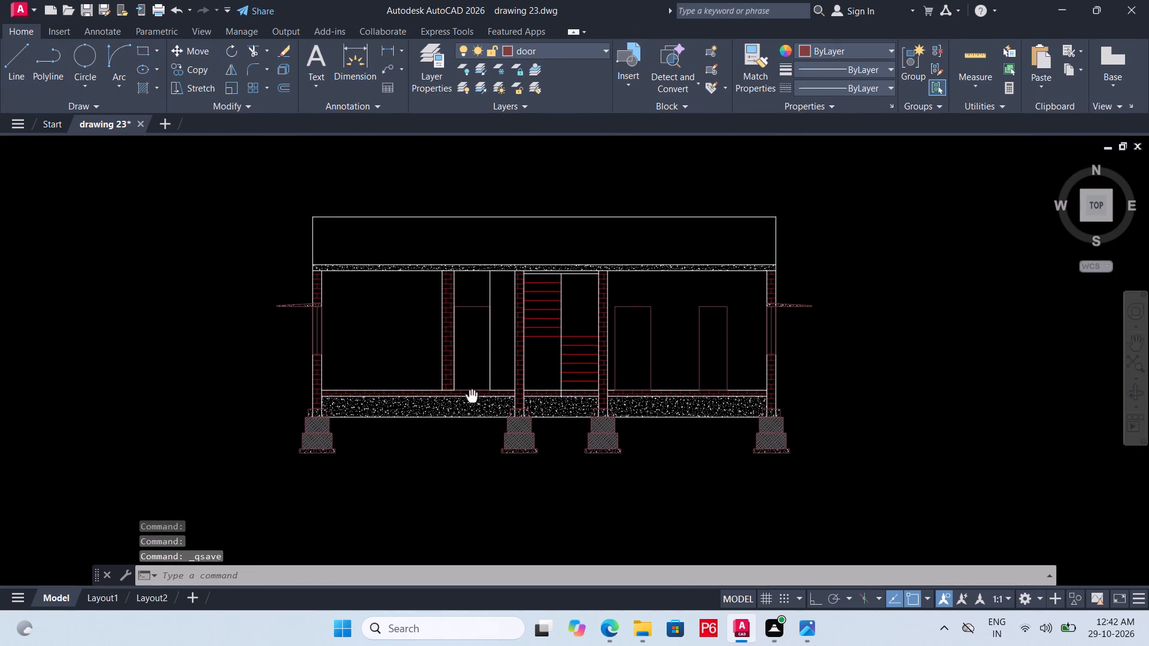
middle_drag(472, 397, 446, 374)
scroll(513, 316, up, 2)
middle_drag(475, 294, 448, 307)
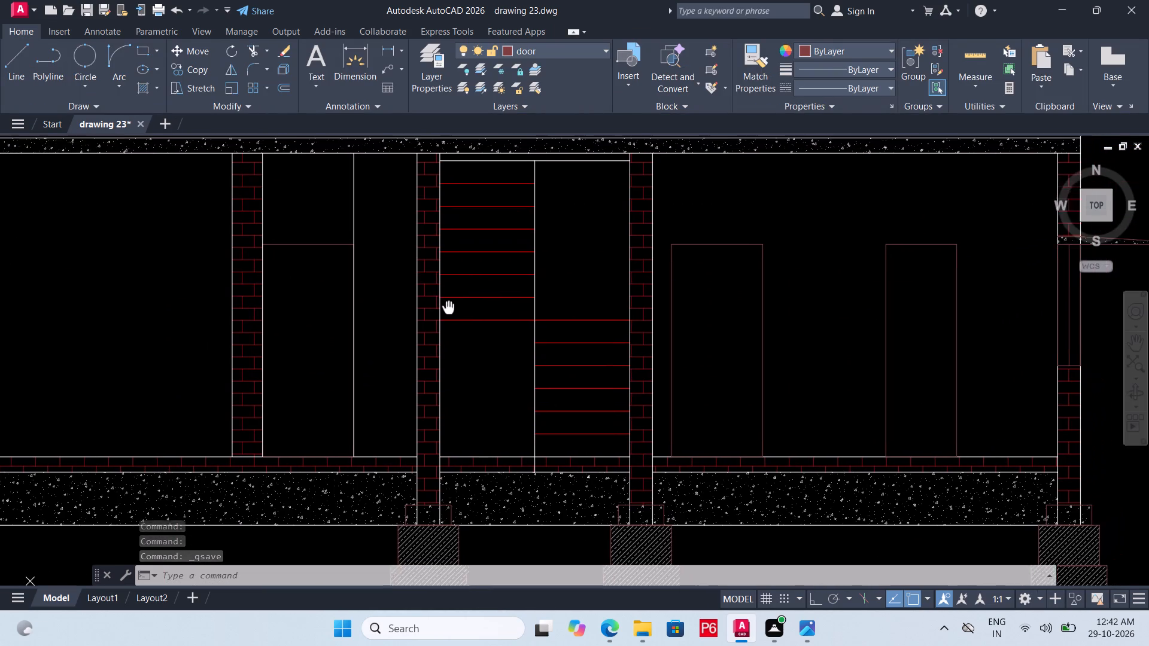
middle_drag(448, 307, 419, 325)
click(477, 193)
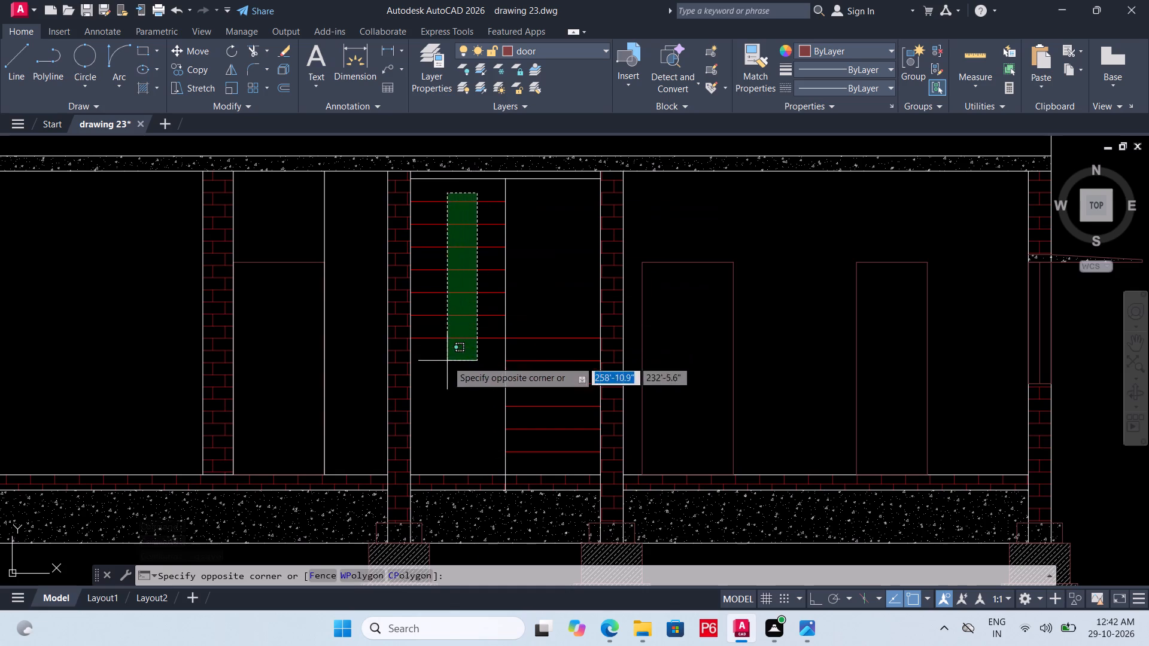
click(447, 361)
click(558, 355)
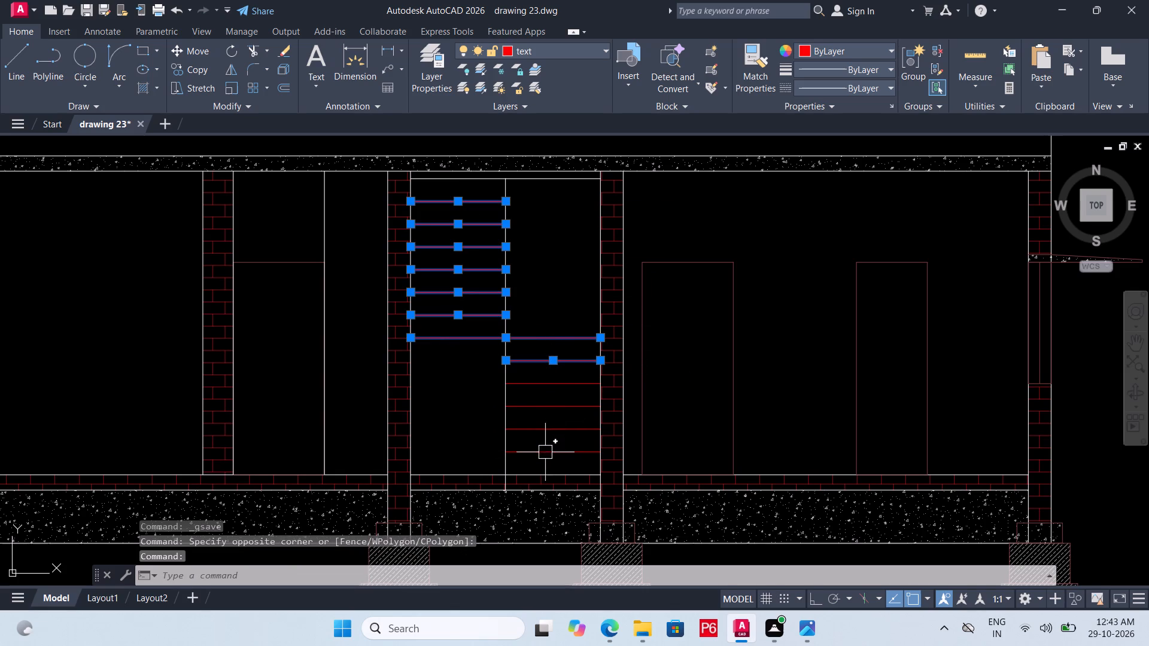
click(545, 452)
click(551, 425)
click(555, 406)
click(561, 382)
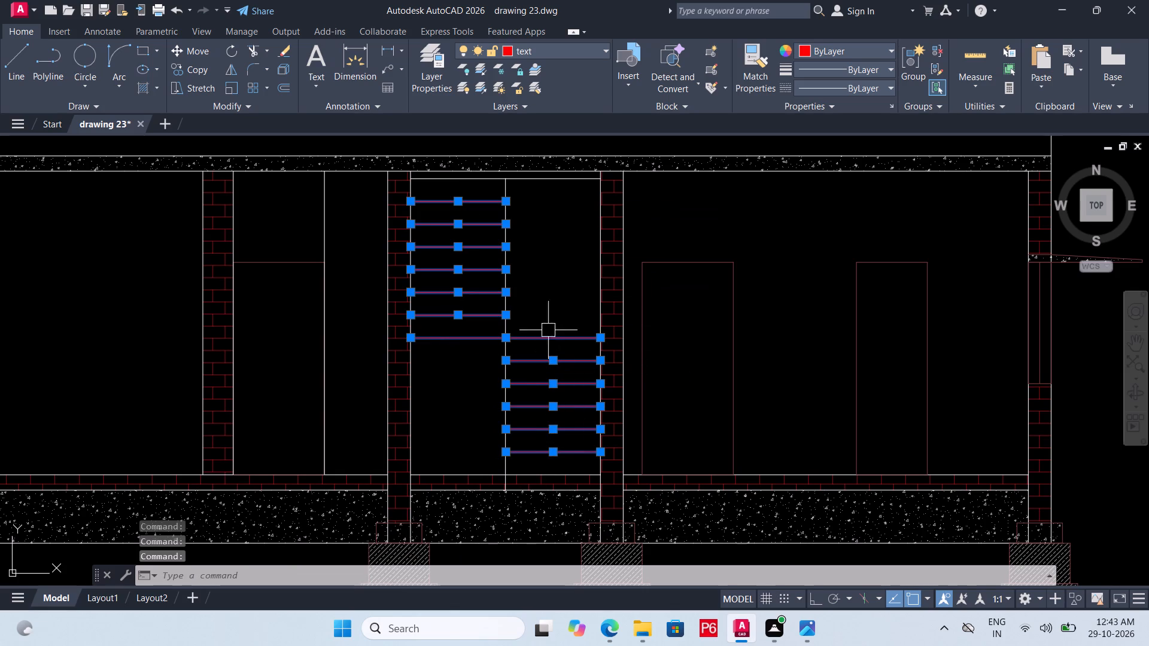
click(571, 52)
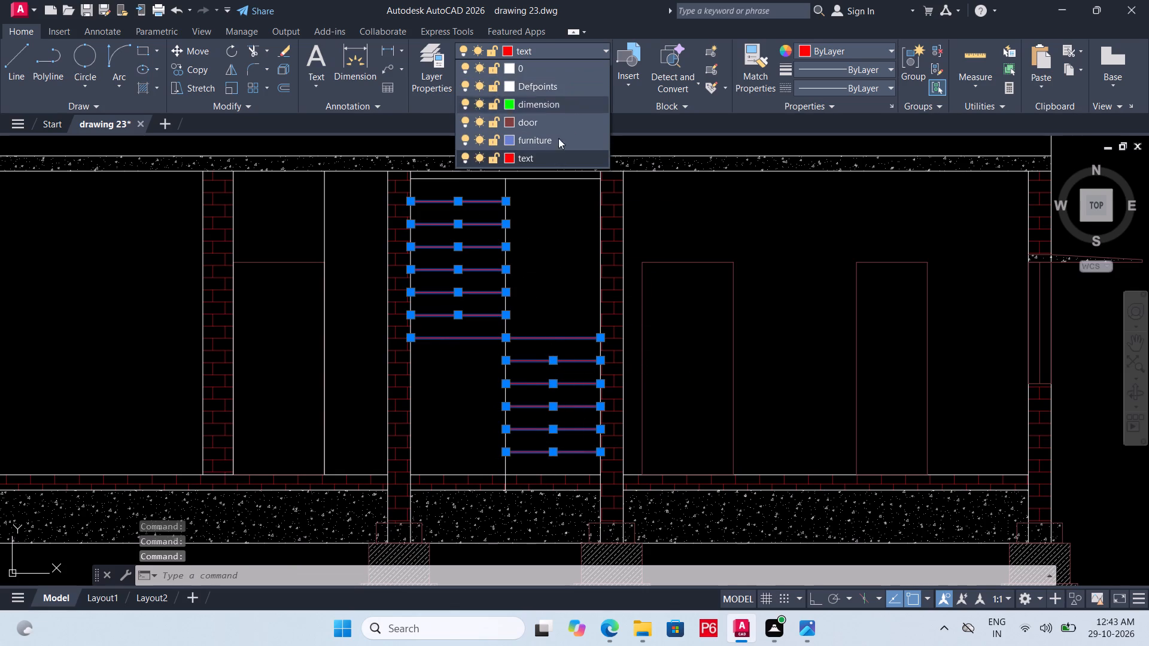
click(537, 139)
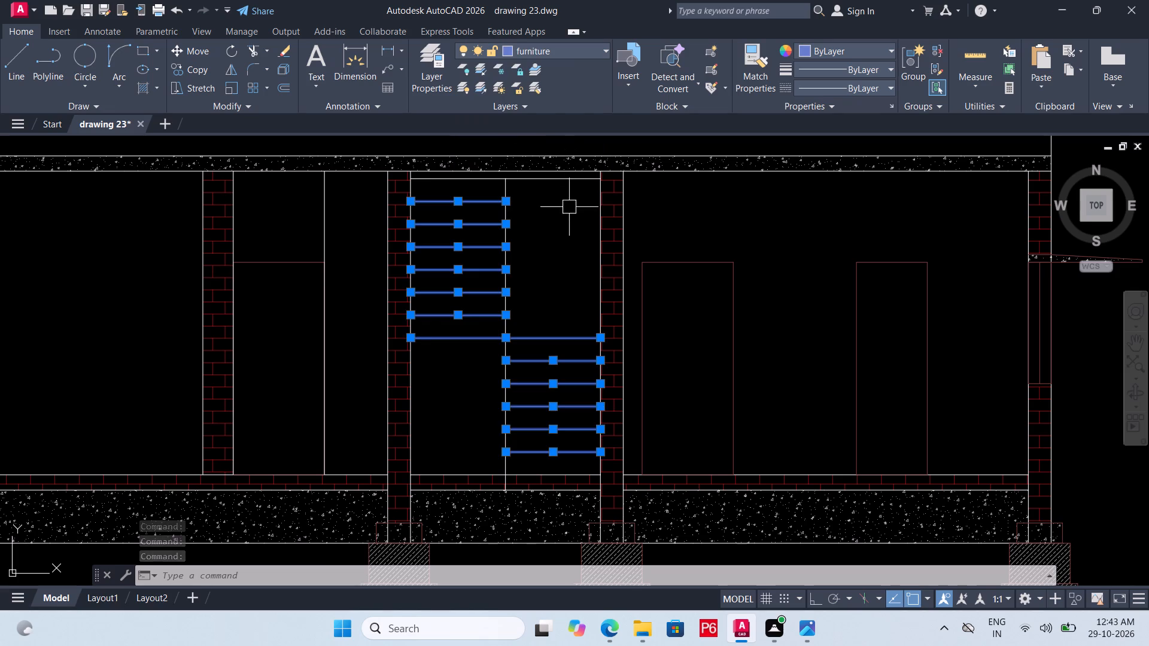
key(Escape)
key(ctrl+s)
key(ctrl+s)
key(ctrl+s)
key(ctrl+s)
key(ctrl+s)
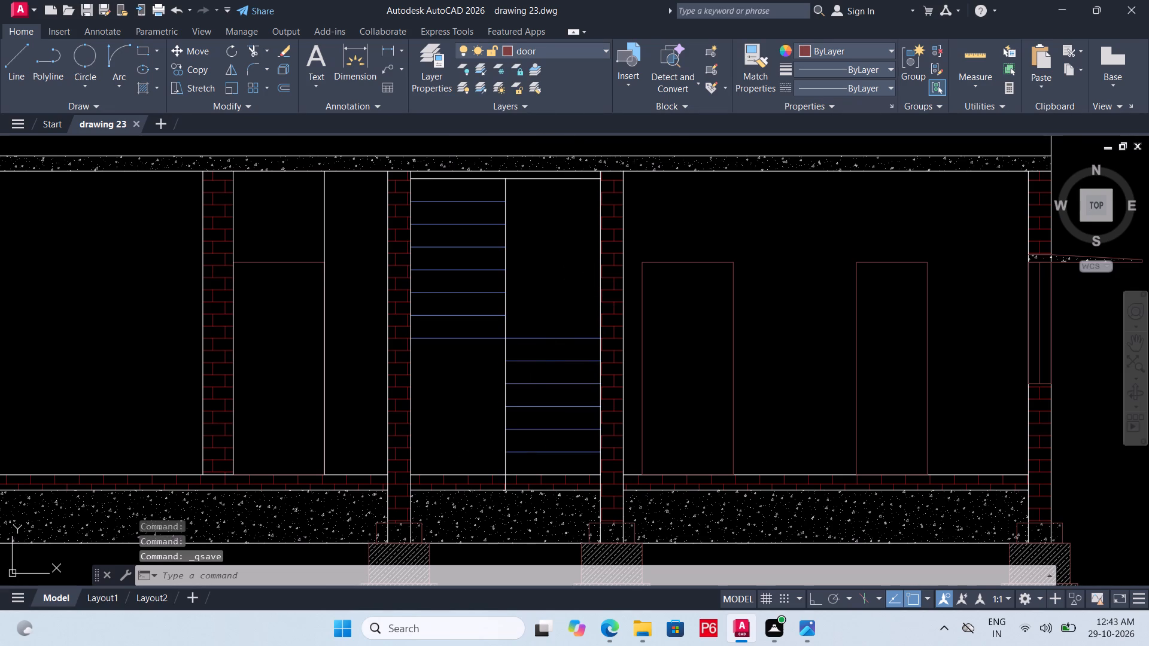
key(ctrl+s)
Shorten the vertical line between the stair flights so its lower end meets the floor's top line, and save the drawing.
scroll(498, 456, up, 1)
click(507, 249)
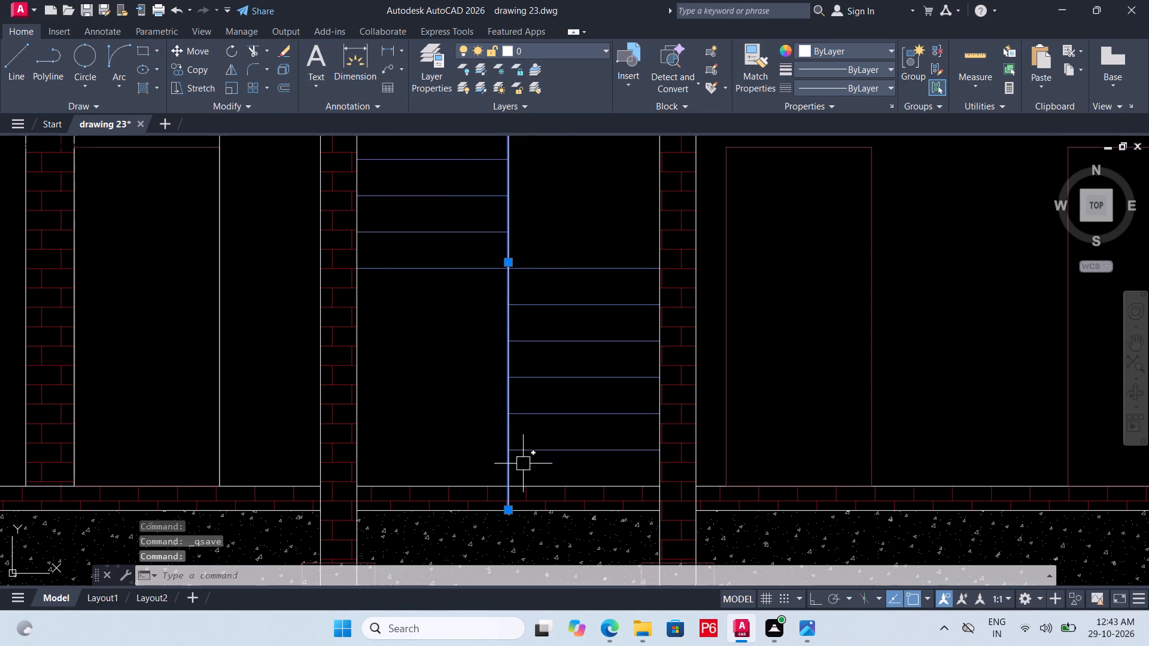
click(506, 513)
click(504, 483)
scroll(473, 518, down, 2)
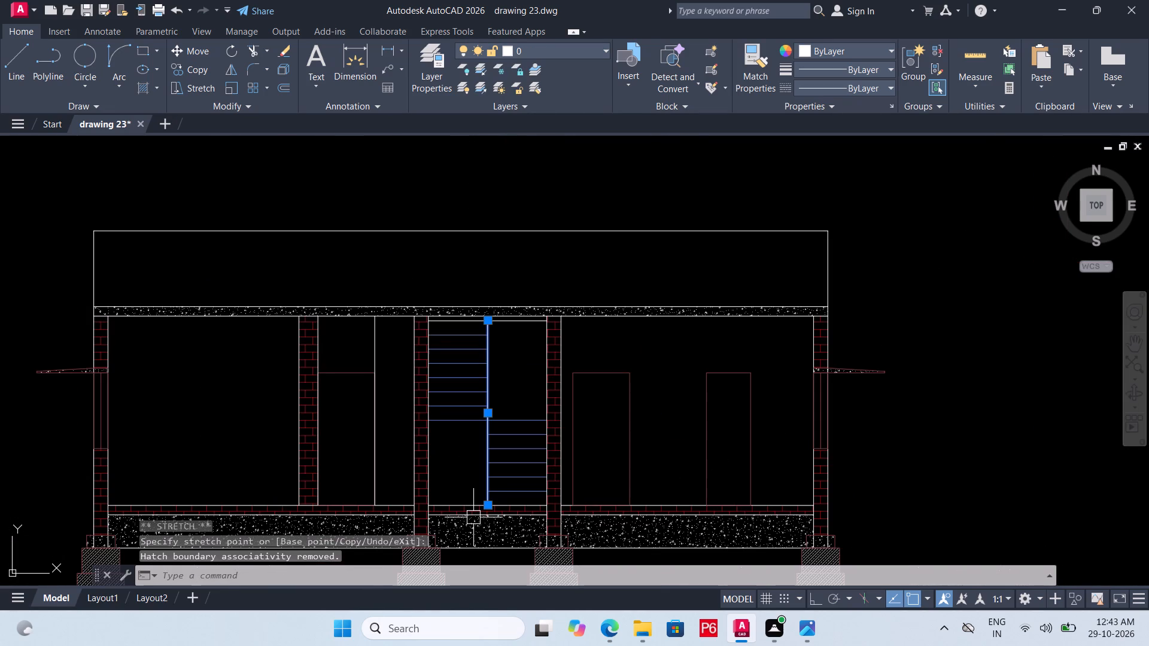
key(ctrl+s)
key(ctrl+s)
key(ctrl+s)
key(ctrl+s)
key(ctrl+s)
ctrl+scroll(491, 430, down, 1)
key(ctrl+s)
key(ctrl+s)
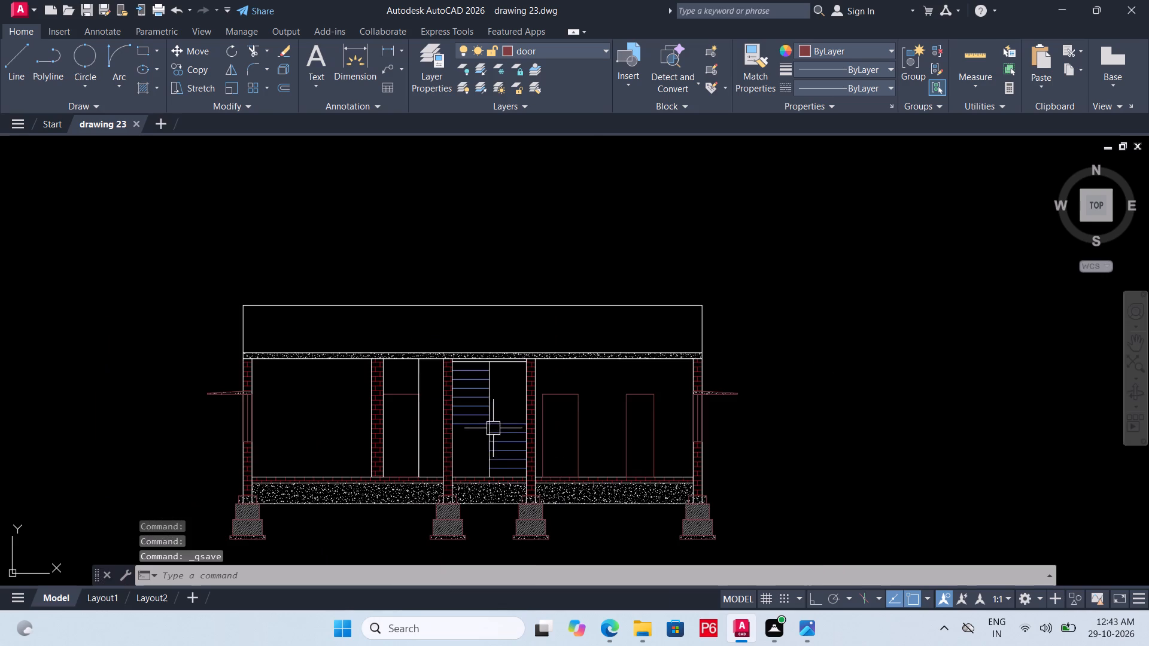
key(ctrl+s)
ctrl+scroll(568, 410, down, 1)
key(ctrl+s)
key(ctrl+s)
key(ctrl+s)
key(ctrl+s)
ctrl+middle_drag(558, 411, 621, 443)
key(ctrl+s)
key(ctrl+s)
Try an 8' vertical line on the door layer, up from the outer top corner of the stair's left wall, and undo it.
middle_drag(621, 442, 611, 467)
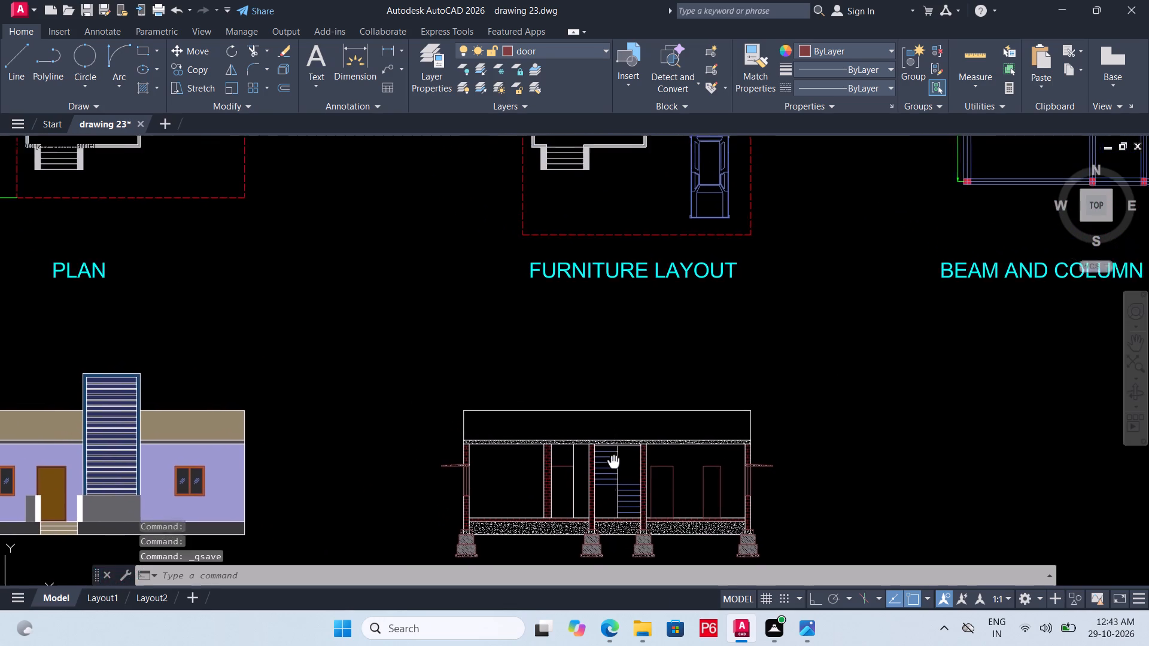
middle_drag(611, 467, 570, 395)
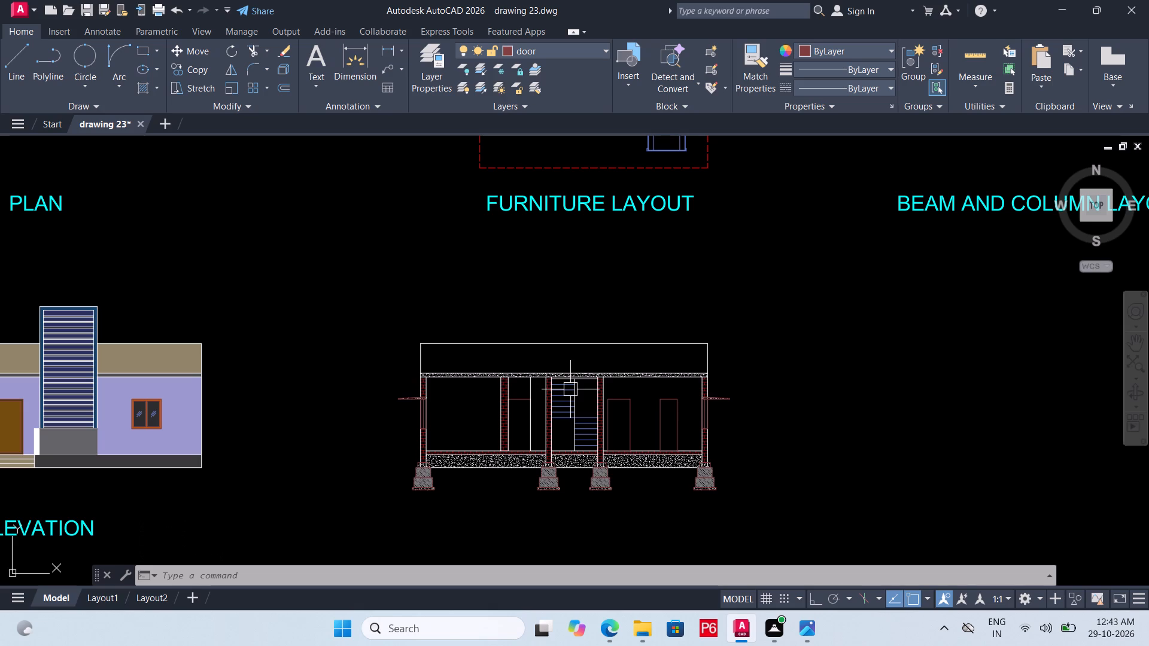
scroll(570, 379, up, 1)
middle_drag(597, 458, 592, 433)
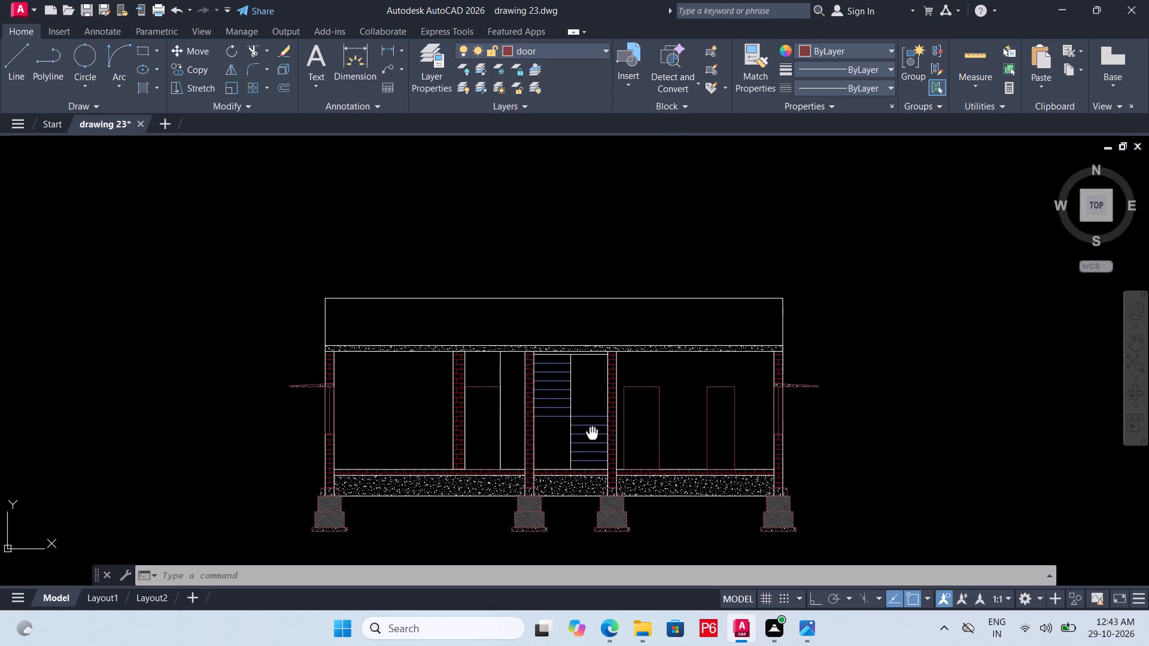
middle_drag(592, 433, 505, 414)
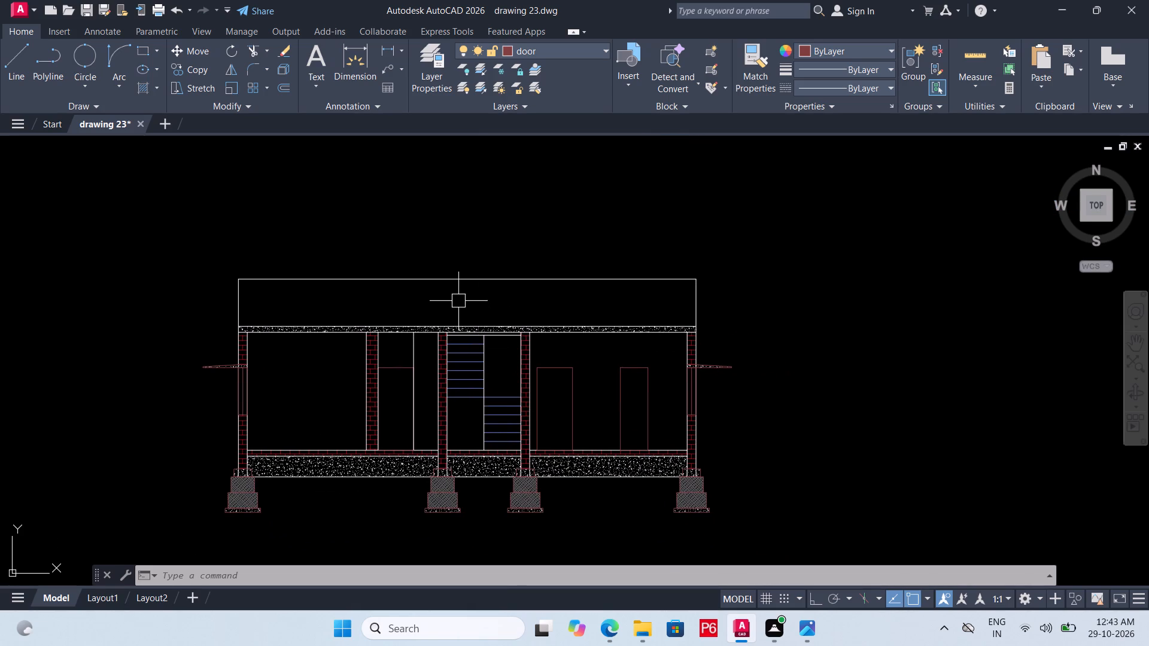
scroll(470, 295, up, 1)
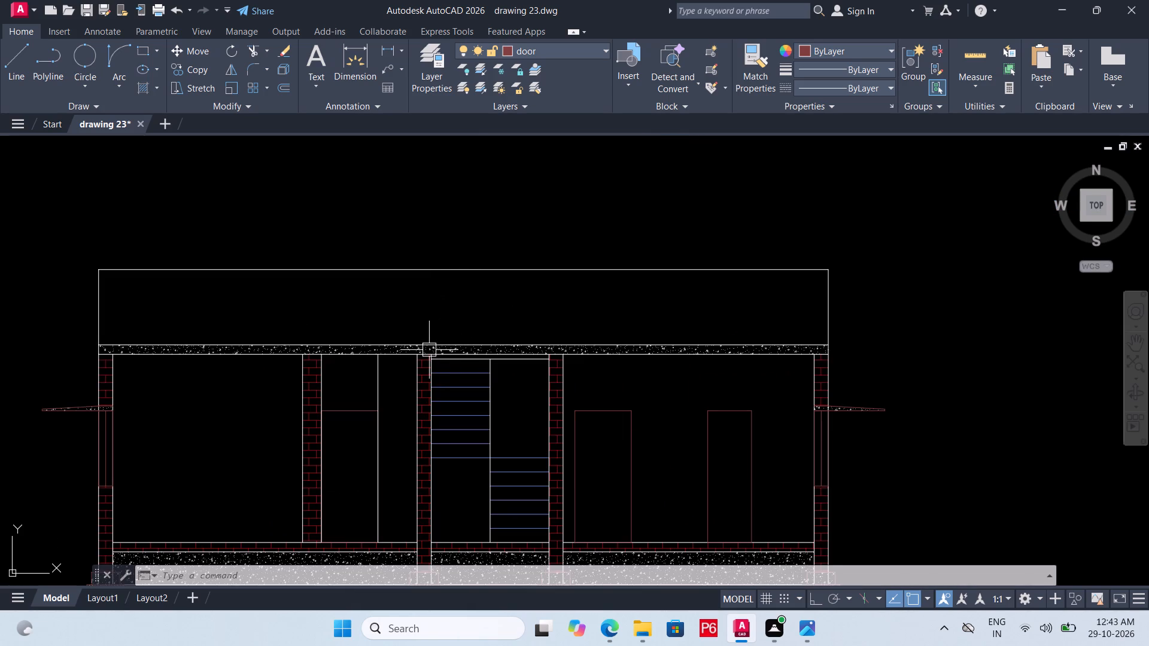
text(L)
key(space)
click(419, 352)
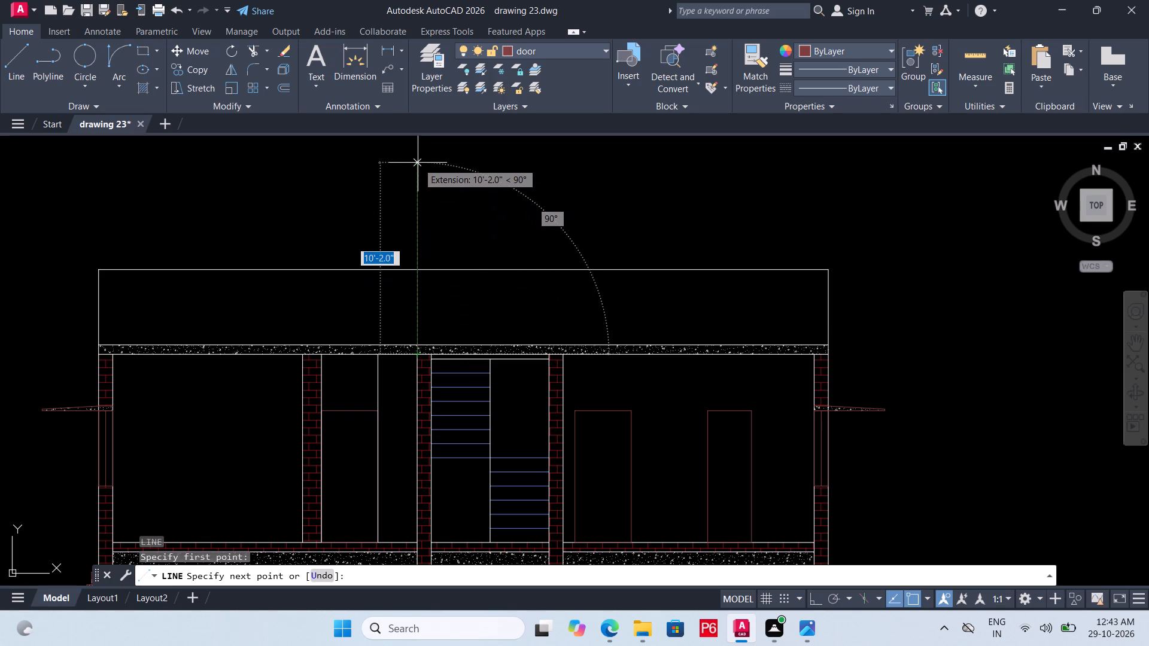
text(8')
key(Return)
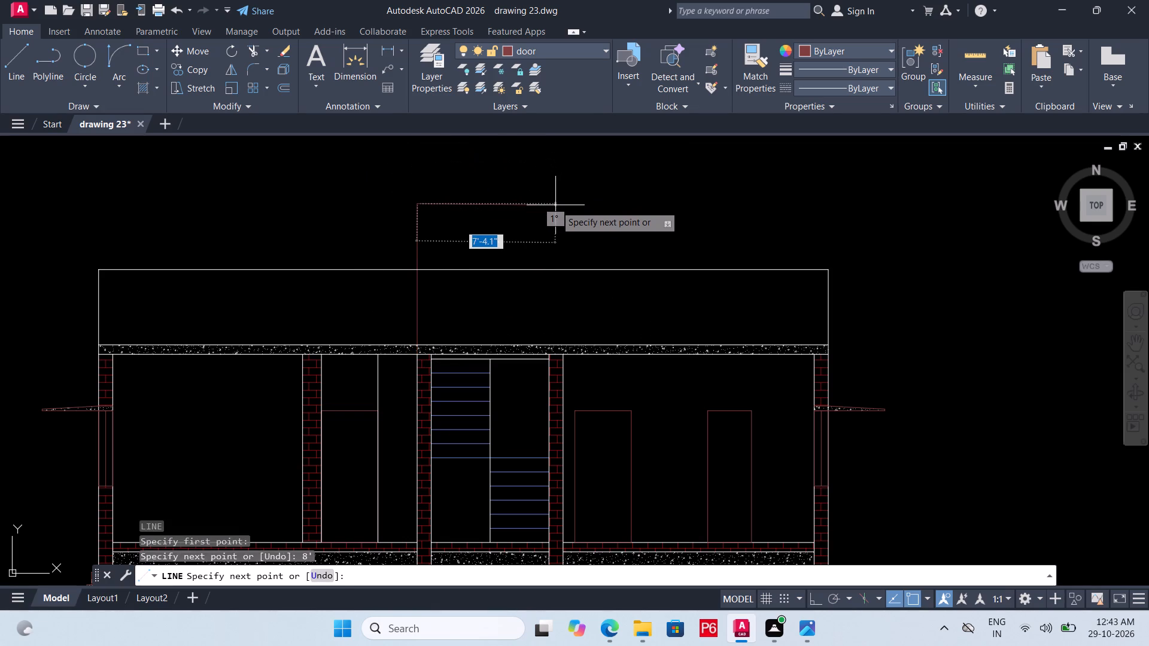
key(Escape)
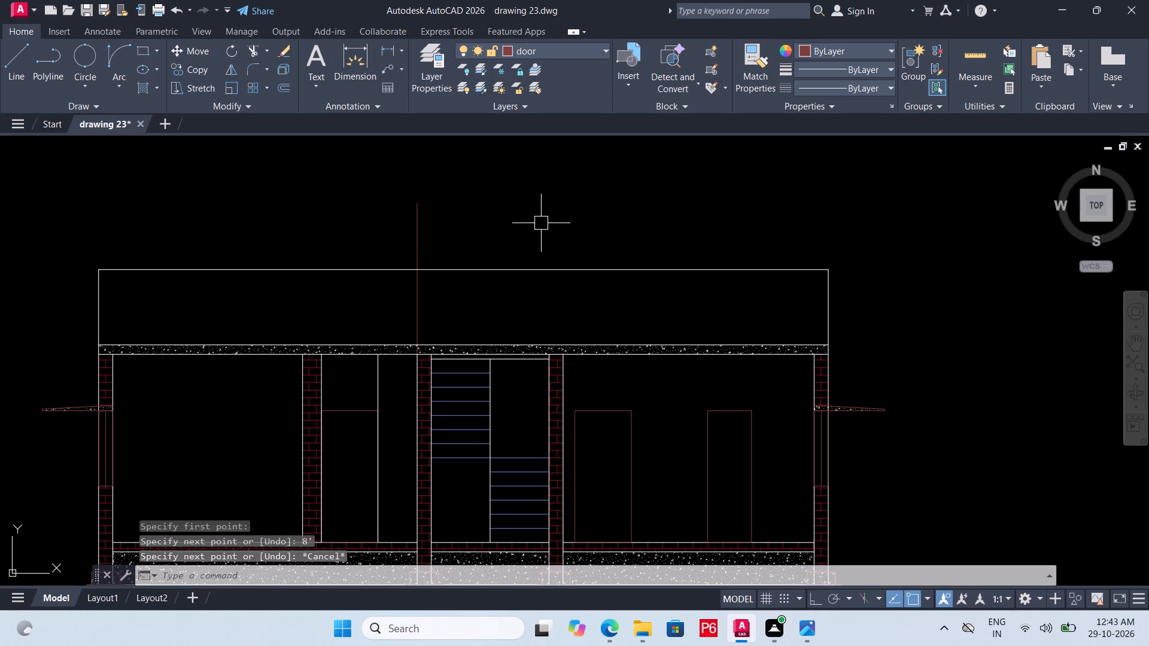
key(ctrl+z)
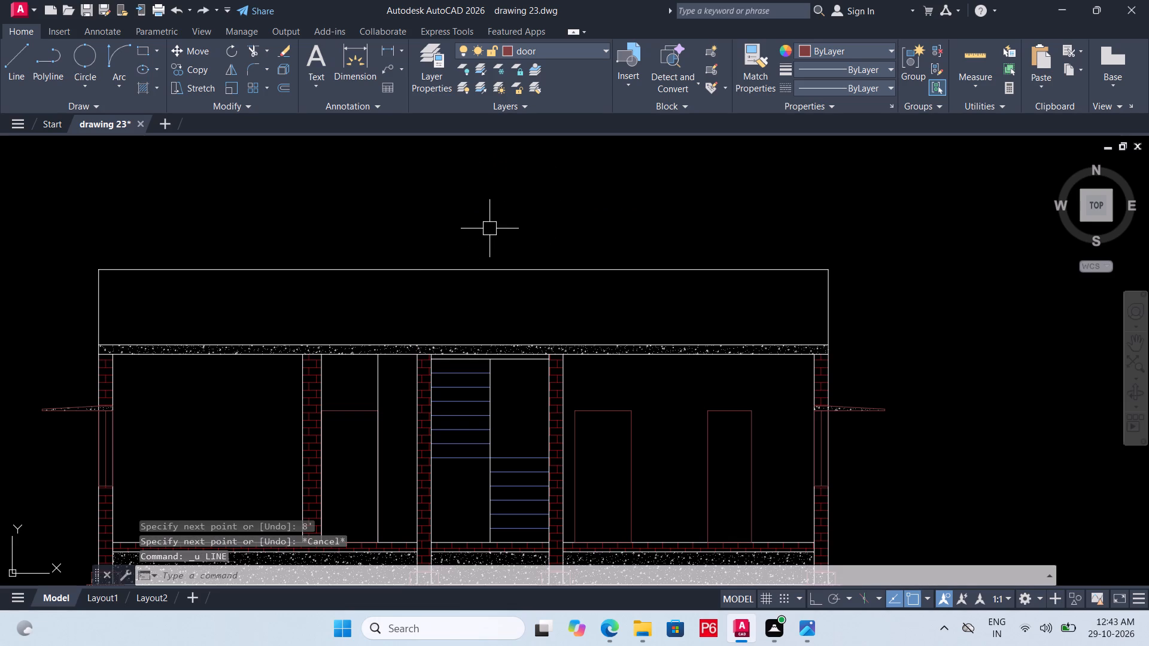
On layer 0, draw the stair tower outline: 8' up from the left stair wall's outer top corner, across, and down to the right wall; save.
scroll(422, 301, up, 1)
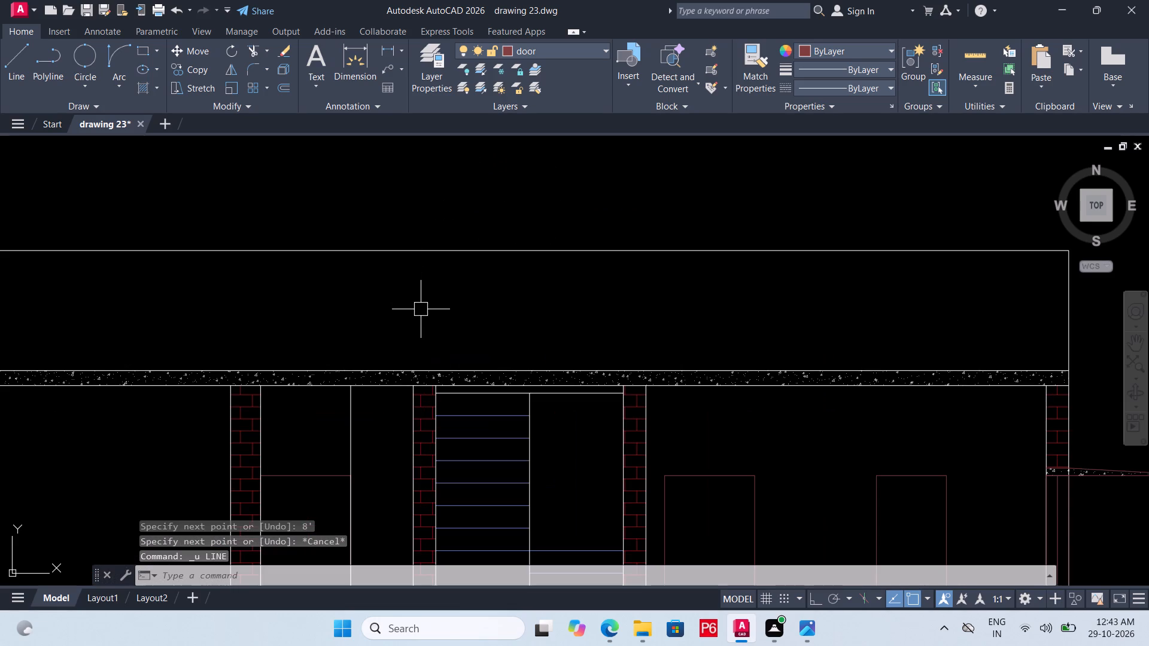
click(583, 40)
click(572, 54)
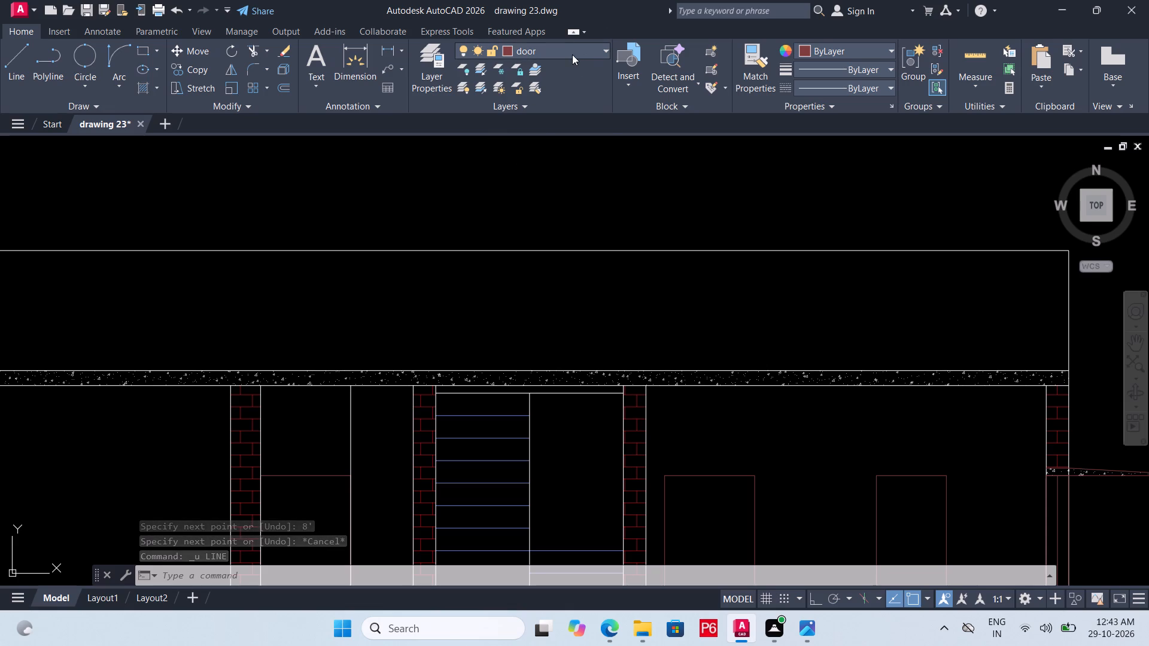
click(561, 71)
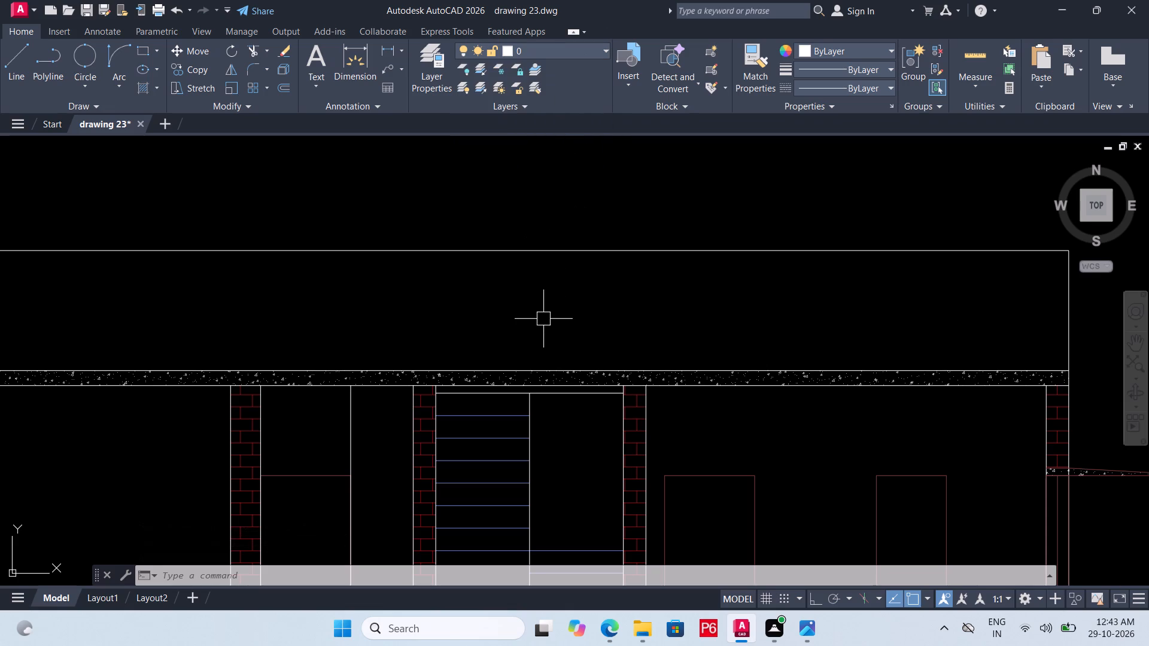
key(l)
key(space)
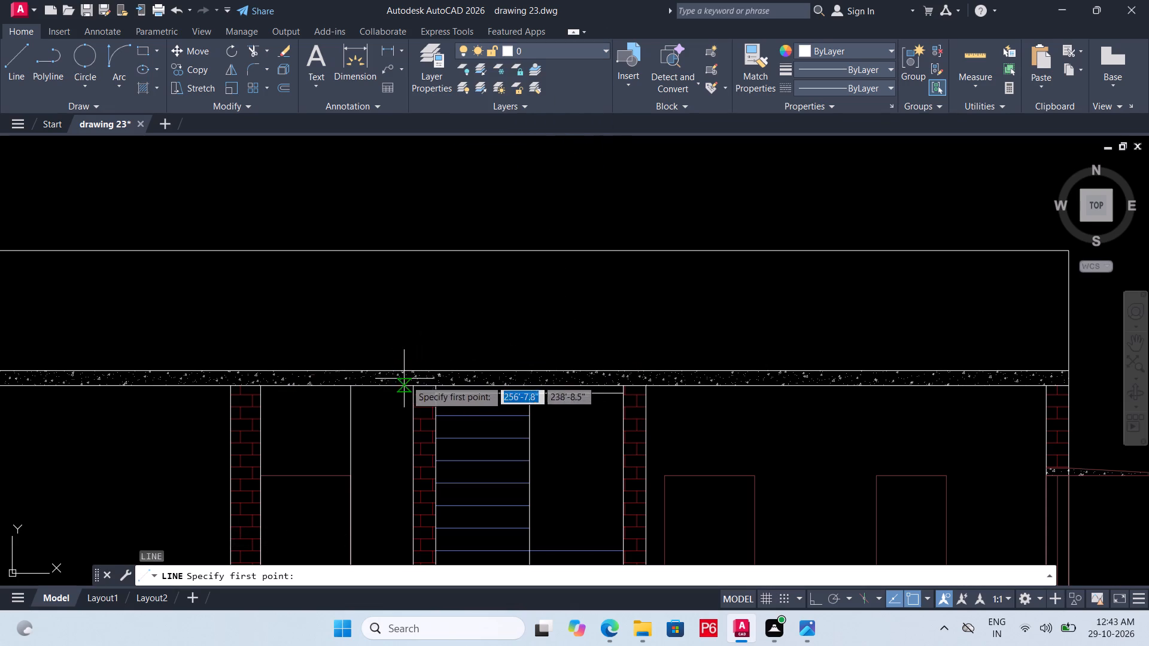
drag(416, 386, 419, 376)
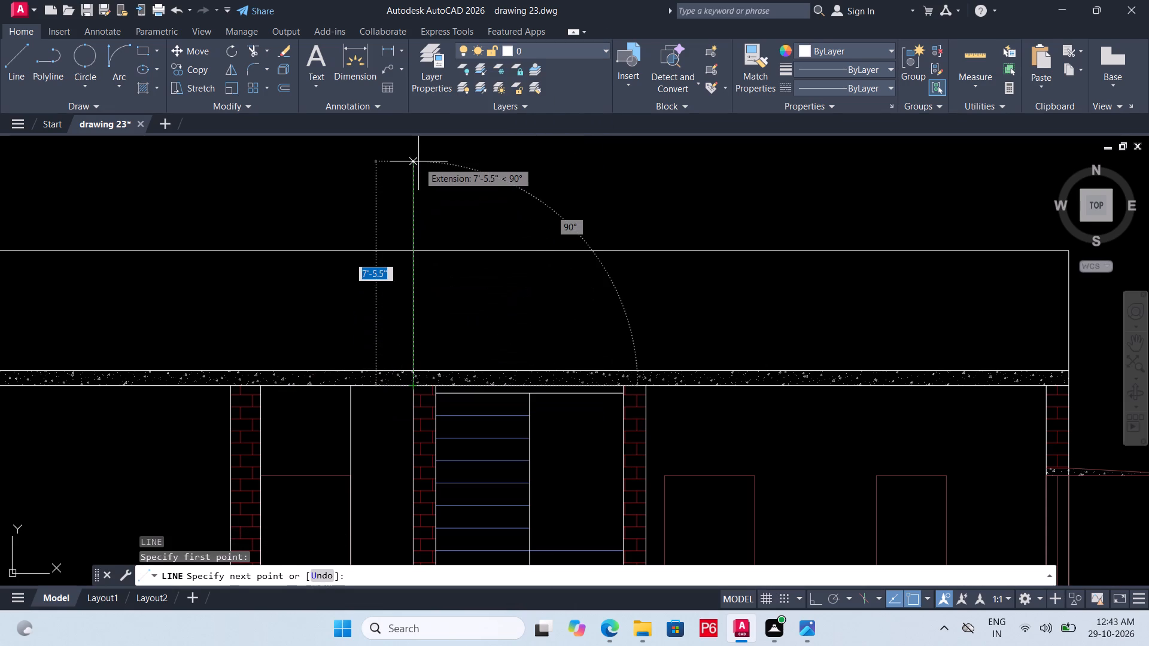
text(8')
key(Return)
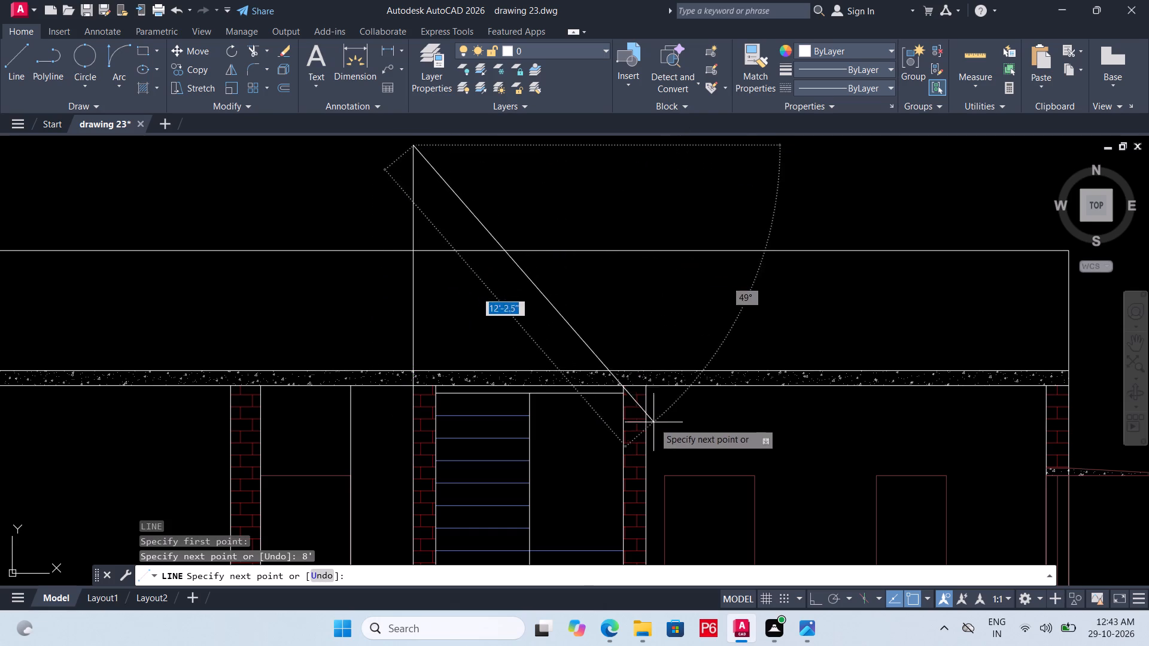
click(649, 145)
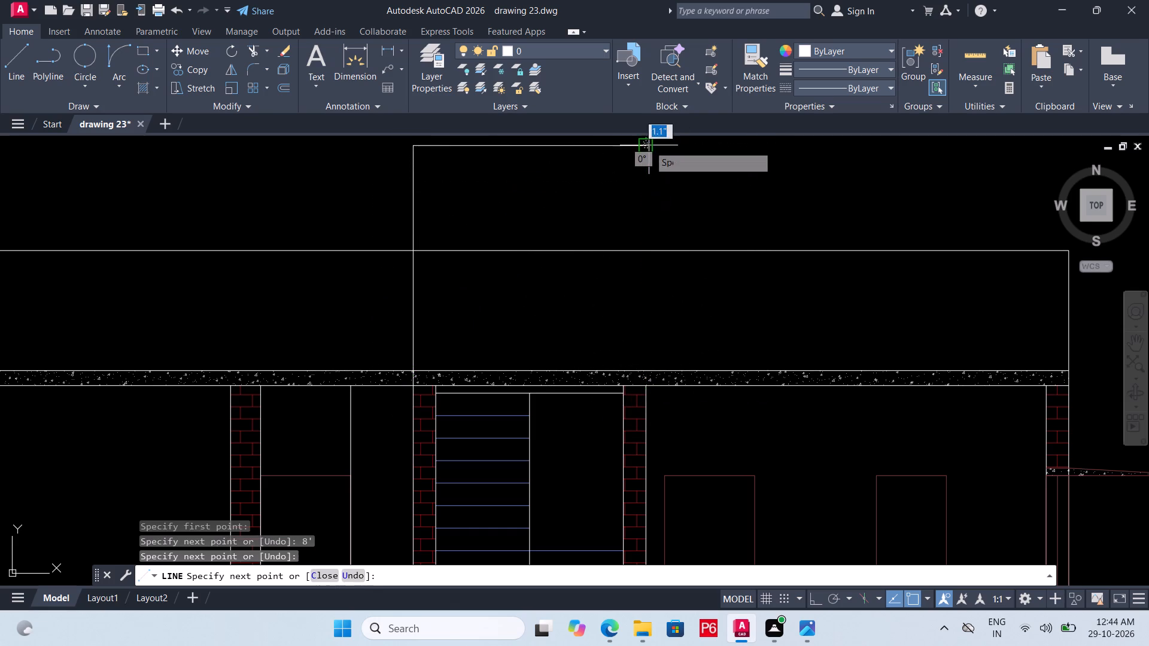
click(648, 391)
scroll(619, 391, down, 2)
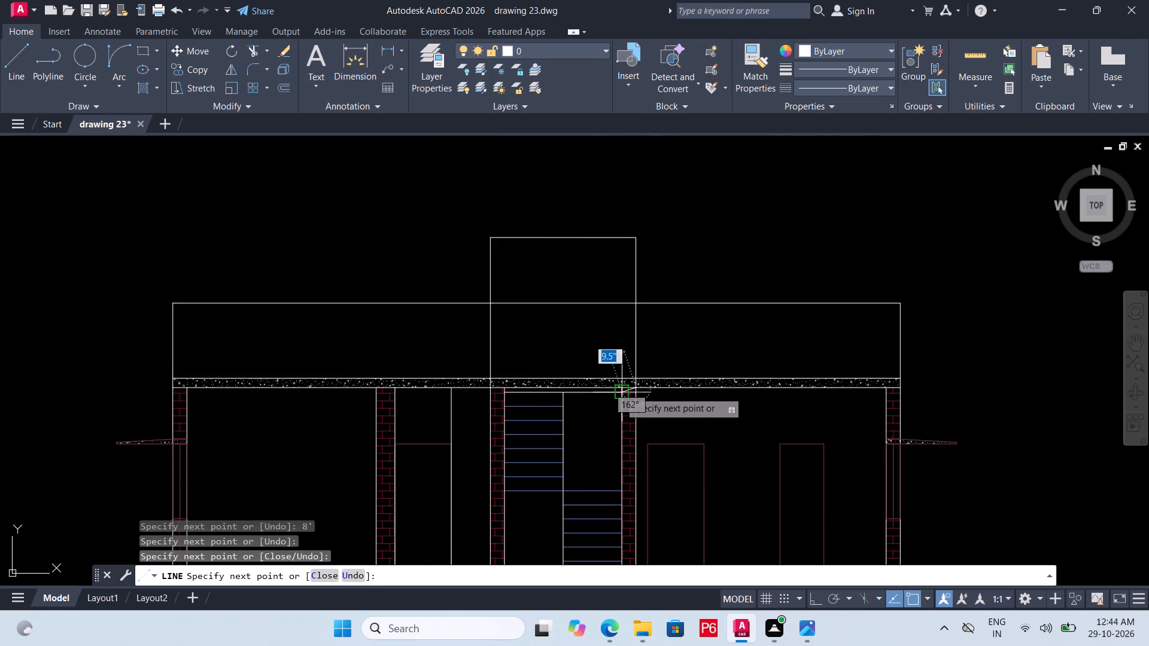
key(ctrl+s)
key(ctrl+s)
key(ctrl+s)
key(ctrl+s)
key(ctrl+s)
Trim the parapet's top line between the two stair tower sides, and save the drawing.
middle_drag(590, 351, 537, 342)
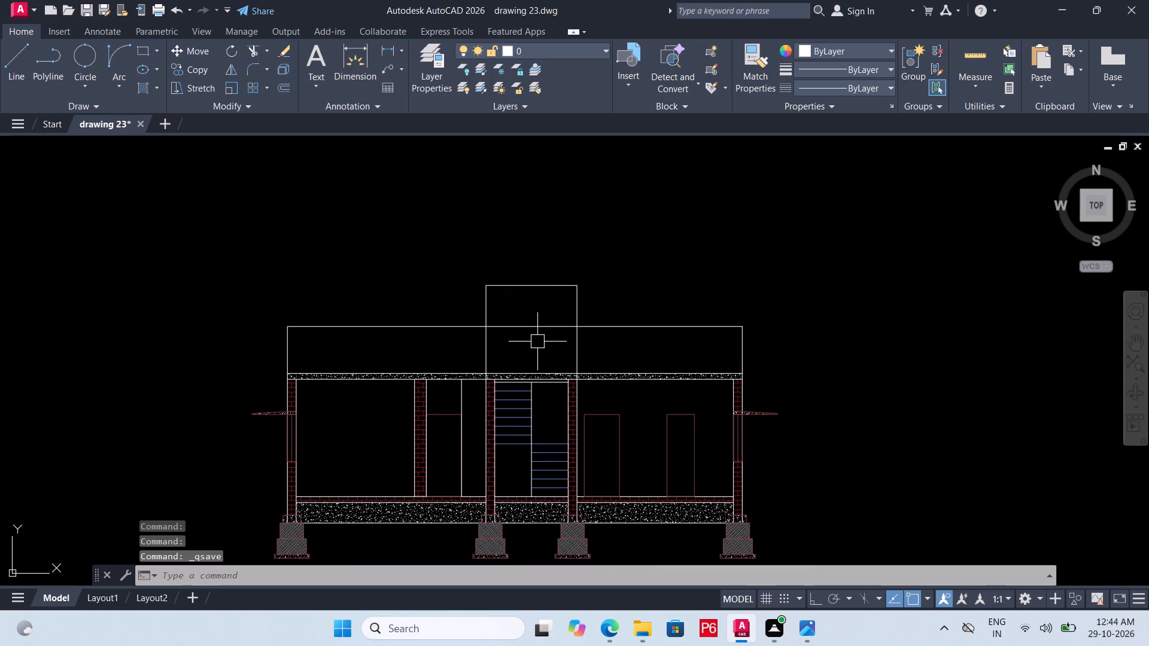
text(TR)
key(space)
key(space)
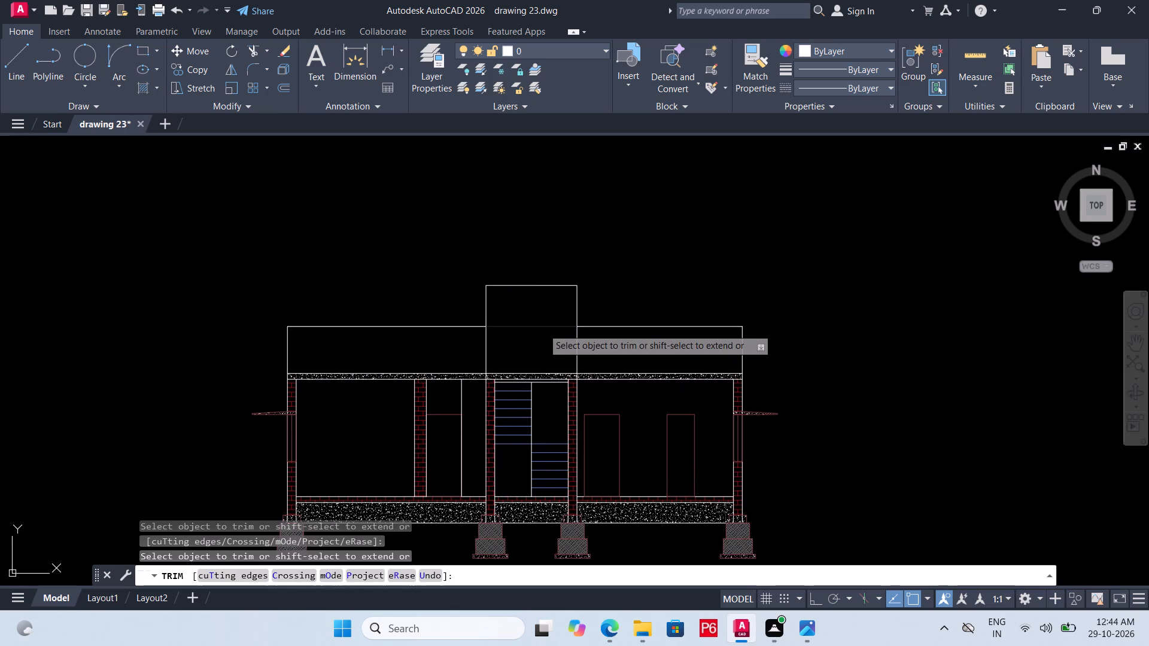
click(543, 328)
key(ctrl+s)
key(ctrl+s)
key(ctrl+s)
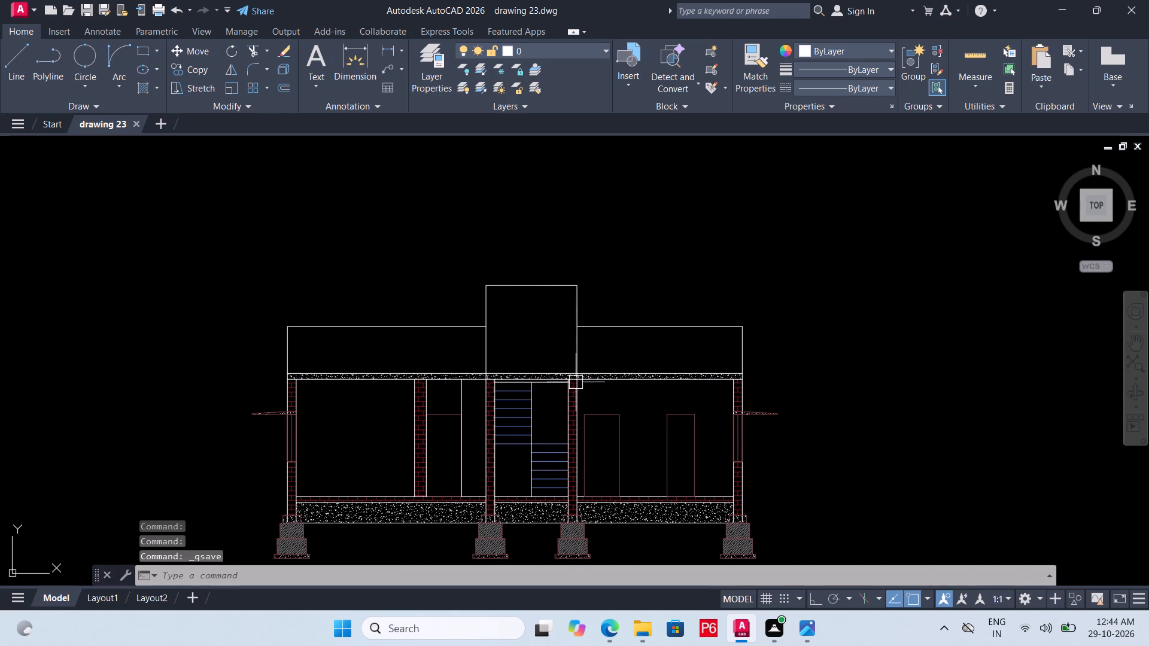
key(ctrl+s)
key(ctrl+s)
Offset both vertical sides of the stair tower inward by 9" to form its wall thickness, and save the drawing.
scroll(597, 461, down, 3)
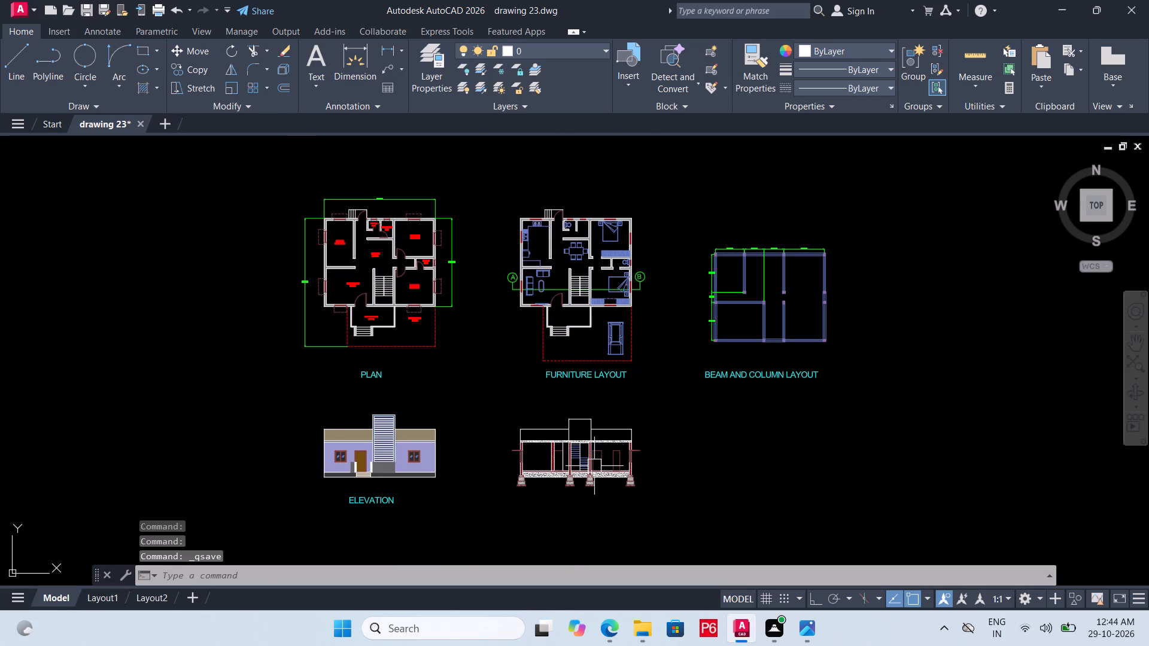
scroll(594, 466, up, 3)
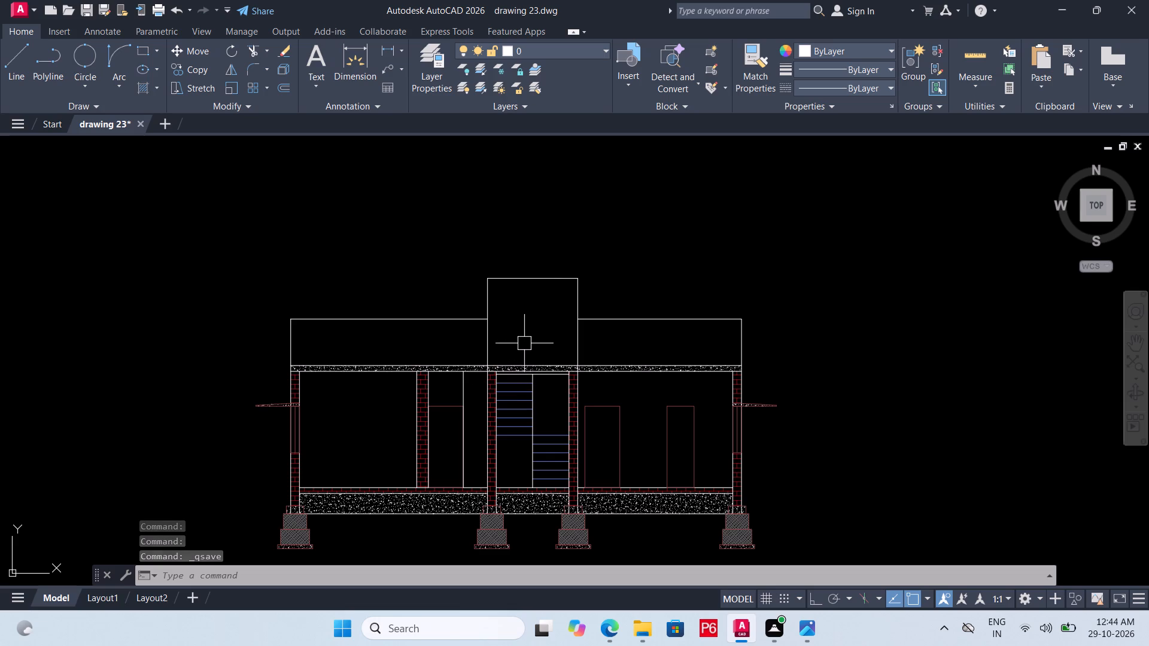
scroll(489, 354, up, 2)
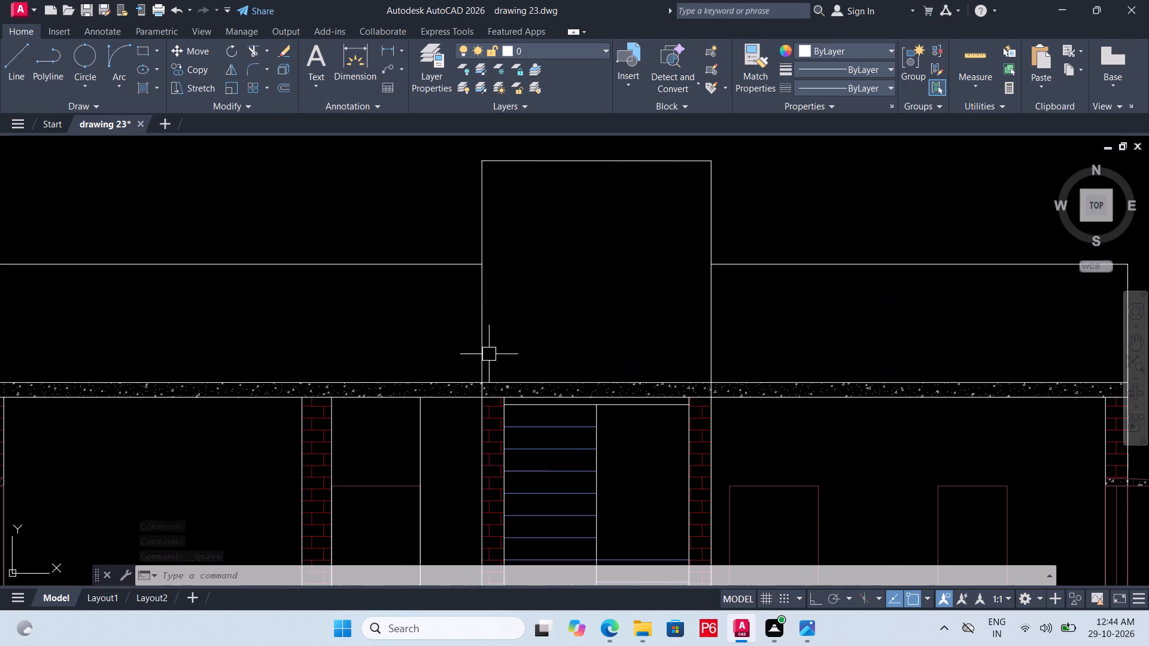
key(space)
click(485, 343)
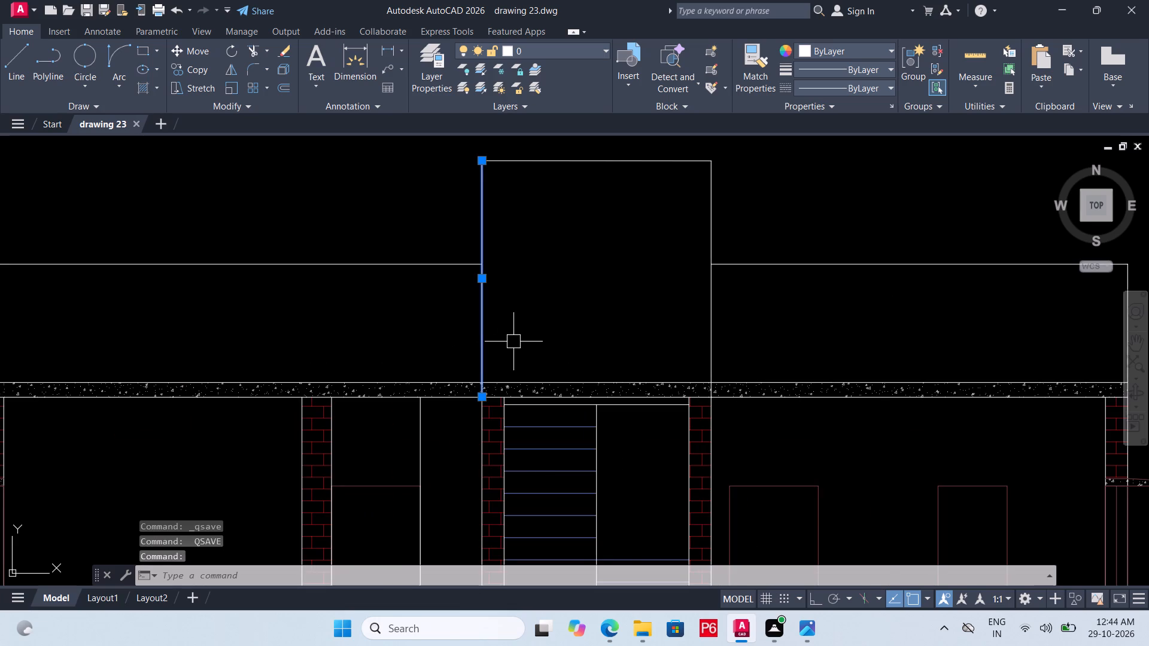
key(o)
key(Return)
key(9)
key(shift+quotedbl)
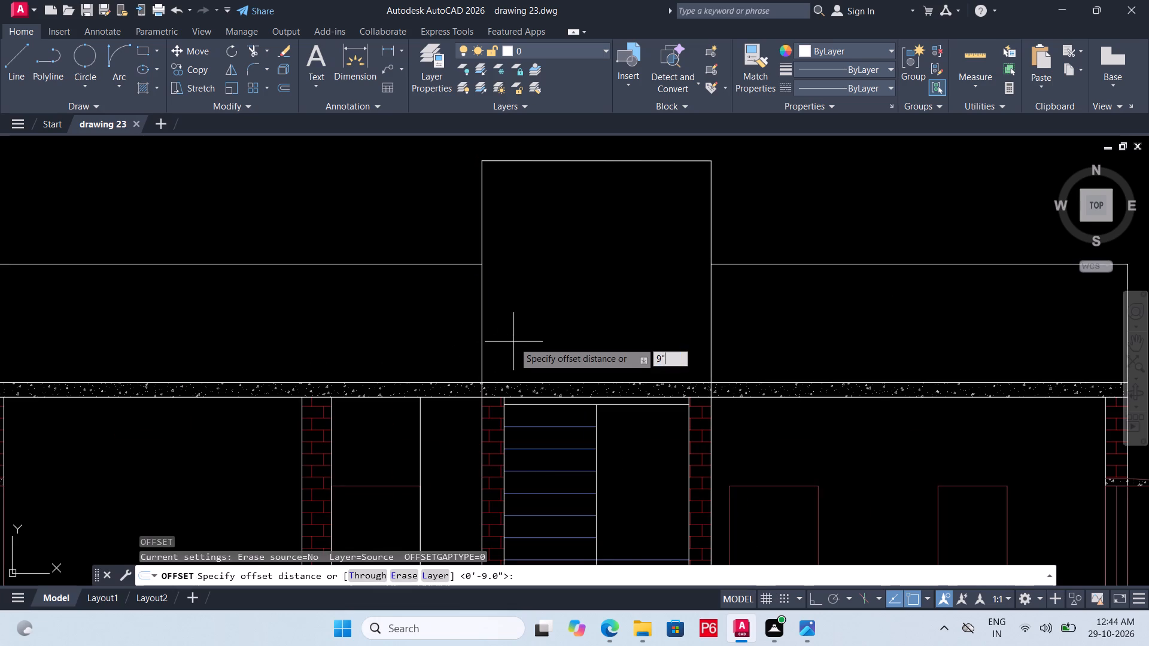
key(Return)
click(525, 334)
click(709, 322)
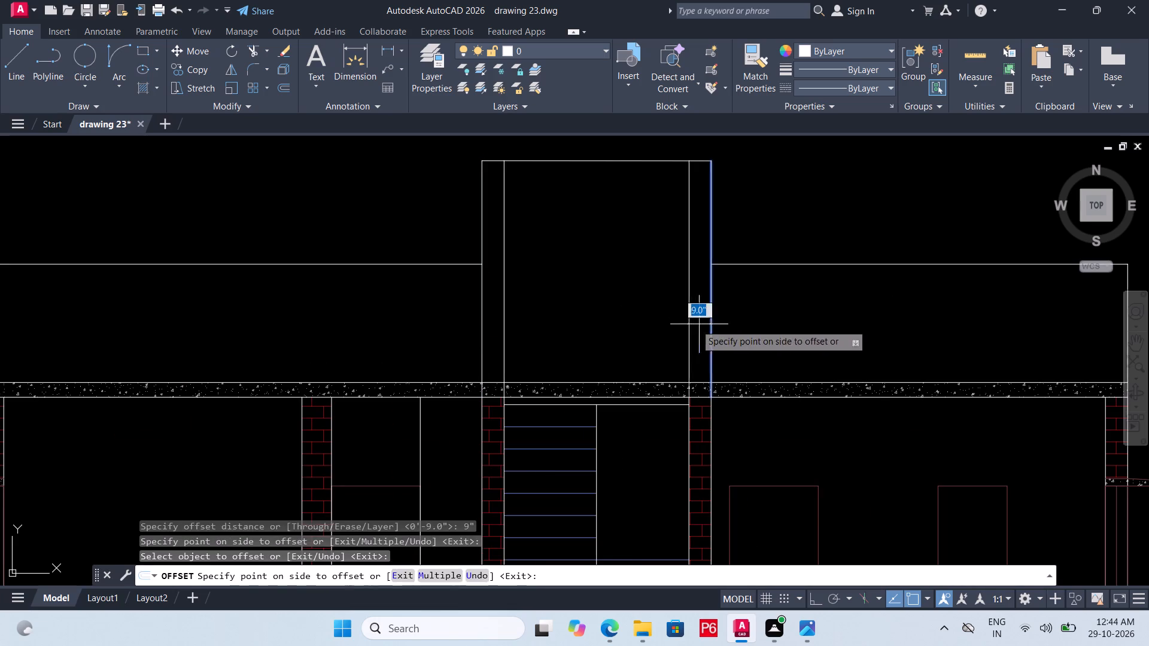
click(660, 327)
key(ctrl+s)
key(ctrl+s)
key(ctrl+s)
key(ctrl+s)
key(ctrl+s)
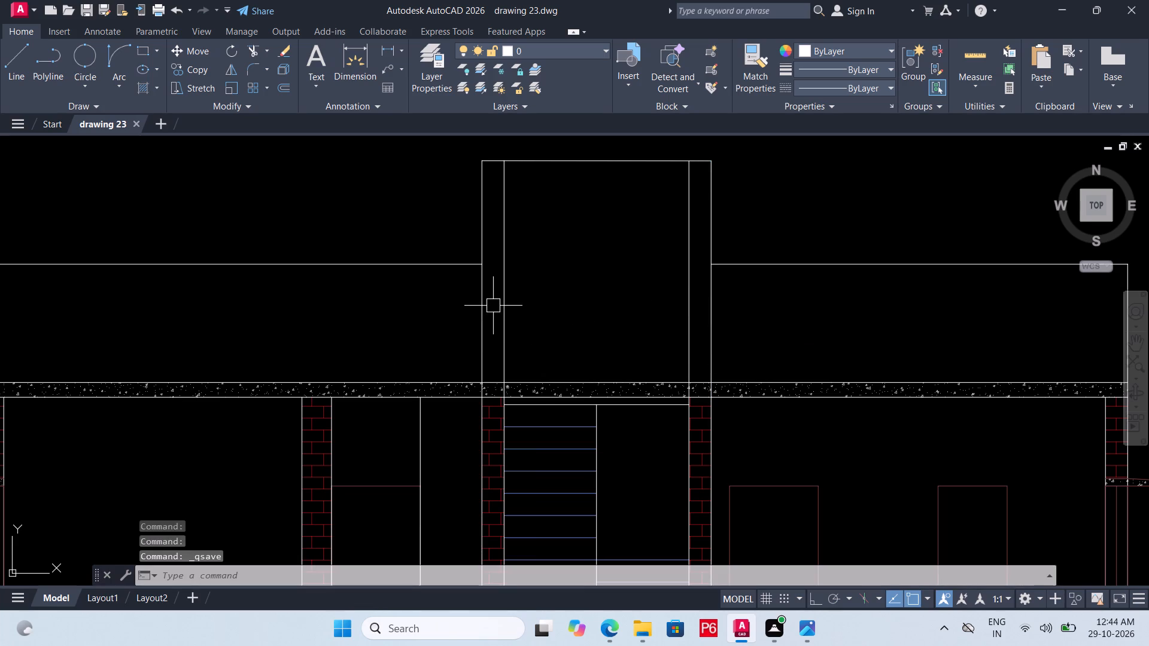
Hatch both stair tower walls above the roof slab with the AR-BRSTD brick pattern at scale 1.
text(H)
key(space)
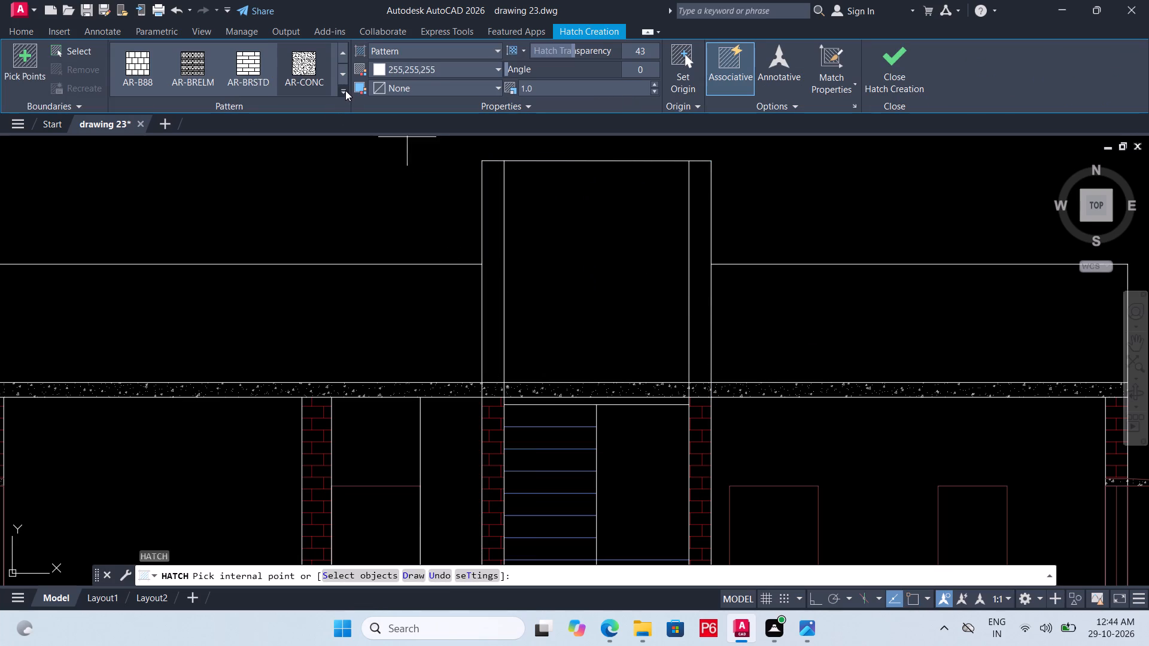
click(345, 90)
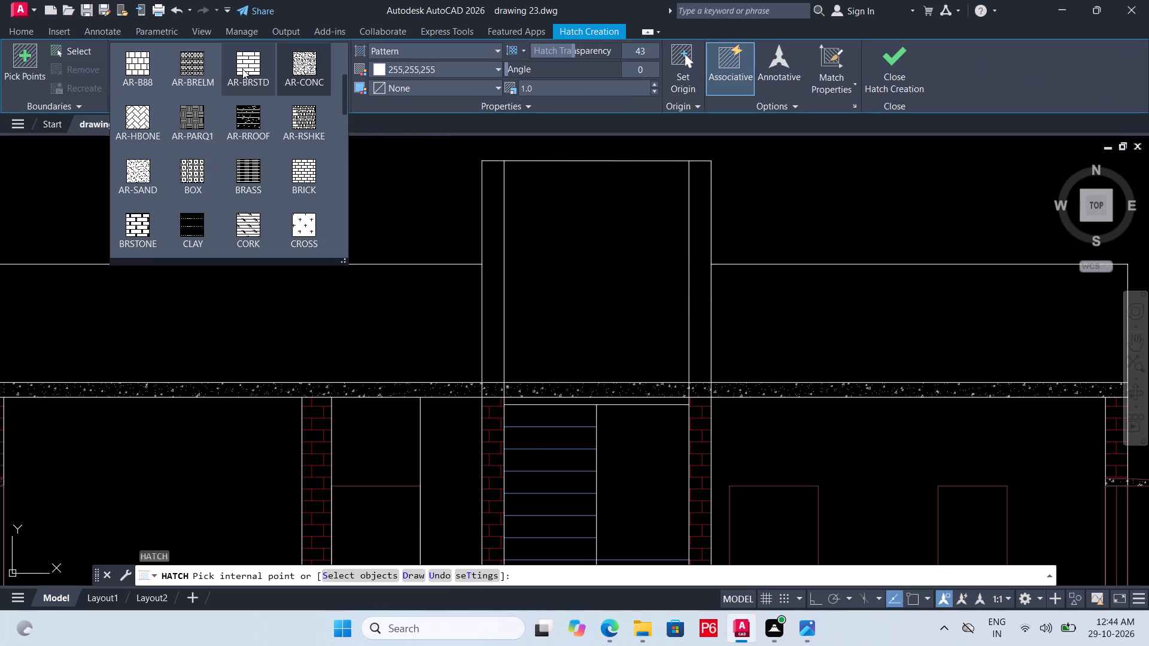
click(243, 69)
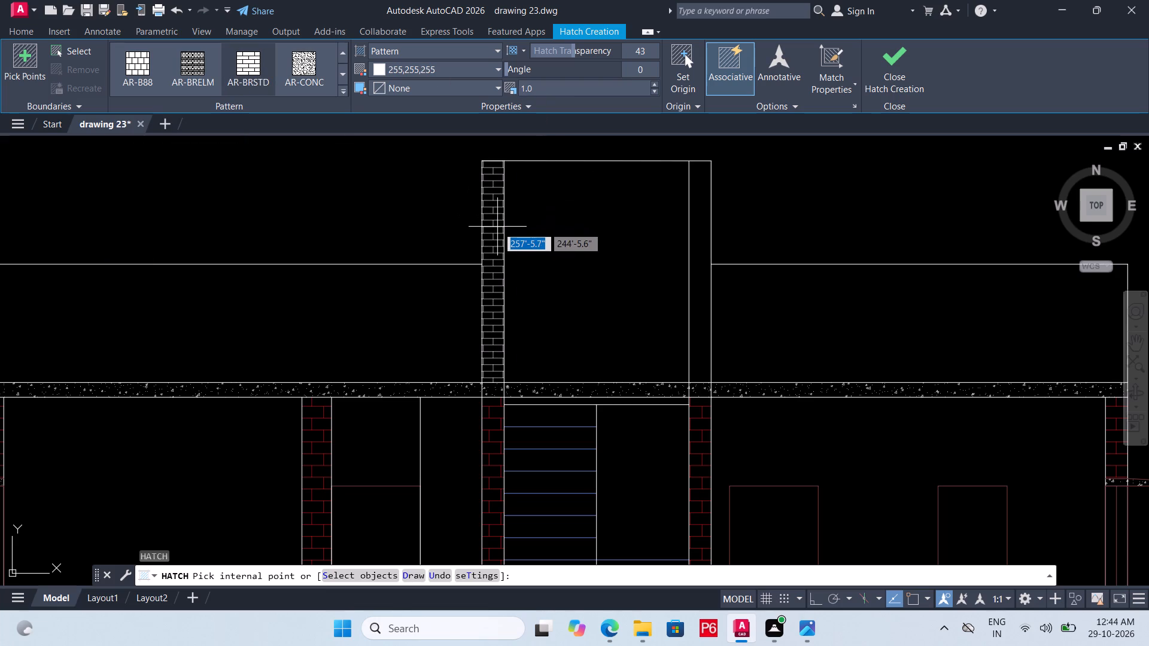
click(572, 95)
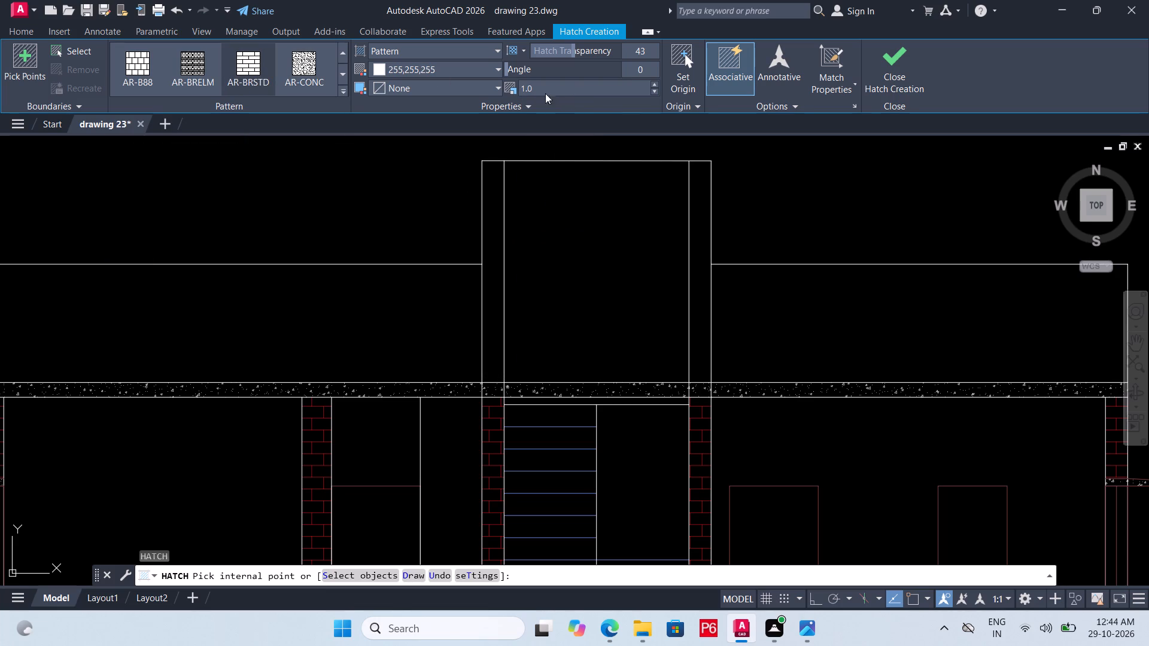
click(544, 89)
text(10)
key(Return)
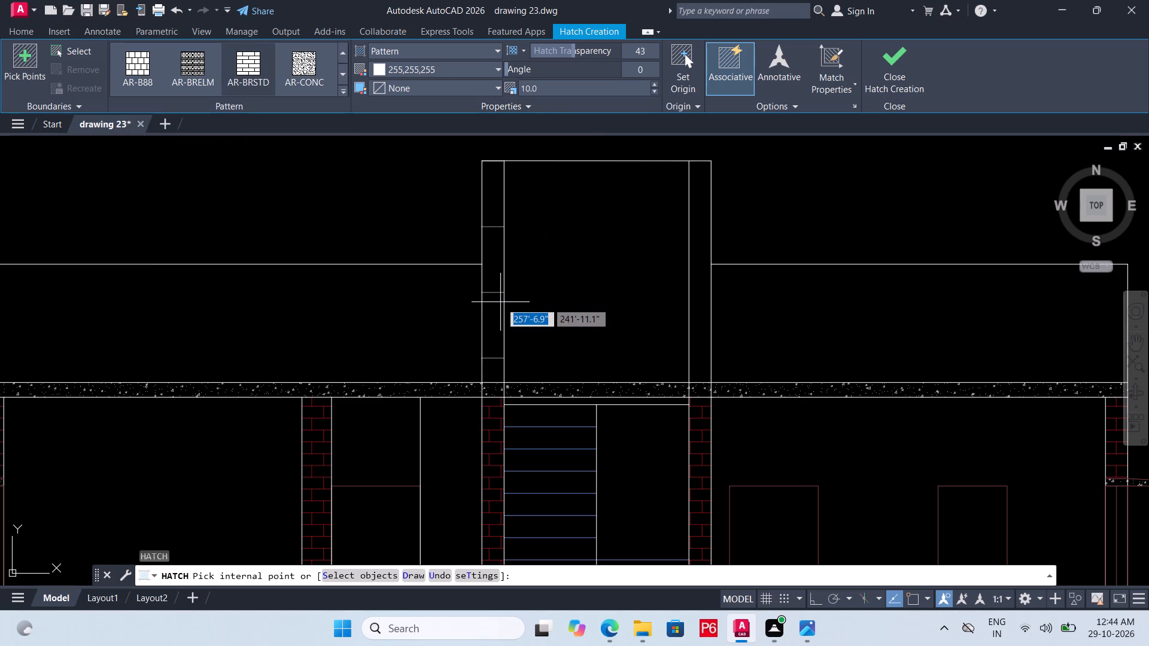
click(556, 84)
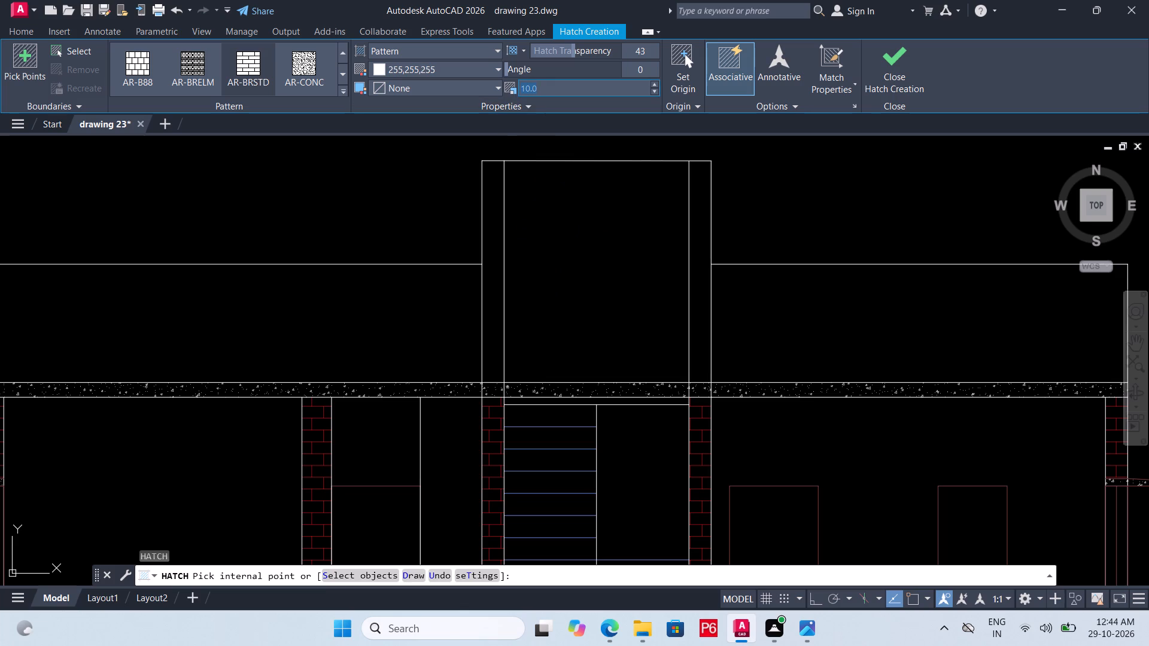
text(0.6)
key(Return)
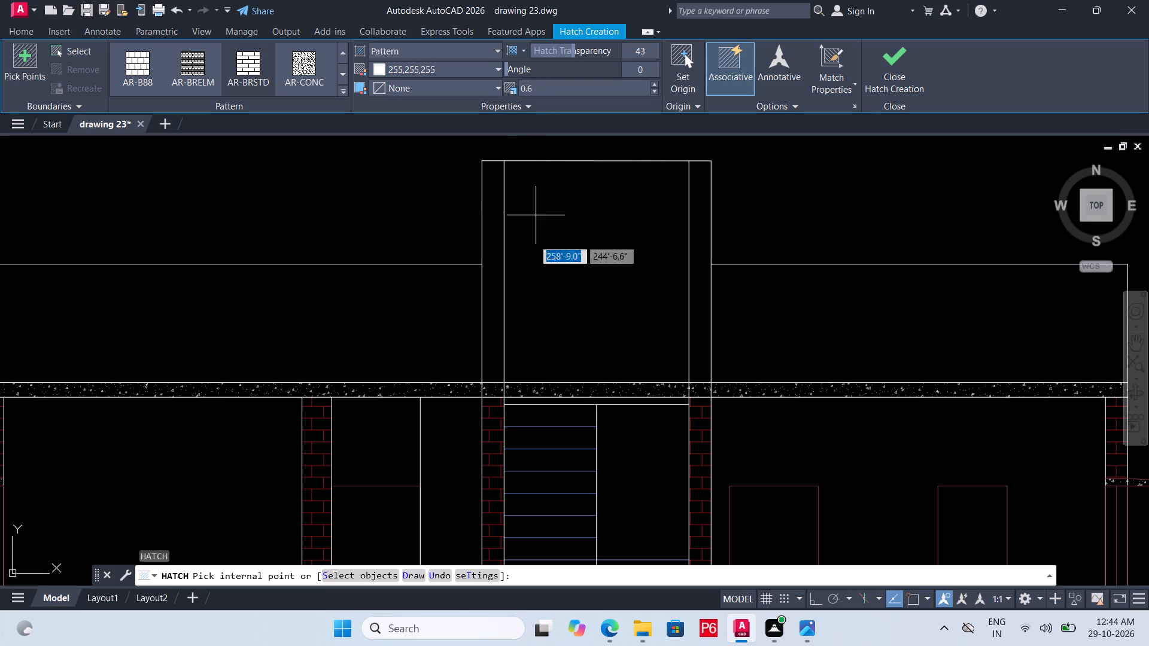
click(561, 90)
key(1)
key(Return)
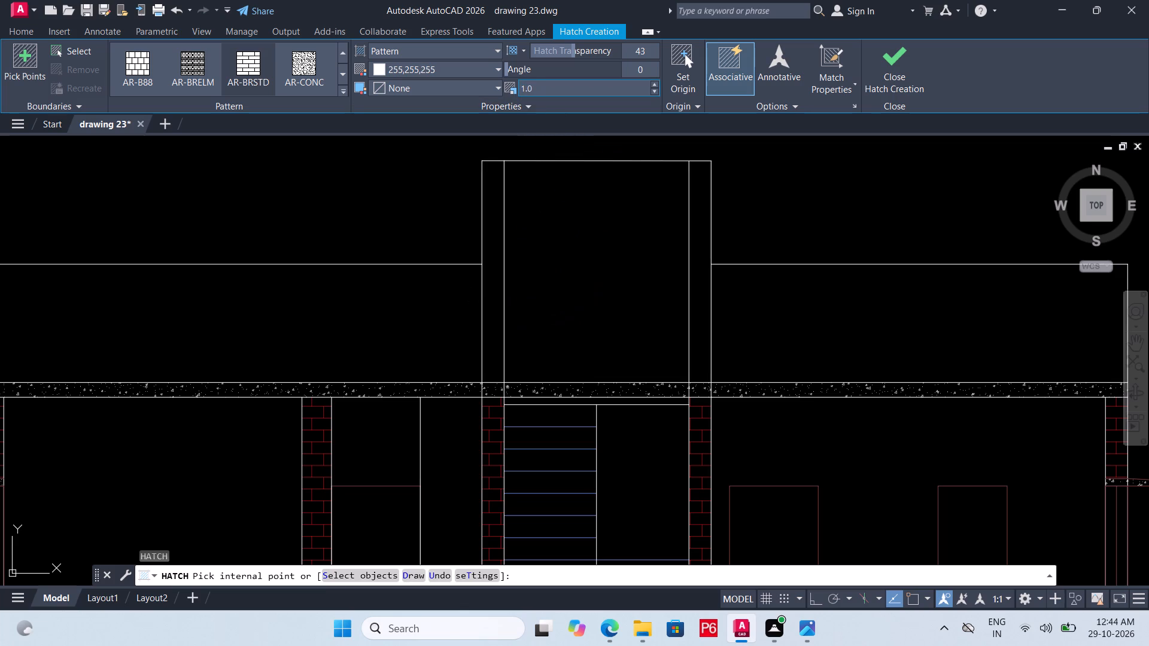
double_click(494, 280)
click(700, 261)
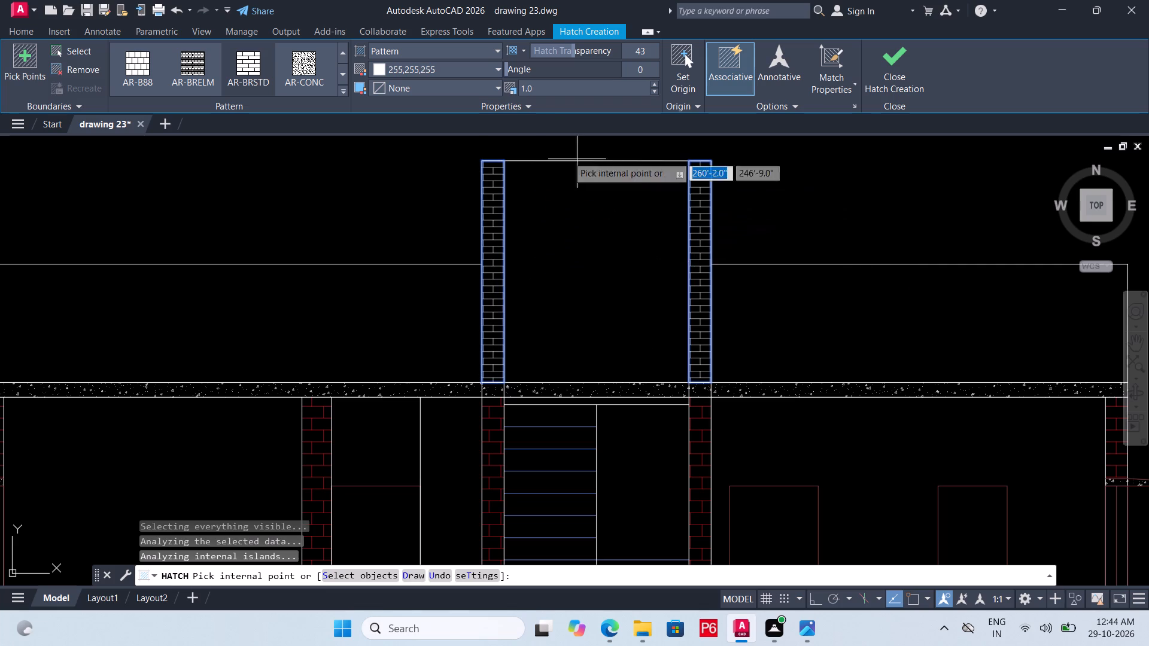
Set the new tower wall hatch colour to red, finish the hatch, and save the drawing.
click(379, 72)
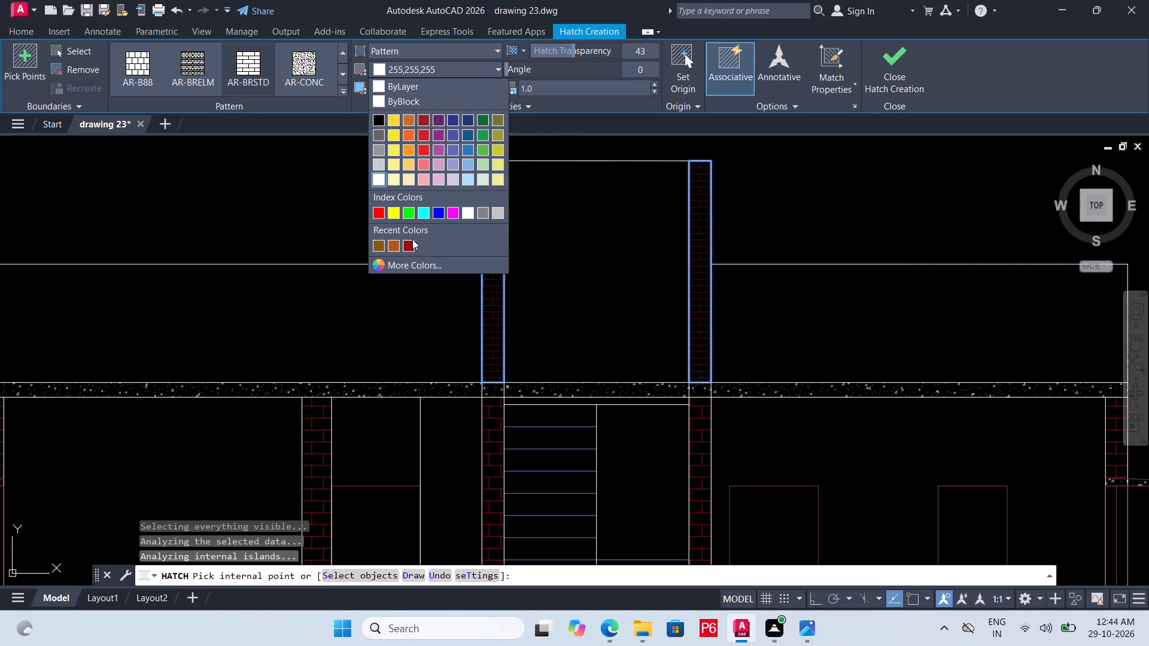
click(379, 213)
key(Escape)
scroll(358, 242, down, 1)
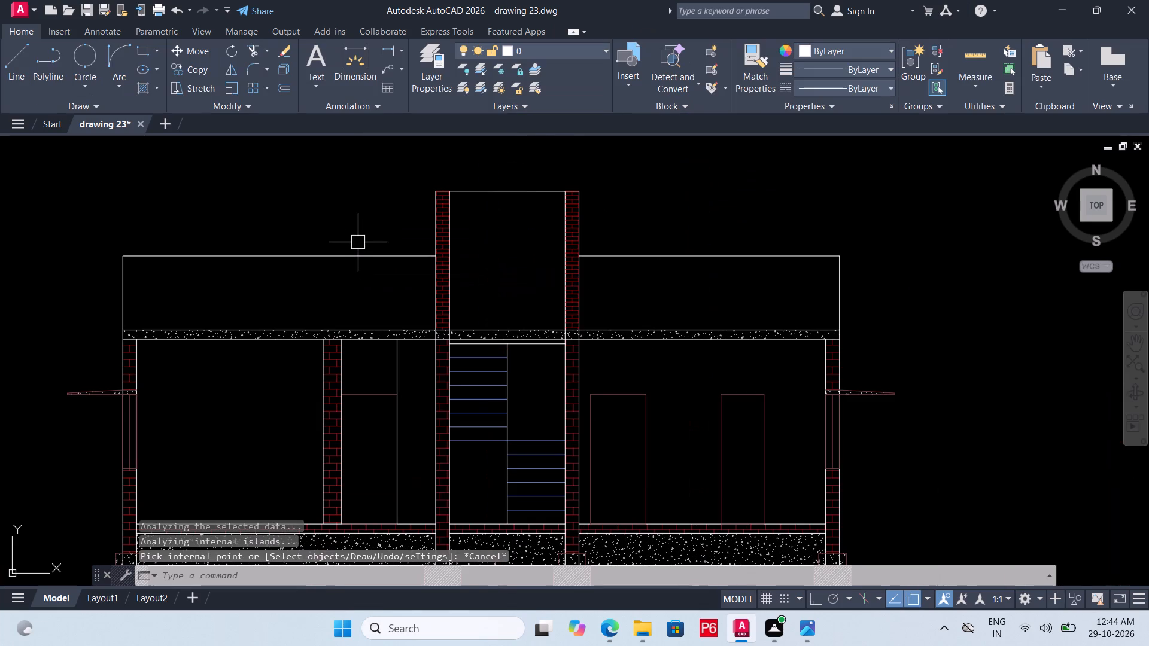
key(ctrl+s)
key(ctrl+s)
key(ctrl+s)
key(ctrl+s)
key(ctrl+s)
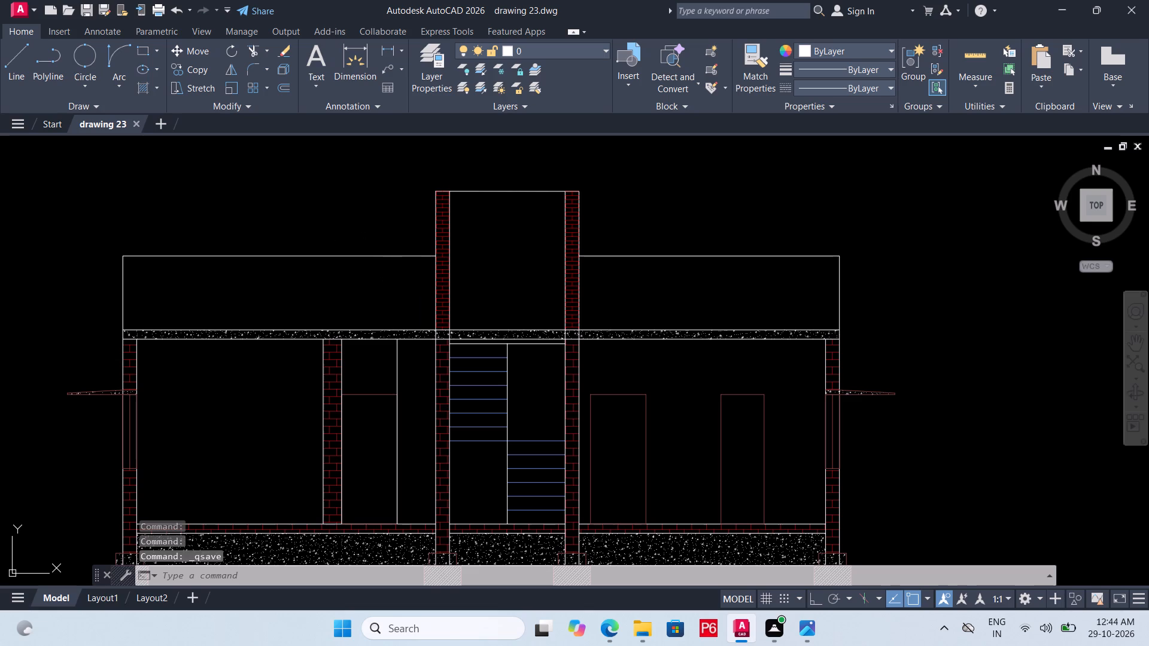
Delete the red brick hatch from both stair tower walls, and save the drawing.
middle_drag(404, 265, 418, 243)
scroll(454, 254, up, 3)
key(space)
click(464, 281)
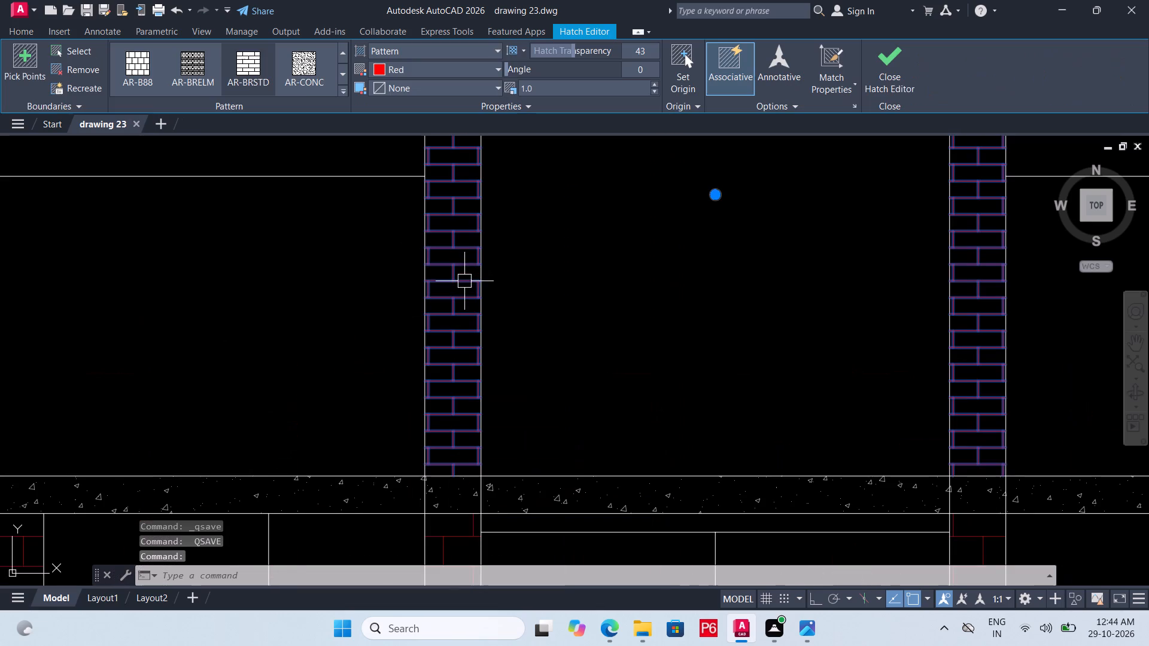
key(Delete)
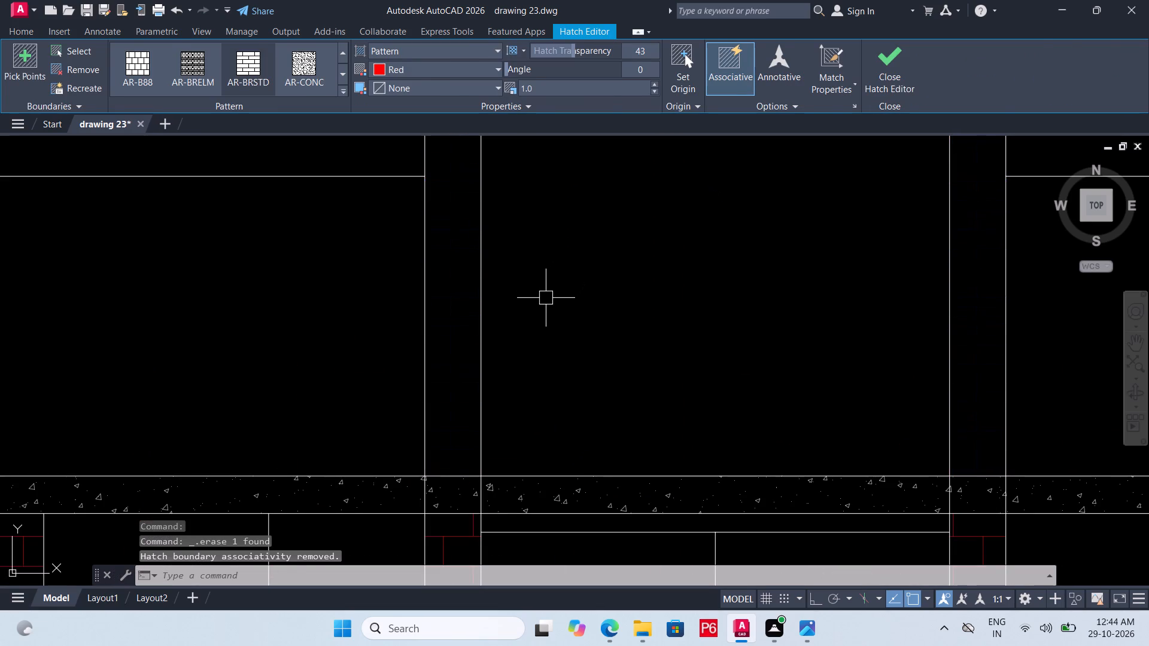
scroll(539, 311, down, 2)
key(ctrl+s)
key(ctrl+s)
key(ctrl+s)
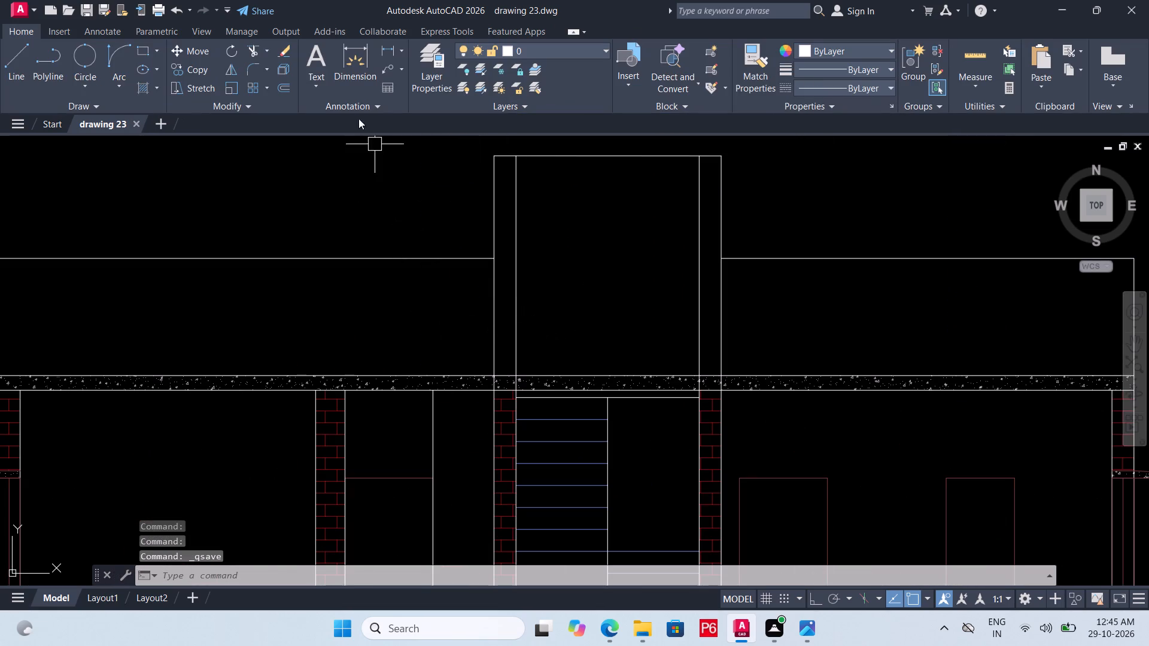
Hatch both stair tower walls above the roof slab with the red AR-B816C pattern at scale 0.6, and save the drawing.
key(h)
key(Return)
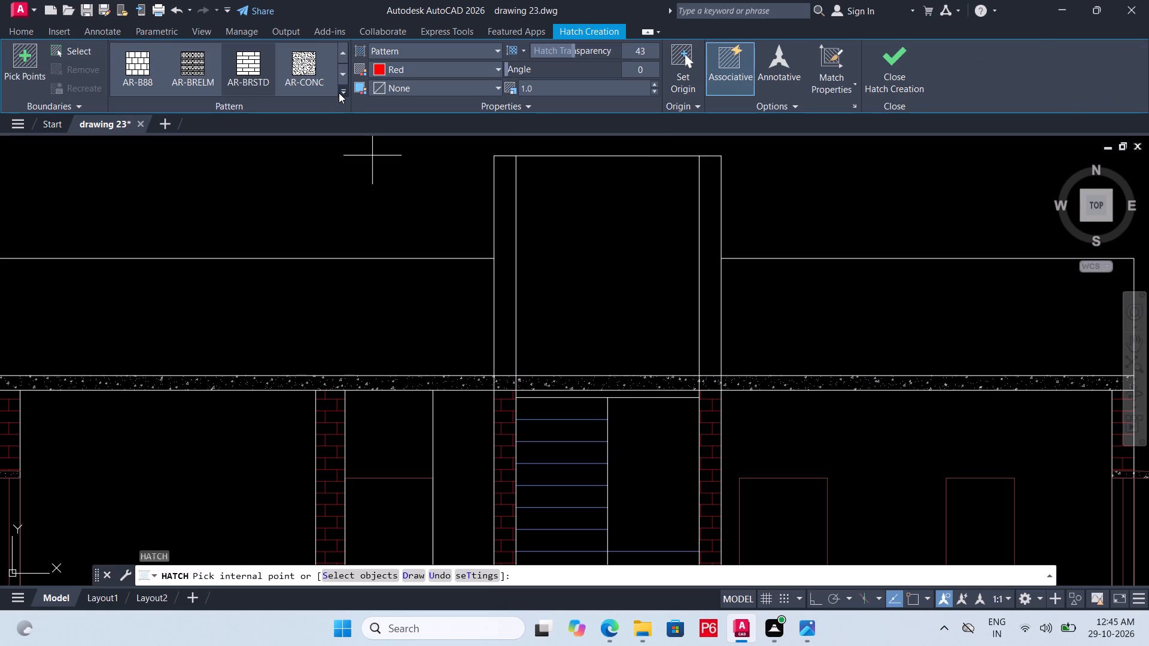
click(339, 93)
scroll(249, 139, up, 1)
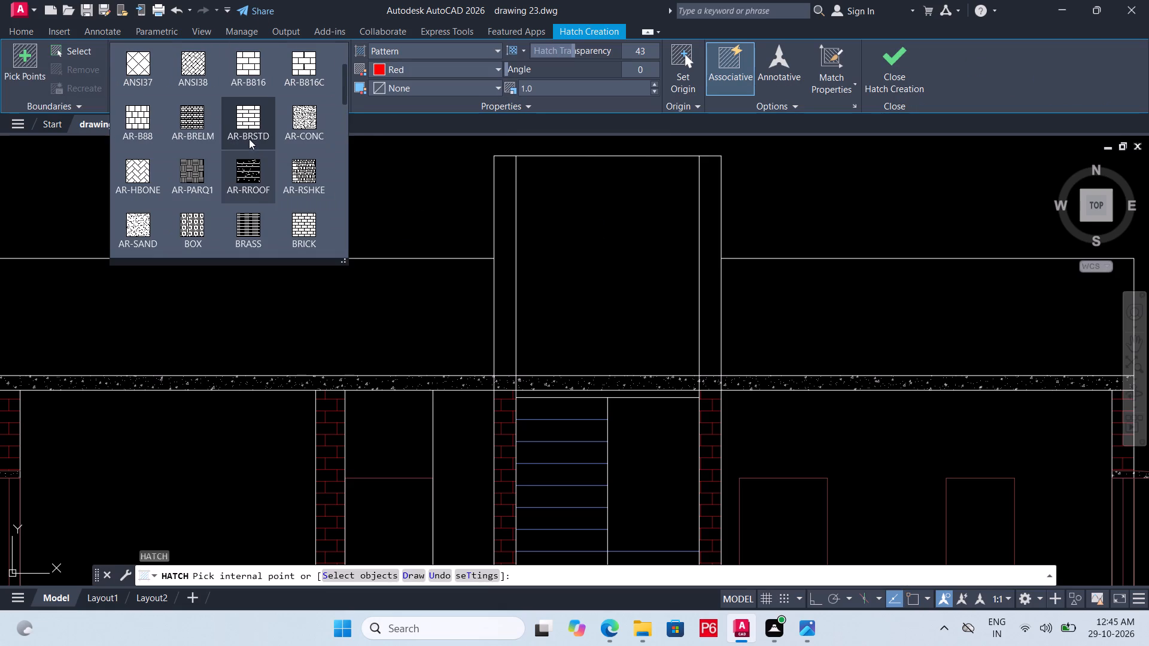
click(301, 78)
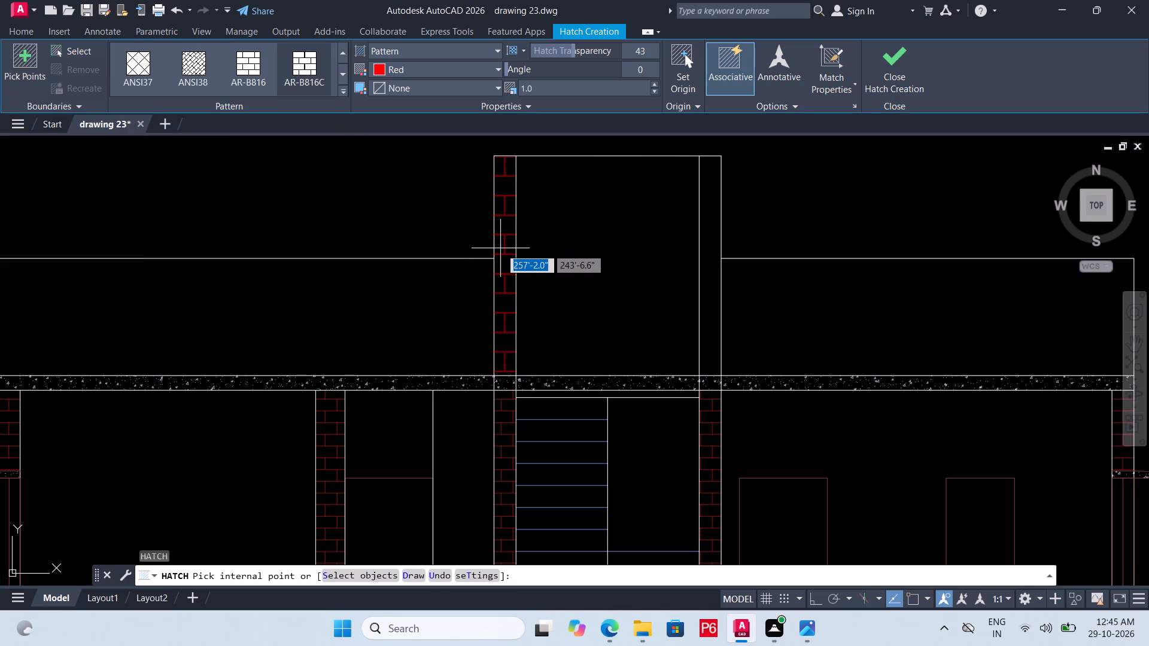
click(500, 248)
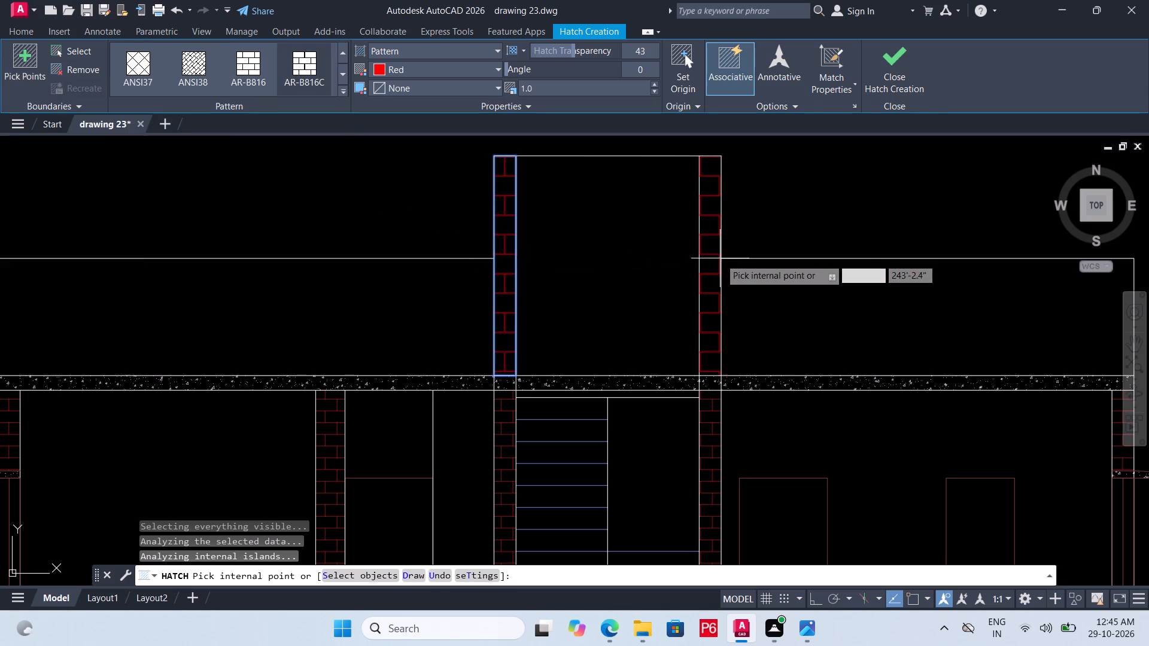
click(709, 264)
click(583, 93)
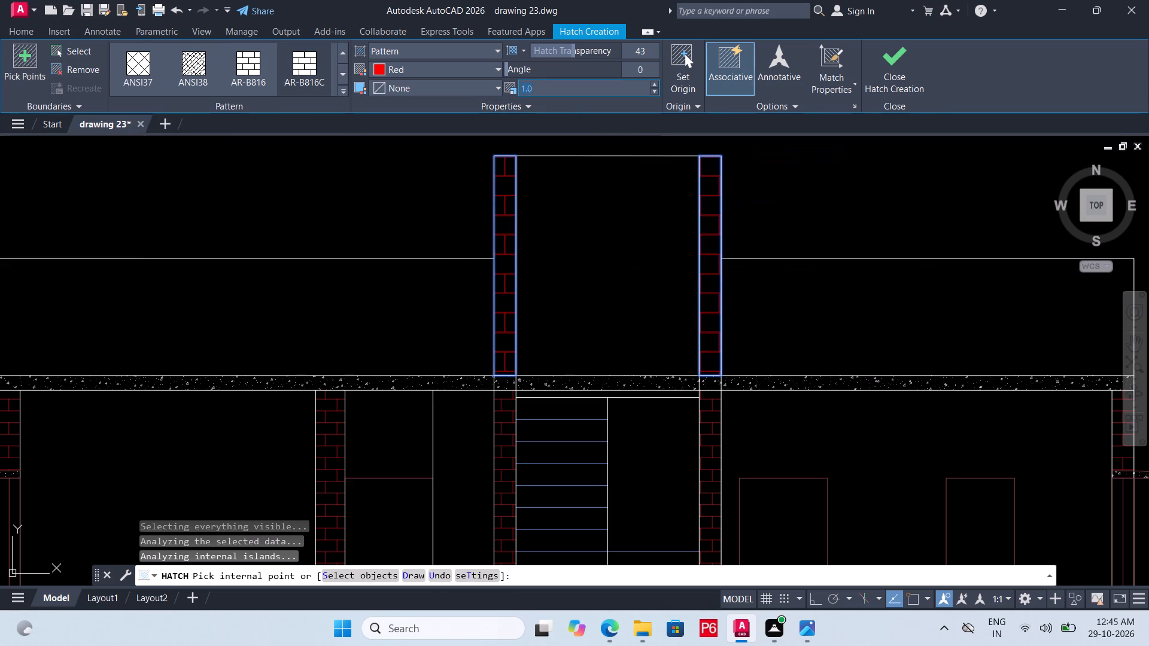
text(0.6)
key(Return)
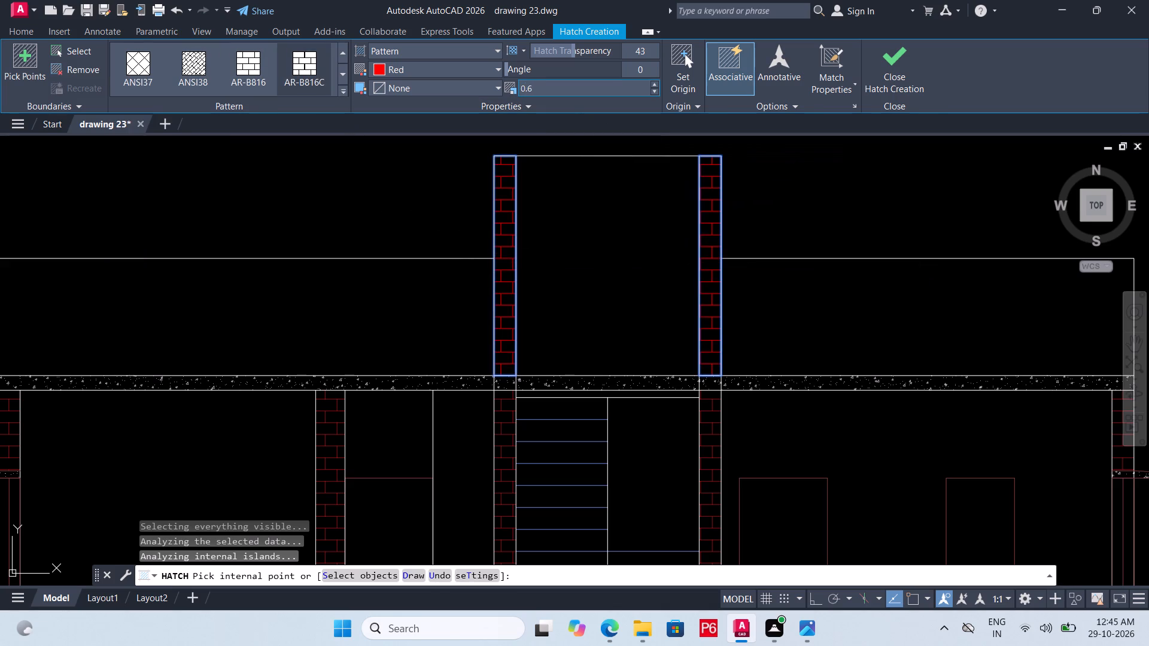
scroll(437, 145, down, 1)
key(ctrl+s)
key(ctrl+s)
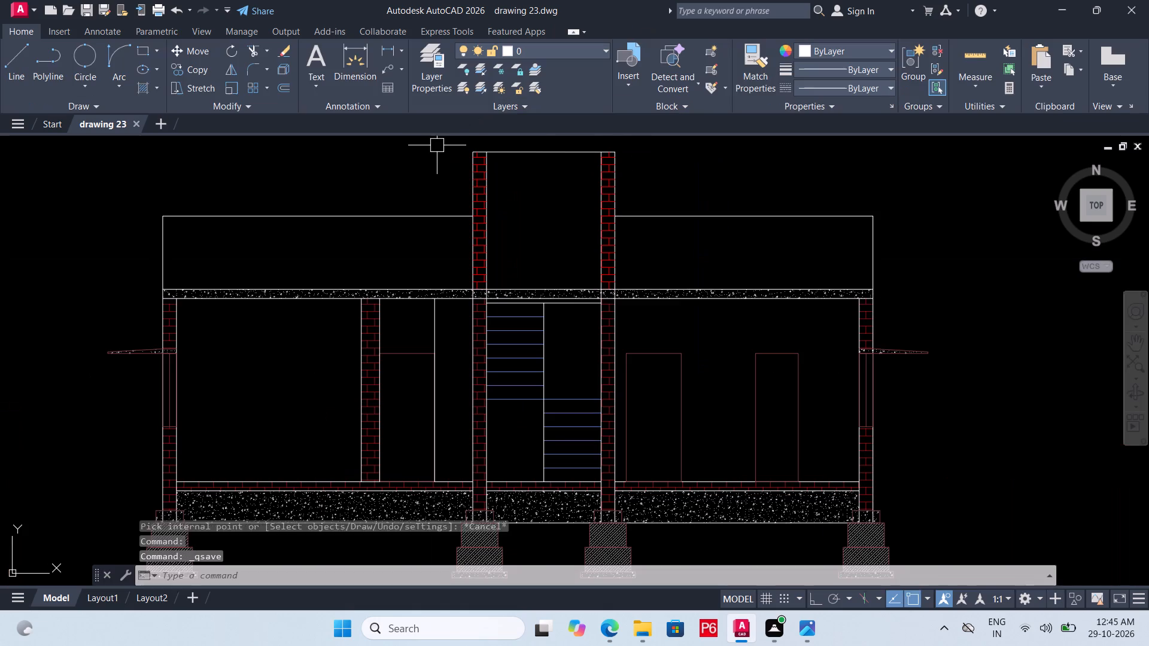
key(ctrl+s)
key(space)
click(976, 255)
click(938, 301)
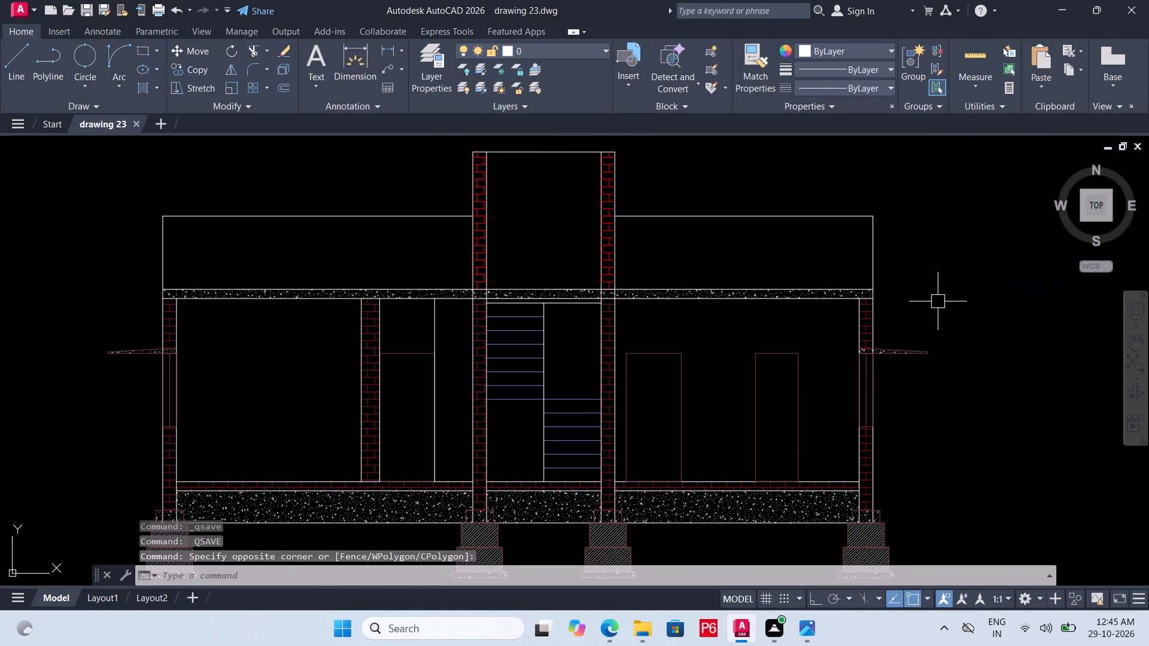
Set the colour of the brick hatch in the walls below the roof slab to index red, and save the drawing.
click(480, 355)
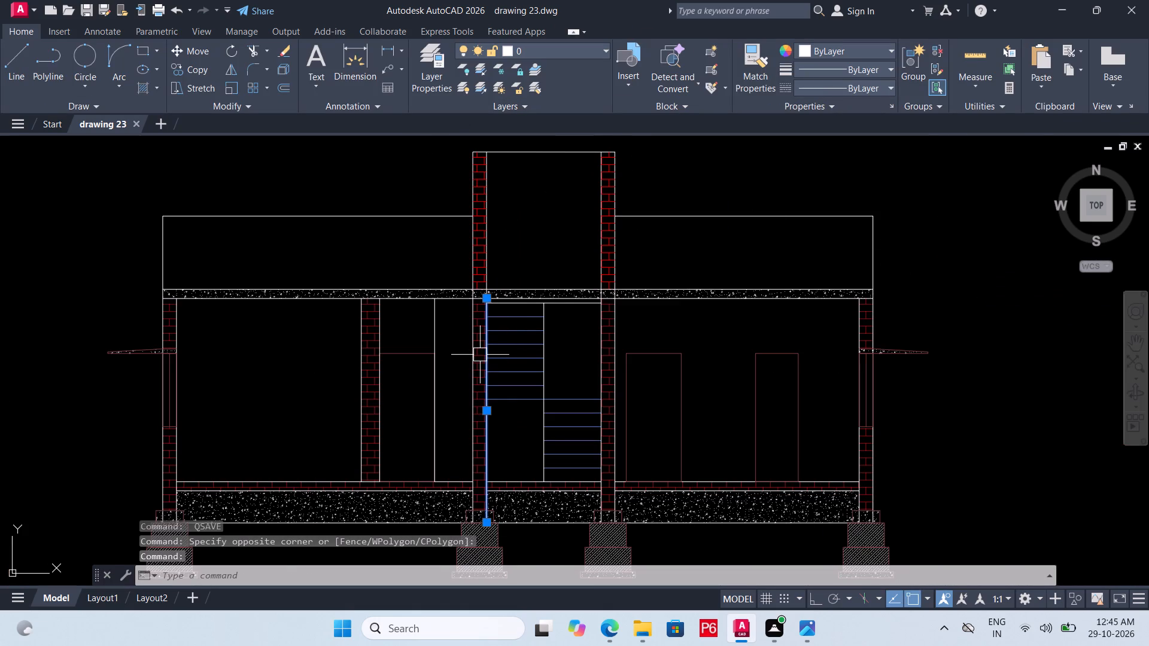
scroll(479, 355, up, 1)
key(Escape)
click(477, 354)
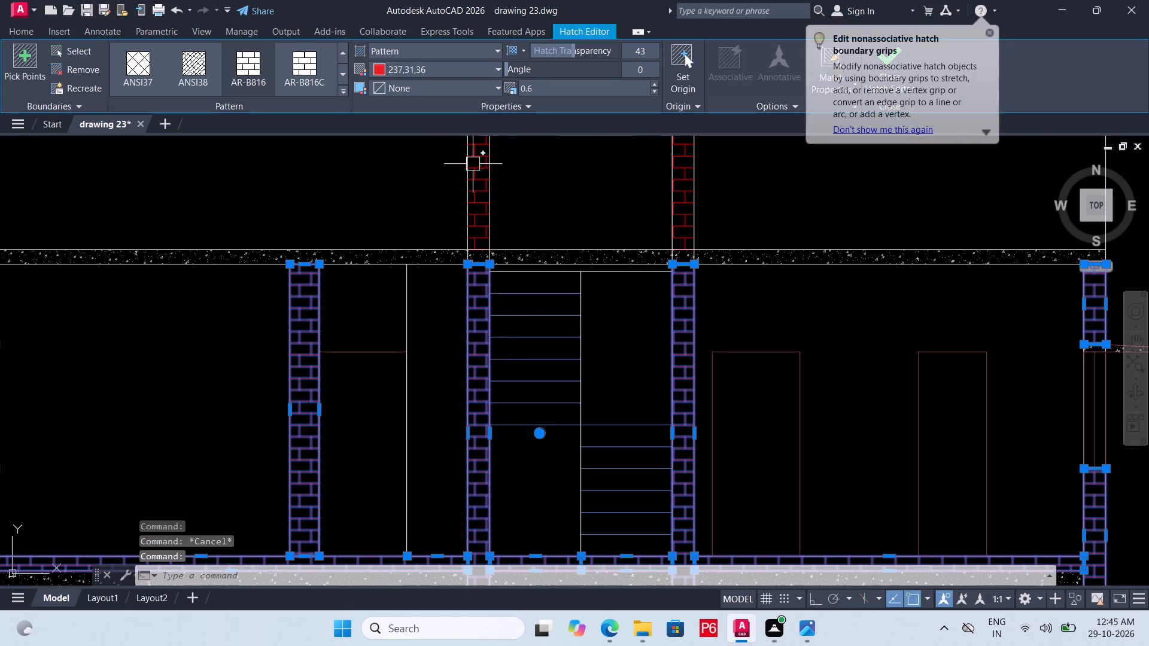
click(451, 69)
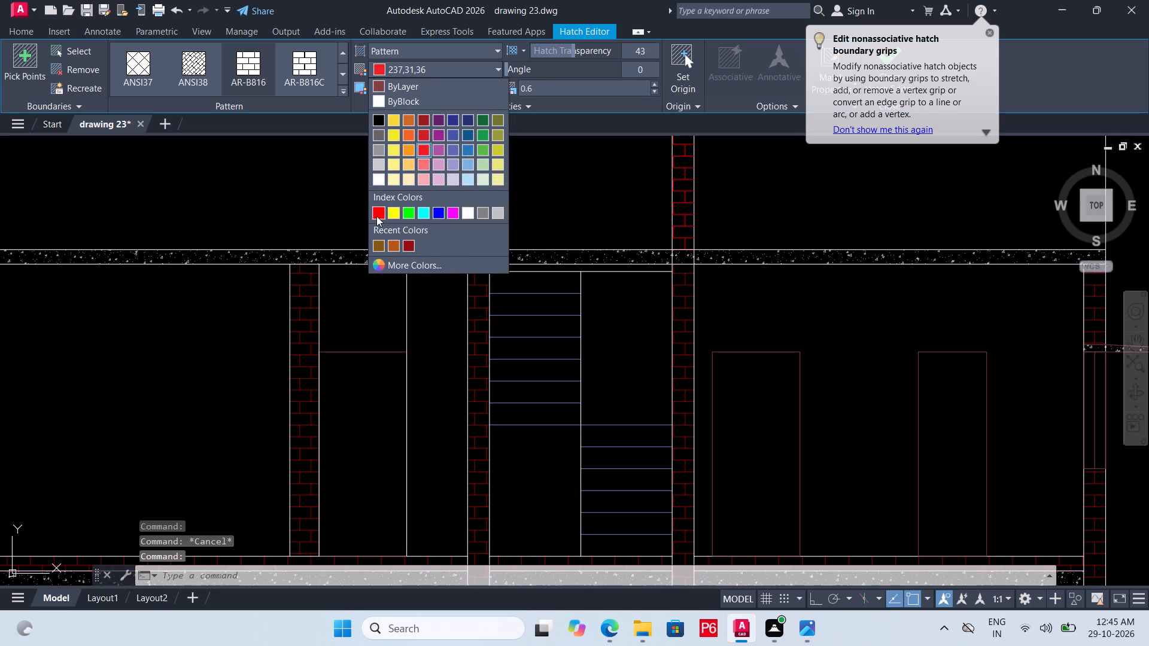
click(376, 216)
scroll(376, 216, down, 2)
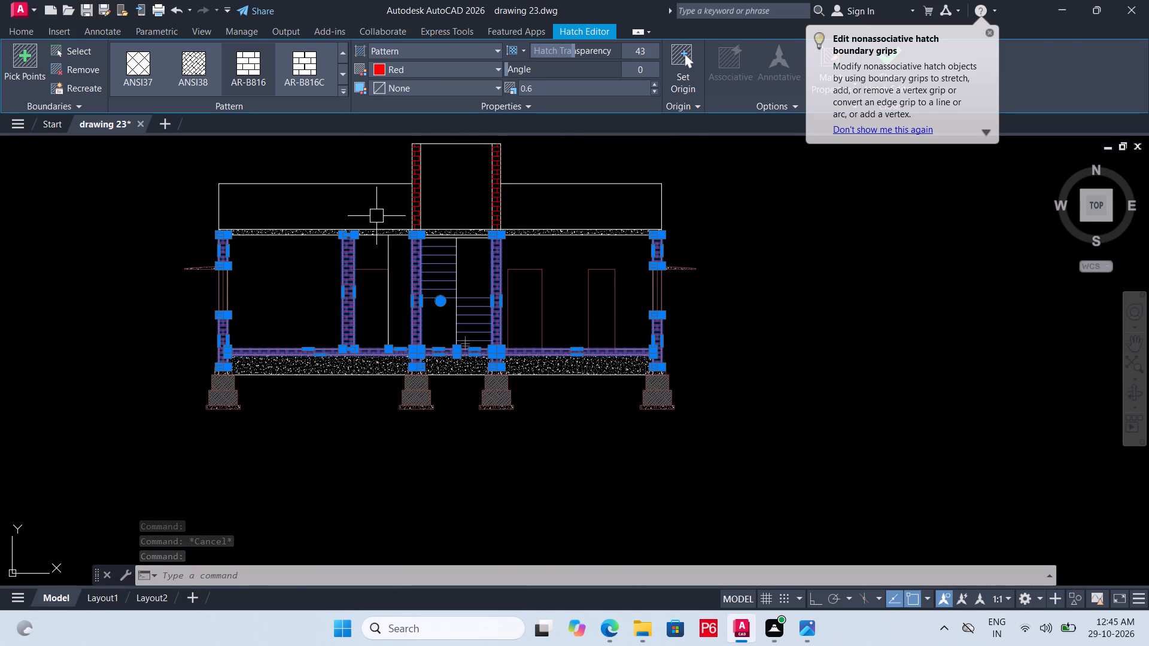
key(ctrl+s)
key(ctrl+s)
key(ctrl+s)
key(ctrl+s)
Set the colour of the stair tower wall hatch above the roof slab to index red, and save the drawing.
scroll(411, 208, up, 2)
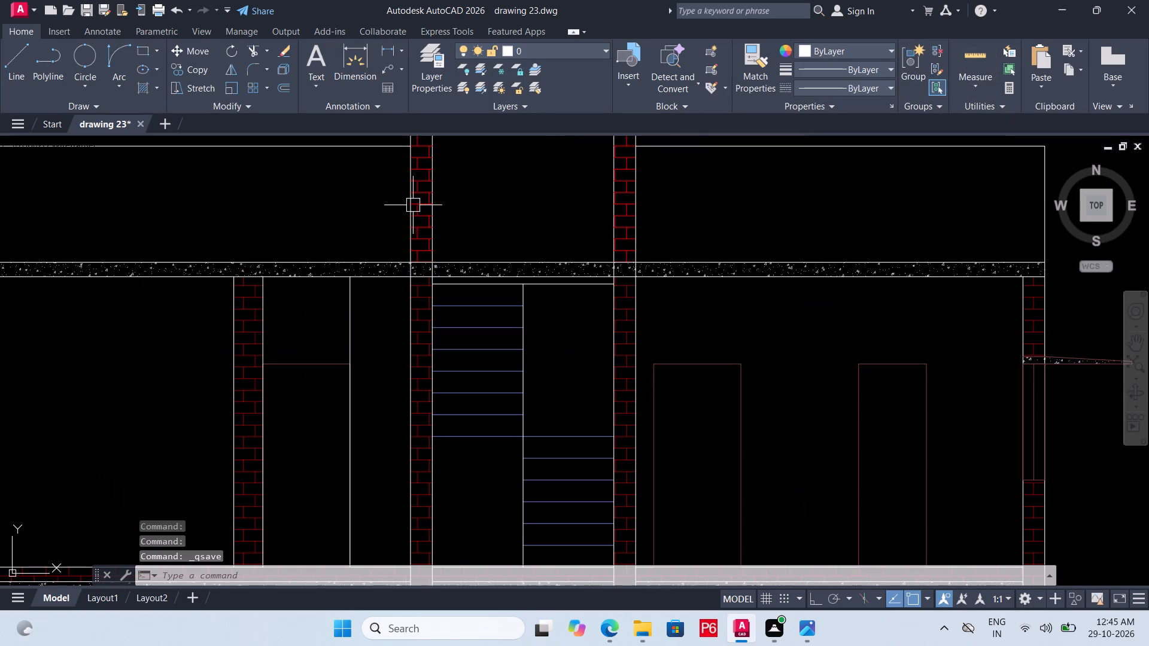
click(418, 202)
click(430, 72)
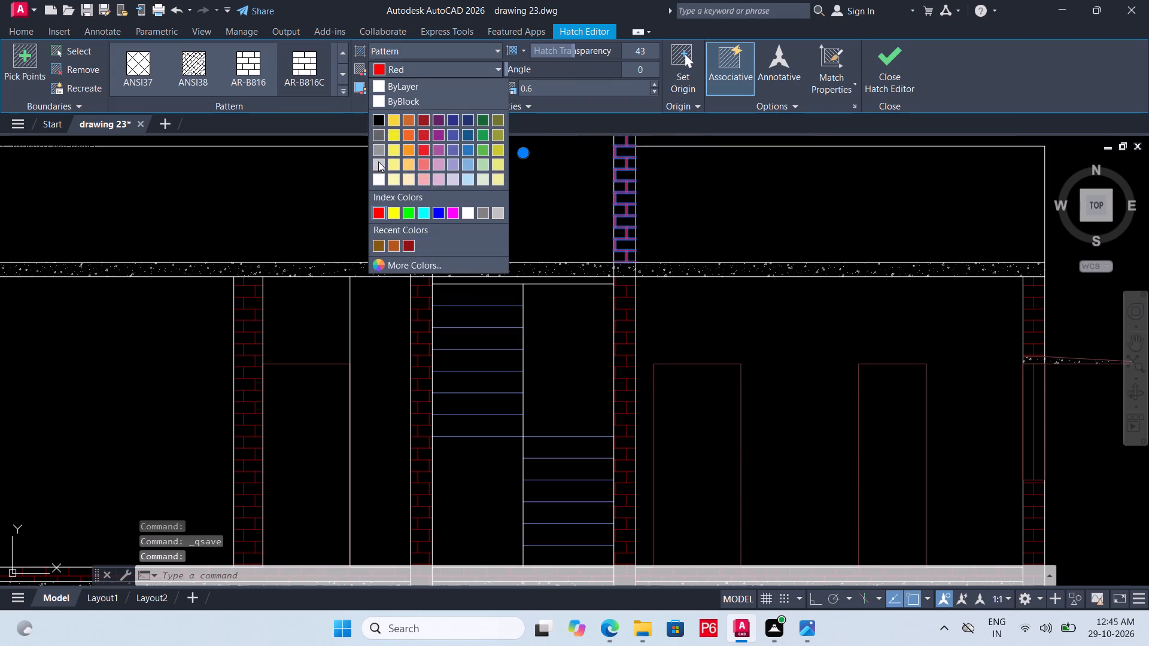
click(380, 216)
key(Escape)
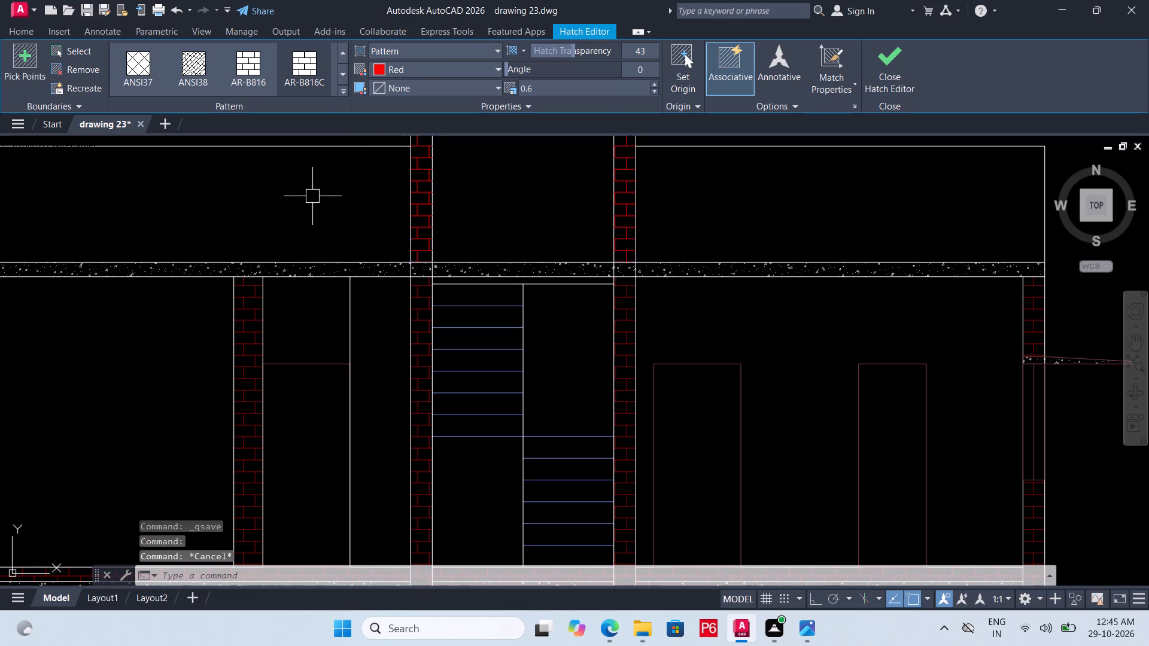
scroll(373, 208, down, 1)
key(ctrl+s)
key(ctrl+s)
key(ctrl+s)
key(ctrl+s)
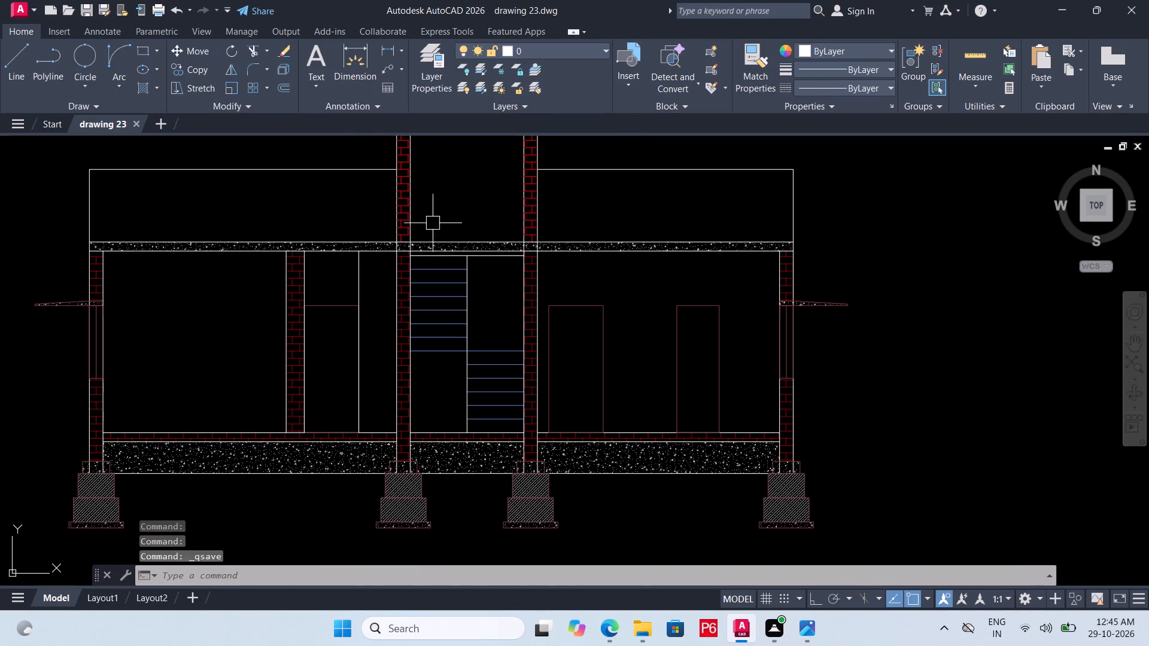
key(ctrl+s)
Trim the roof slab's edge lines and concrete hatch where they cross the left stair wall.
scroll(484, 226, down, 1)
middle_drag(454, 255, 488, 258)
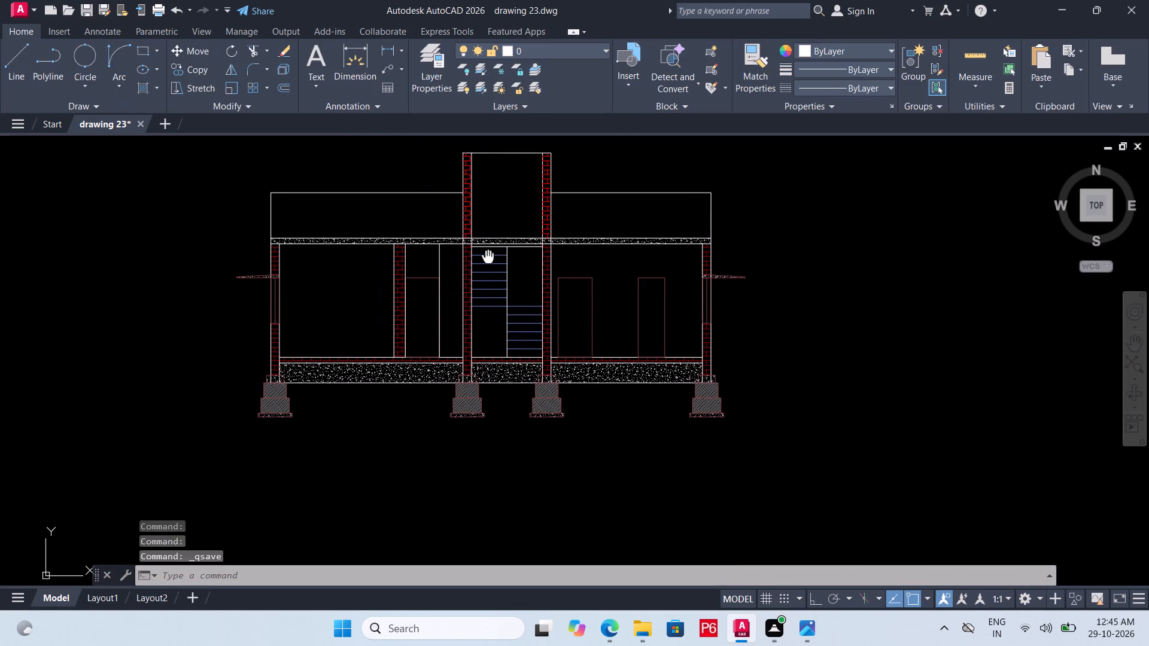
middle_drag(488, 258, 489, 257)
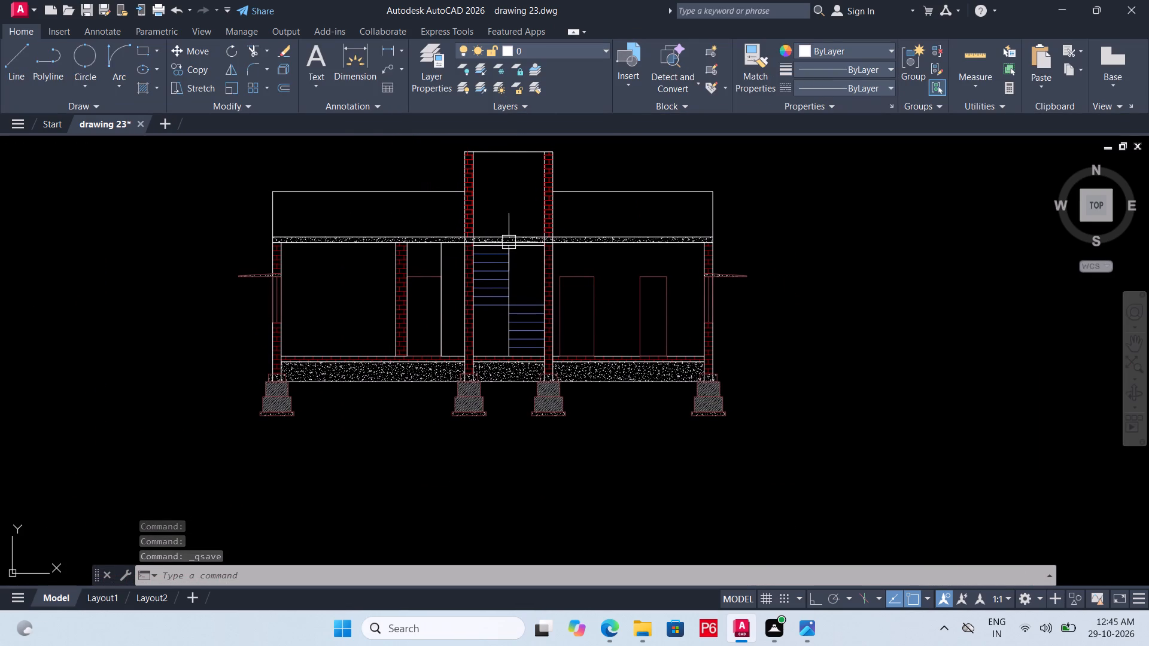
scroll(525, 243, up, 3)
scroll(295, 254, up, 1)
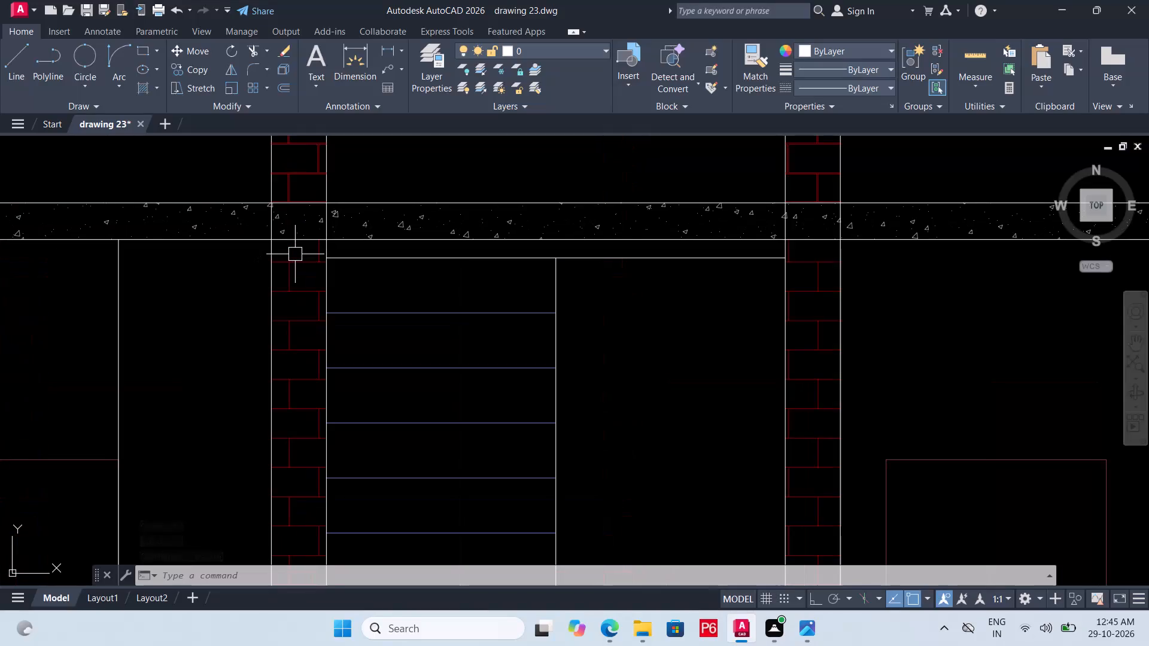
text(TR)
key(space)
key(space)
drag(302, 234, 303, 211)
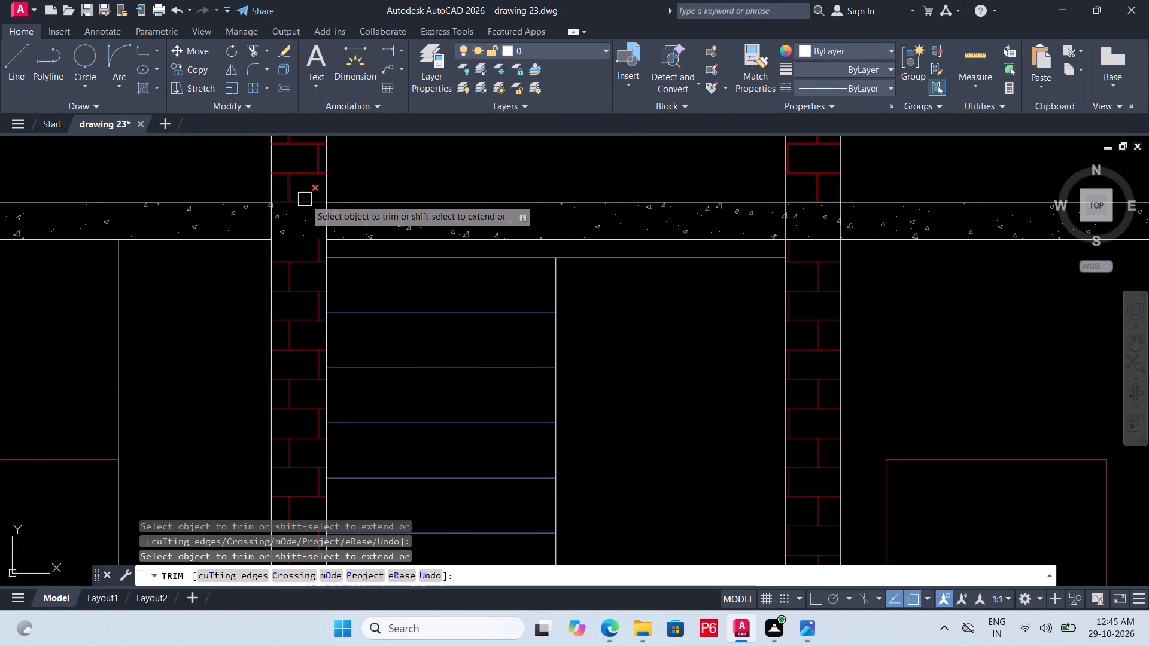
click(306, 202)
click(293, 222)
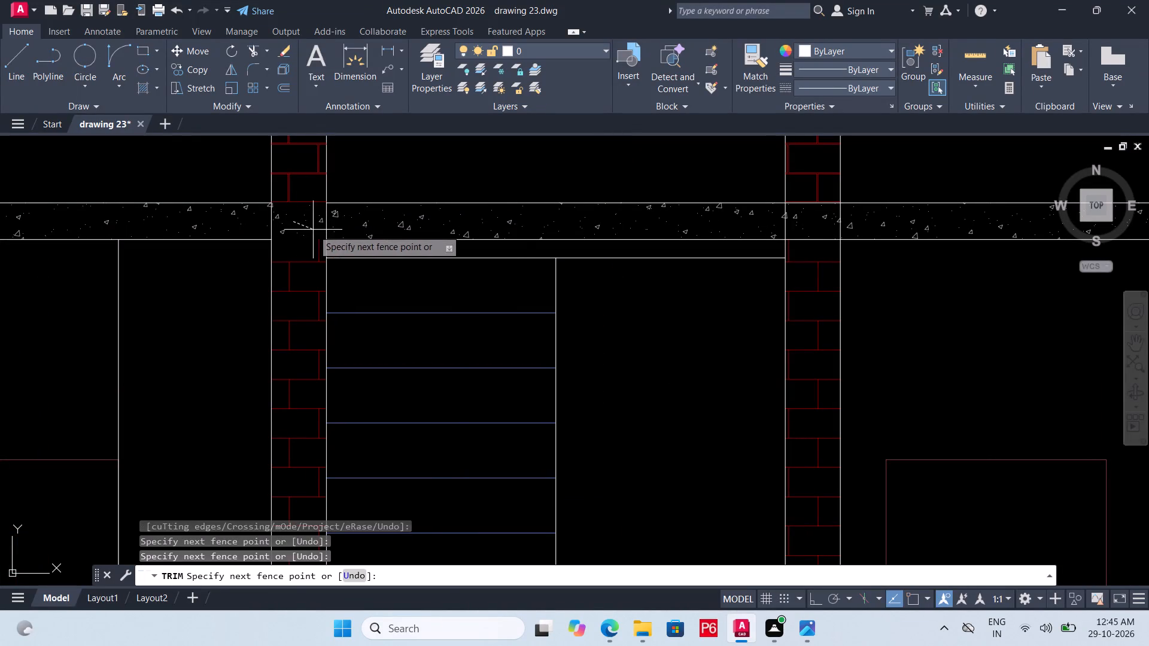
click(313, 230)
click(295, 226)
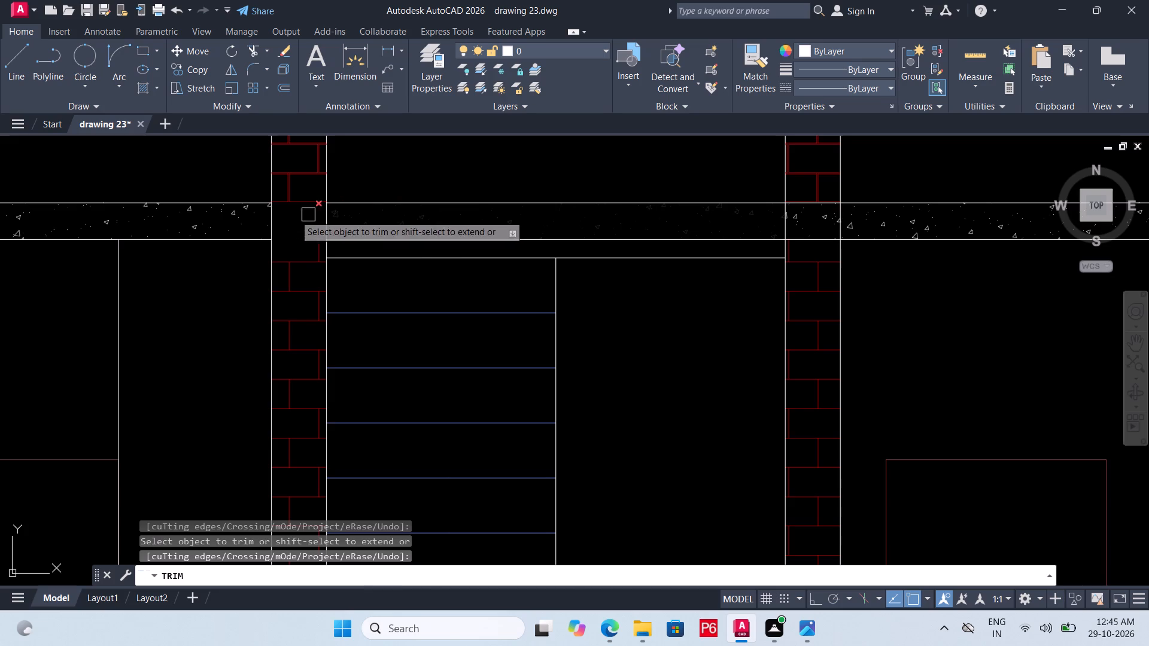
Trim the roof slab's edge lines and concrete hatch where they cross the right stair wall, and save the drawing.
scroll(188, 228, down, 2)
scroll(442, 229, up, 3)
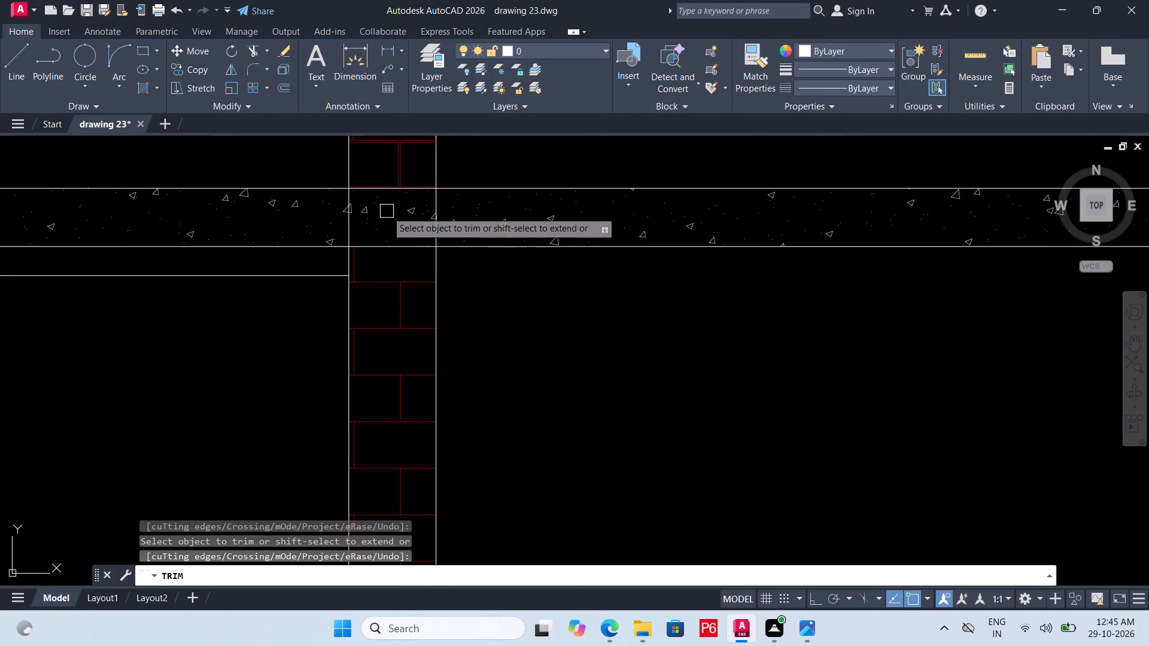
click(387, 211)
click(411, 214)
click(383, 220)
click(375, 211)
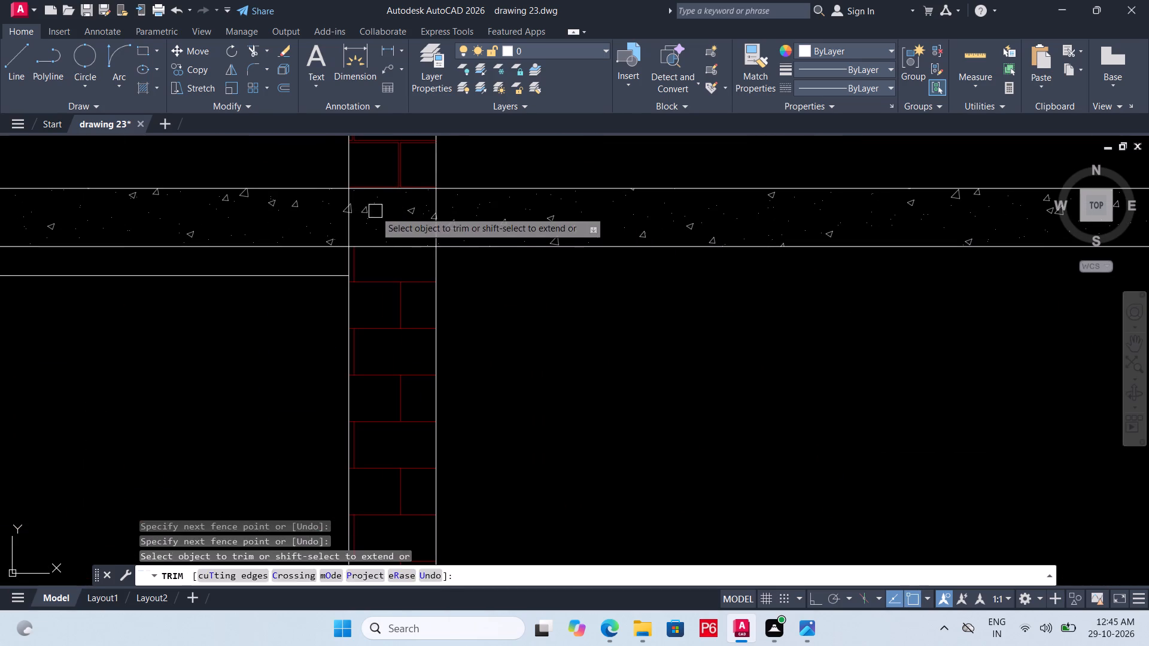
click(373, 193)
click(369, 245)
click(363, 215)
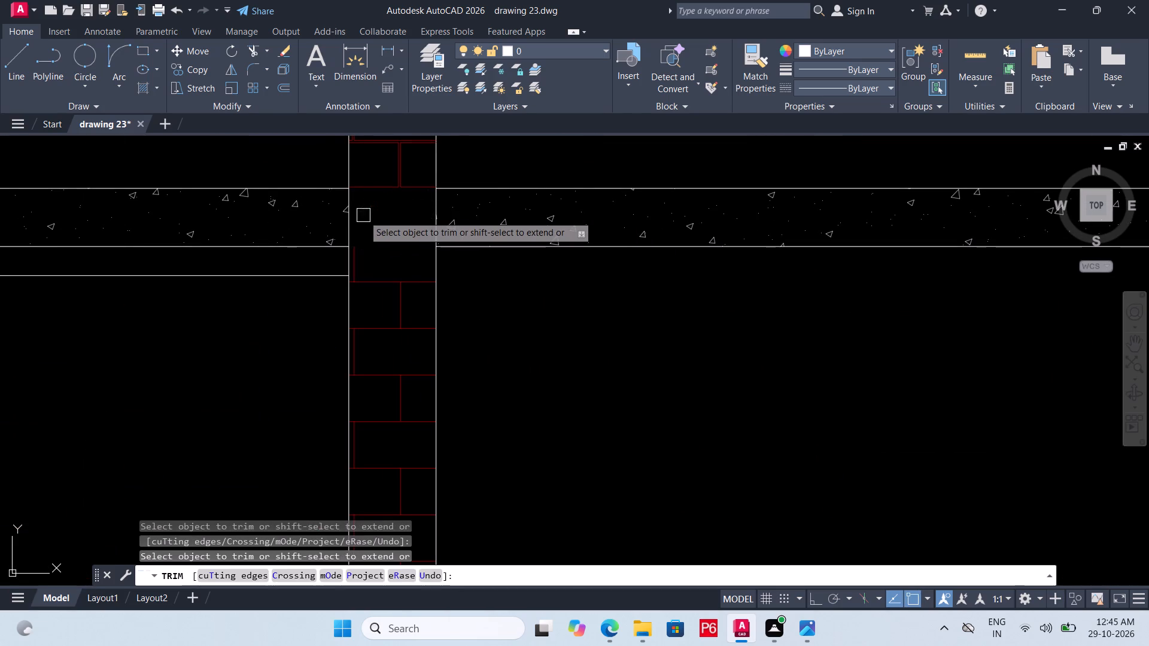
click(397, 215)
click(393, 215)
key(Escape)
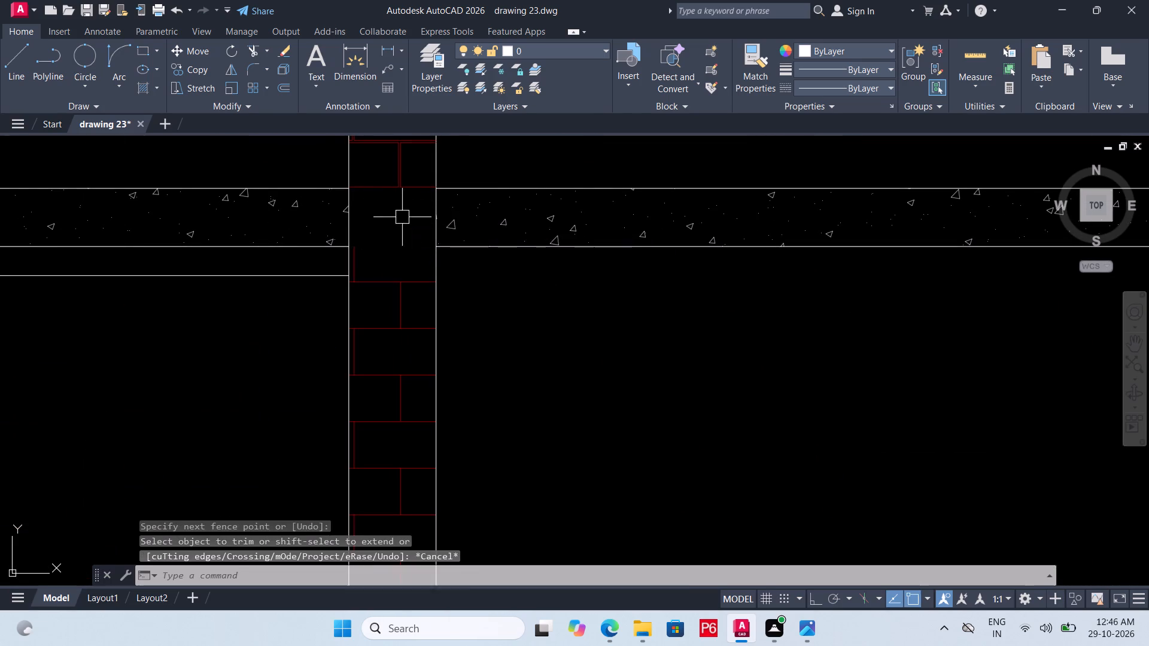
scroll(405, 222, down, 3)
key(ctrl+s)
key(ctrl+s)
key(ctrl+s)
key(ctrl+s)
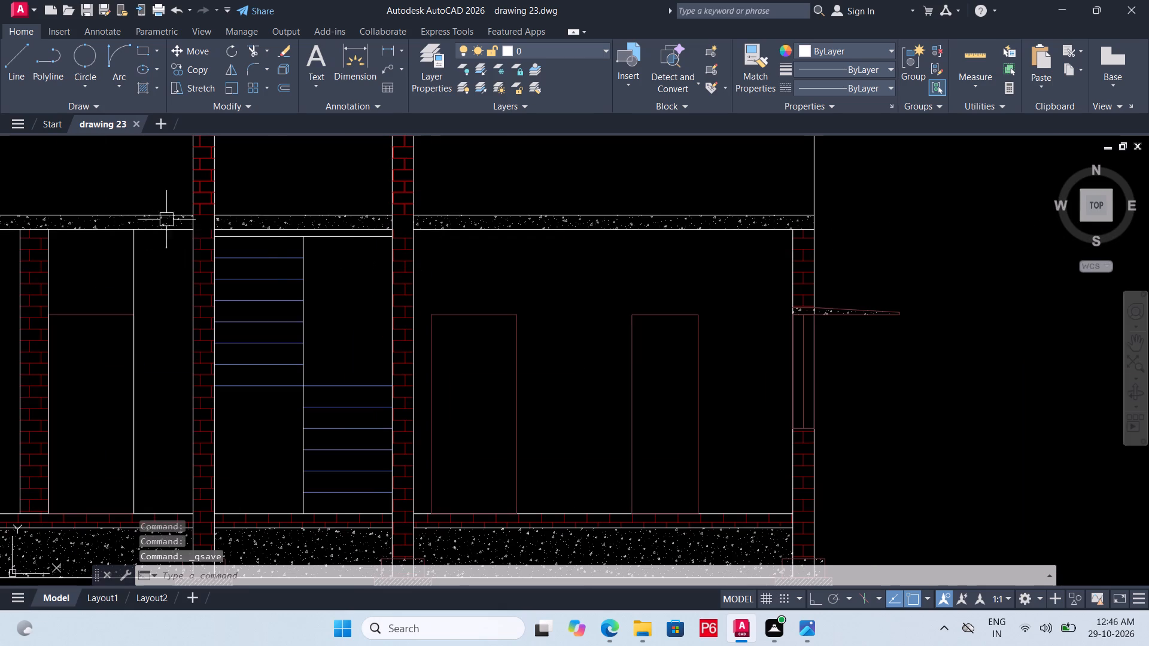
Stretch the left stair wall's lower brick hatch straight up to the roof slab's top edge with Ortho on, and save the drawing.
scroll(201, 240, up, 2)
click(218, 238)
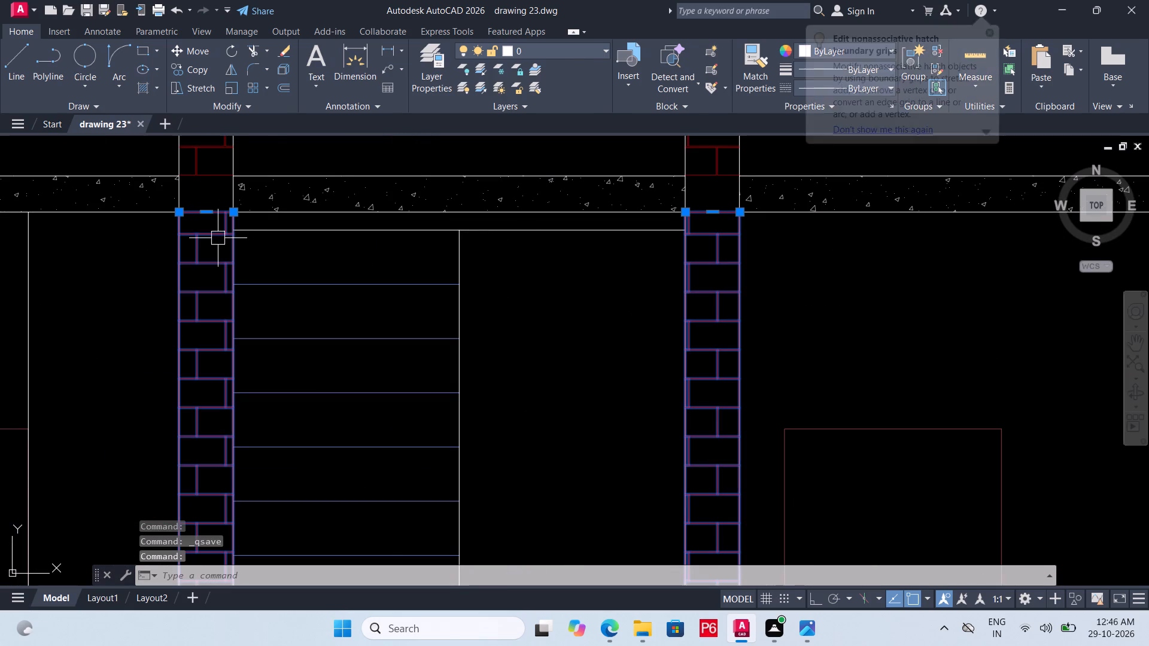
drag(208, 214, 211, 196)
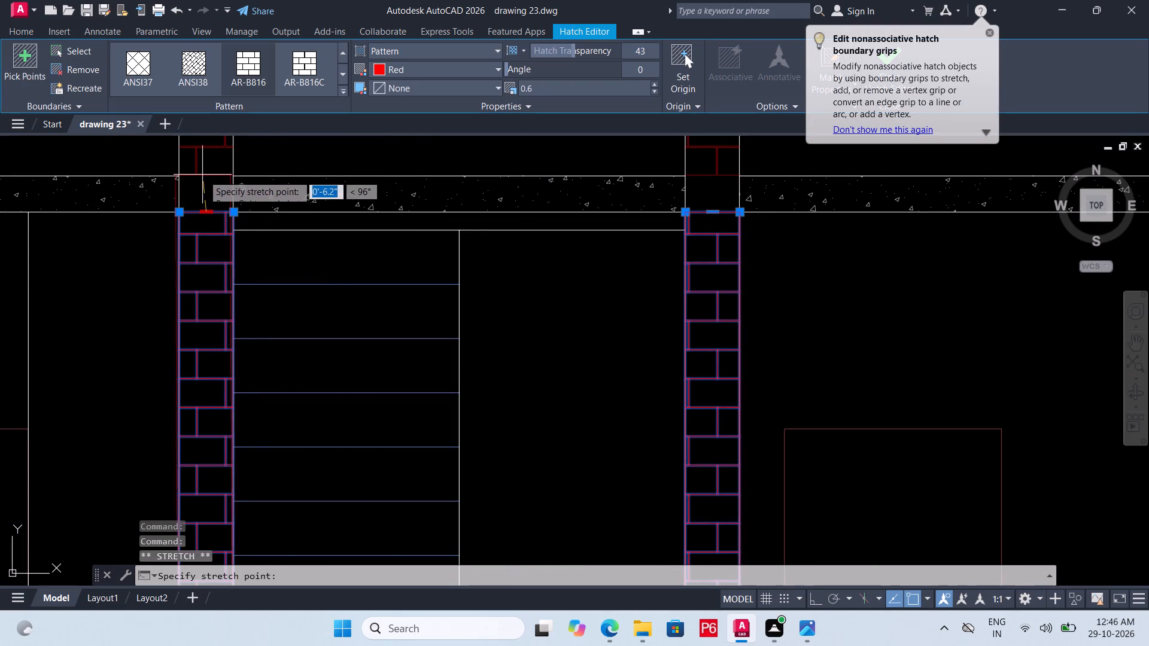
scroll(190, 170, up, 4)
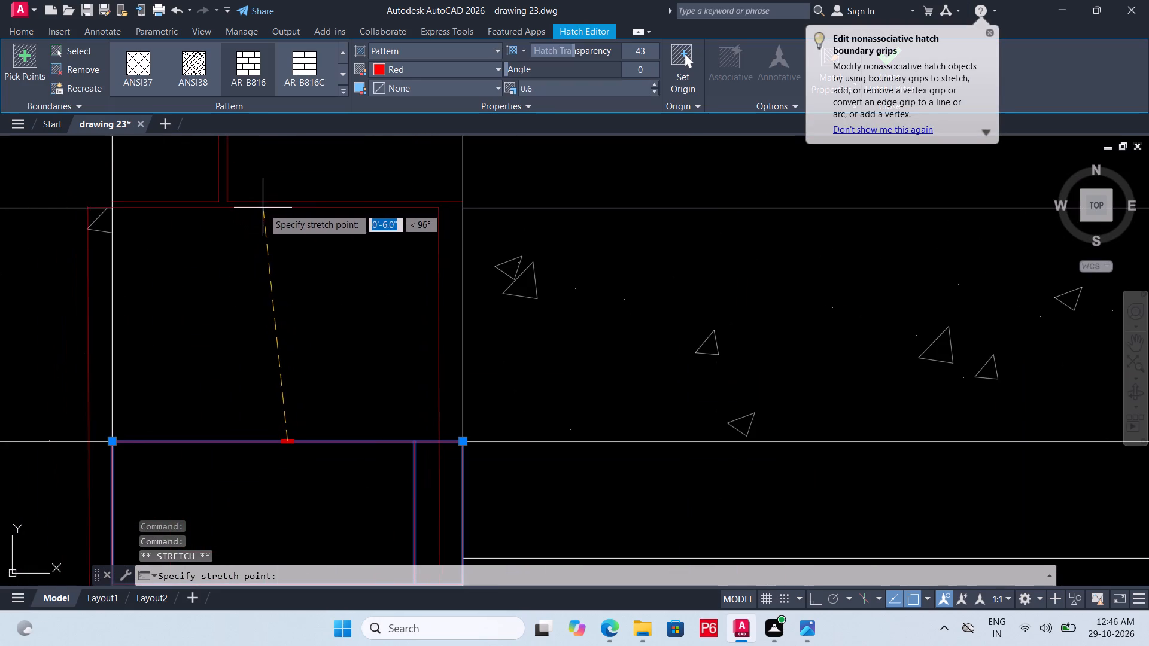
key(F8)
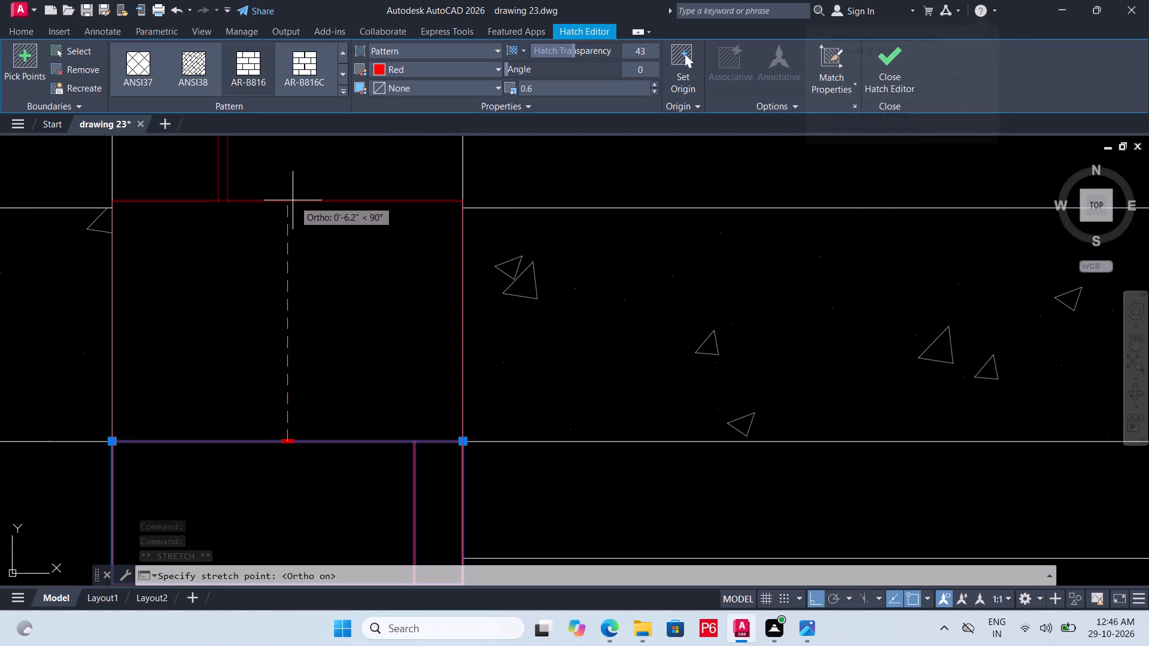
click(291, 200)
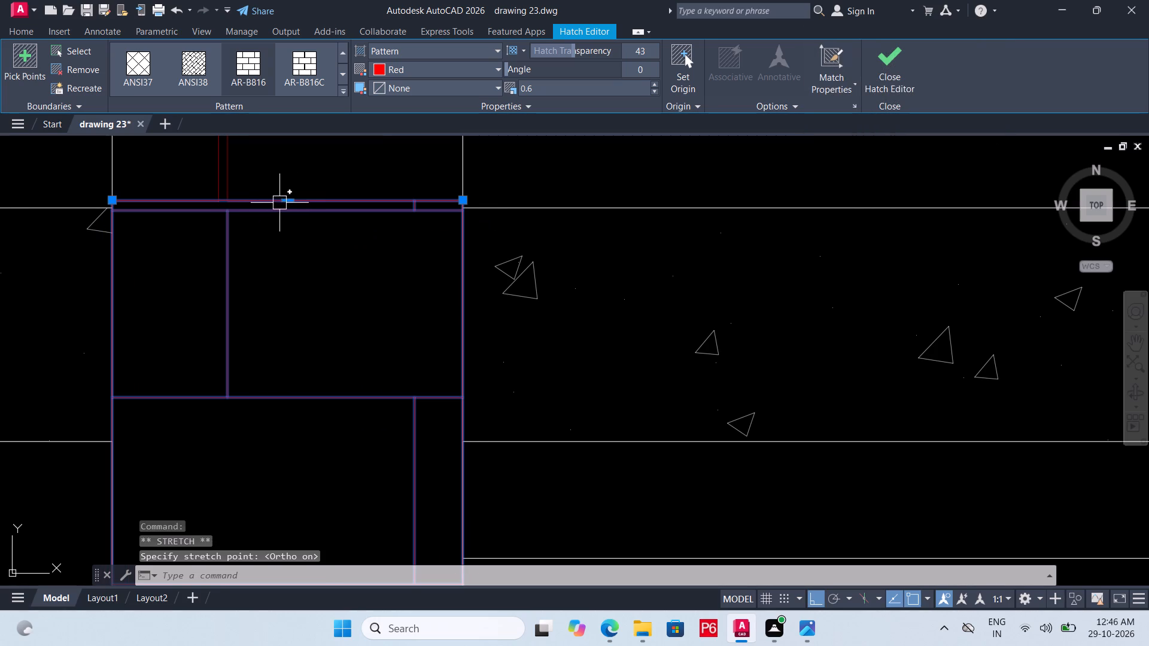
click(286, 200)
click(284, 209)
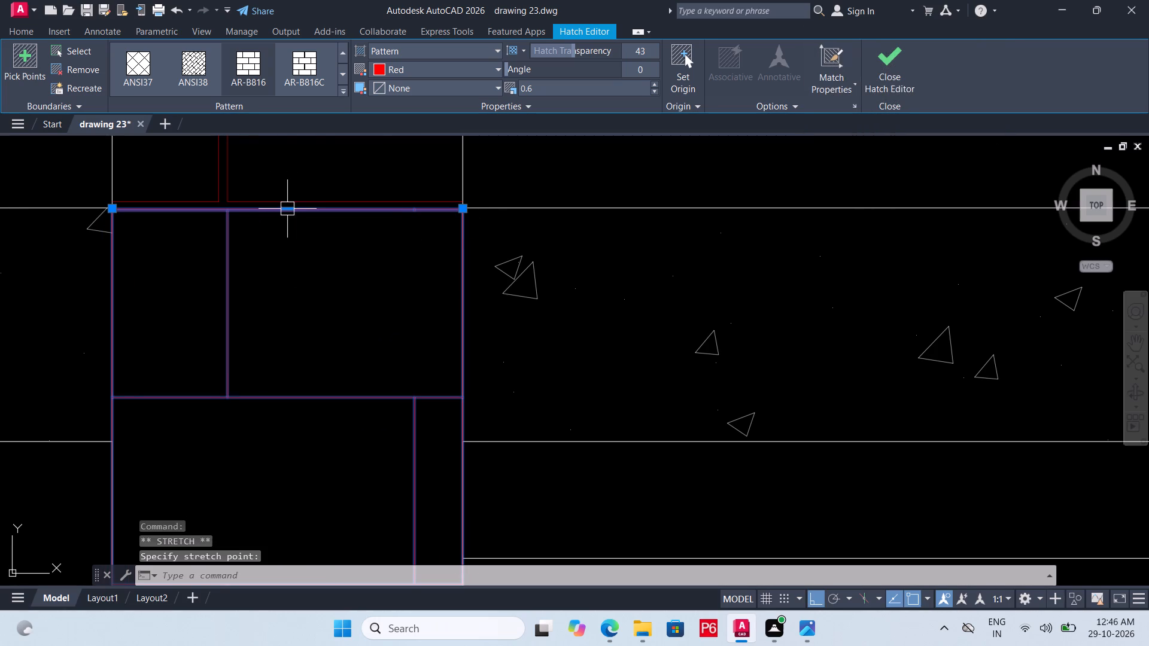
scroll(259, 197, down, 4)
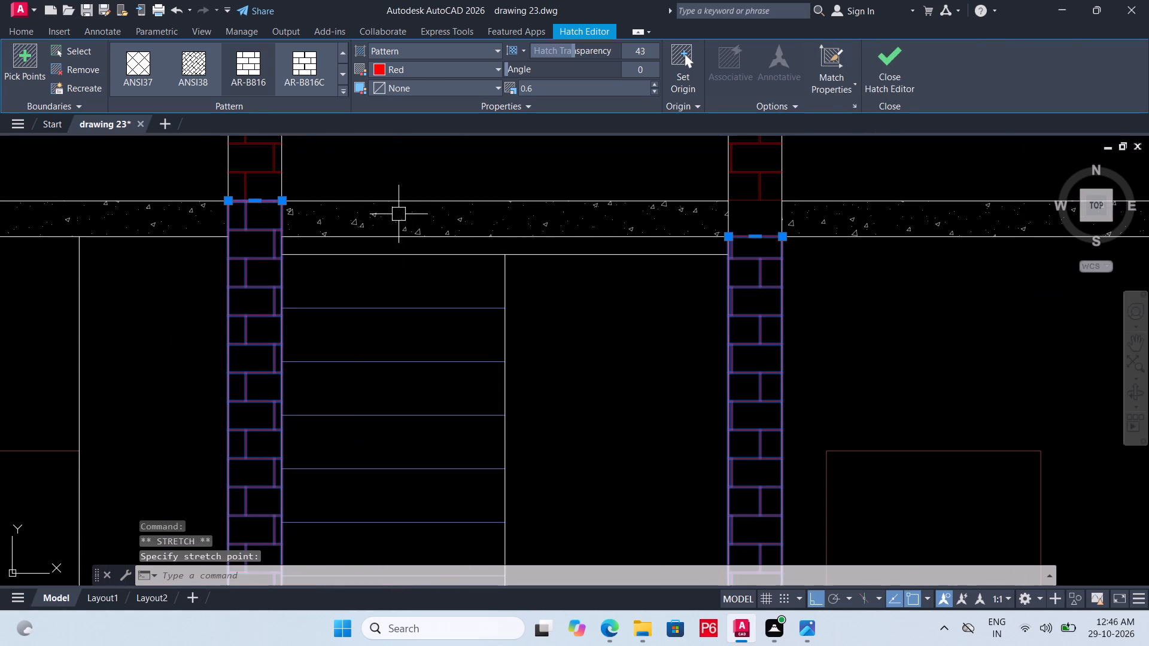
key(ctrl+s)
key(ctrl+s)
middle_drag(786, 243, 653, 258)
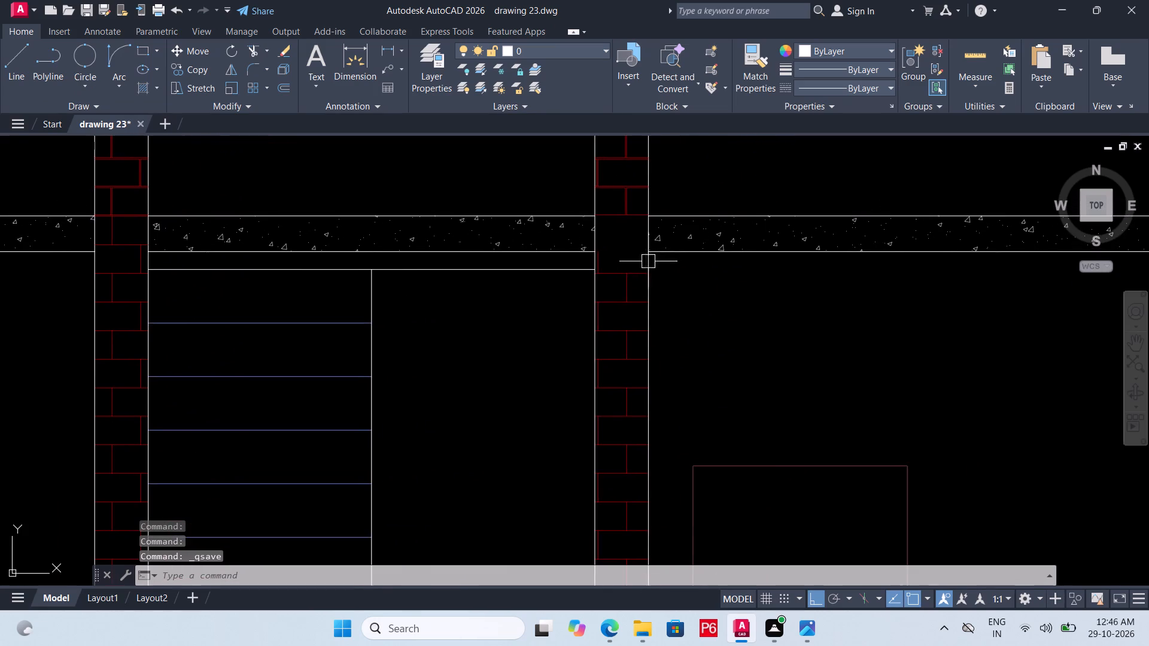
Stretch the right stair wall's lower brick hatch straight up to the roof slab's top edge, and save the drawing.
click(636, 271)
click(624, 251)
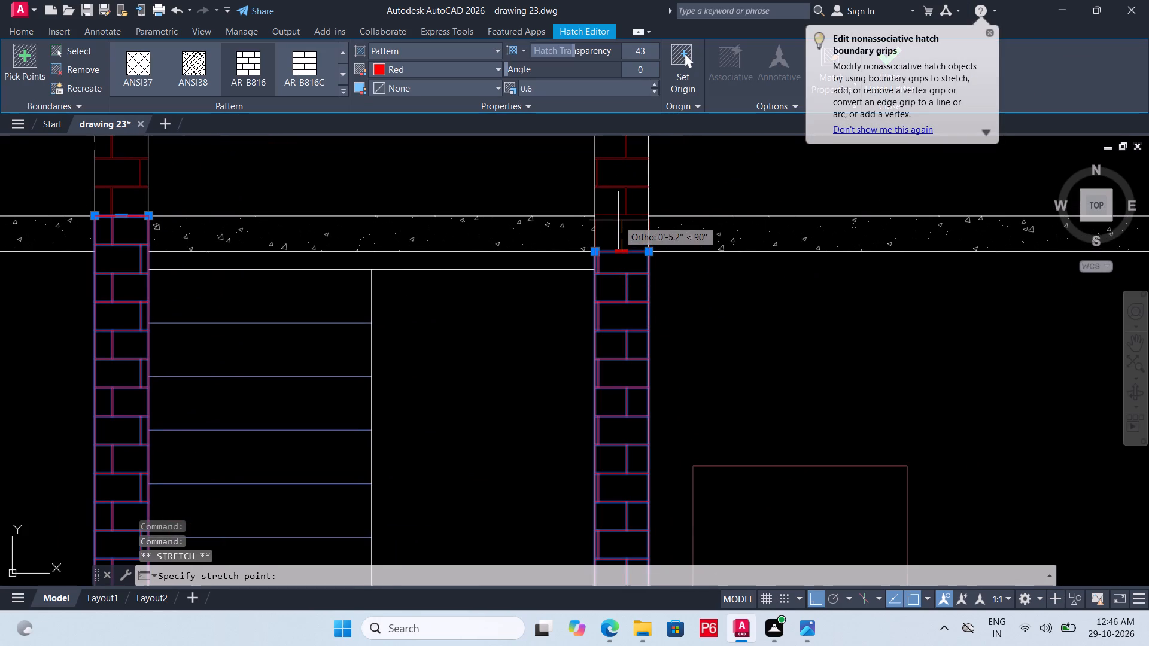
click(621, 214)
scroll(555, 314, down, 1)
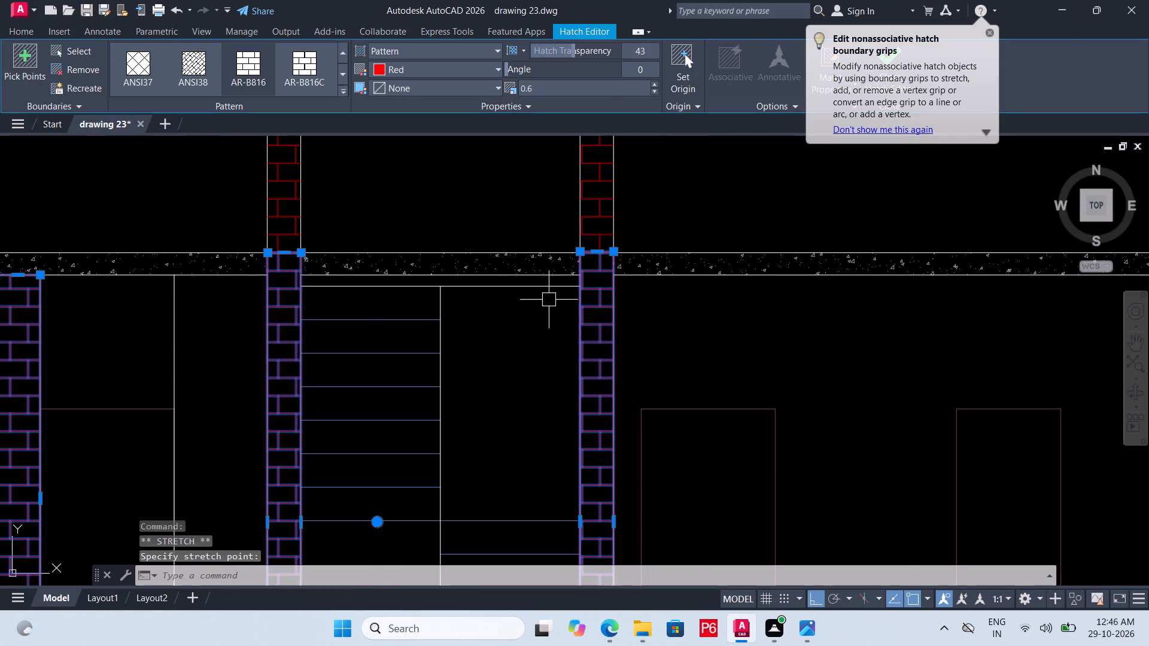
key(ctrl+s)
key(ctrl+s)
key(ctrl+s)
key(ctrl+s)
key(ctrl+s)
ctrl+scroll(569, 305, down, 1)
key(ctrl+s)
key(ctrl+s)
key(ctrl+s)
key(ctrl+s)
ctrl+scroll(545, 293, down, 2)
key(ctrl+s)
key(ctrl+s)
key(ctrl+s)
key(ctrl+s)
key(ctrl+s)
key(ctrl+s)
key(ctrl+s)
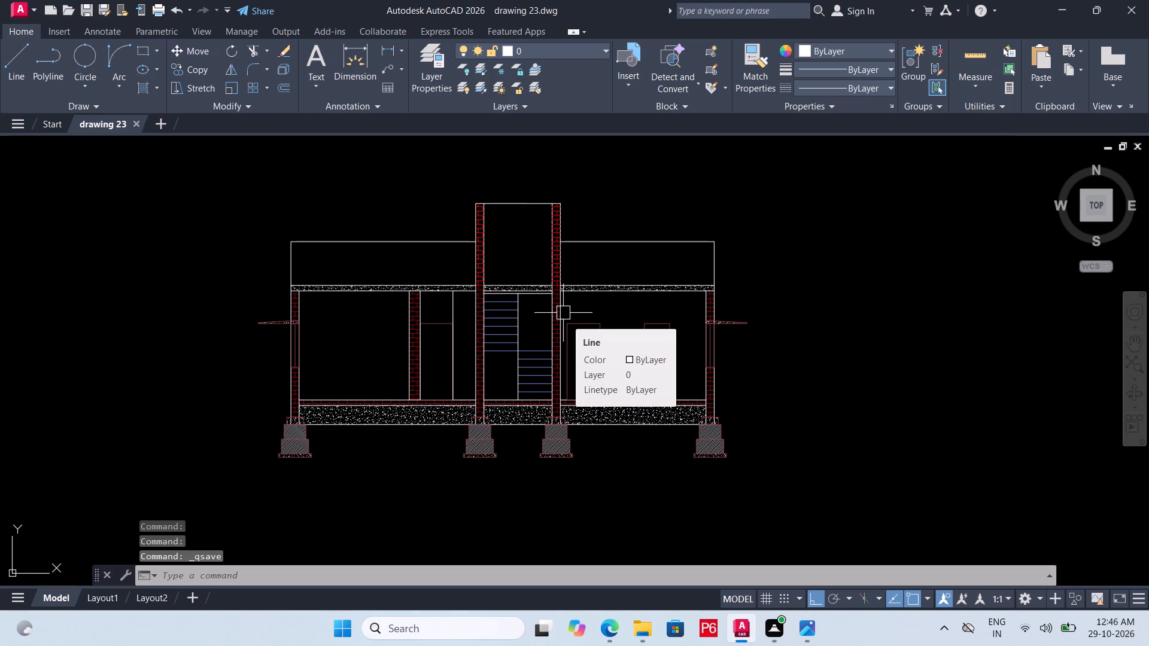
key(space)
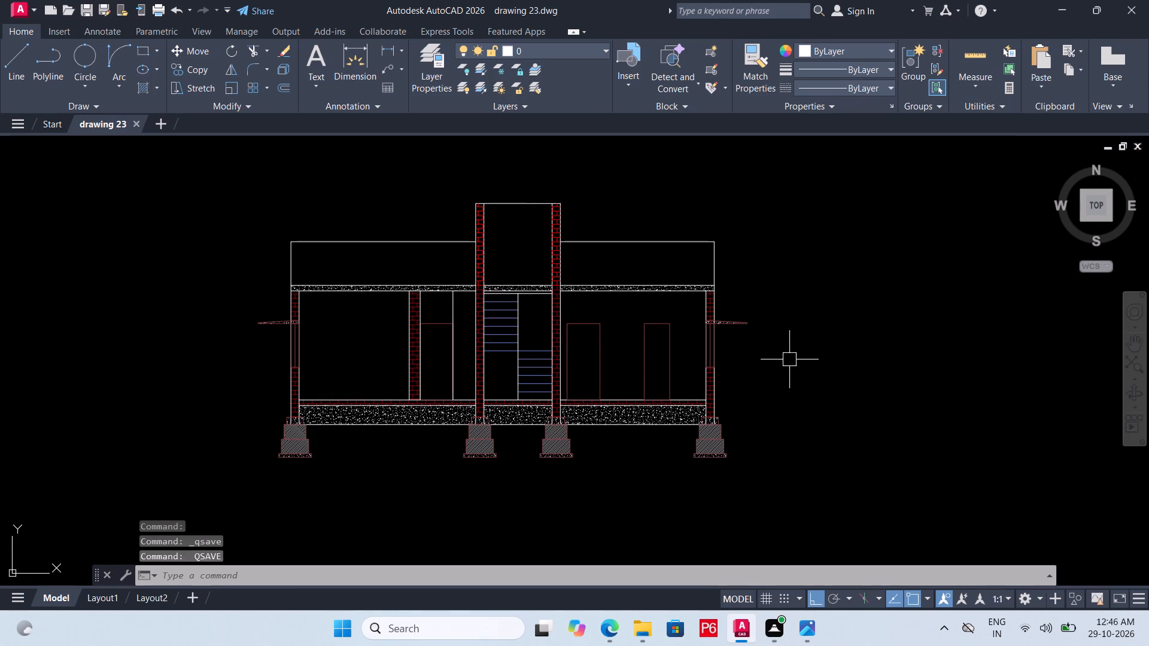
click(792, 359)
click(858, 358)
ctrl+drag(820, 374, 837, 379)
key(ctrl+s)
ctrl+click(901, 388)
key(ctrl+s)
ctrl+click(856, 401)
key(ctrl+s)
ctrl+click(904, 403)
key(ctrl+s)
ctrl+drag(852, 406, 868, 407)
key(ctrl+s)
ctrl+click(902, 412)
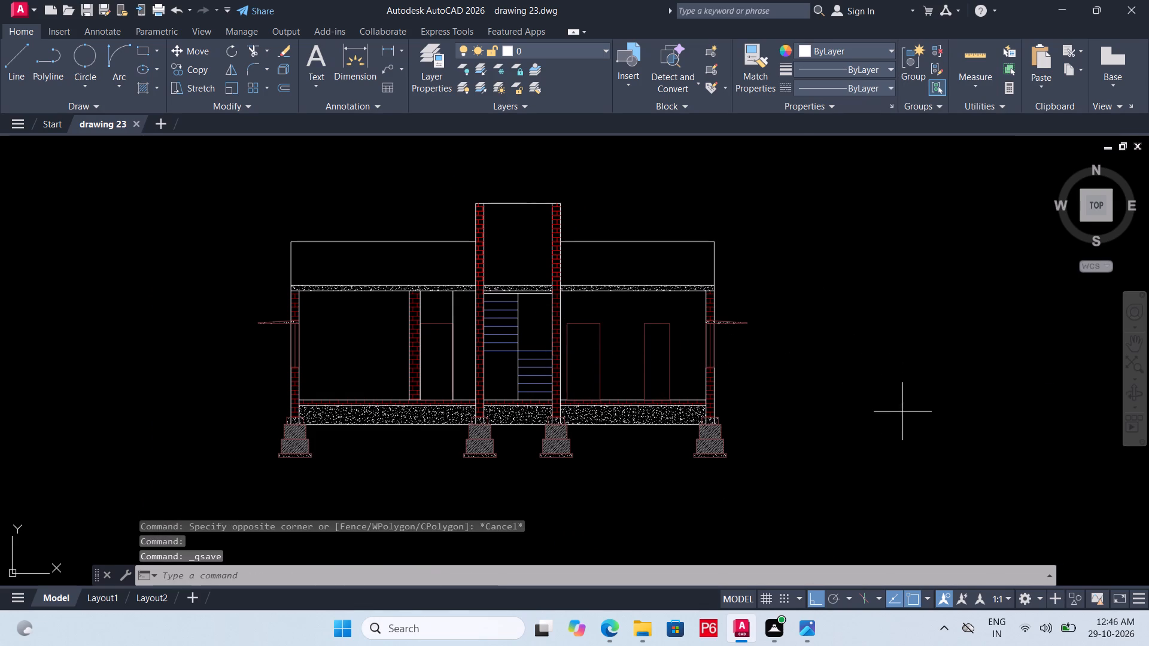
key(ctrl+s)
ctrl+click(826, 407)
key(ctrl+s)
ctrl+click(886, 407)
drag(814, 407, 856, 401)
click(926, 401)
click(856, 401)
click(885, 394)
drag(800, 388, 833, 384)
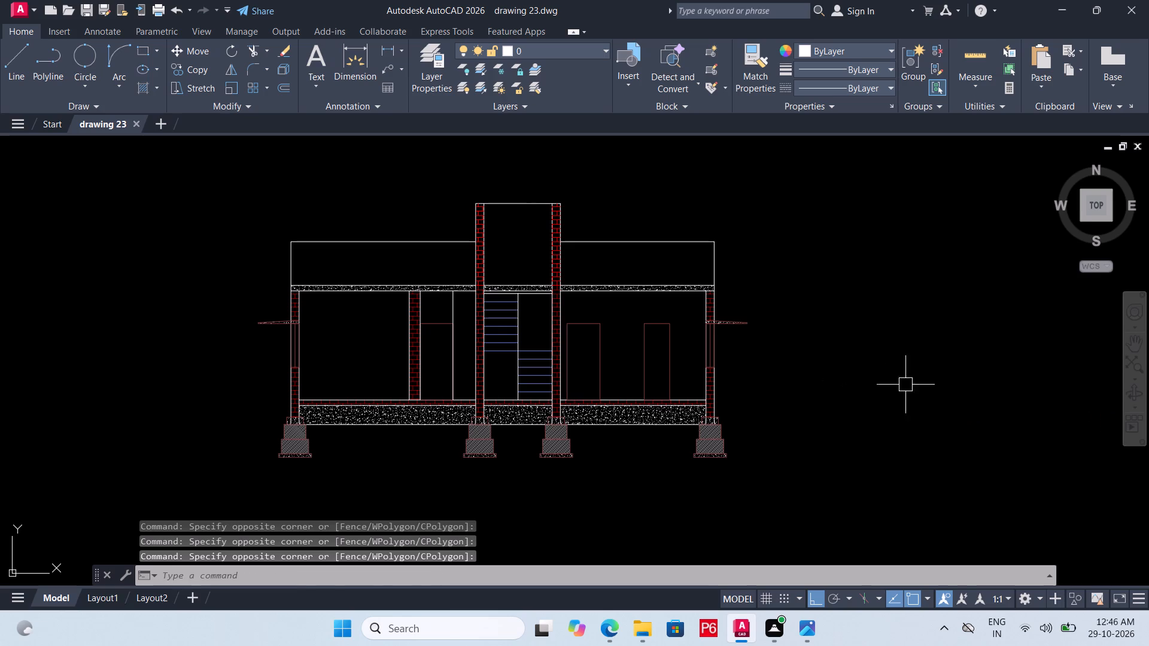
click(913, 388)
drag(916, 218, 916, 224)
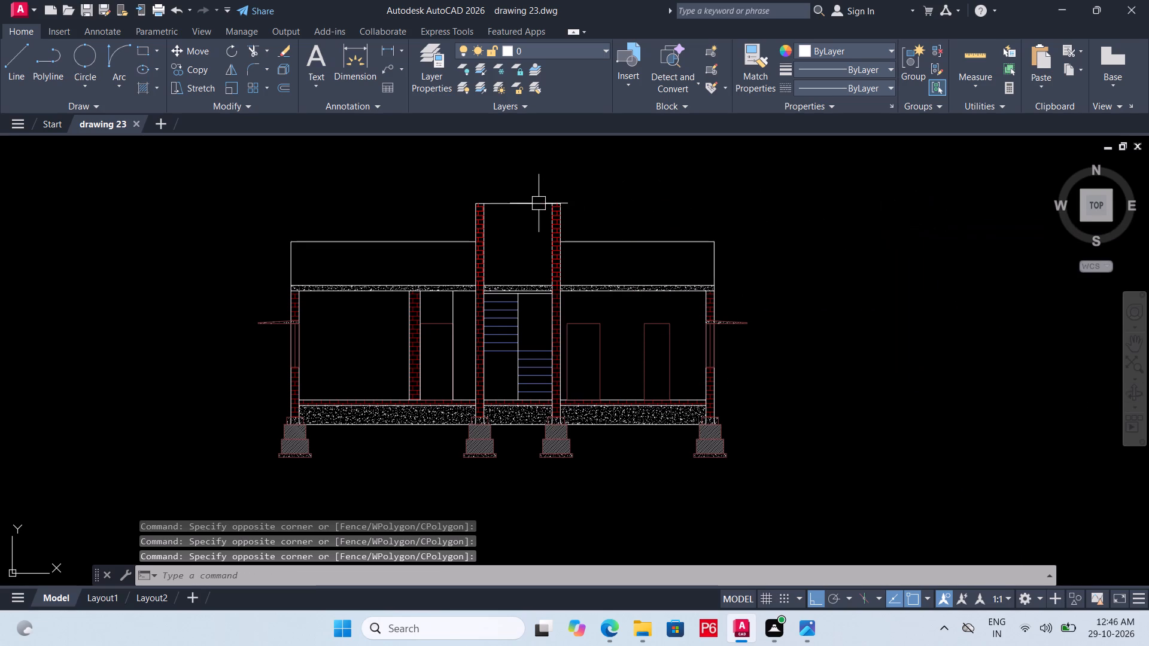
Offset the stair tower's top line 6" upward for the tower roof slab.
click(537, 203)
key(o)
key(Return)
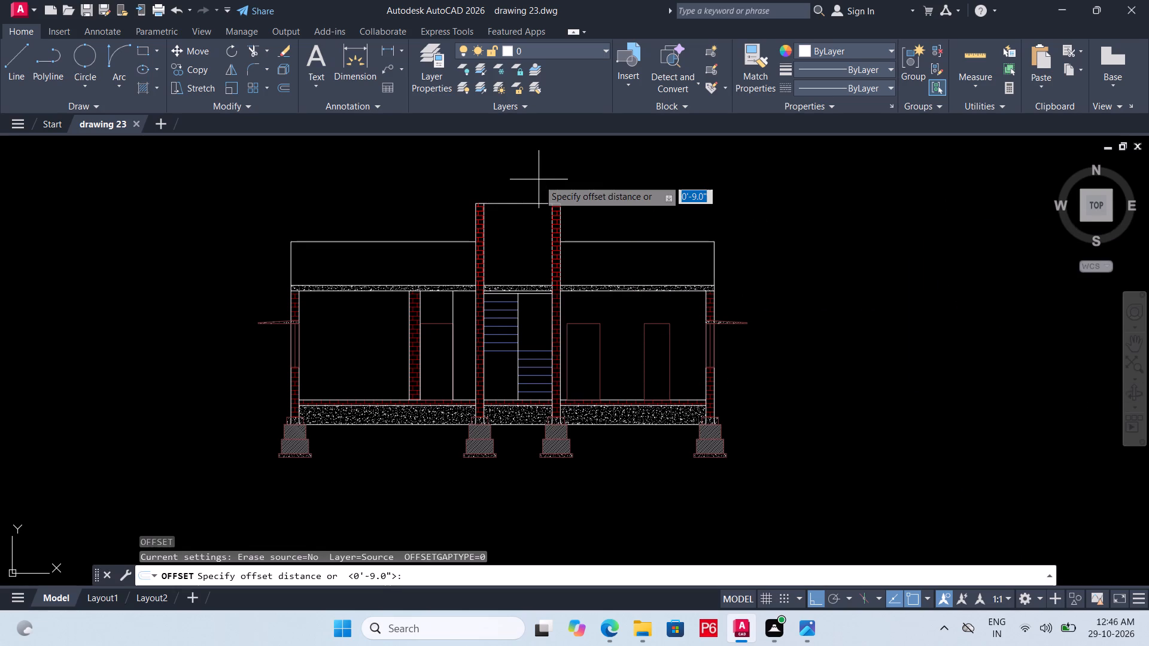
text(6")
key(Return)
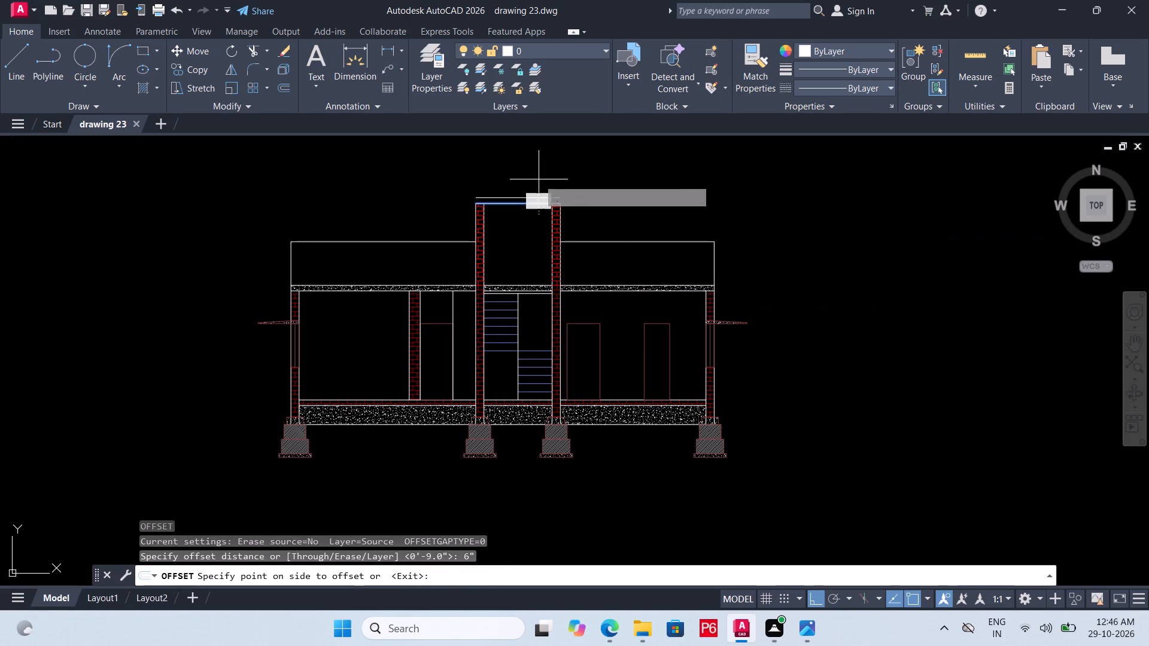
click(543, 172)
scroll(496, 205, up, 3)
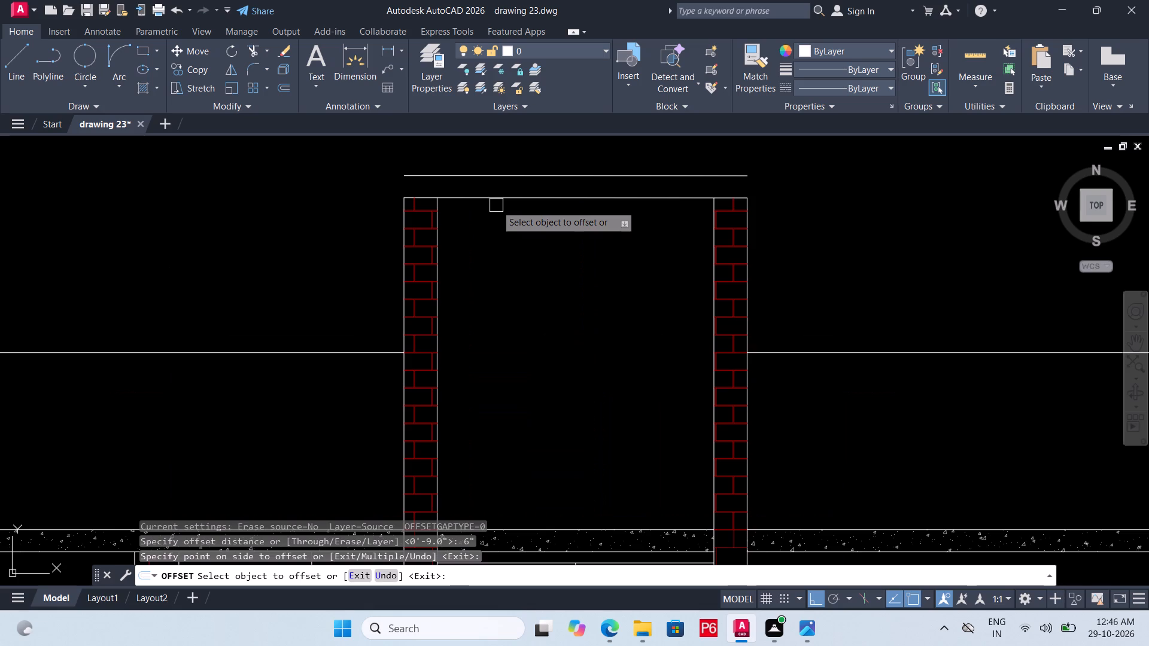
key(l)
key(space)
key(grave)
key(Escape)
key(Escape)
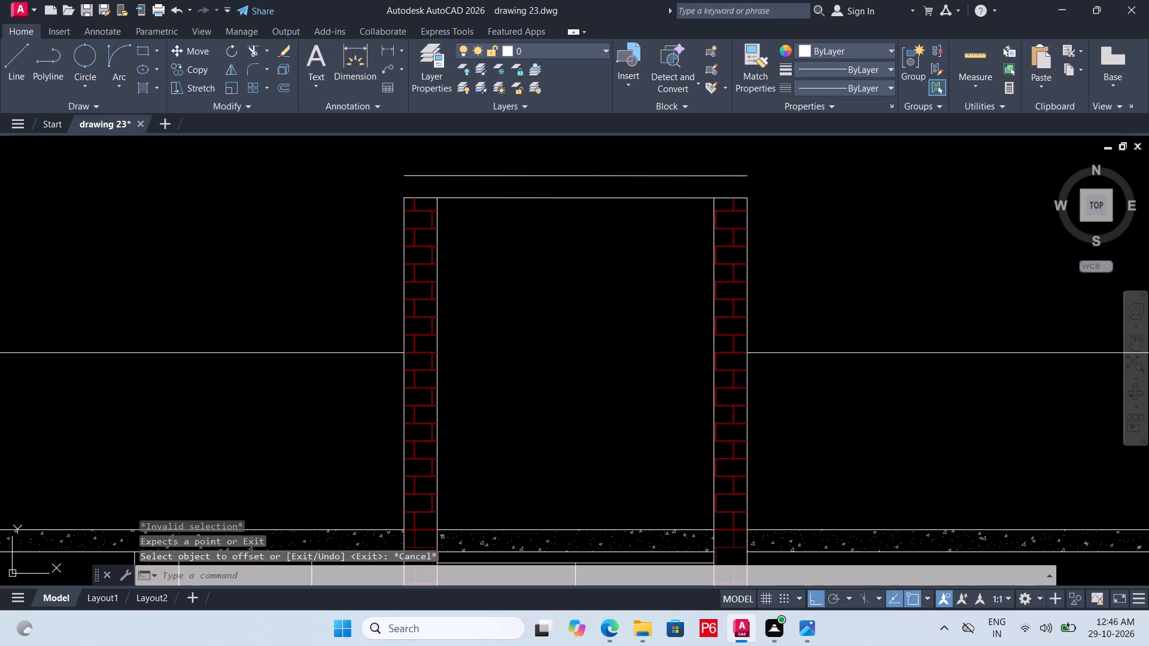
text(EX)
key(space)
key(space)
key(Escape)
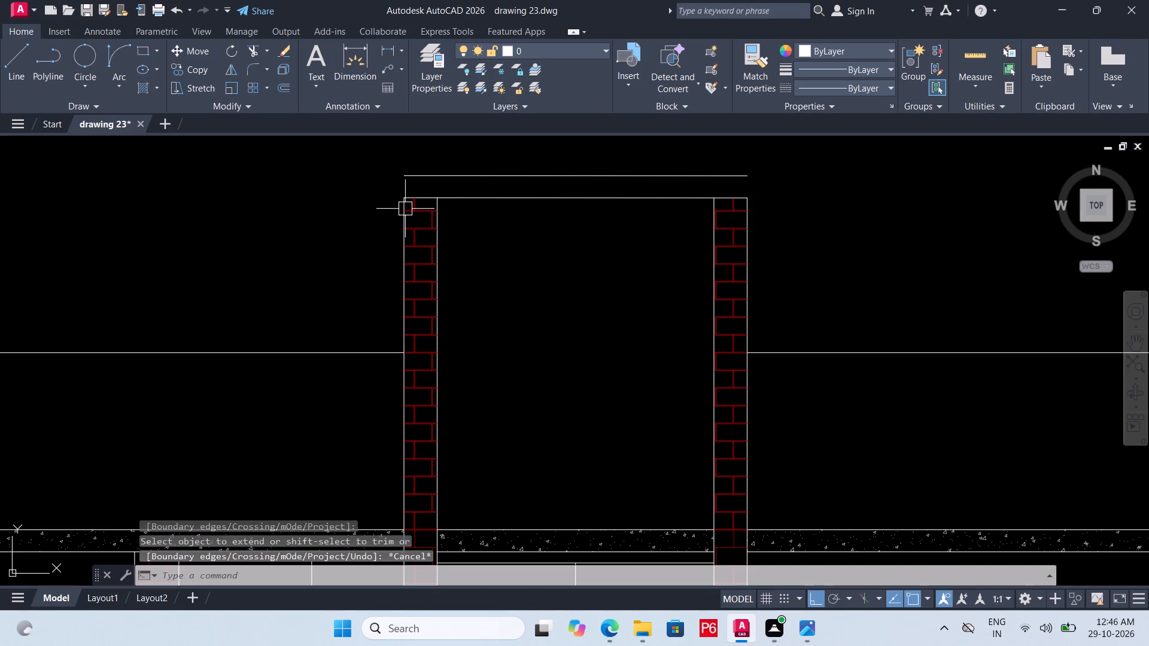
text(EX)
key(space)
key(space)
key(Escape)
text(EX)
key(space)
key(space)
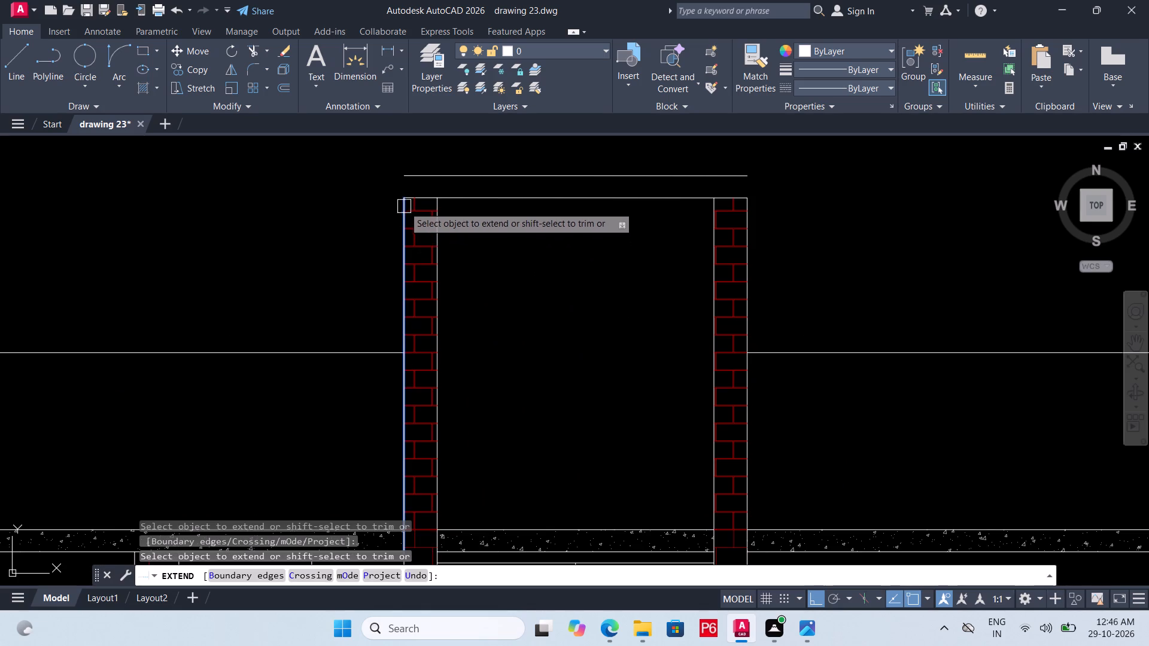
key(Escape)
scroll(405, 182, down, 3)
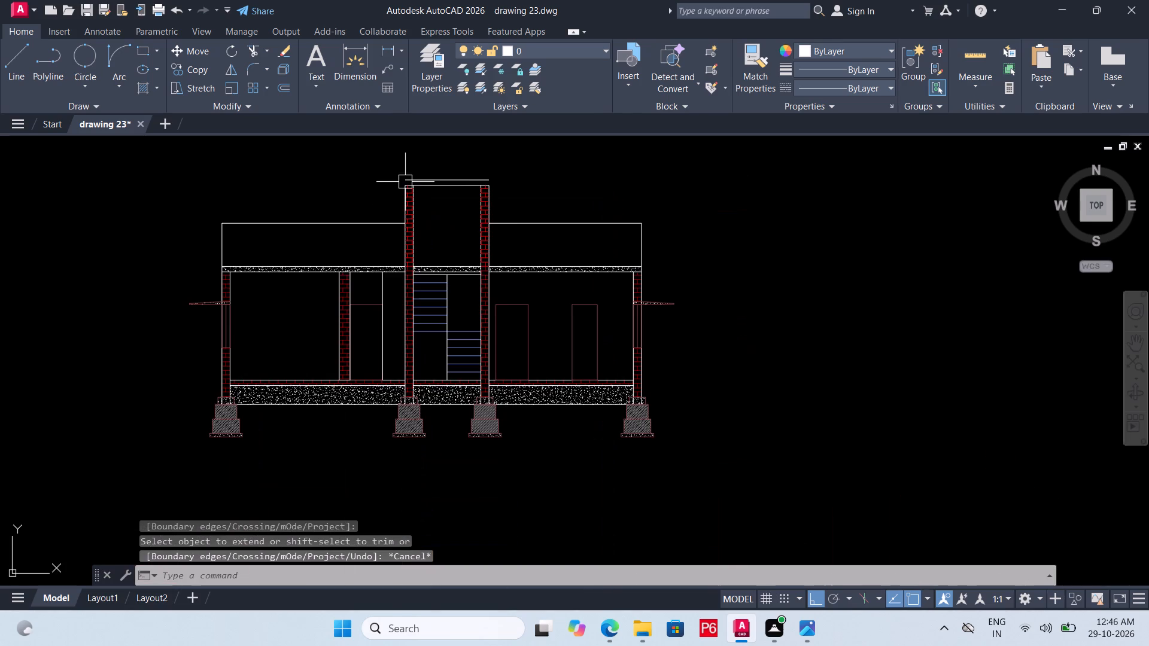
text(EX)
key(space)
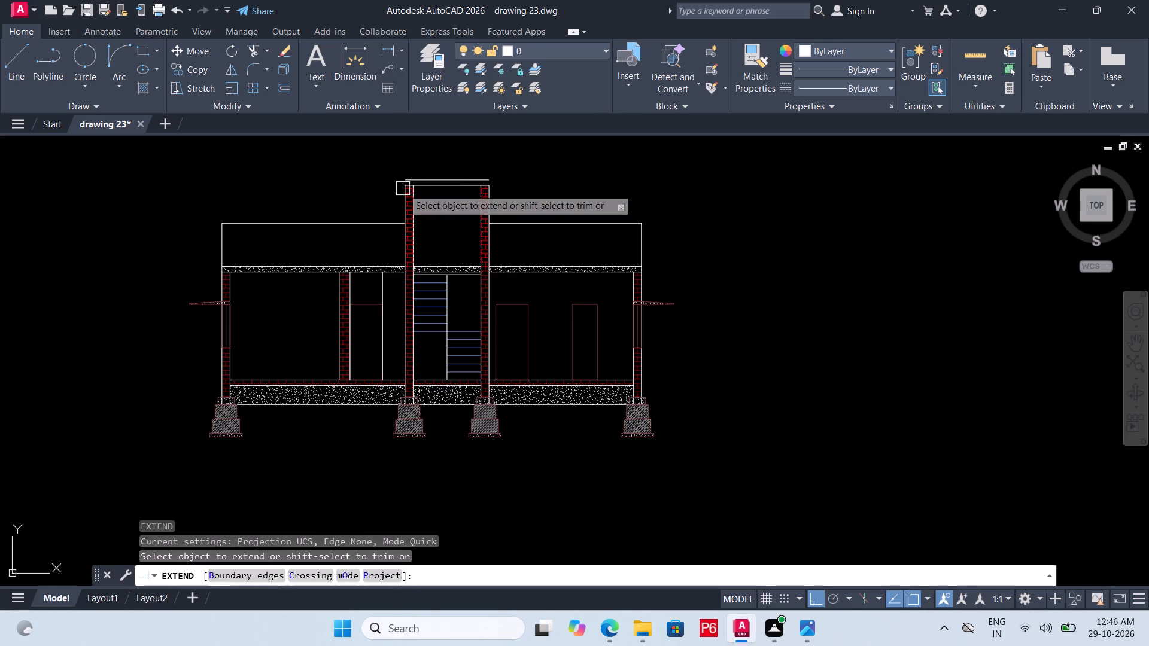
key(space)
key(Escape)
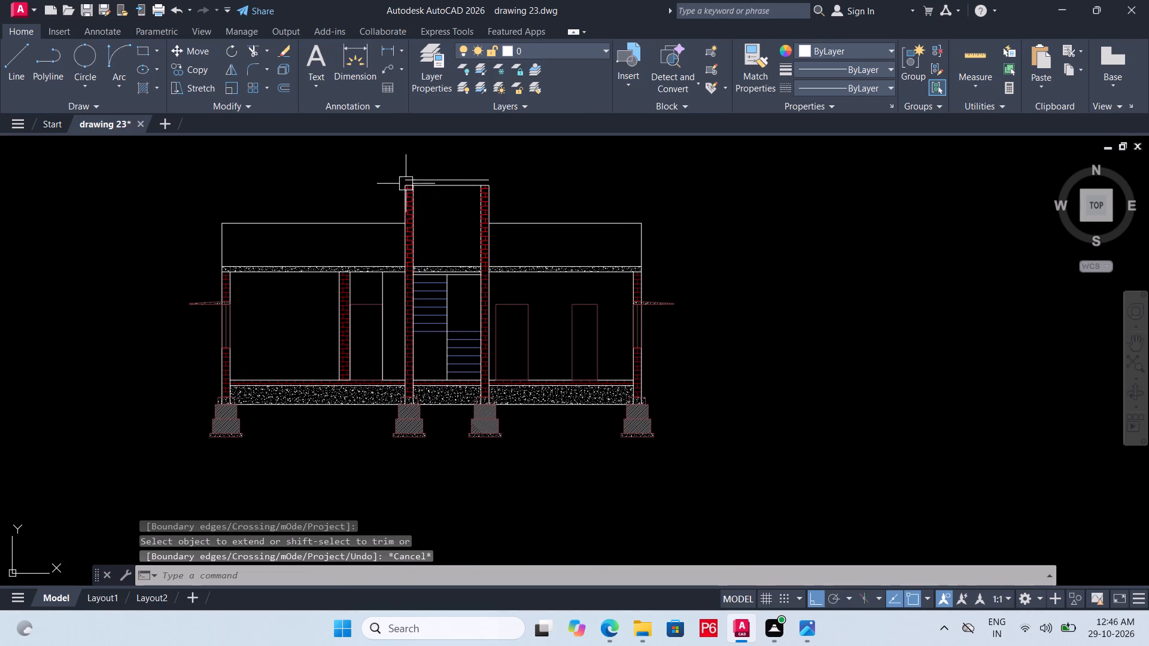
Draw a vertical line closing the tower roof slab's left end, and extend it down to the wall top.
scroll(406, 181, up, 4)
text(L)
key(space)
click(385, 178)
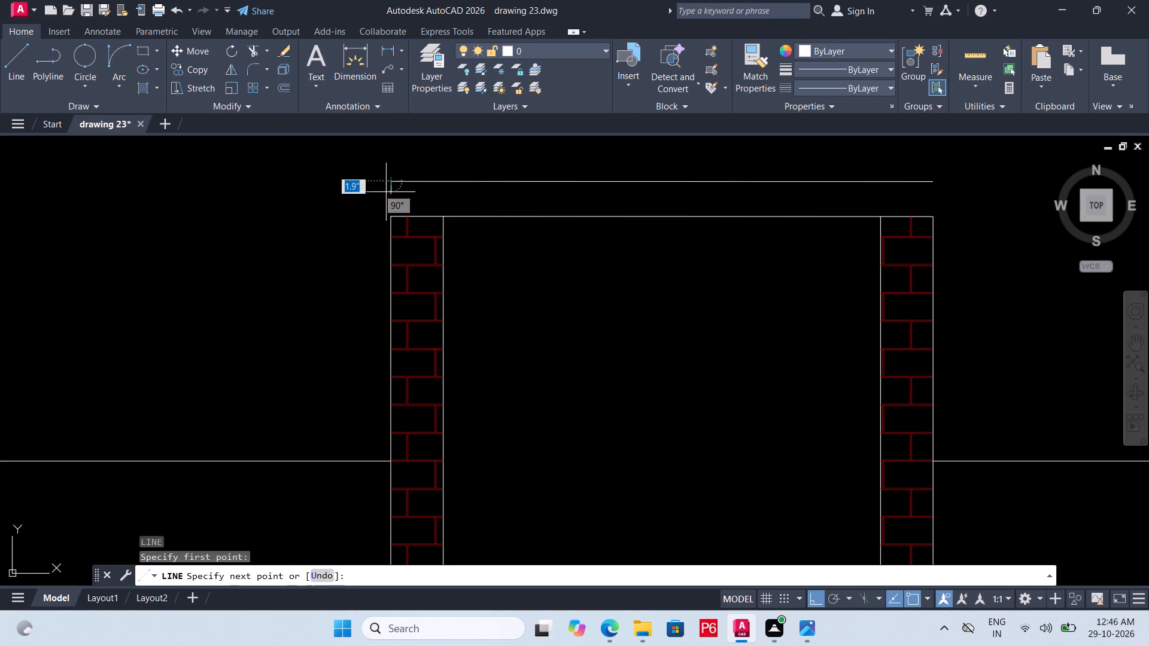
click(382, 212)
key(space)
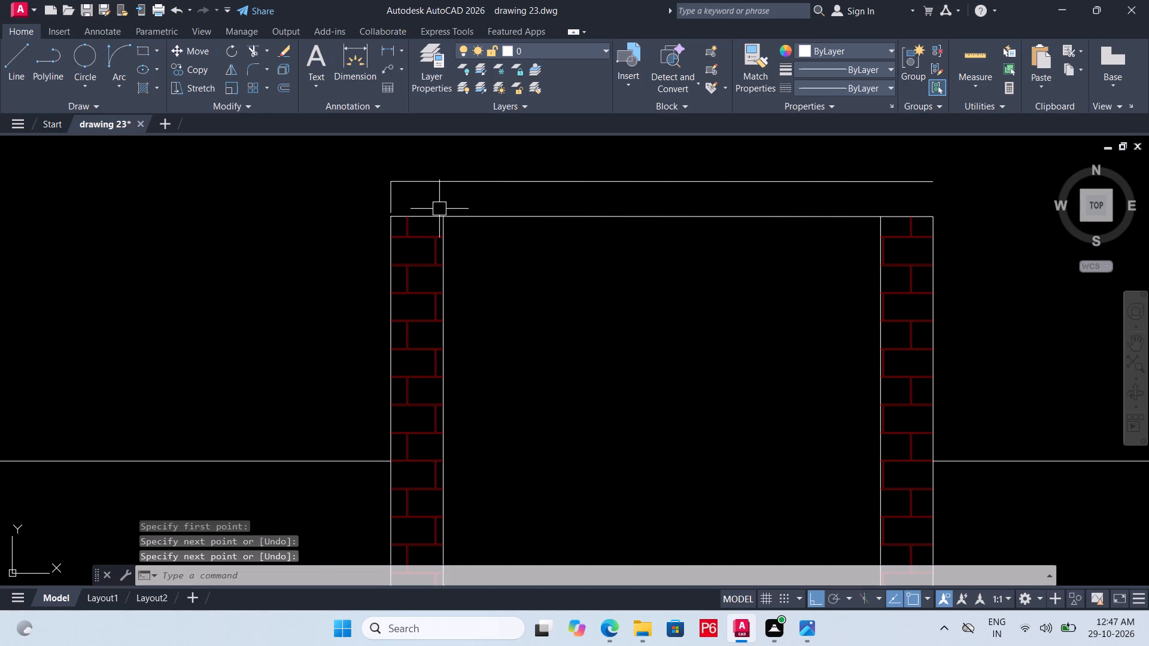
scroll(436, 202, up, 1)
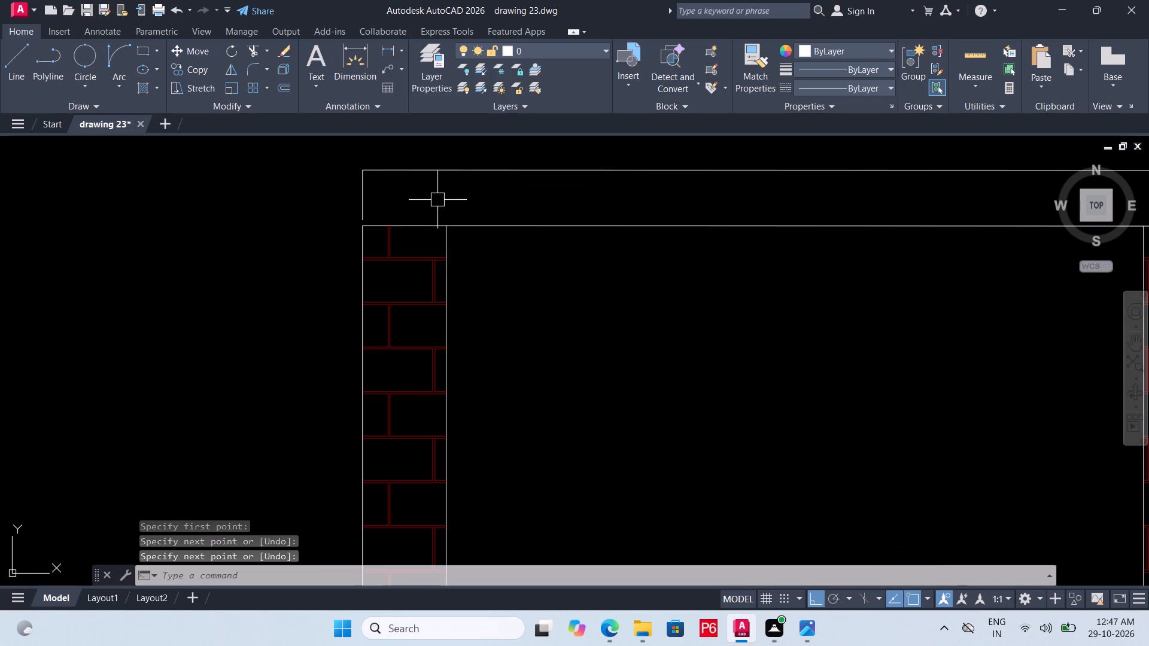
text(EX)
key(space)
key(space)
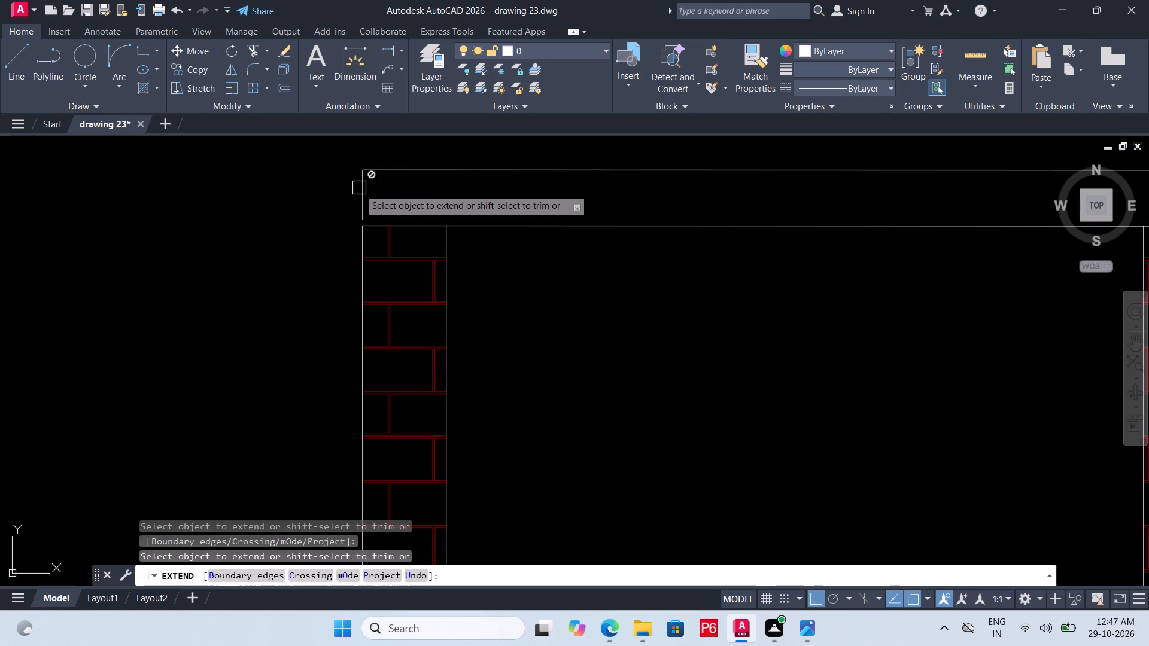
click(359, 189)
click(360, 197)
scroll(282, 233, down, 2)
key(Escape)
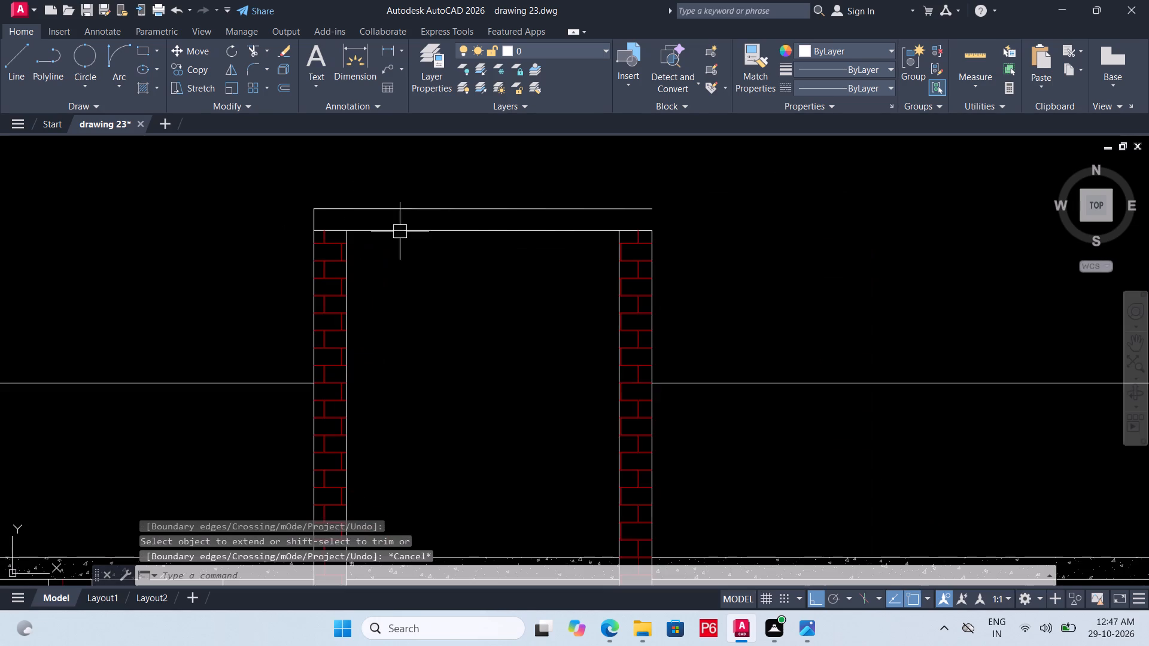
Draw a vertical line closing the tower roof slab's right end down to the wall top, and save the drawing.
scroll(682, 226, up, 2)
key(l)
key(space)
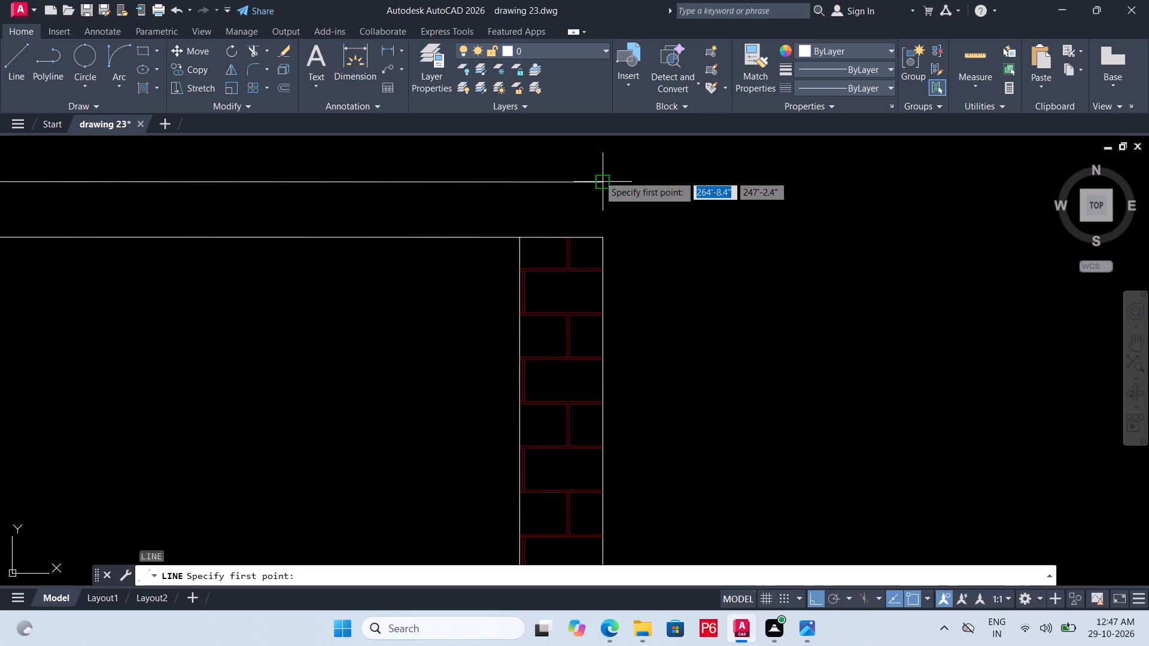
click(600, 175)
click(601, 239)
ctrl+scroll(725, 235, down, 2)
key(ctrl+s)
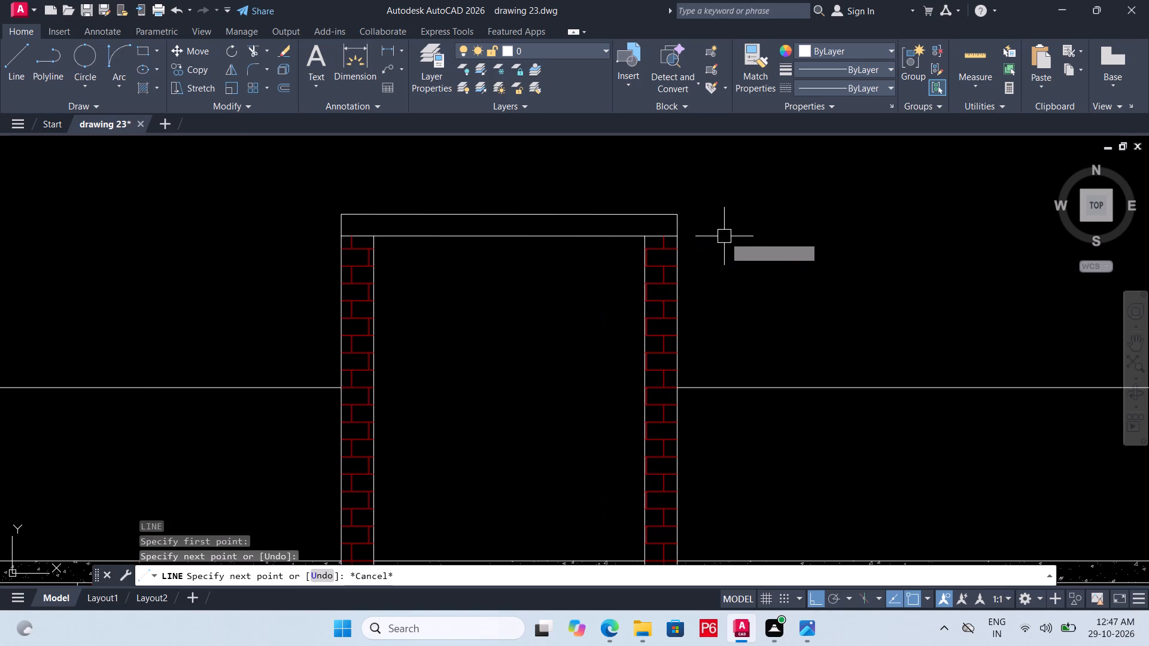
key(ctrl+s)
key(ctrl+s)
key(ctrl+s)
key(ctrl+s)
ctrl+scroll(654, 236, down, 3)
key(ctrl+s)
key(ctrl+s)
Hatch the tower roof slab with AR-CONC at scale 1 in colour 255,255,255, and save the drawing.
scroll(618, 238, up, 3)
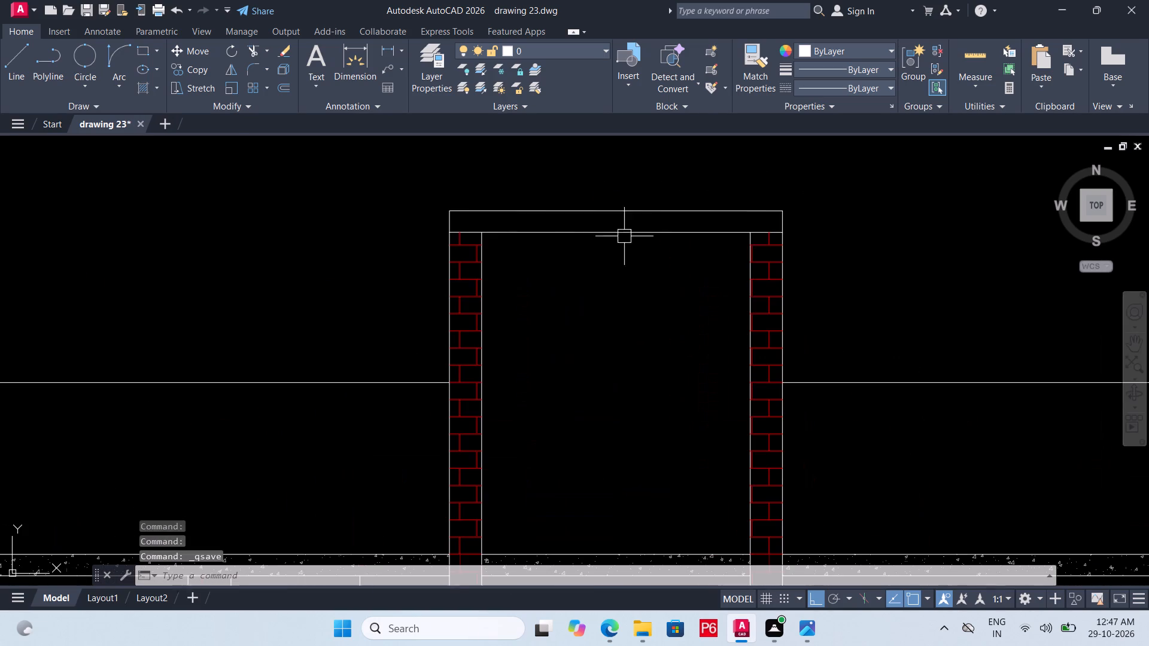
scroll(605, 211, down, 1)
text(H)
key(space)
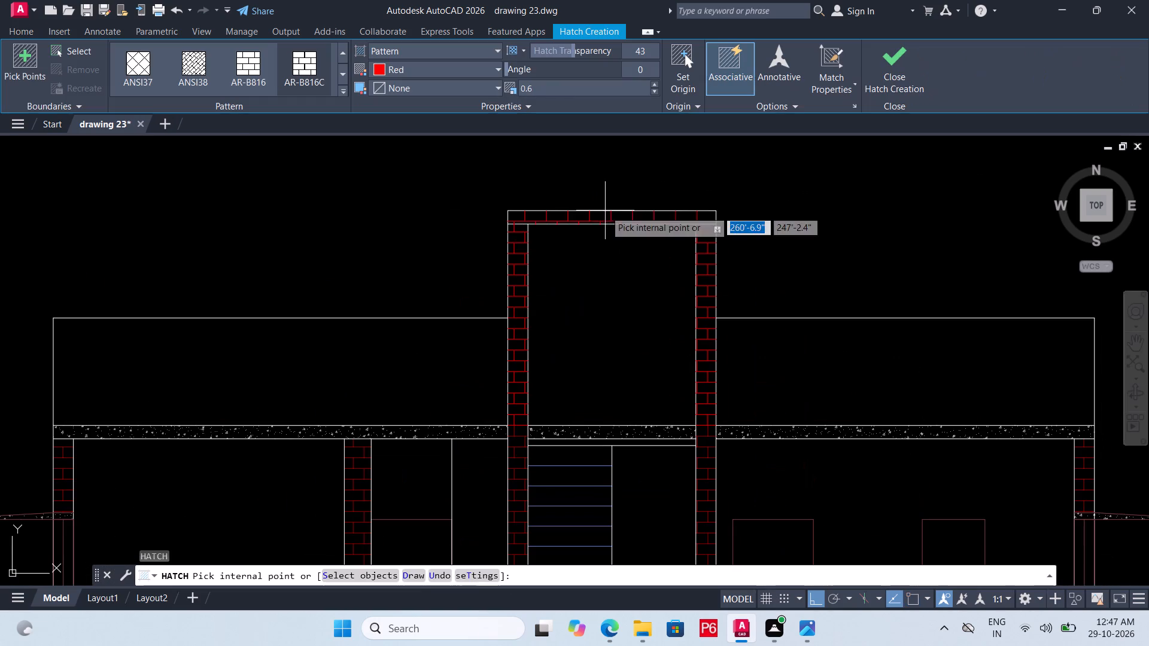
click(345, 95)
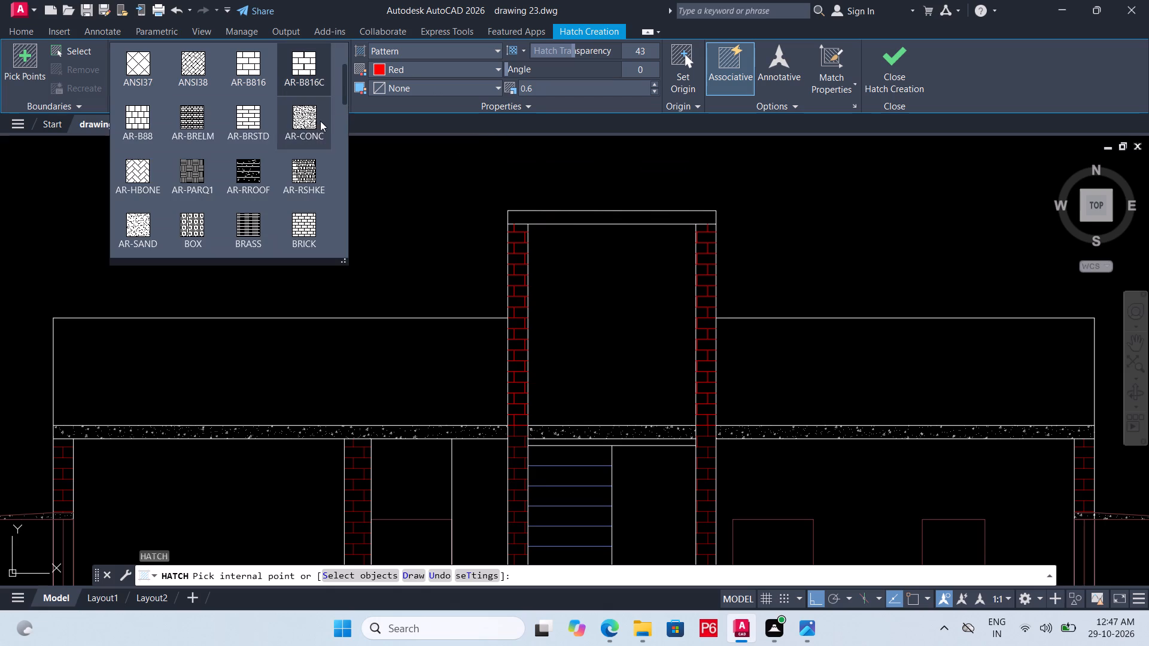
click(308, 123)
click(554, 92)
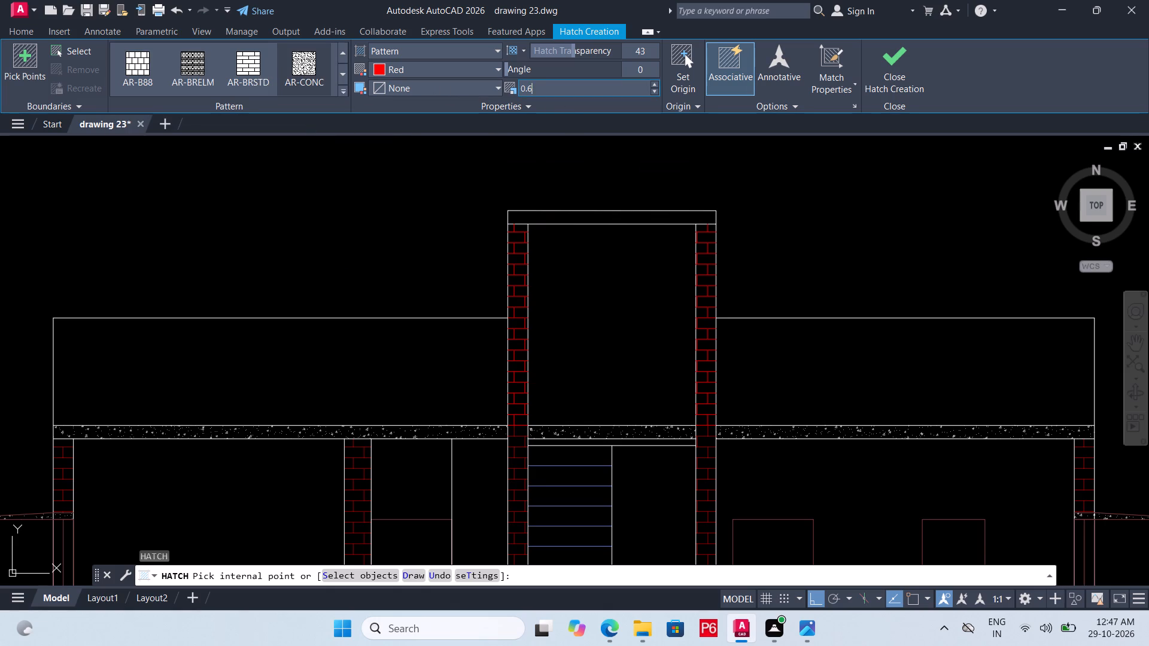
key(1)
key(Return)
click(644, 215)
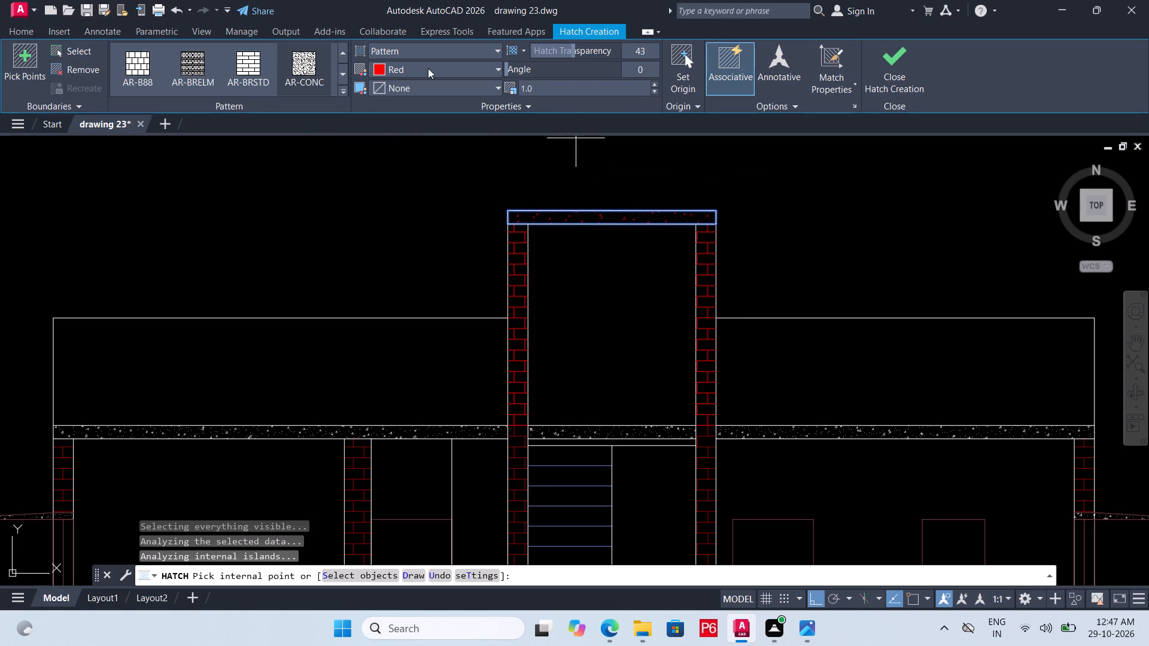
click(401, 68)
click(376, 178)
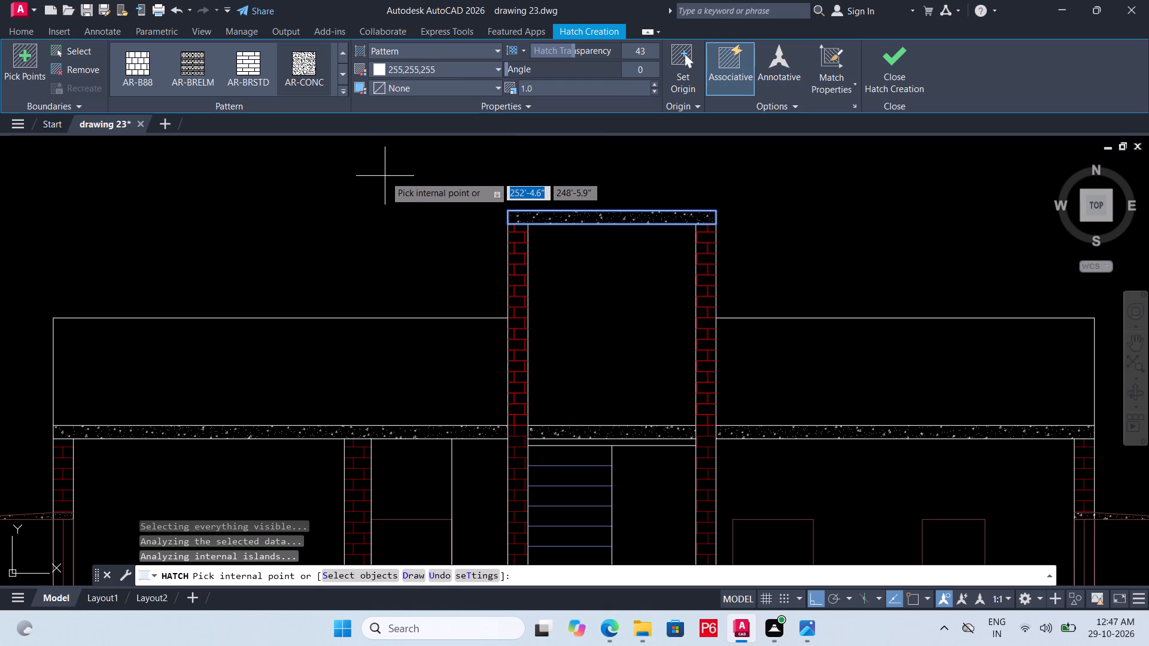
key(Escape)
key(ctrl+s)
key(ctrl+s)
key(ctrl+s)
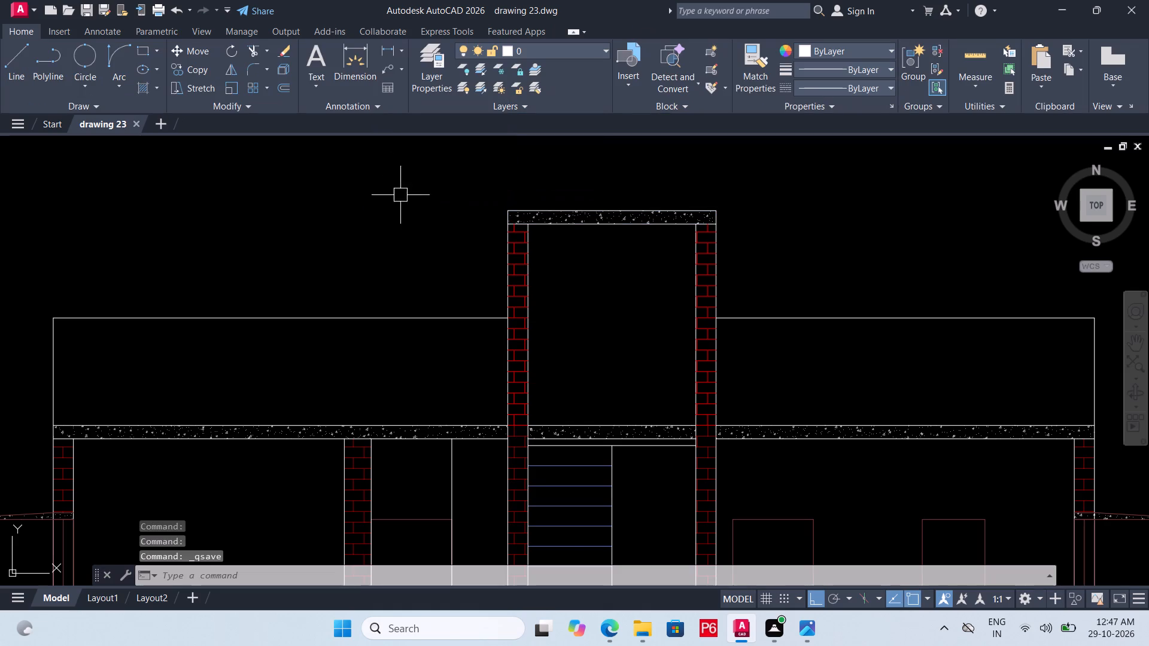
key(ctrl+s)
ctrl+scroll(415, 213, down, 1)
key(ctrl+s)
key(ctrl+s)
key(ctrl+s)
ctrl+scroll(415, 213, down, 1)
key(ctrl+s)
key(ctrl+s)
key(ctrl+s)
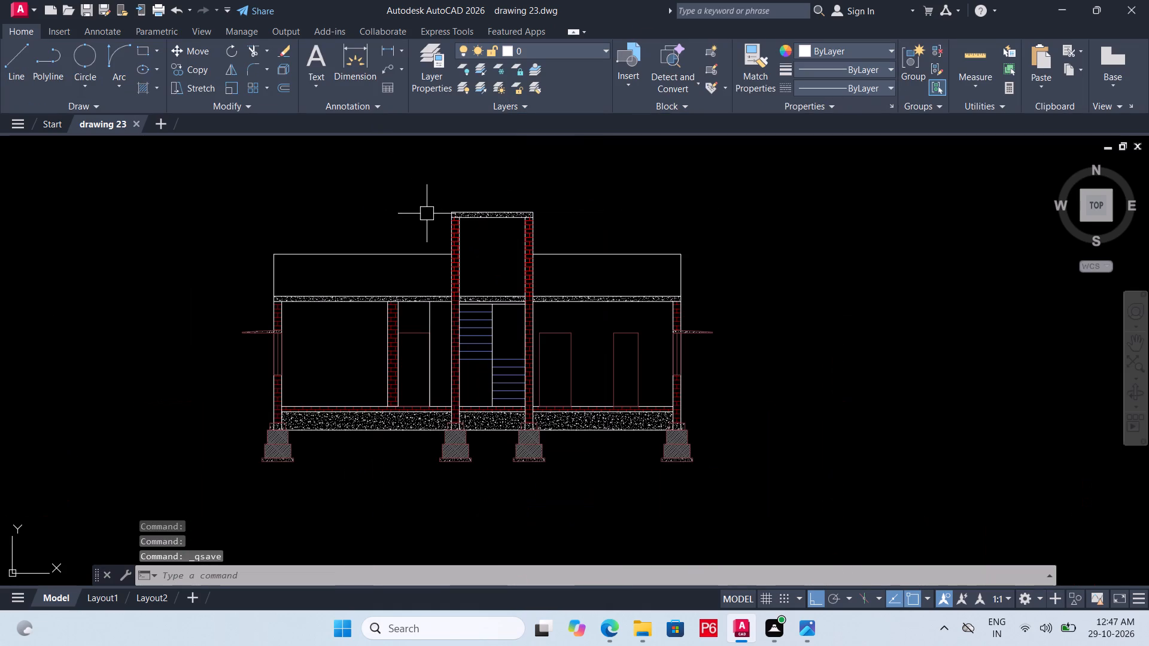
Copy the ELEVATION title about 72' horizontally so it sits centred below the section drawing, and save the drawing.
scroll(443, 216, down, 3)
middle_drag(477, 276, 501, 309)
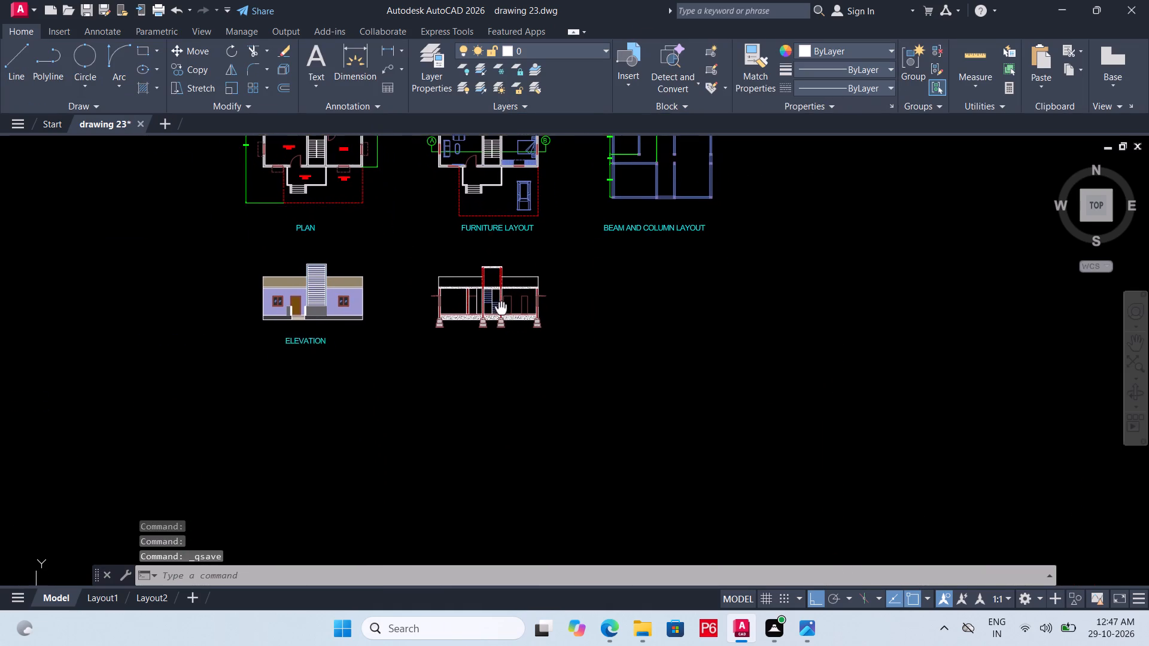
middle_drag(501, 309, 501, 303)
scroll(490, 337, up, 2)
click(66, 327)
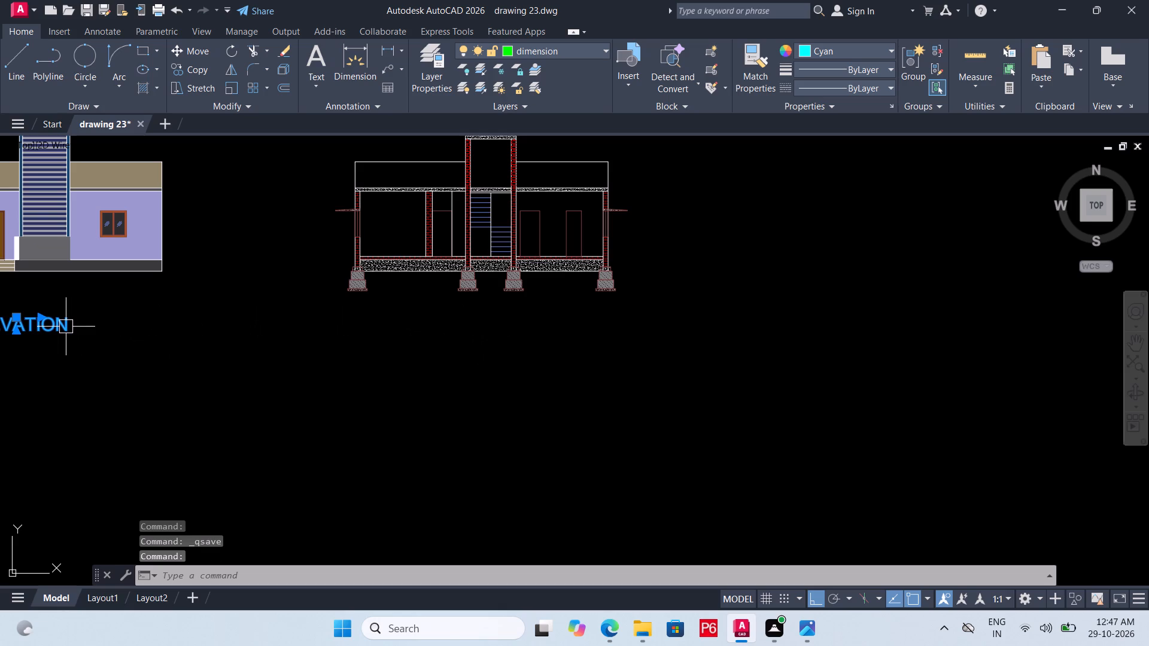
text(CO)
key(space)
click(66, 327)
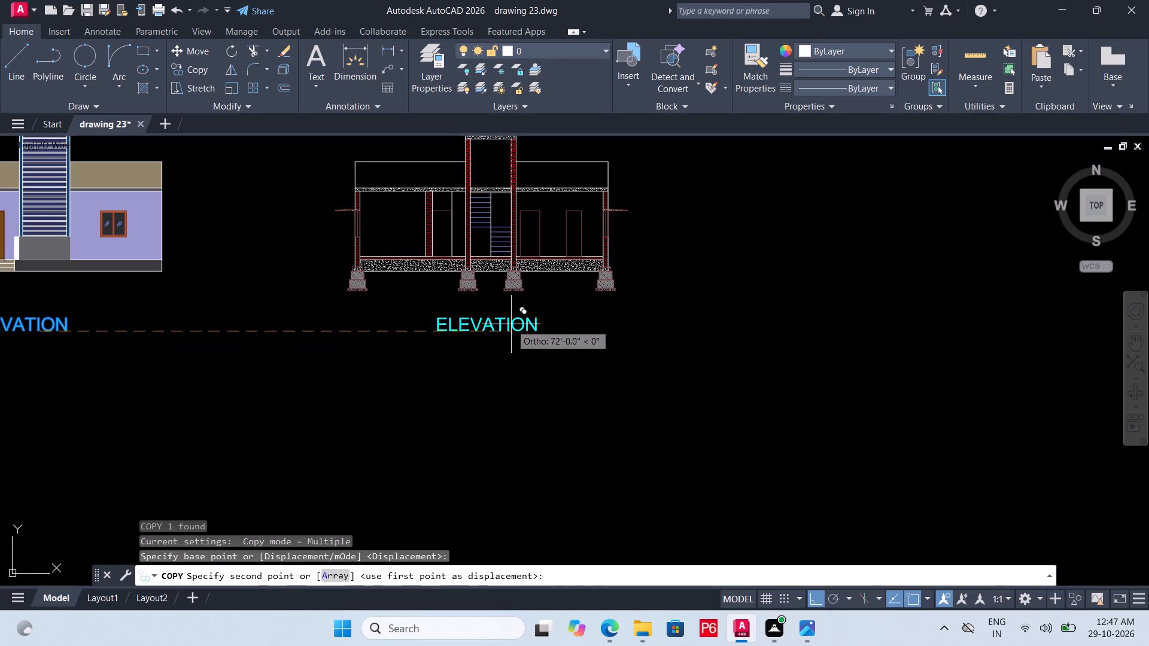
click(510, 349)
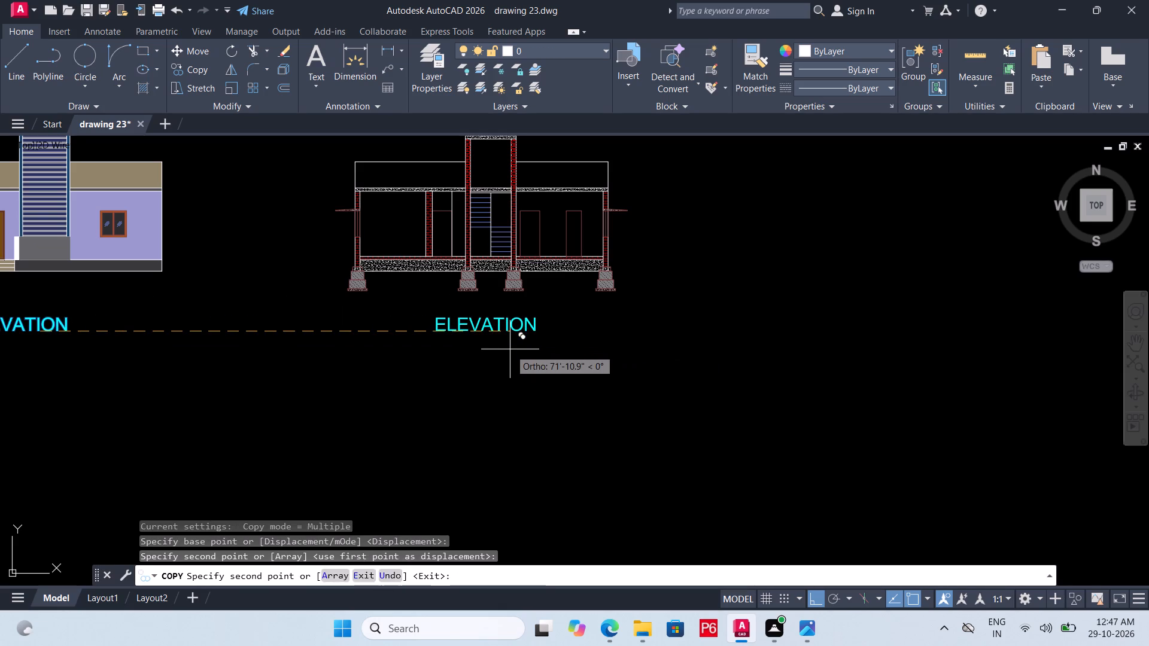
key(ctrl+s)
key(ctrl+s)
key(ctrl+s)
Change the copied title's text under the section drawing to SECTION, and save the drawing.
double_click(490, 325)
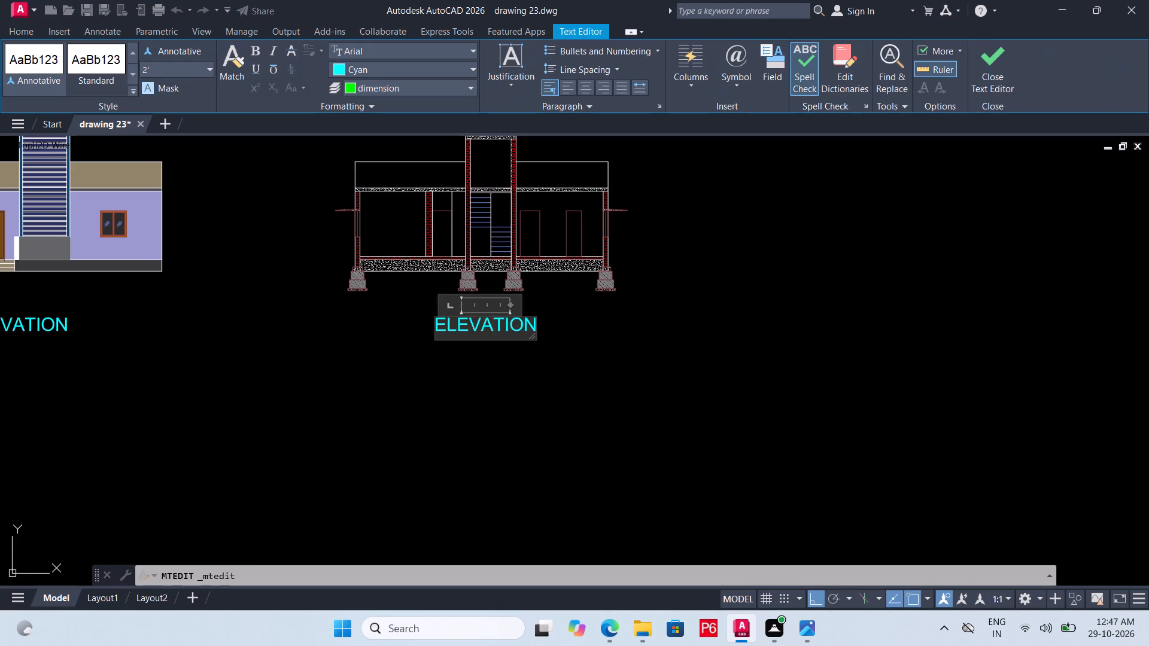
key(Right)
key(Right)
key(Right)
key(Right)
key(Right)
key(Right)
key(Right)
key(Right)
key(Right)
key(Right)
key(Right)
key(Right)
key(BackSpace)
key(BackSpace)
key(BackSpace)
key(BackSpace)
key(BackSpace)
key(BackSpace)
key(BackSpace)
key(BackSpace)
key(BackSpace)
key(BackSpace)
key(BackSpace)
key(BackSpace)
key(BackSpace)
key(BackSpace)
key(BackSpace)
key(BackSpace)
key(BackSpace)
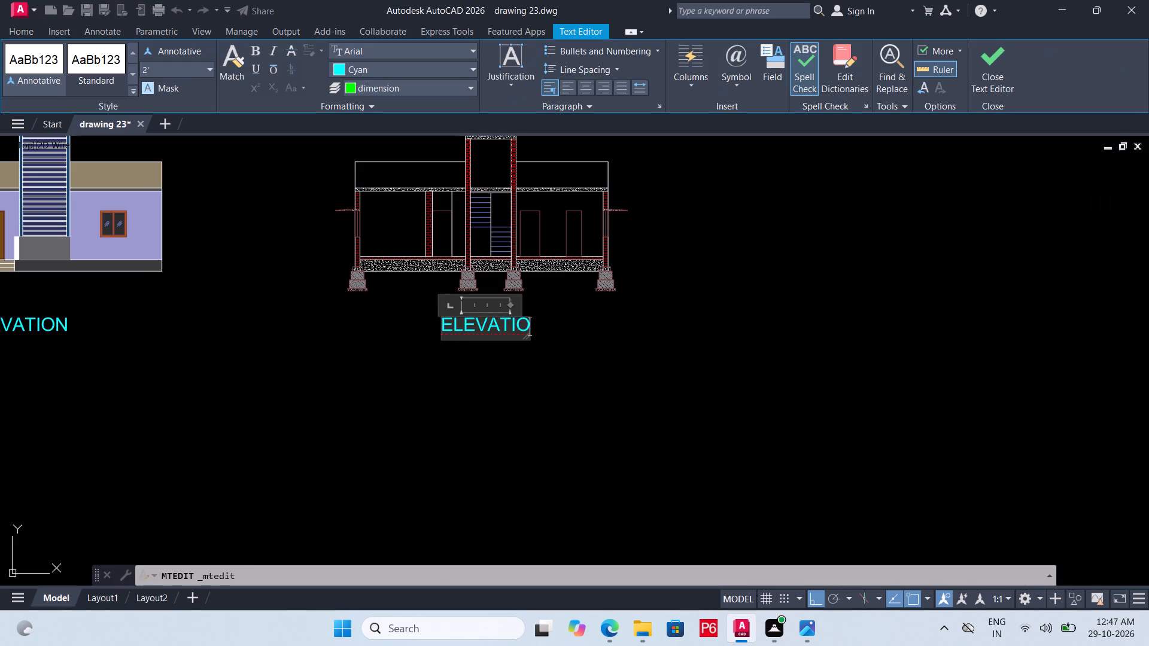
text(SECTION)
click(594, 346)
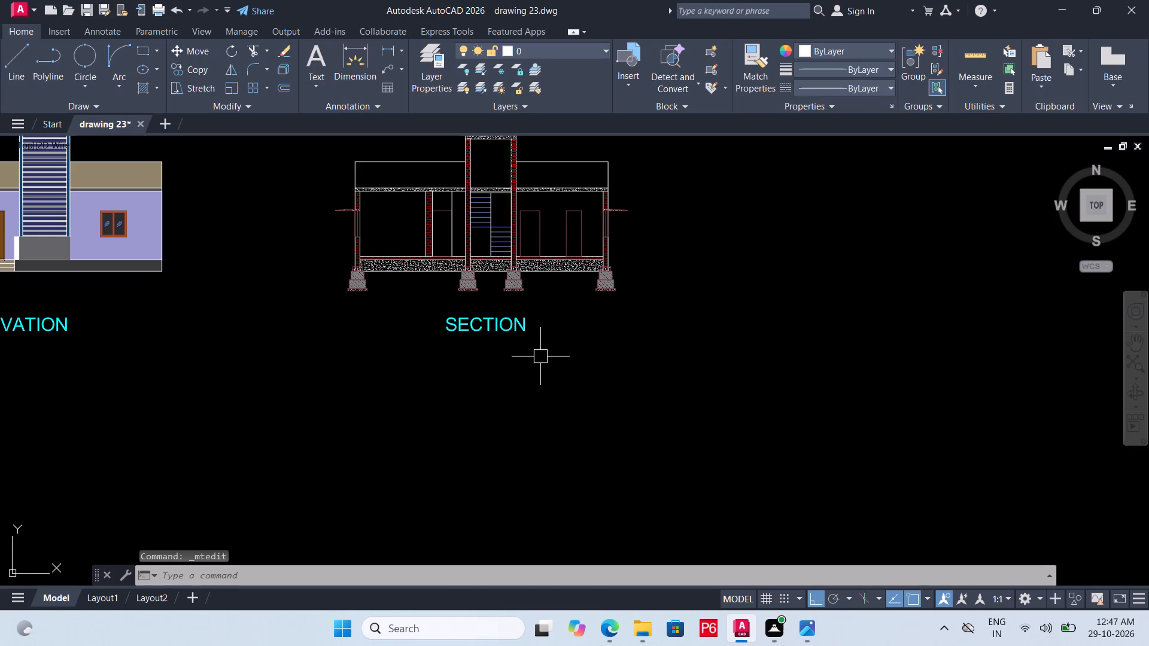
key(ctrl+s)
key(ctrl+s)
key(ctrl+s)
key(ctrl+s)
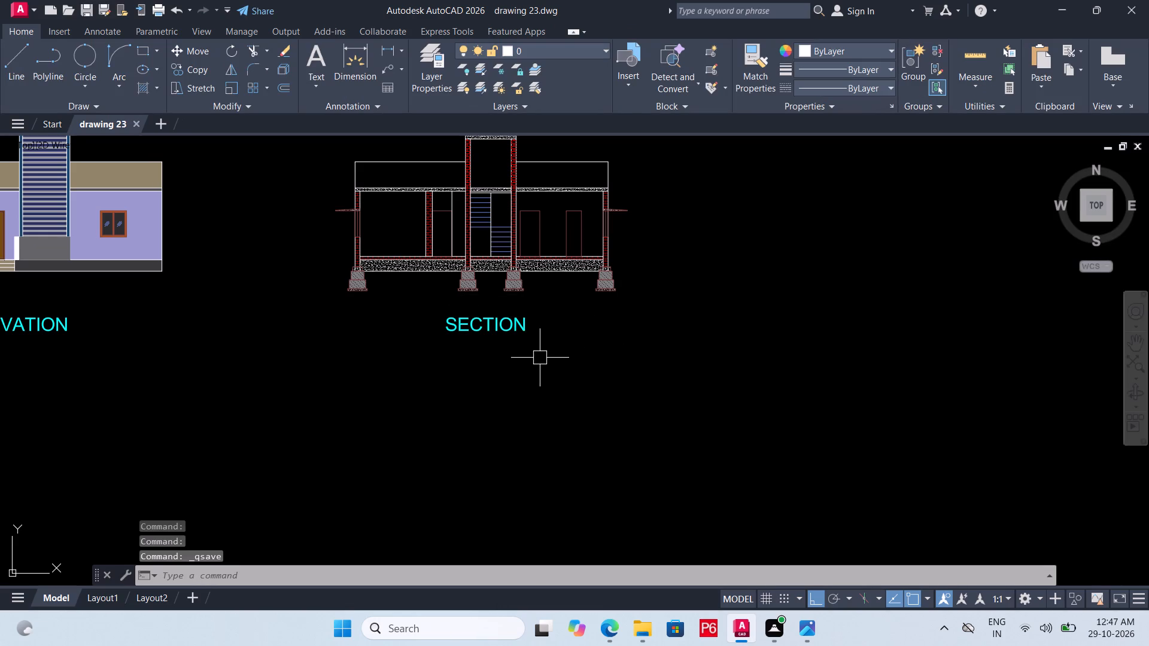
Open the plot settings for the model with all five titled drawings in view.
scroll(543, 364, down, 3)
middle_drag(548, 373, 437, 388)
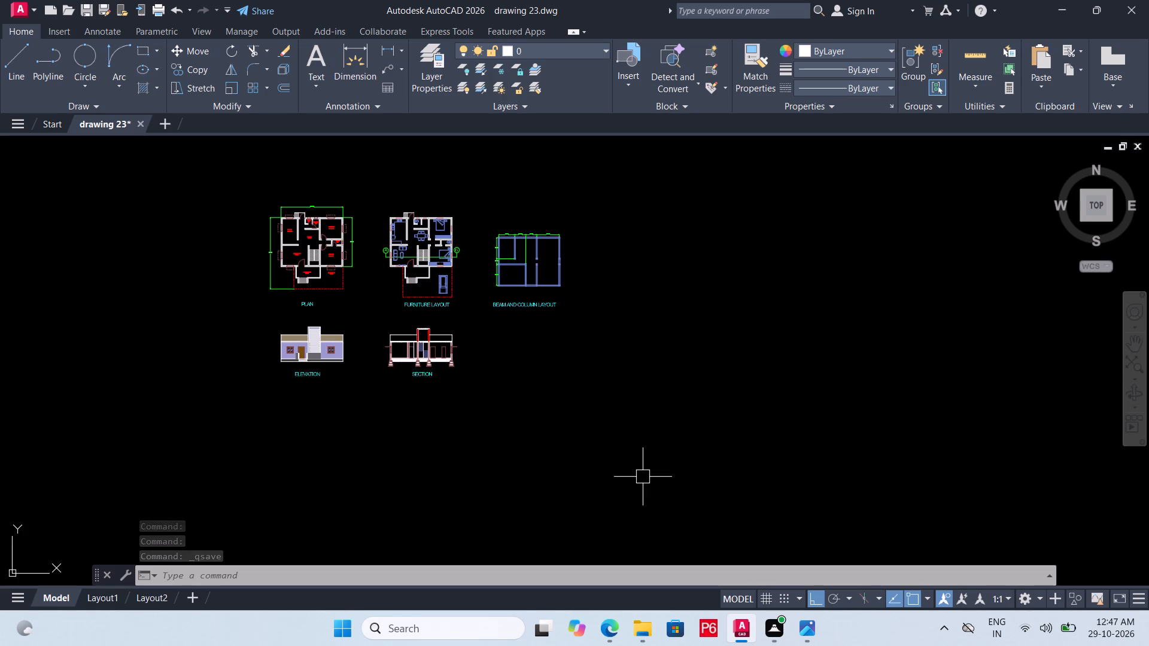
key(ctrl+p)
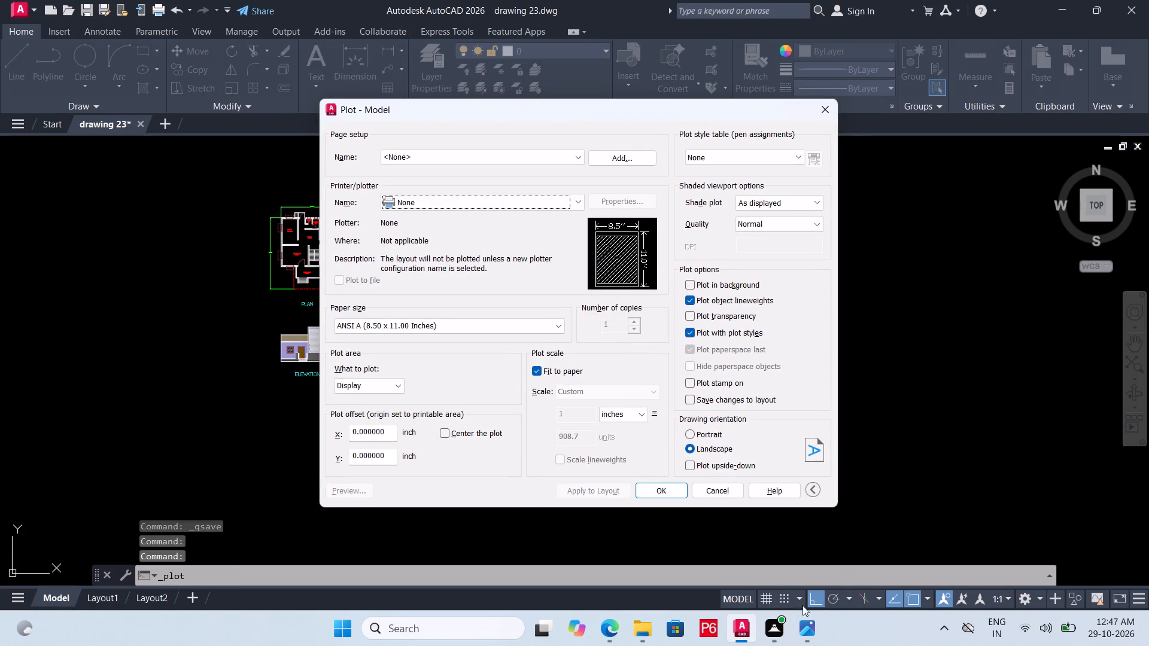
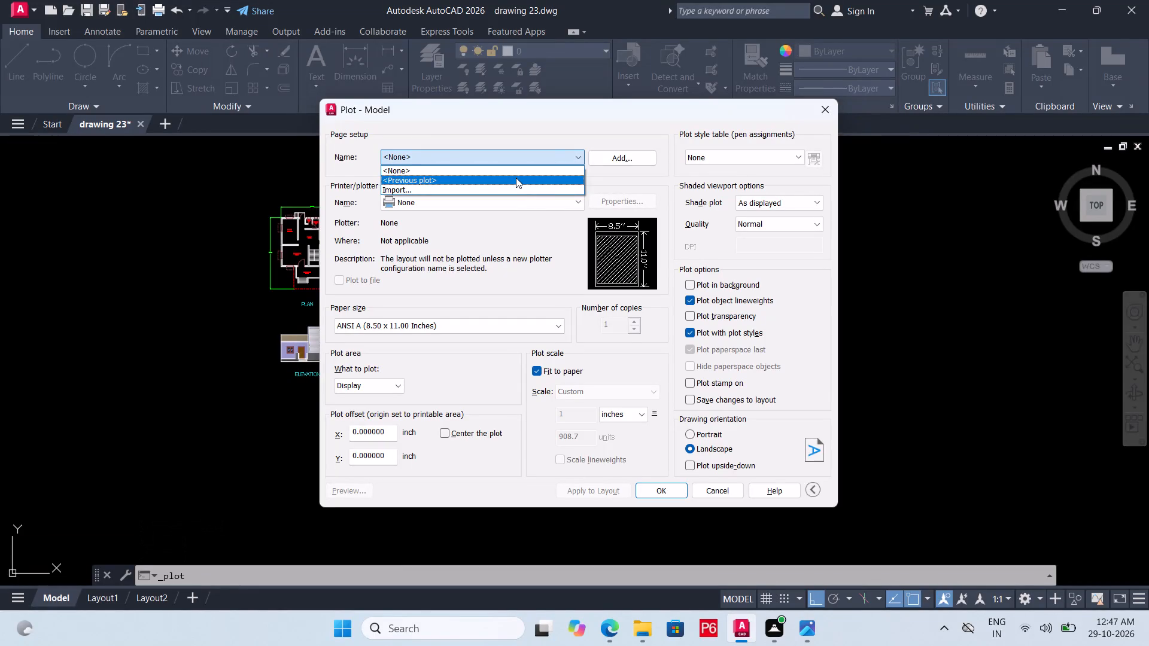
Preview a plot of all five titled drawings using the previous plot setup and a window around them.
click(516, 178)
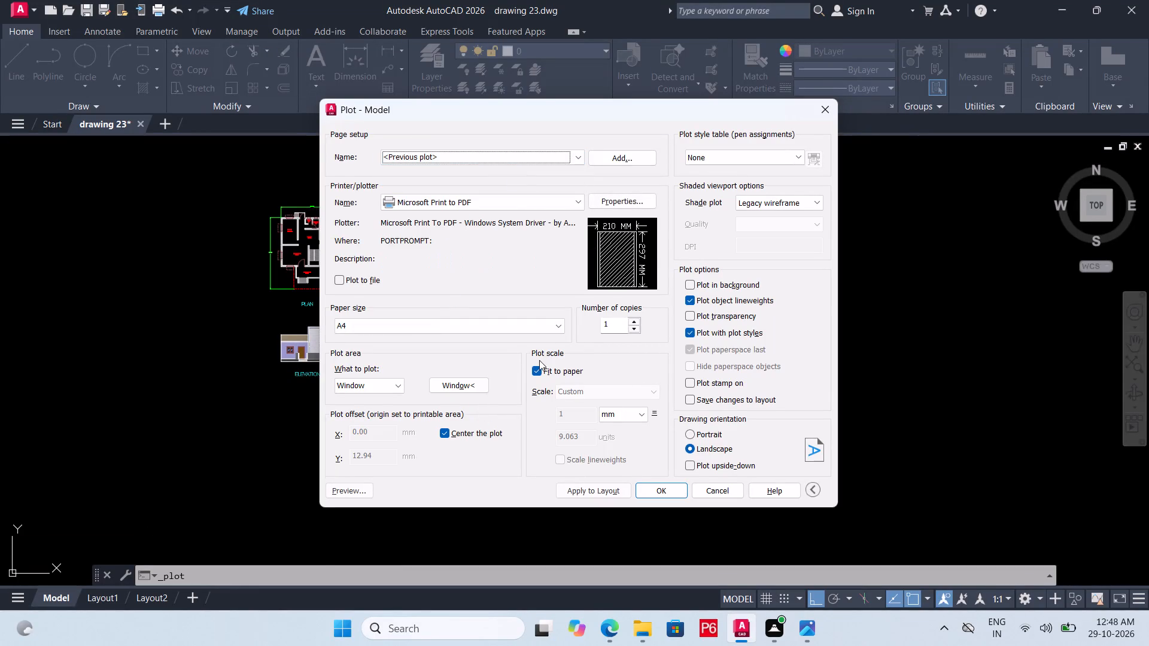
click(457, 383)
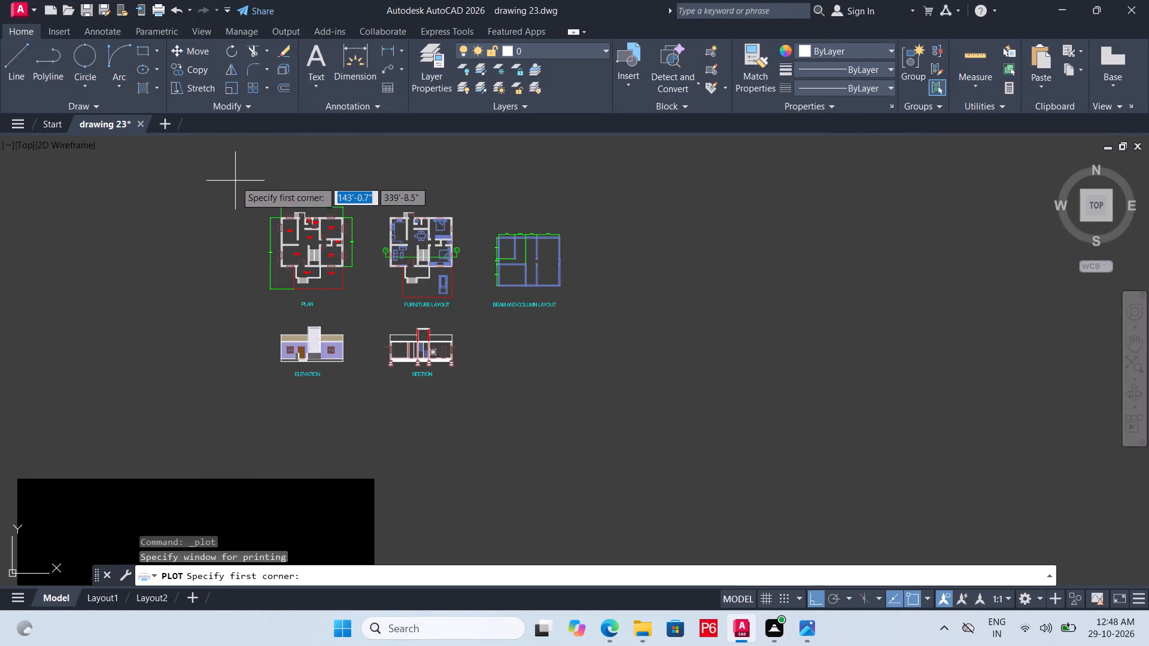
click(245, 188)
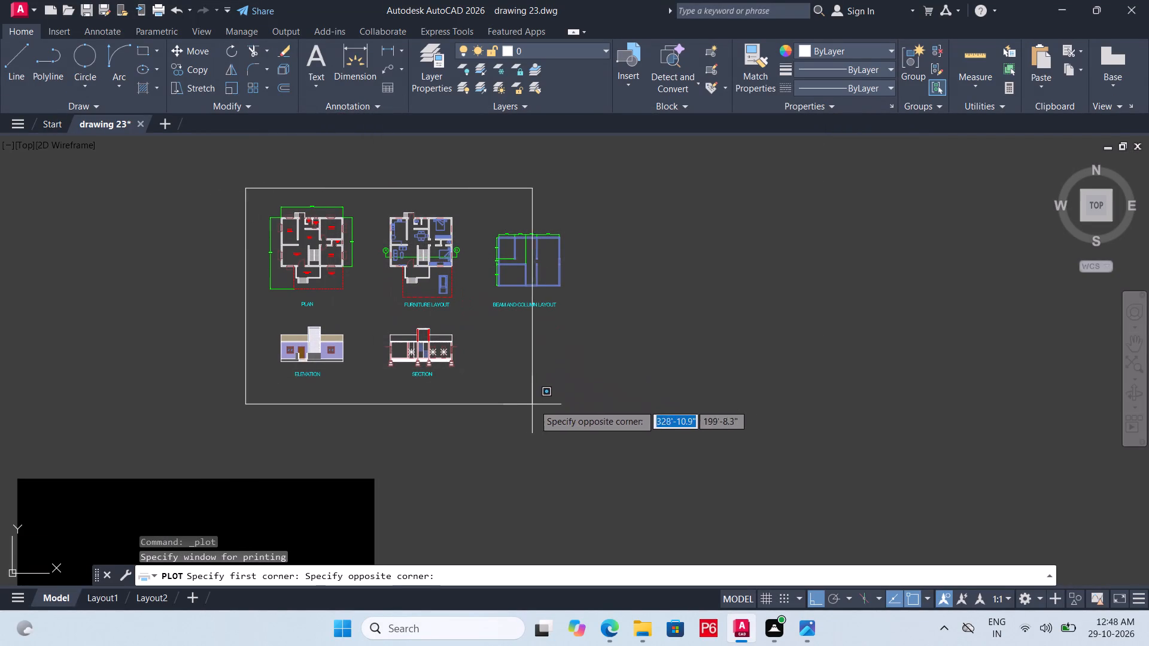
click(580, 415)
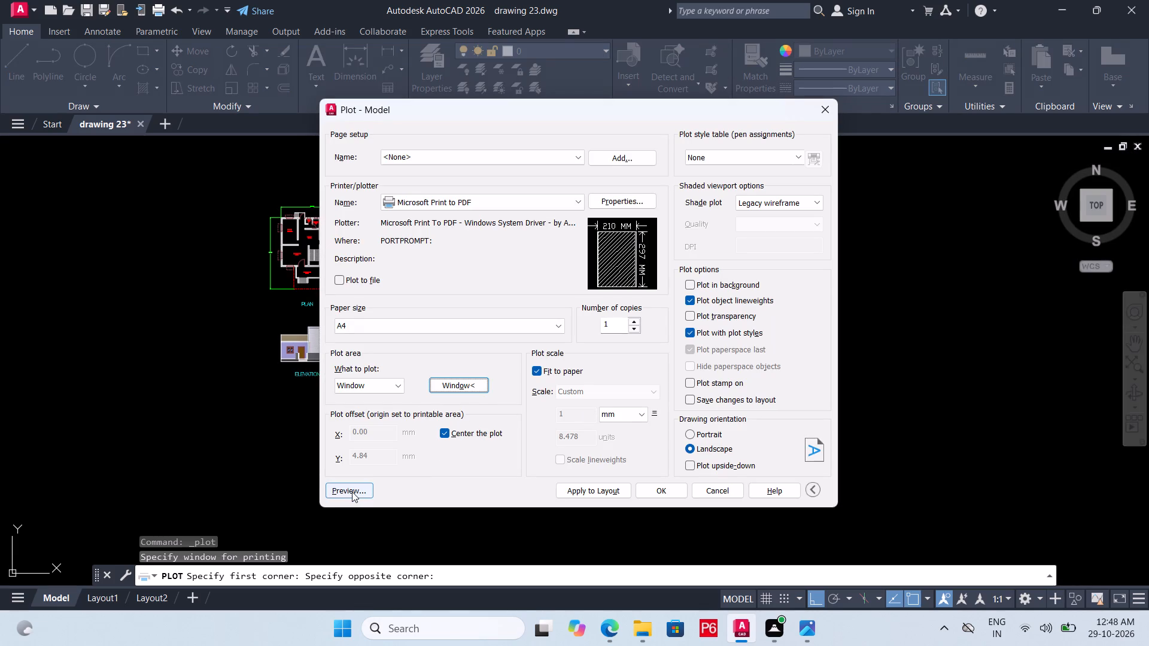
click(352, 492)
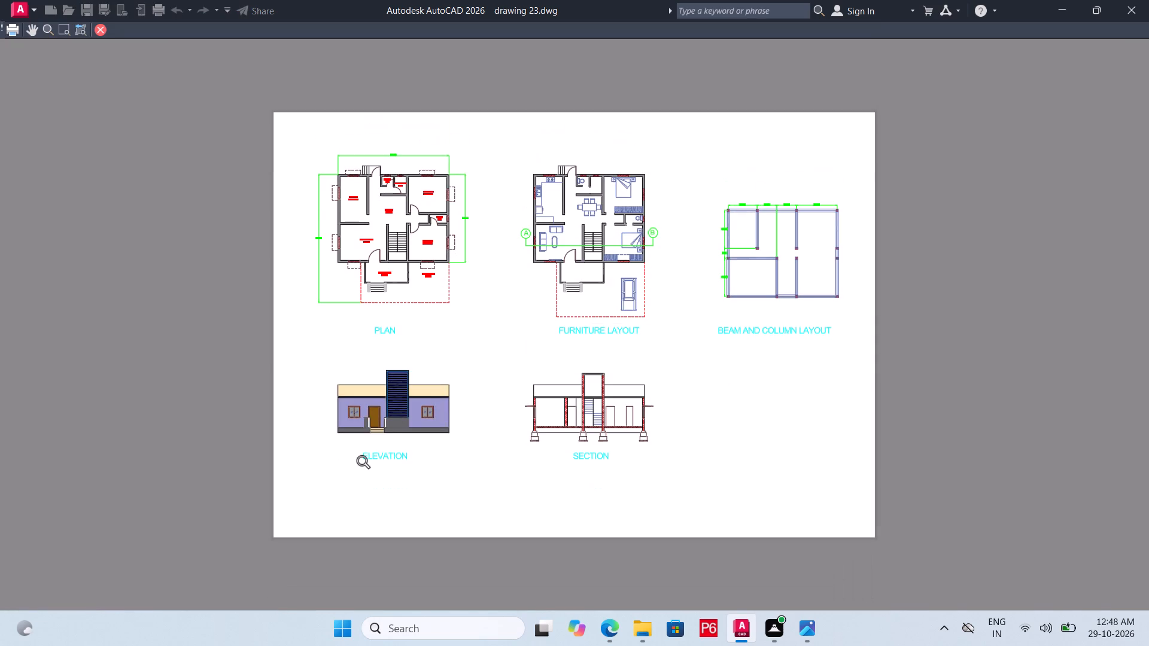
scroll(755, 294, up, 4)
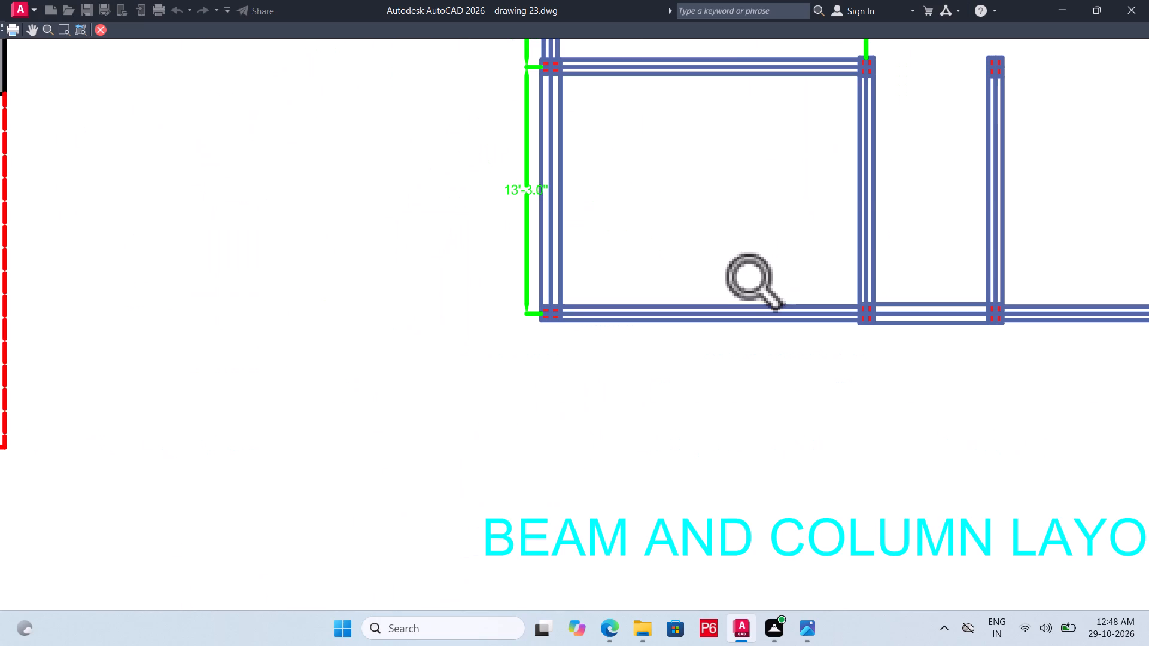
scroll(753, 290, down, 4)
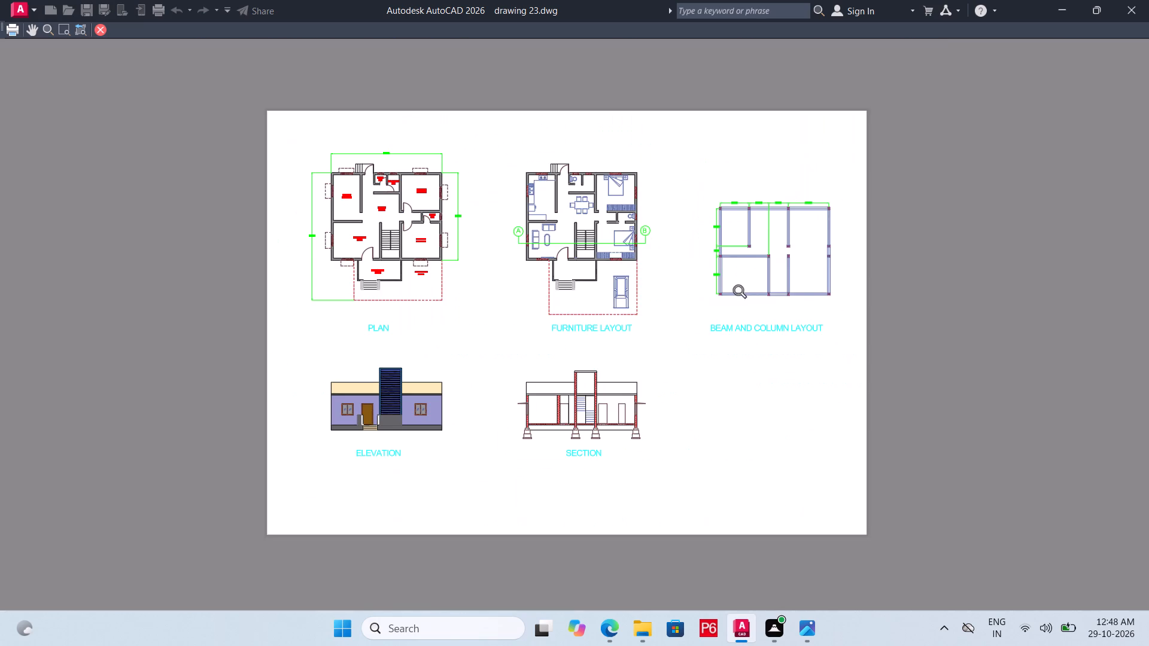
click(106, 25)
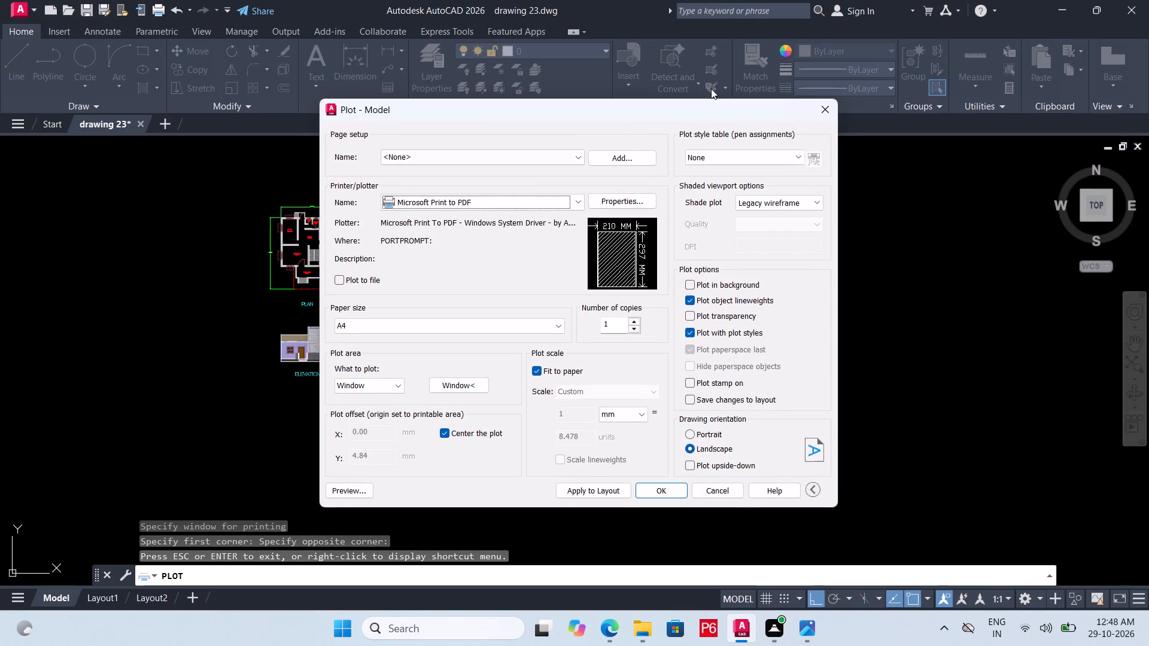
click(822, 104)
Save the drawing.
key(ctrl+s)
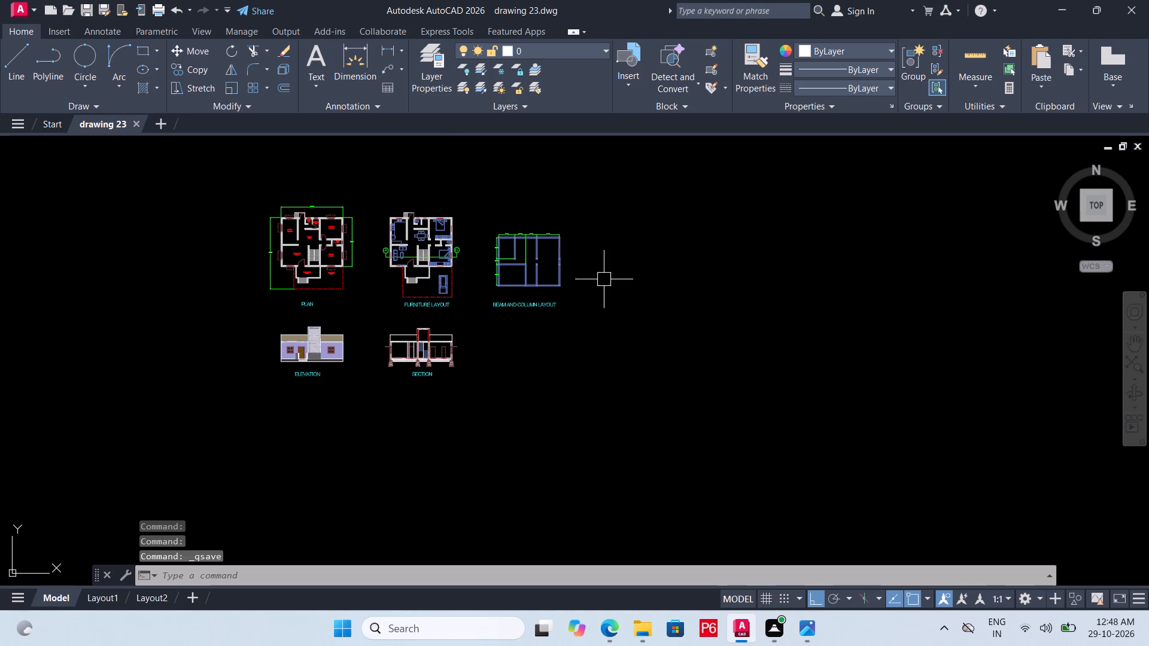
key(ctrl+s)
key(ctrl+s)
key(ctrl+s)
Change the linetype of all beam centre lines in the BEAM AND COLUMN LAYOUT to ACAD_ISO02W100, and save the drawing.
scroll(494, 255, up, 6)
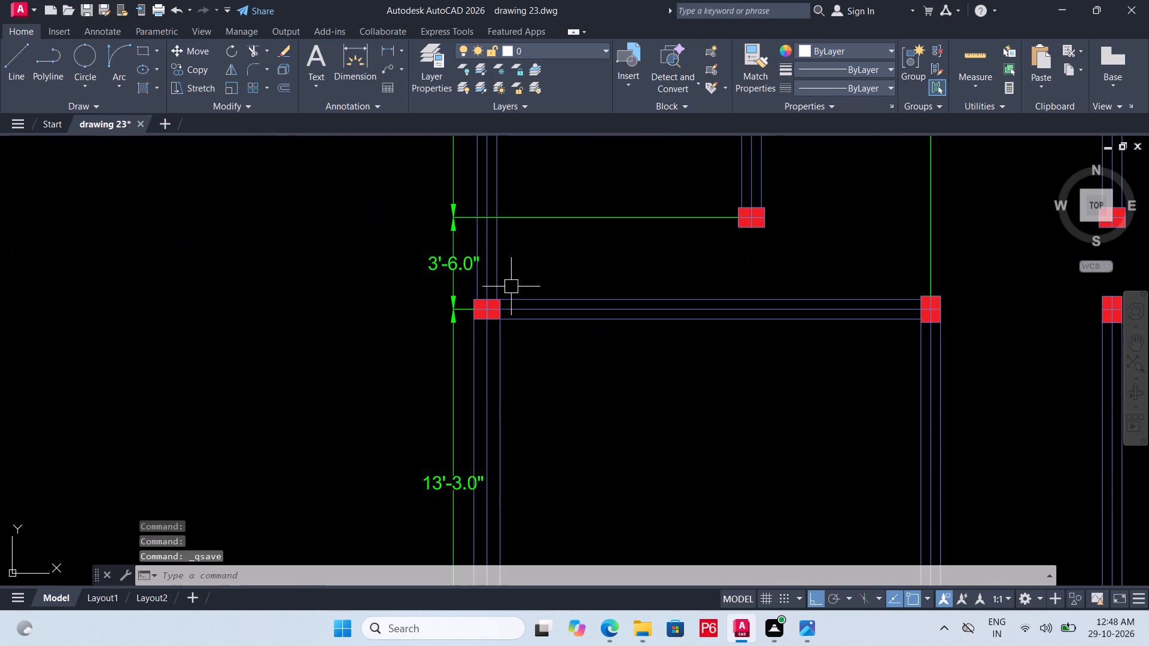
click(485, 273)
scroll(448, 283, down, 2)
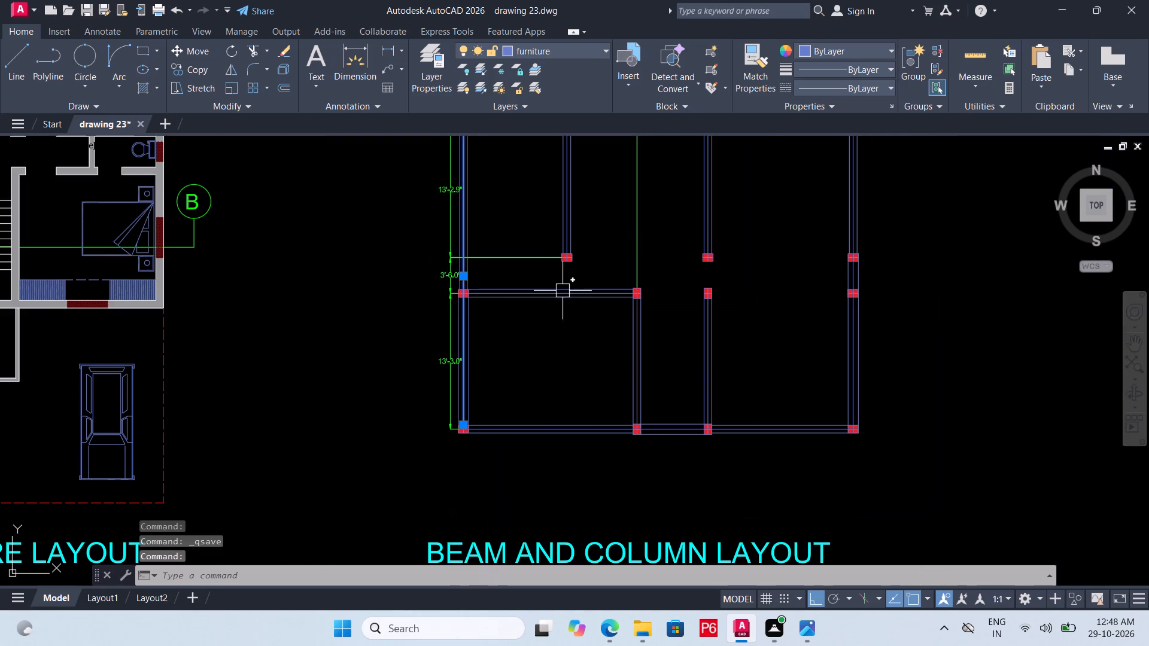
scroll(582, 293, up, 2)
click(582, 293)
scroll(480, 256, down, 1)
scroll(615, 341, up, 1)
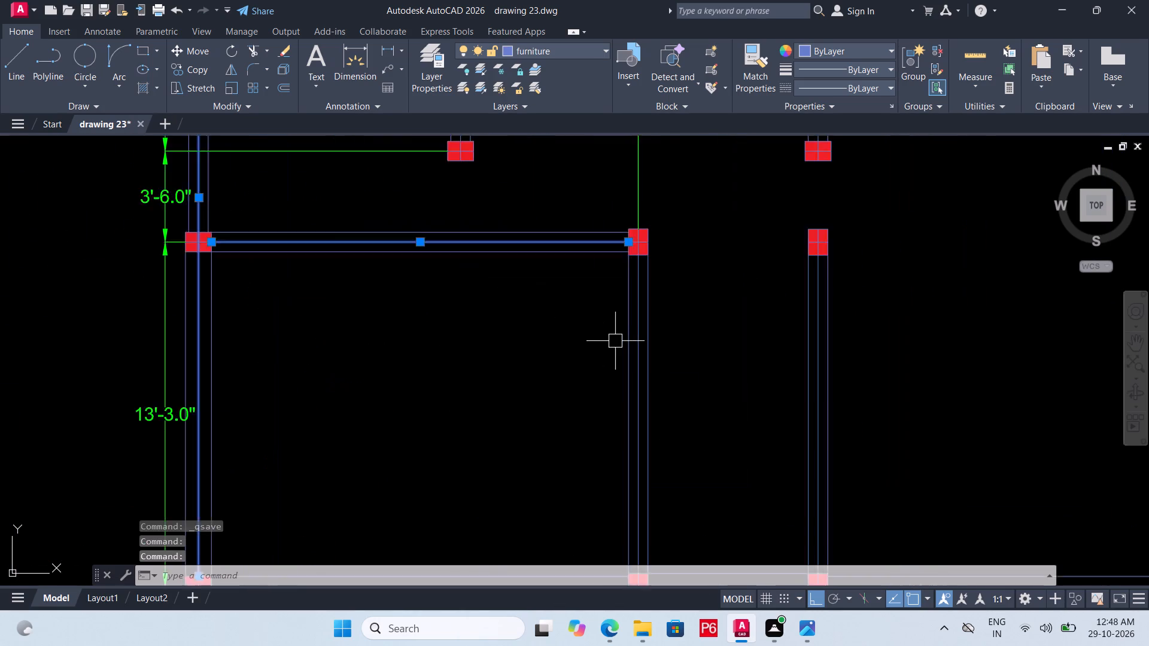
scroll(615, 341, up, 1)
click(648, 325)
click(937, 327)
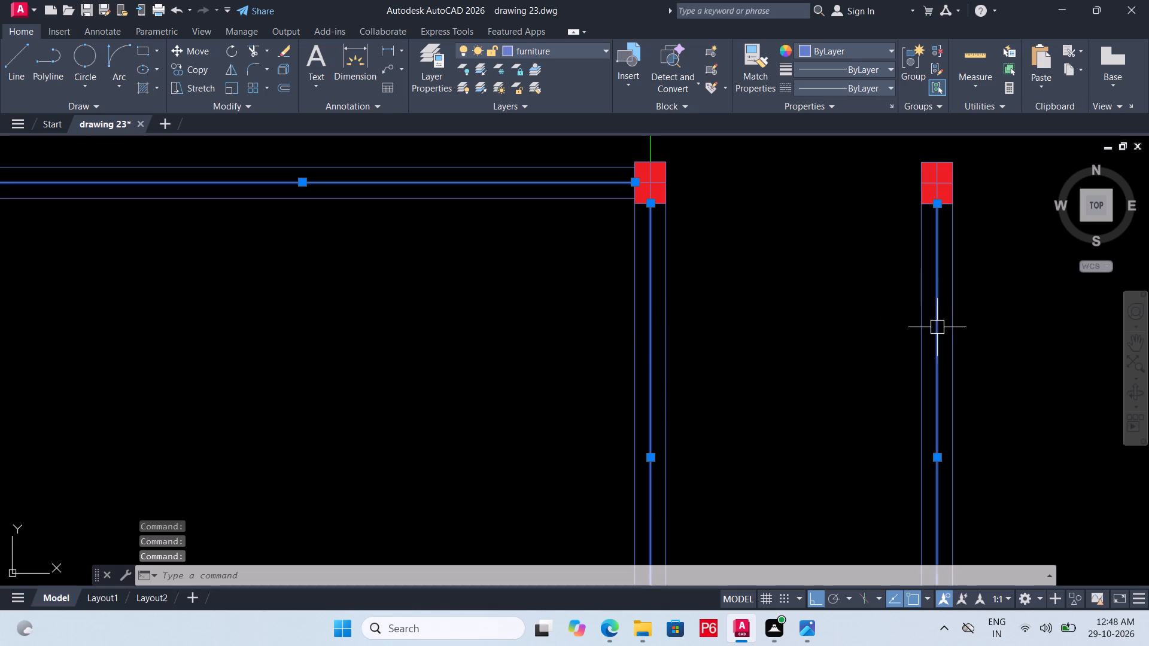
scroll(652, 219, down, 3)
scroll(665, 329, up, 4)
click(711, 424)
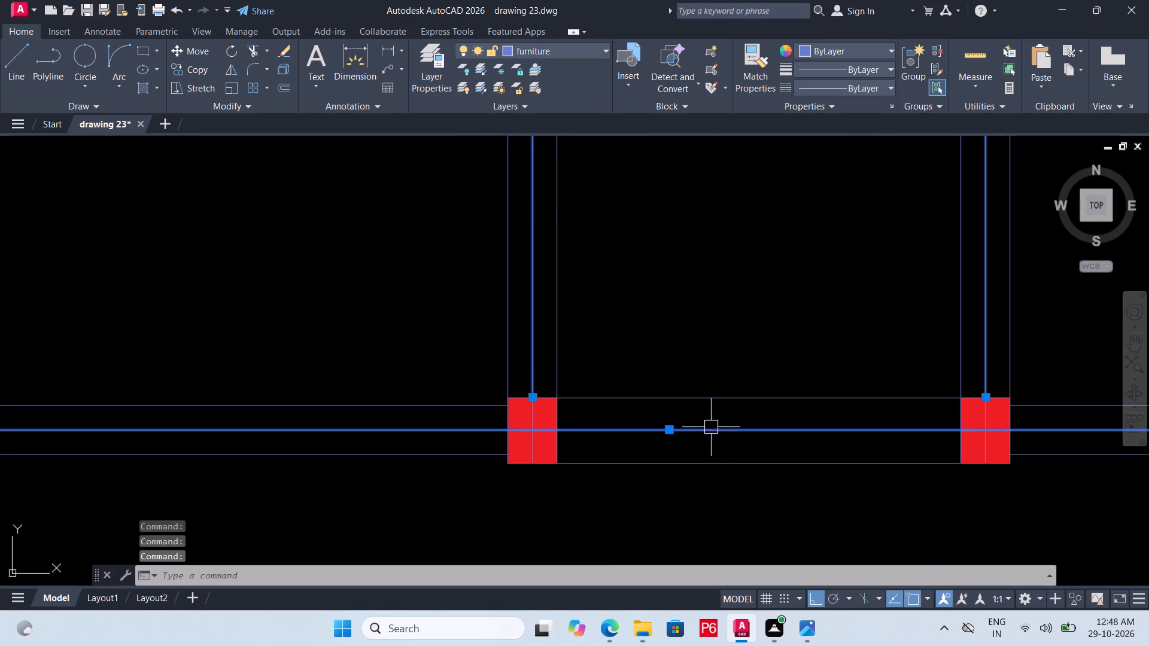
scroll(585, 386, down, 5)
scroll(524, 285, up, 4)
click(480, 334)
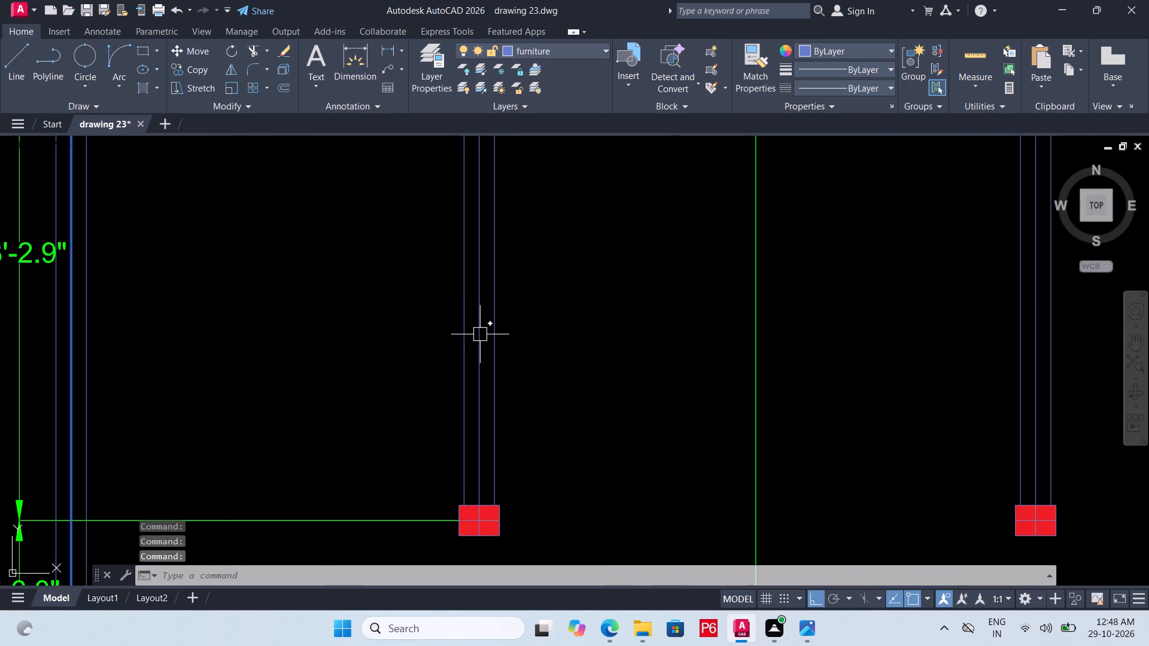
scroll(416, 364, down, 3)
scroll(493, 284, up, 3)
click(572, 236)
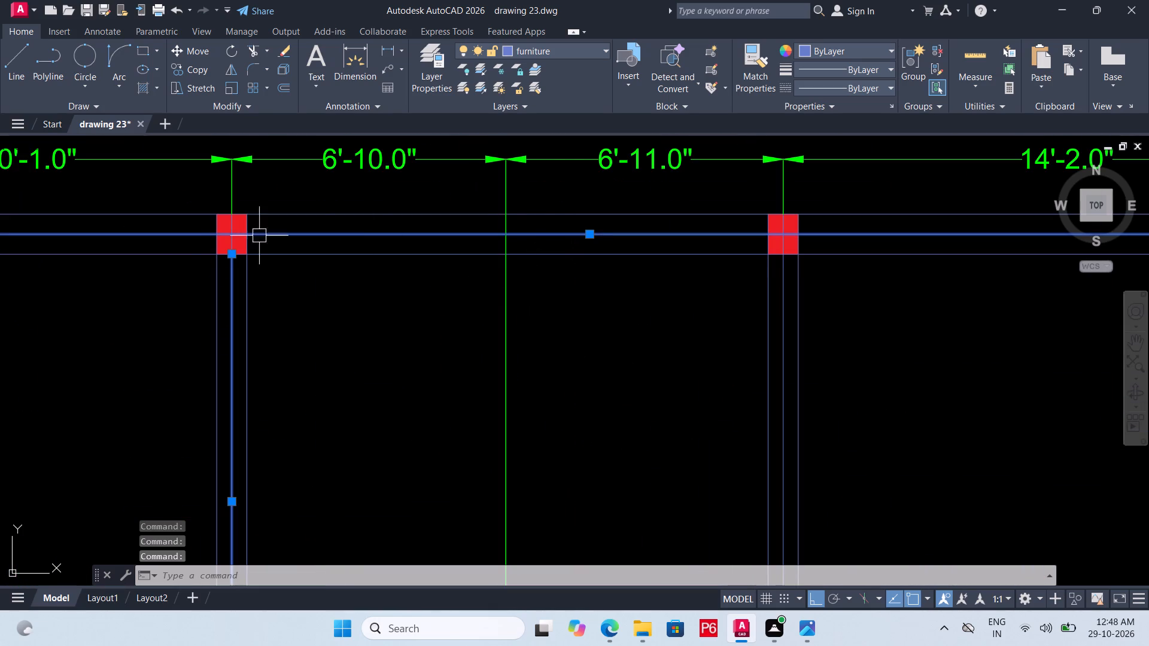
scroll(399, 230, down, 2)
scroll(548, 343, up, 1)
click(548, 342)
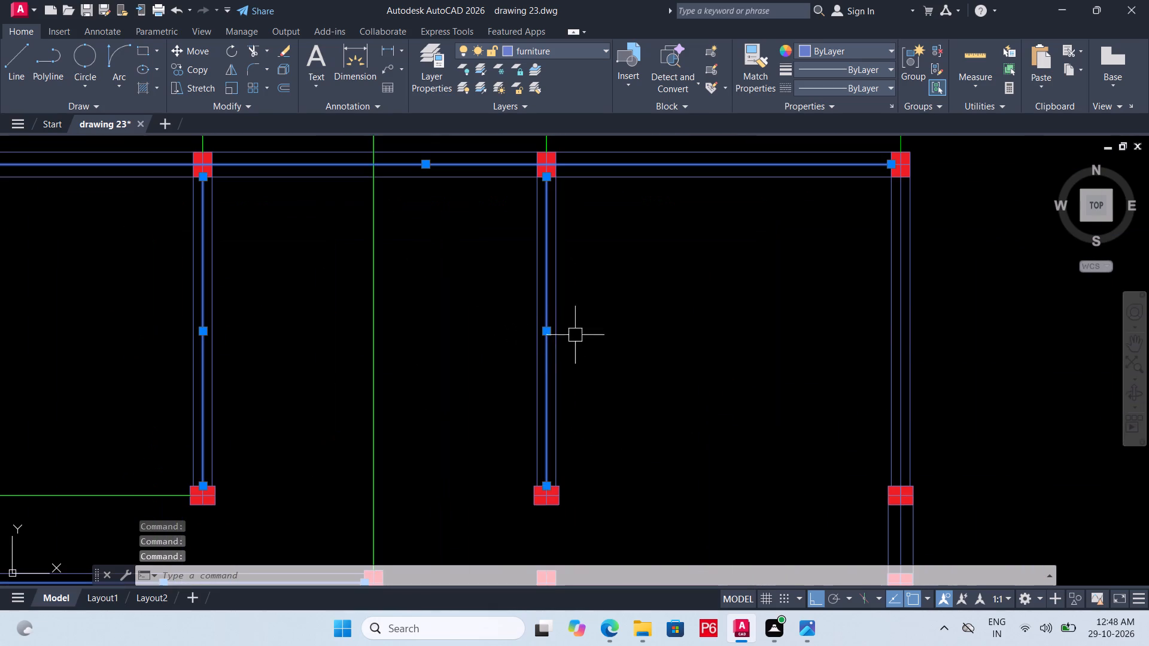
click(899, 336)
scroll(770, 189, down, 3)
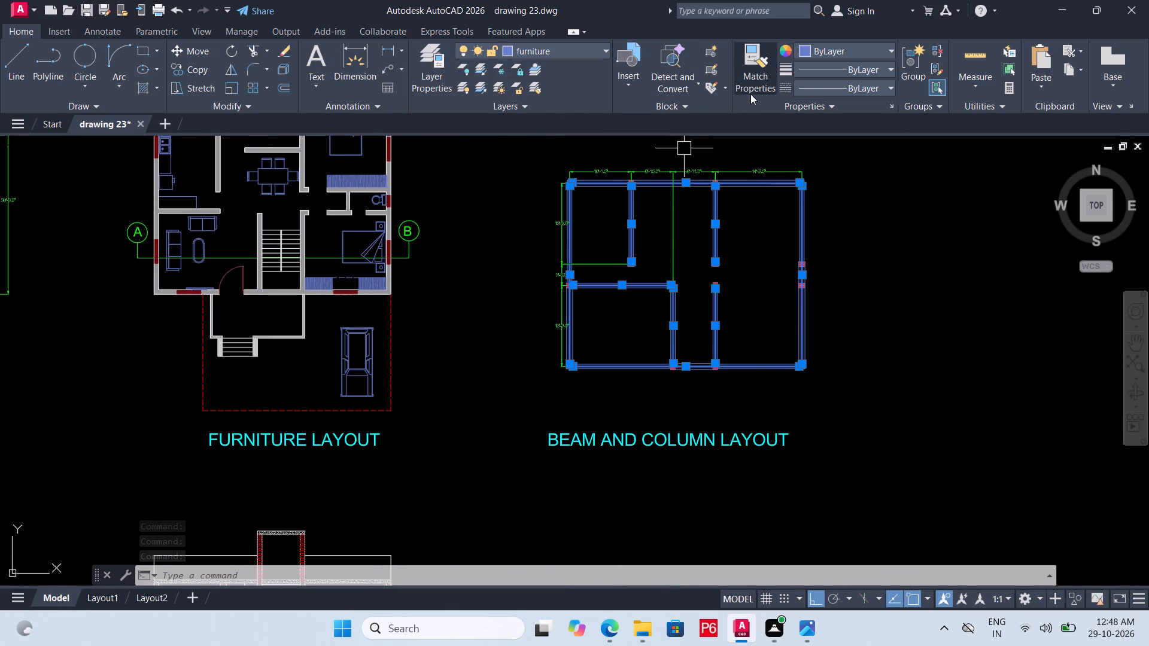
click(832, 89)
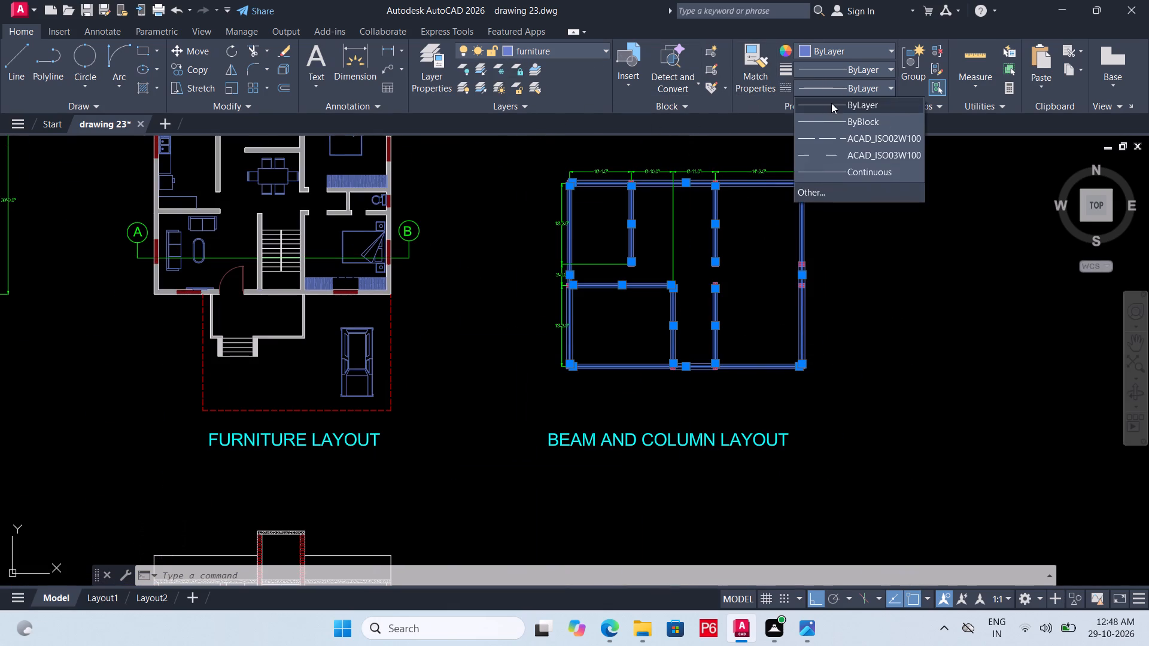
click(865, 144)
key(ctrl+s)
key(ctrl+s)
key(ctrl+s)
key(ctrl+s)
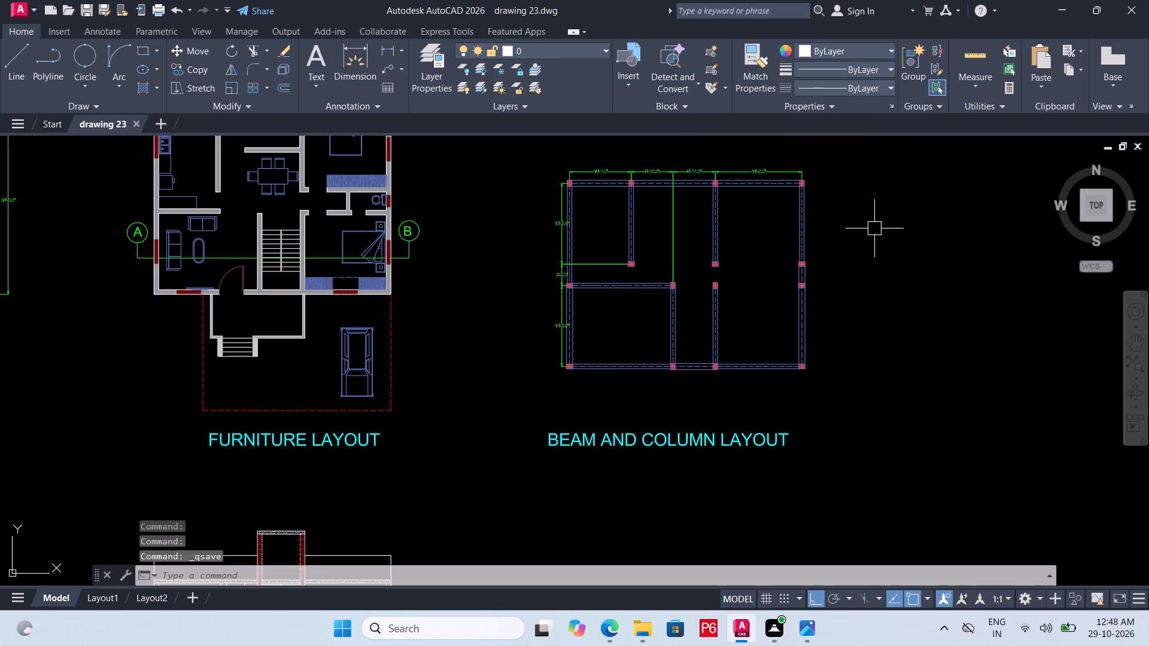
key(ctrl+s)
key(ctrl+s)
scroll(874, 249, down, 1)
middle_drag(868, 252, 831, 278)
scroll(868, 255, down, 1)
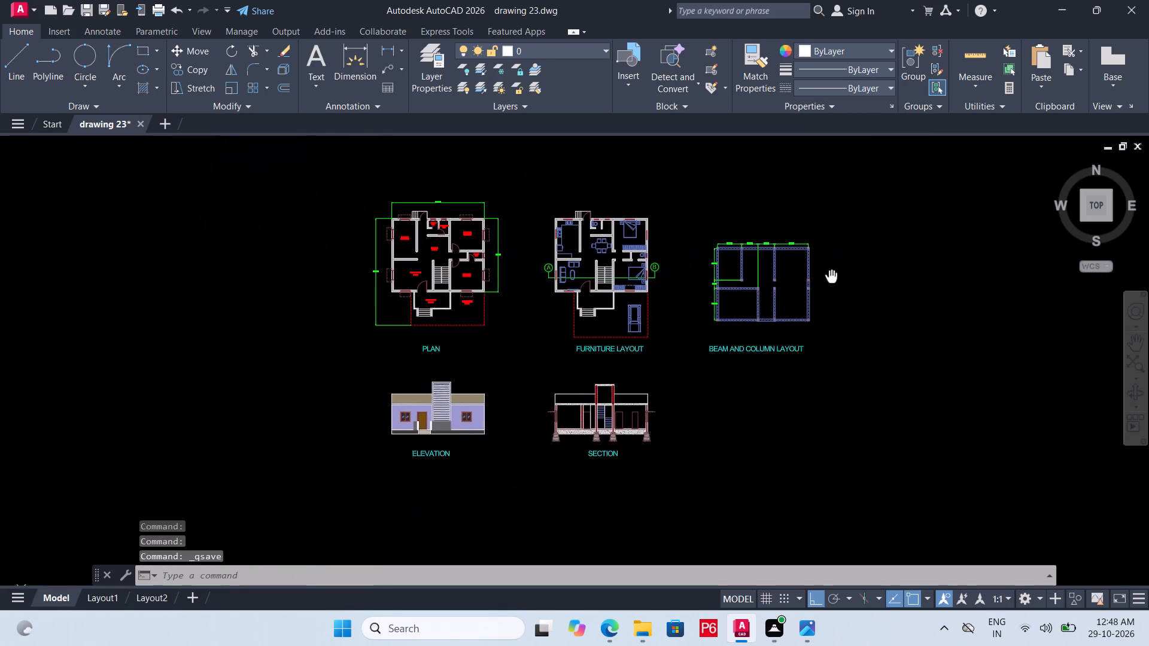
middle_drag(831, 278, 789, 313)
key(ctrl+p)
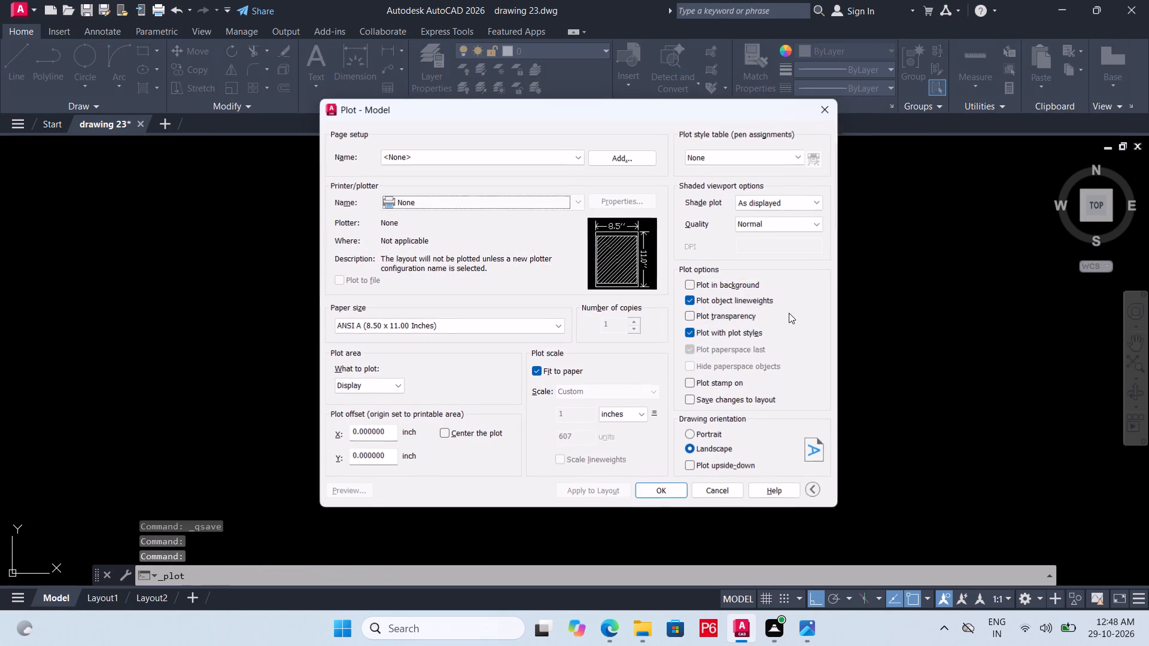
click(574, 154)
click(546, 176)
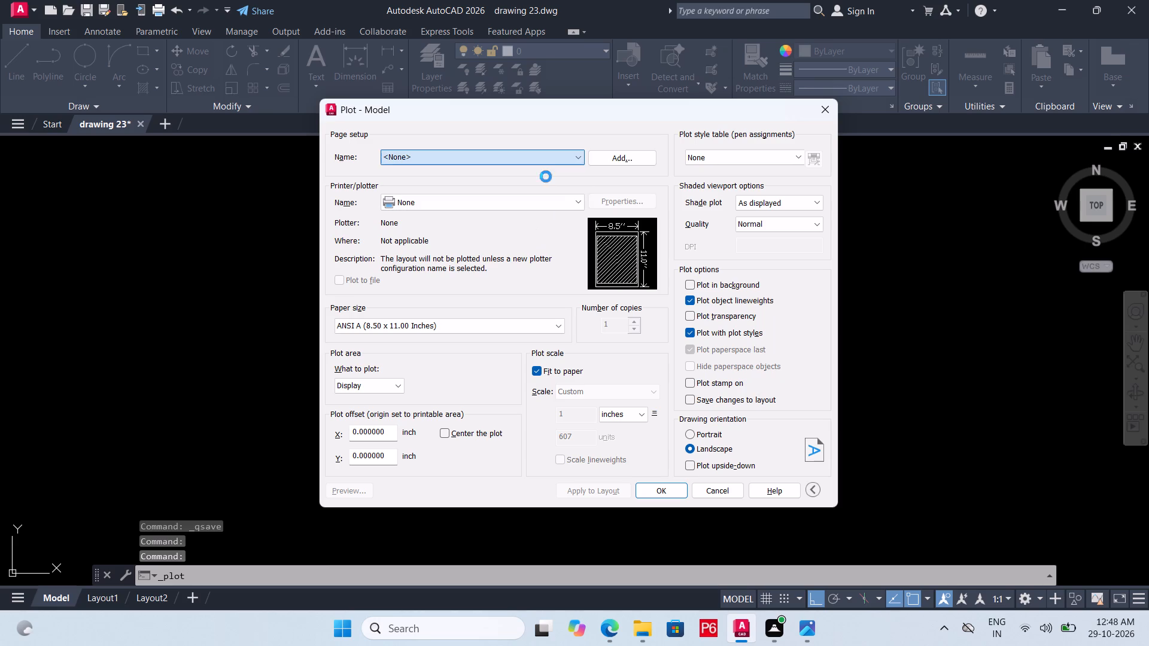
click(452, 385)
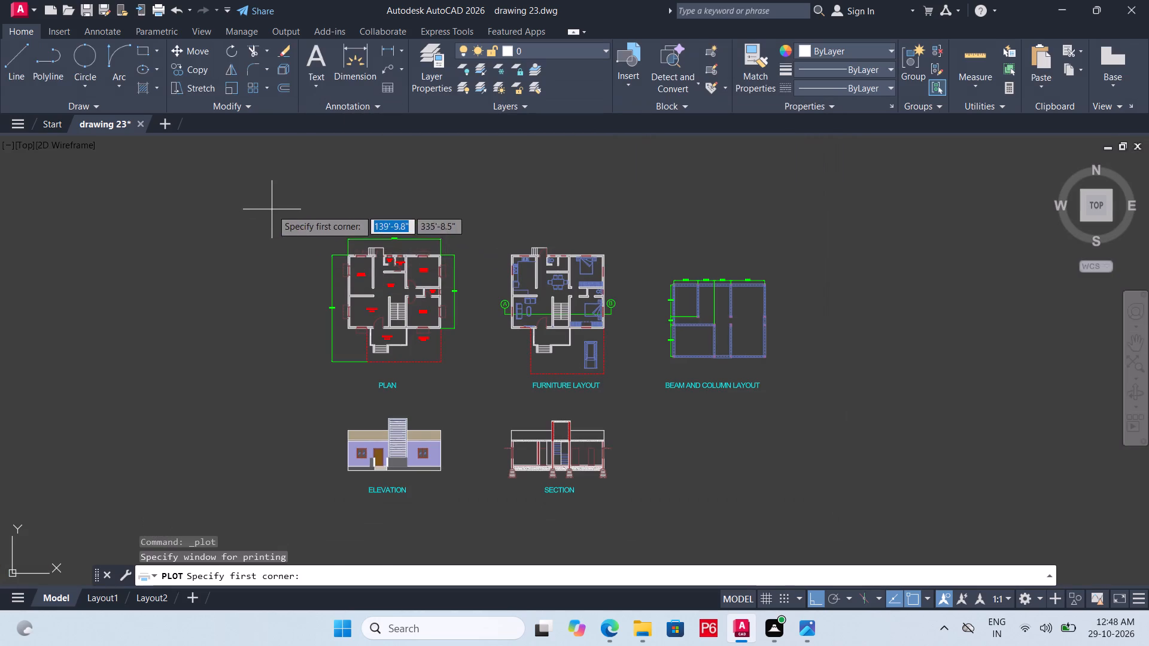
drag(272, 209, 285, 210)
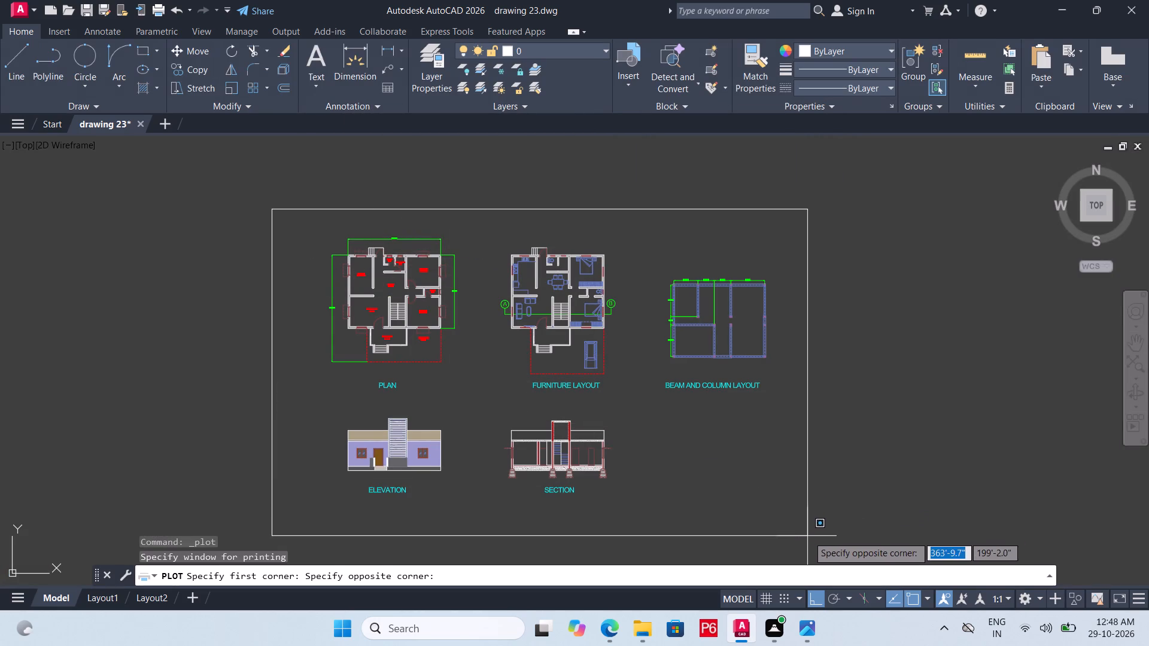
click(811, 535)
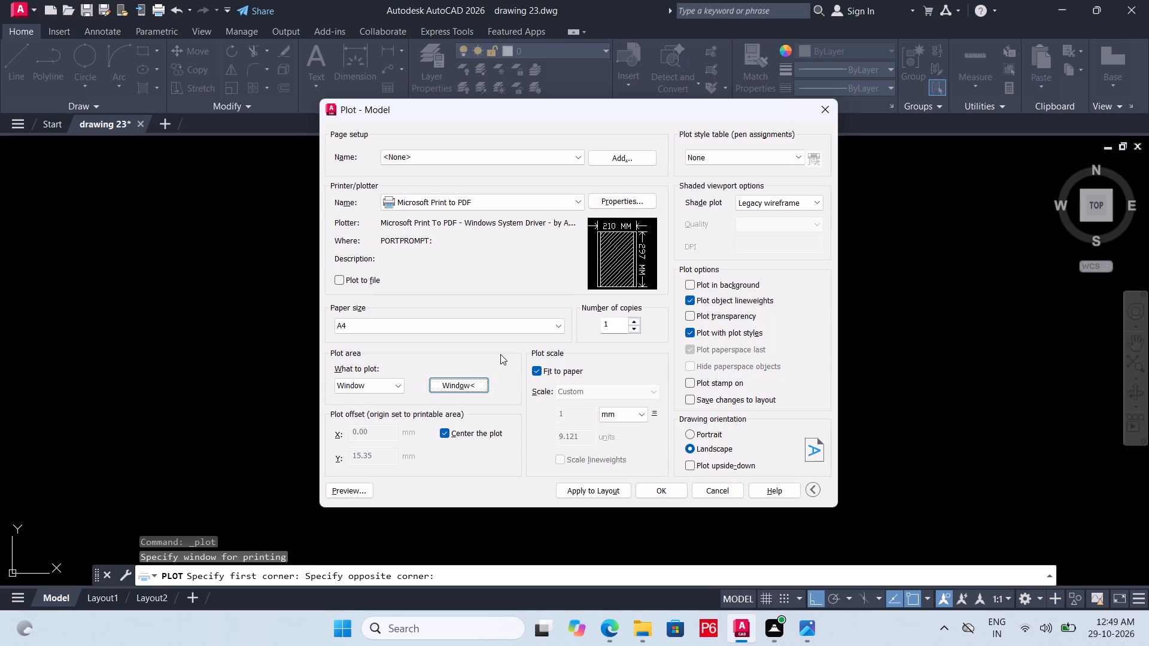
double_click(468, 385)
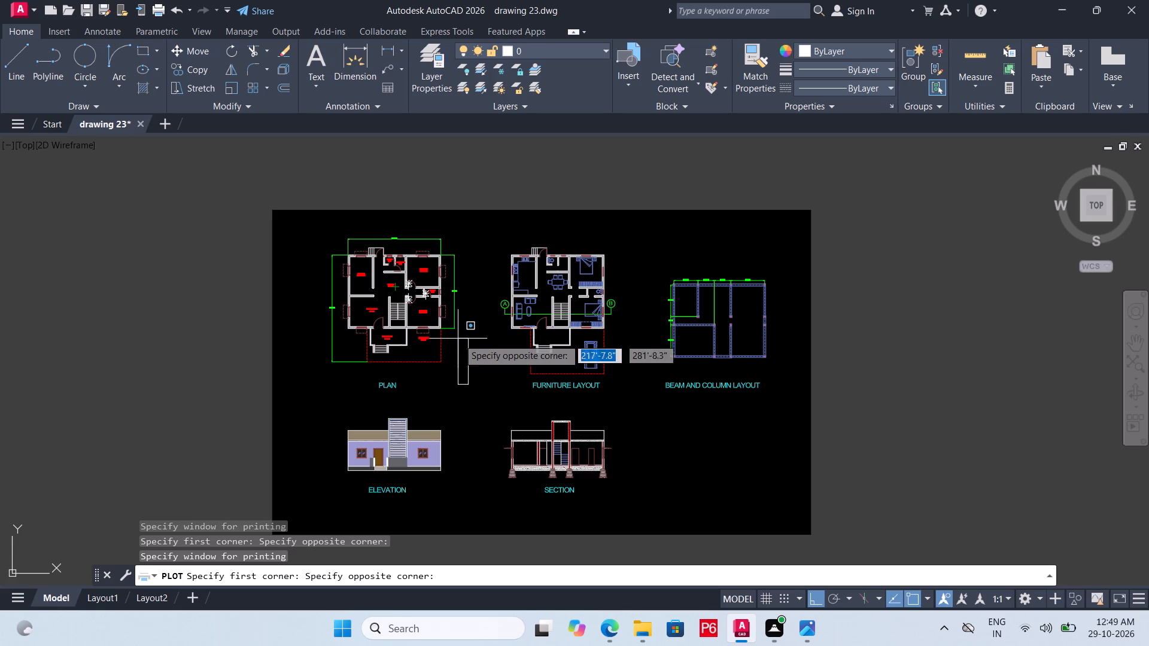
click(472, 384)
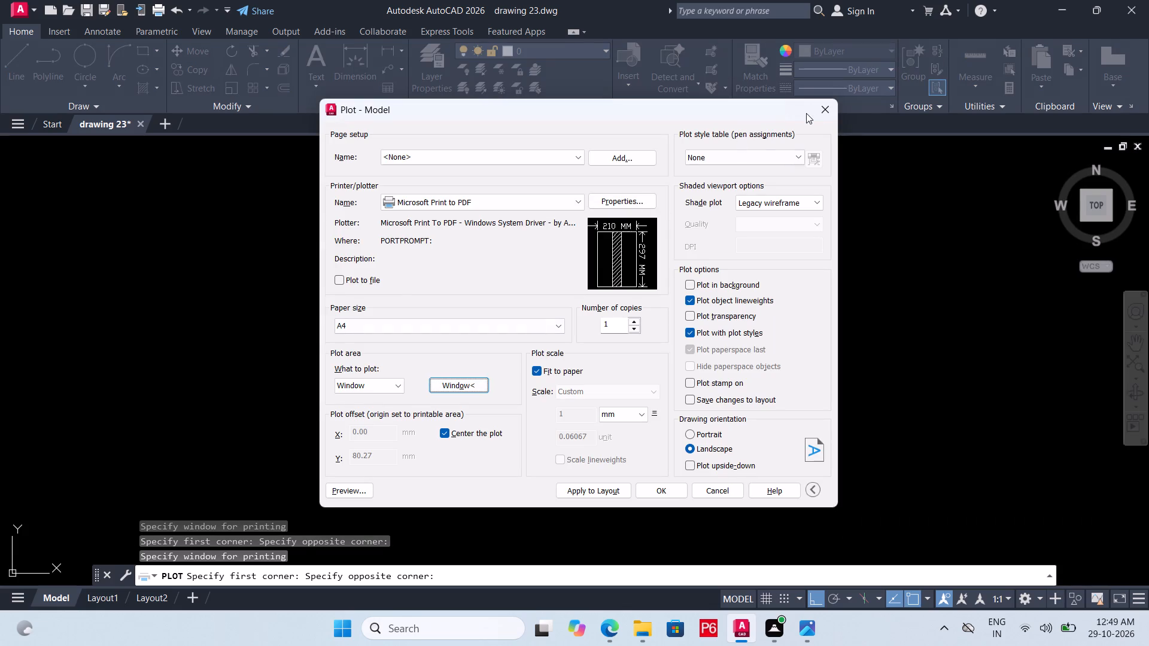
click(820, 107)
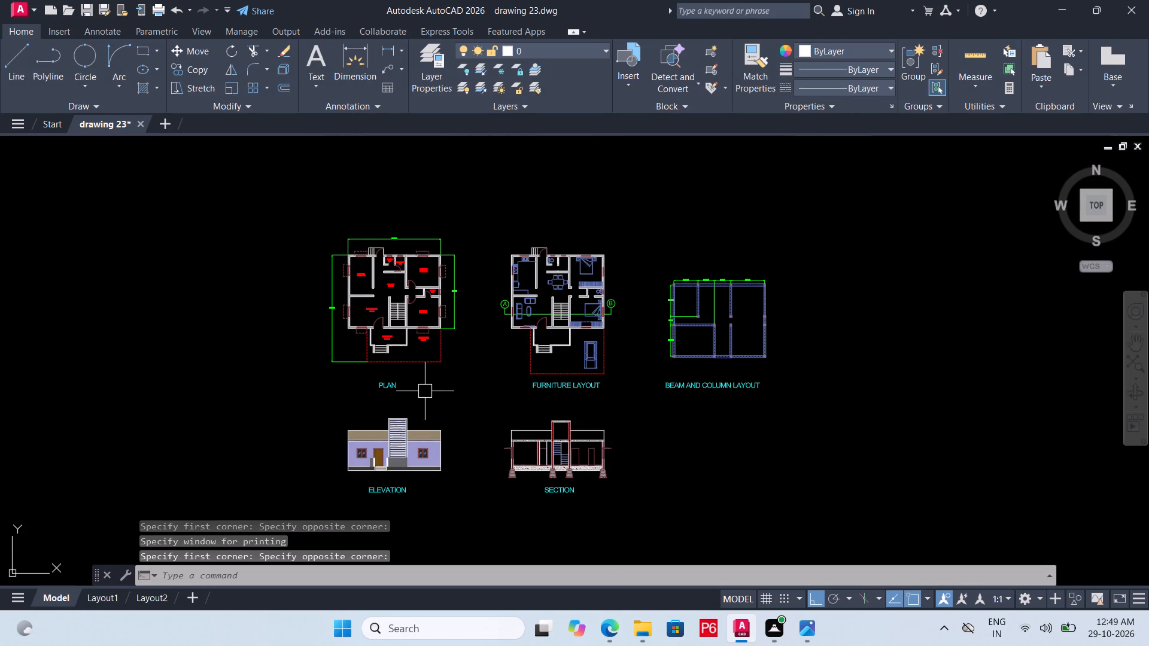
Set up the plot from the previous plot settings with a window around all five titled drawings, and preview it.
key(ctrl+p)
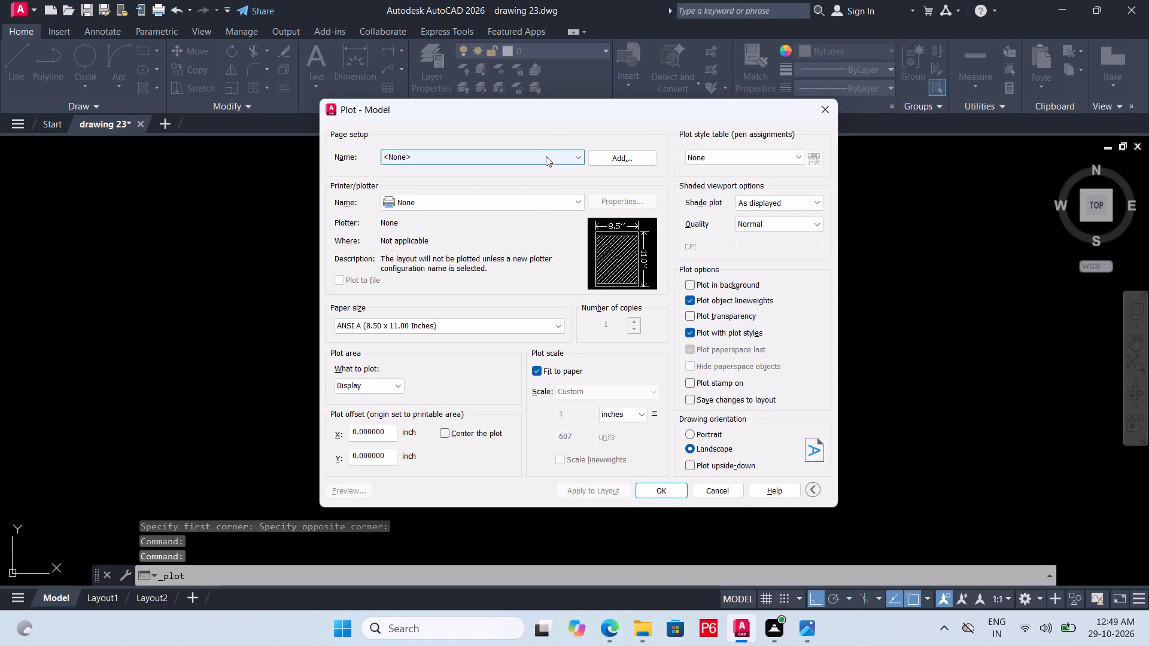
click(546, 156)
click(548, 179)
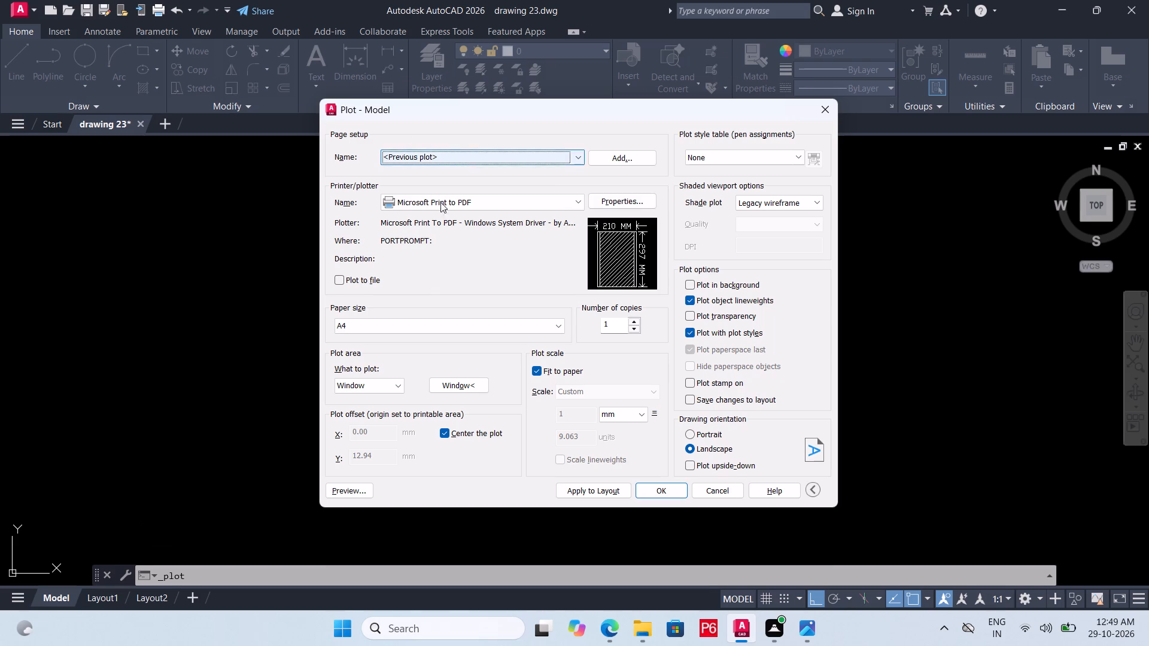
click(466, 389)
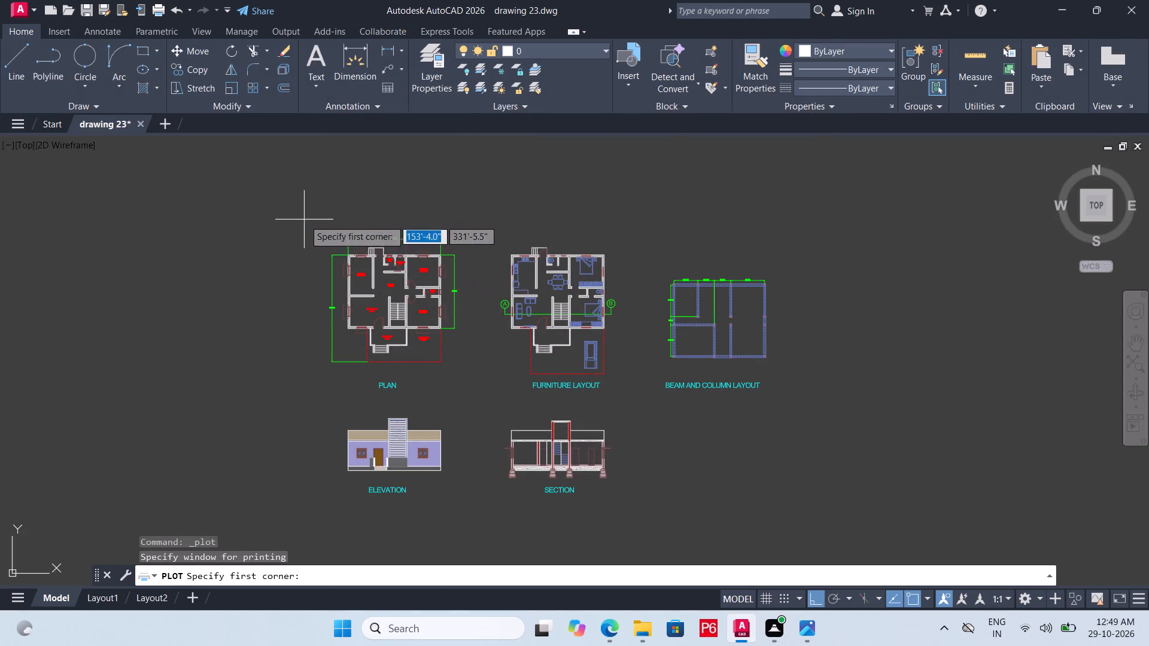
drag(304, 218, 309, 221)
click(790, 537)
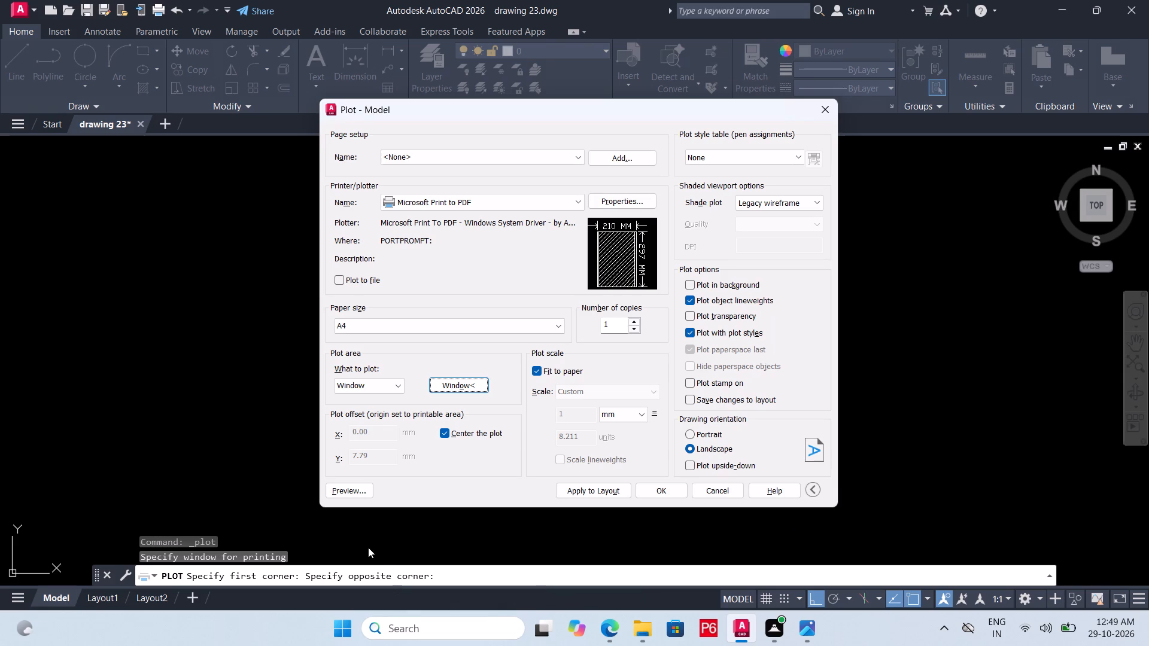
click(352, 490)
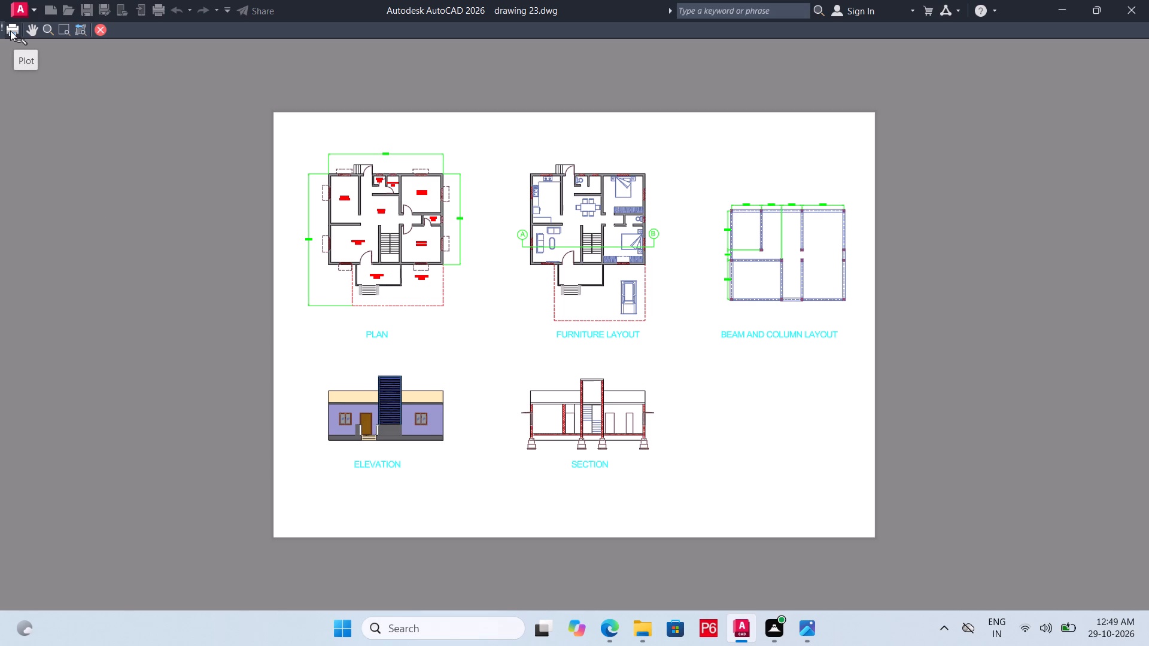
Plot the previewed sheet to a PDF named DRAWING 23 PDF in the cad folder on the Desktop.
click(10, 31)
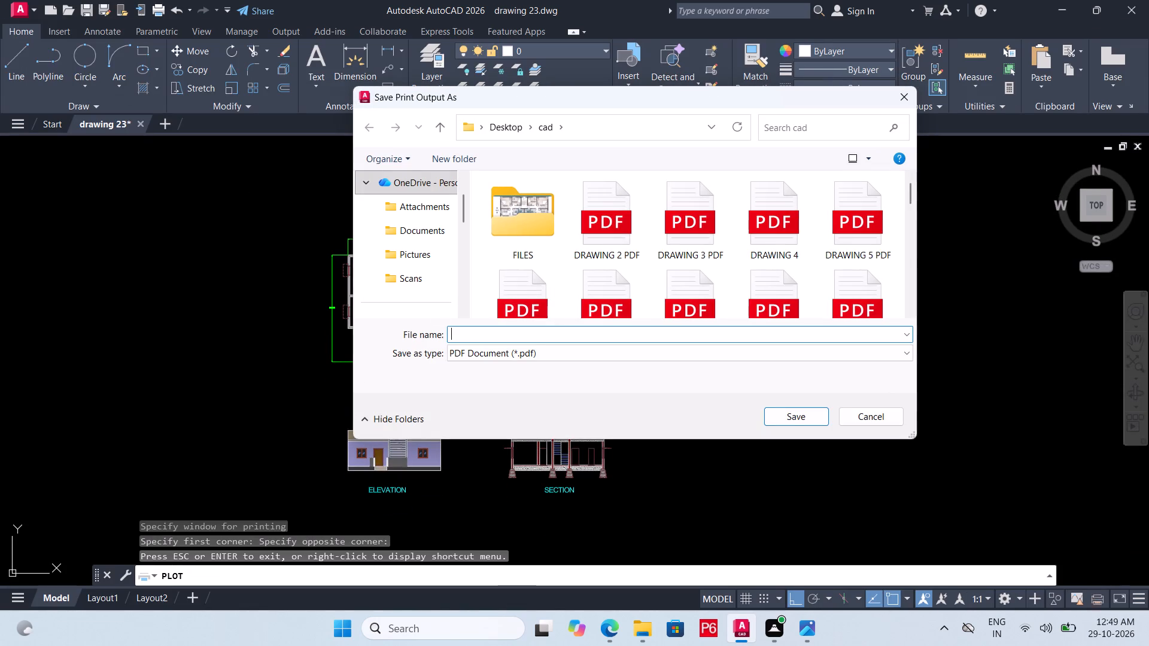
scroll(403, 258, down, 3)
click(411, 248)
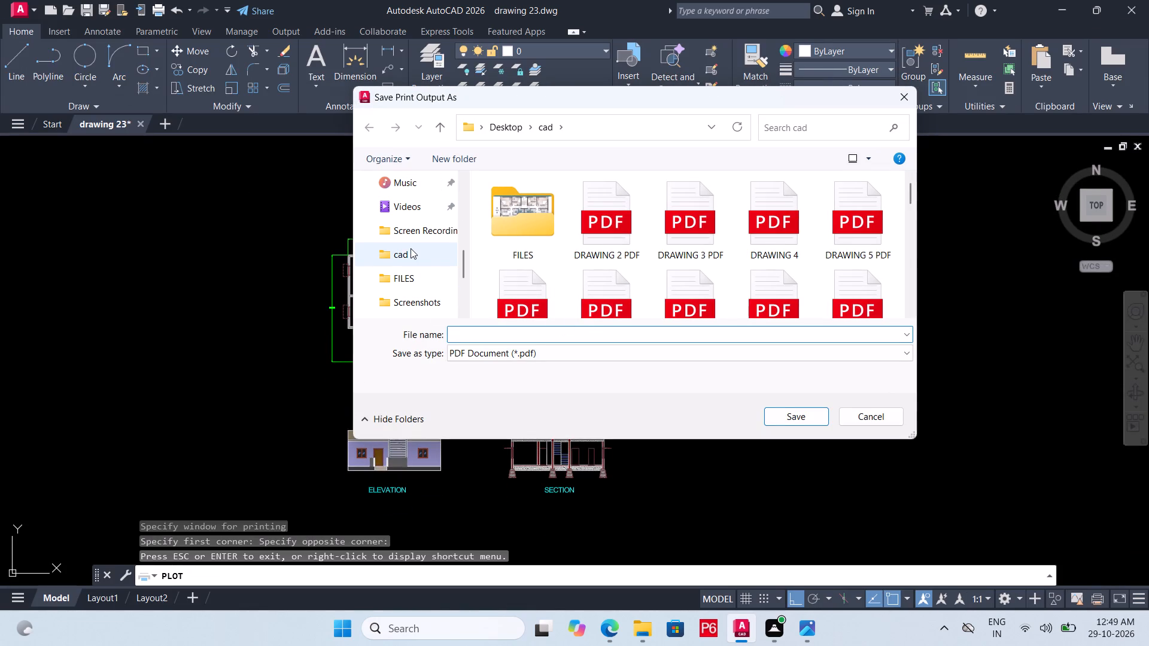
double_click(421, 254)
click(505, 339)
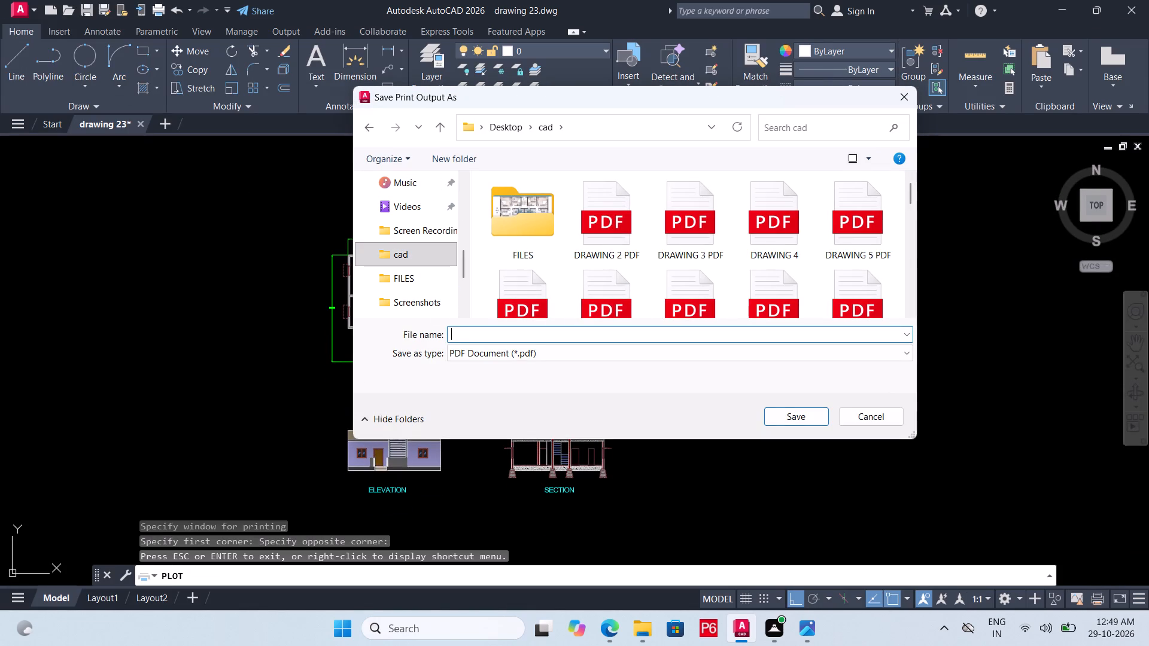
text(DRAWING)
key(space)
text(23)
key(space)
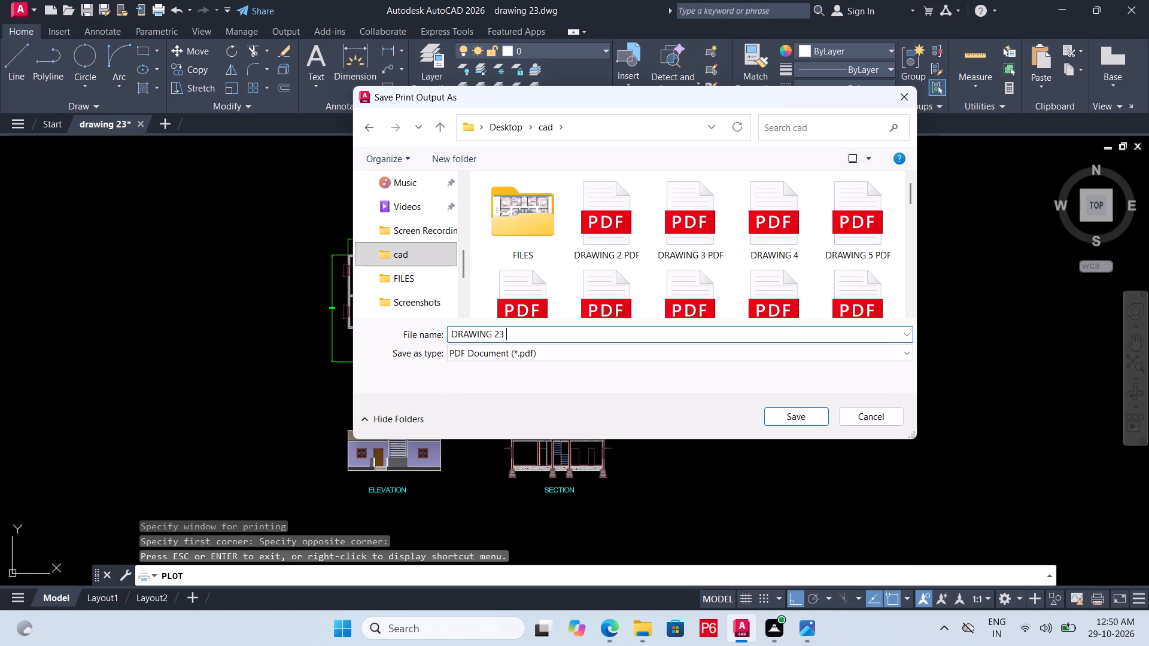
text(PDF)
click(791, 420)
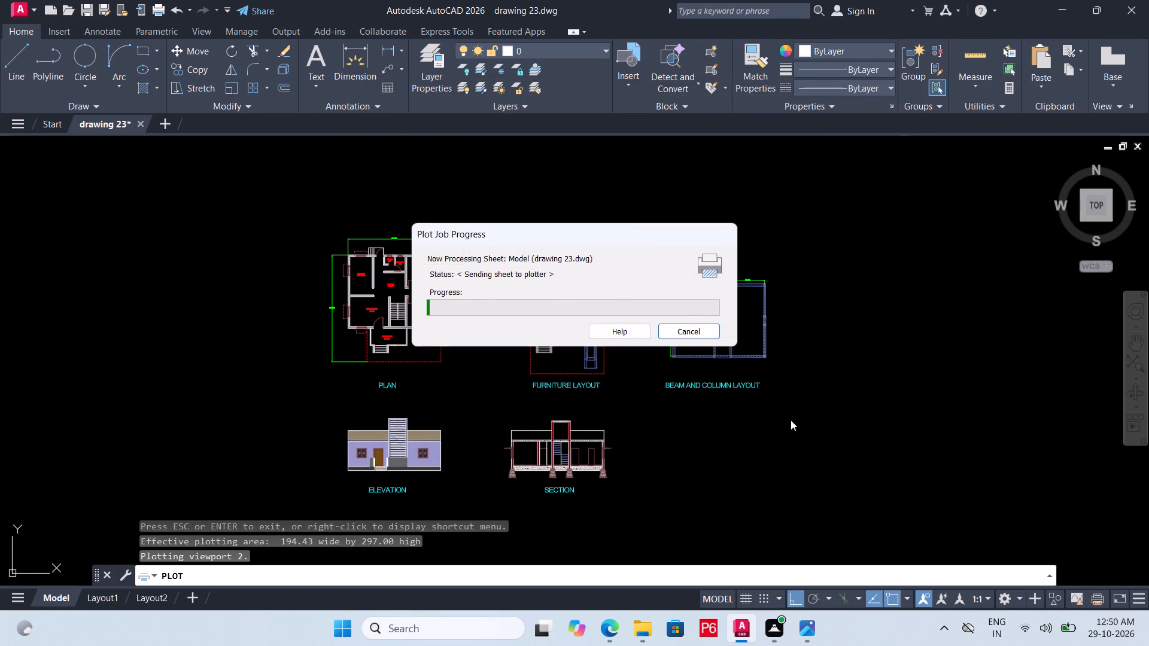
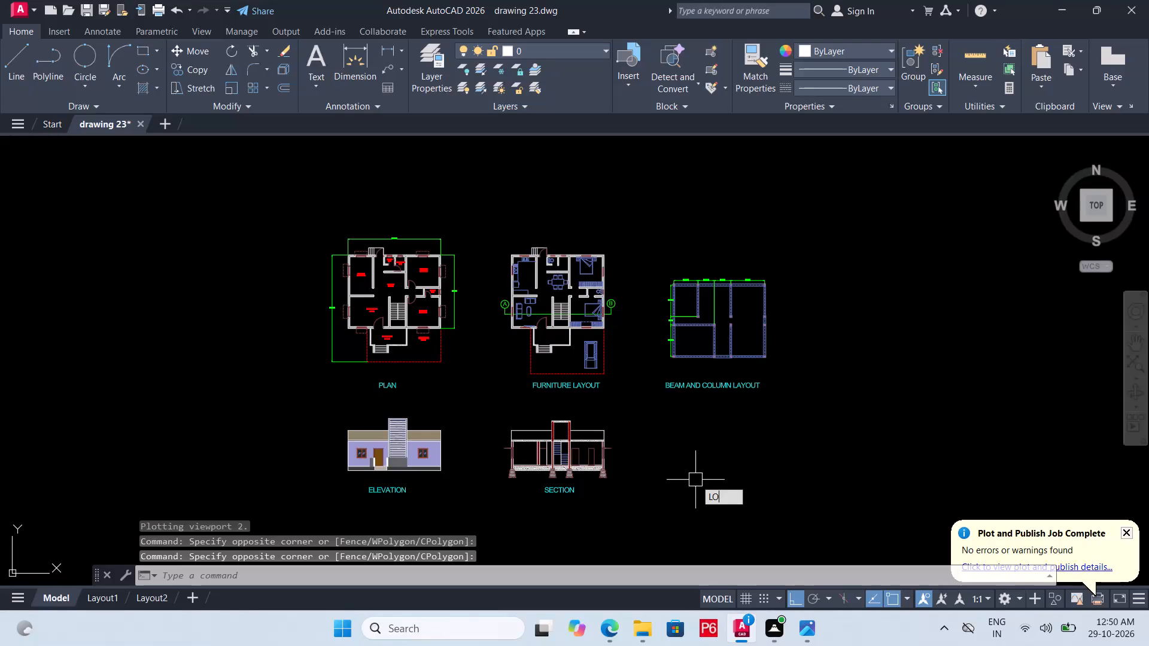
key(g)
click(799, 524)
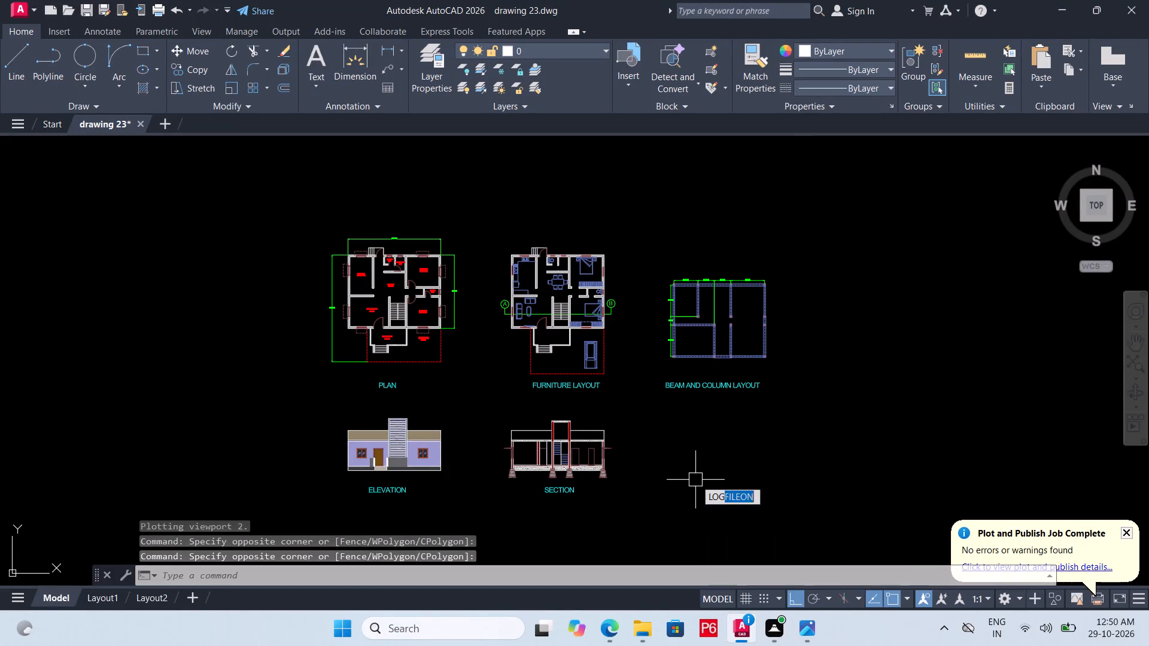